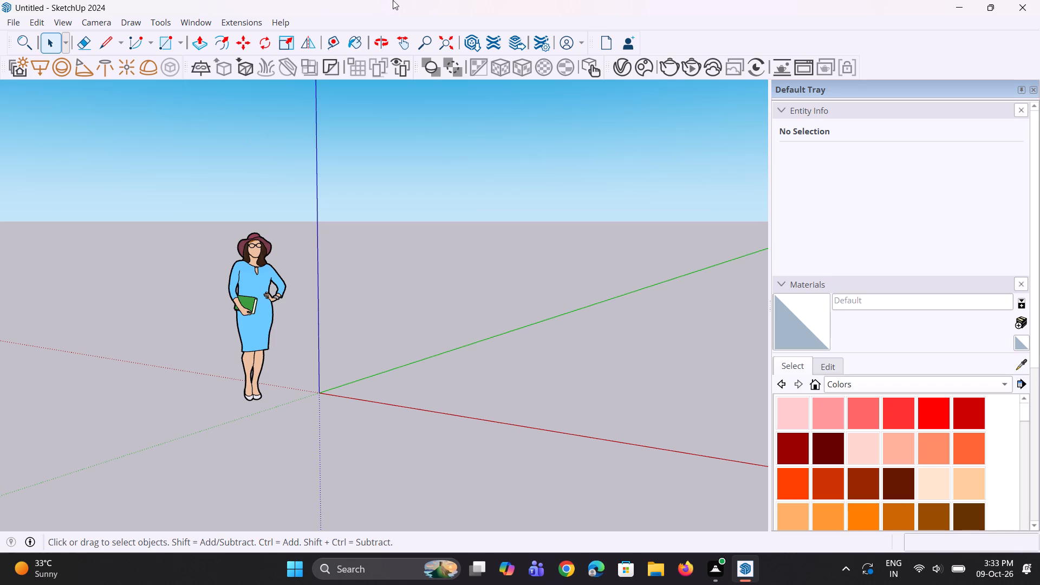
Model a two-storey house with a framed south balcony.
Draw a 35' by 37' rectangle on the ground plane beside the origin.
scroll(237, 413, "down", 8)
middle_click_drag(310, 358, 503, 472)
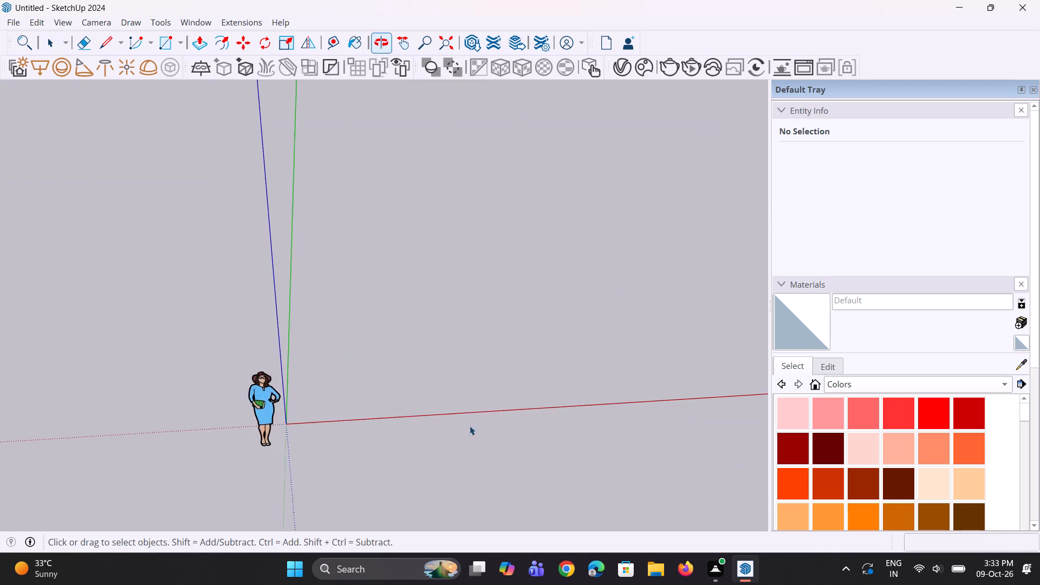
scroll(435, 328, "up", 5)
middle_click_drag(394, 428, 347, 398)
scroll(398, 386, "up", 3)
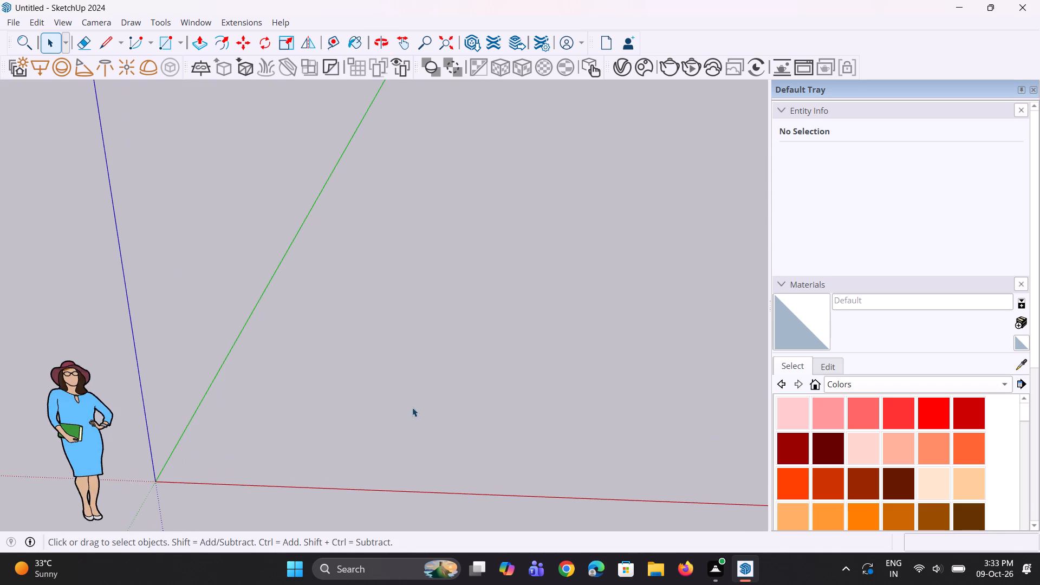
key("r")
left_click(362, 434)
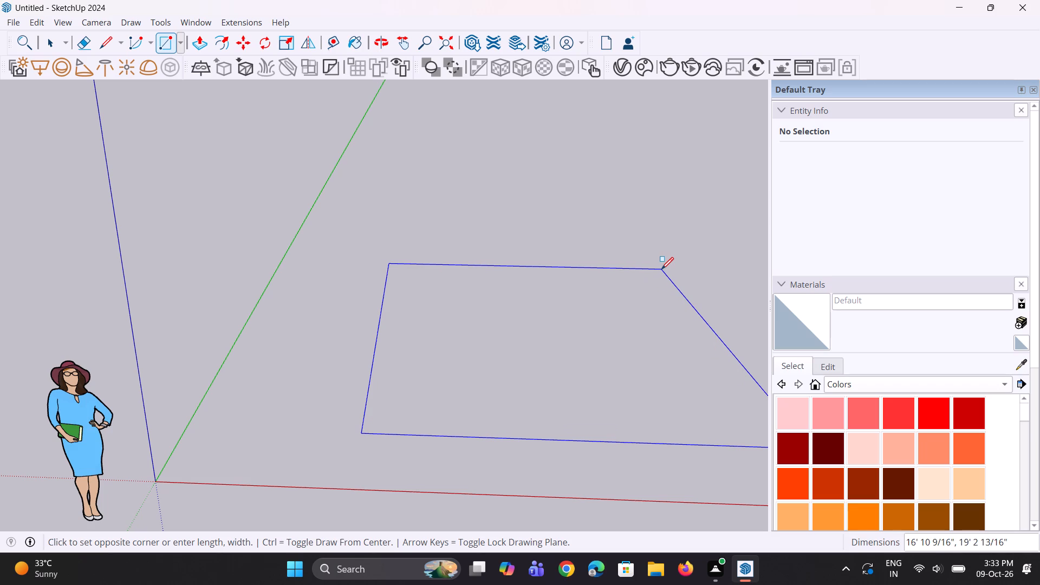
type("35")
type("',")
type("37'")
key("Return")
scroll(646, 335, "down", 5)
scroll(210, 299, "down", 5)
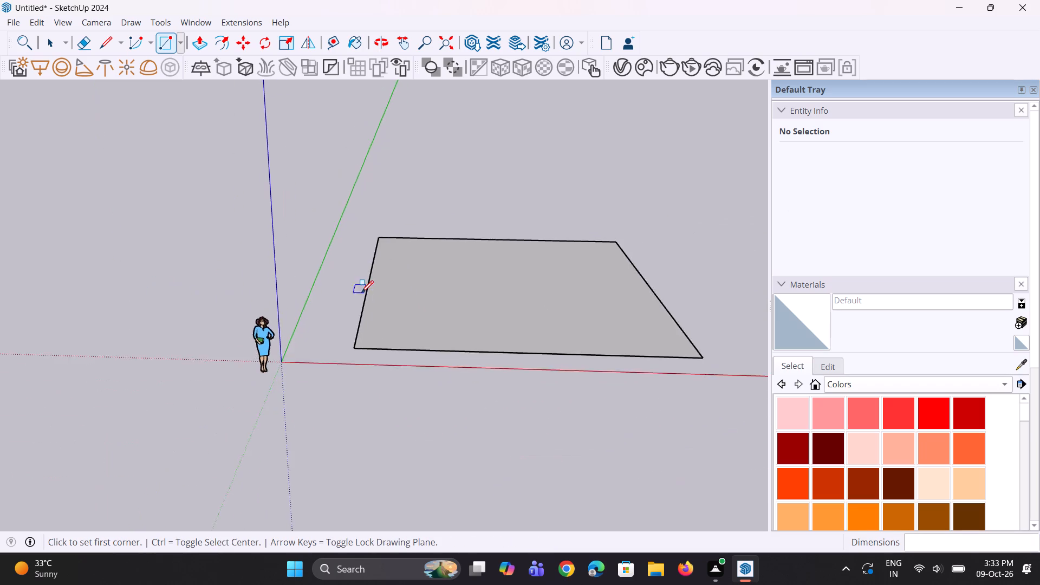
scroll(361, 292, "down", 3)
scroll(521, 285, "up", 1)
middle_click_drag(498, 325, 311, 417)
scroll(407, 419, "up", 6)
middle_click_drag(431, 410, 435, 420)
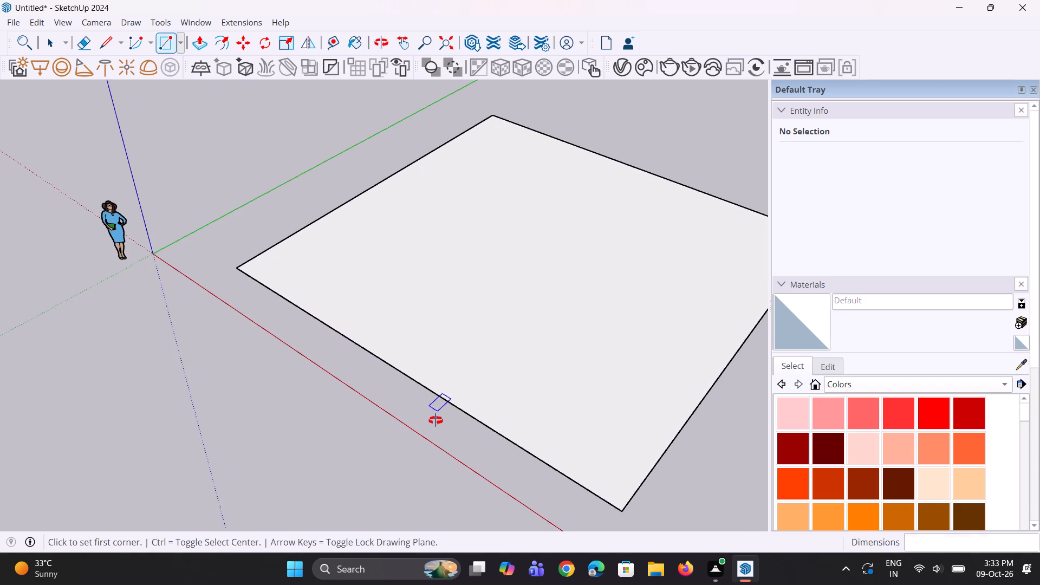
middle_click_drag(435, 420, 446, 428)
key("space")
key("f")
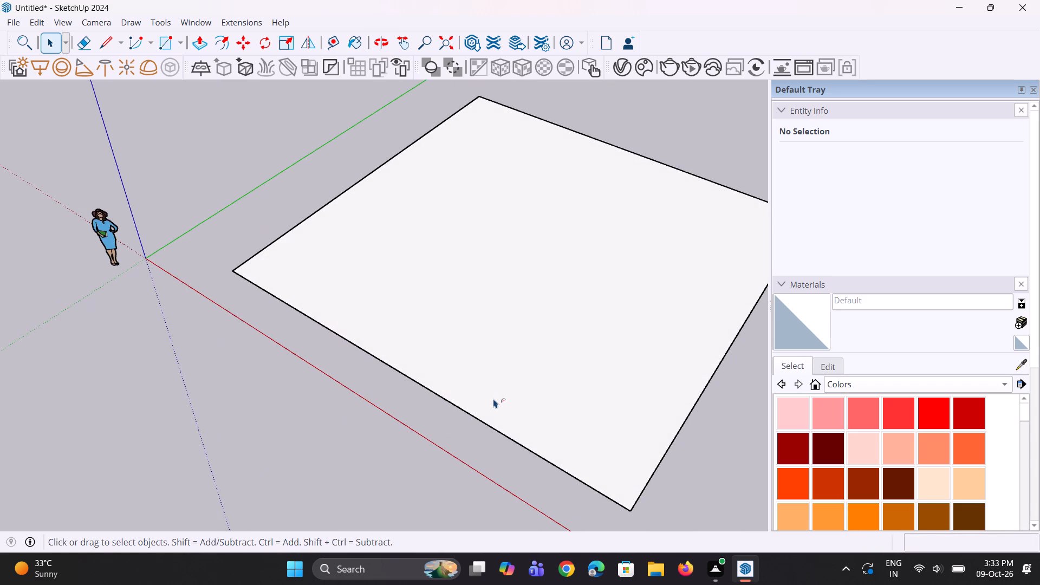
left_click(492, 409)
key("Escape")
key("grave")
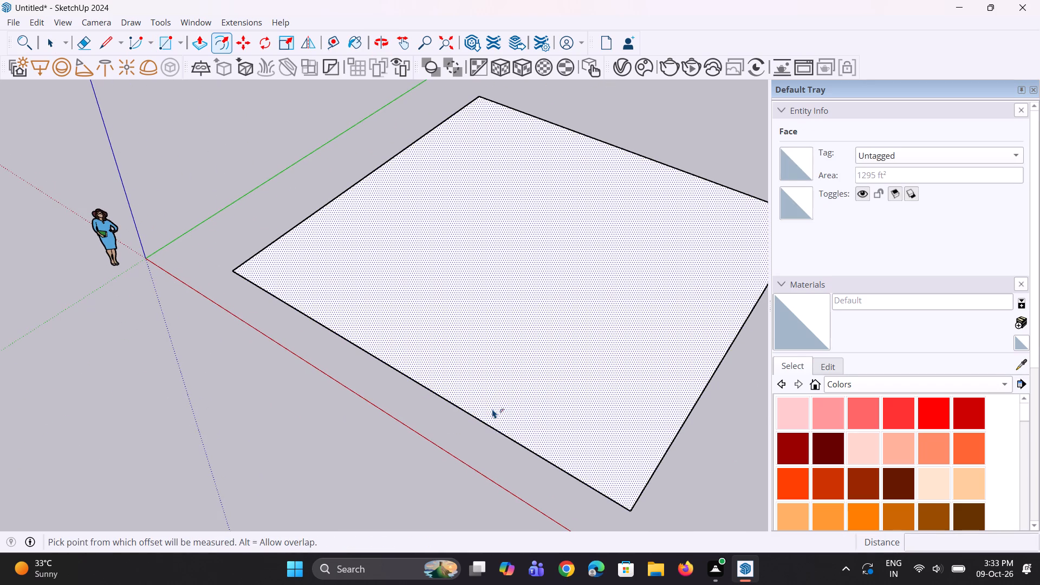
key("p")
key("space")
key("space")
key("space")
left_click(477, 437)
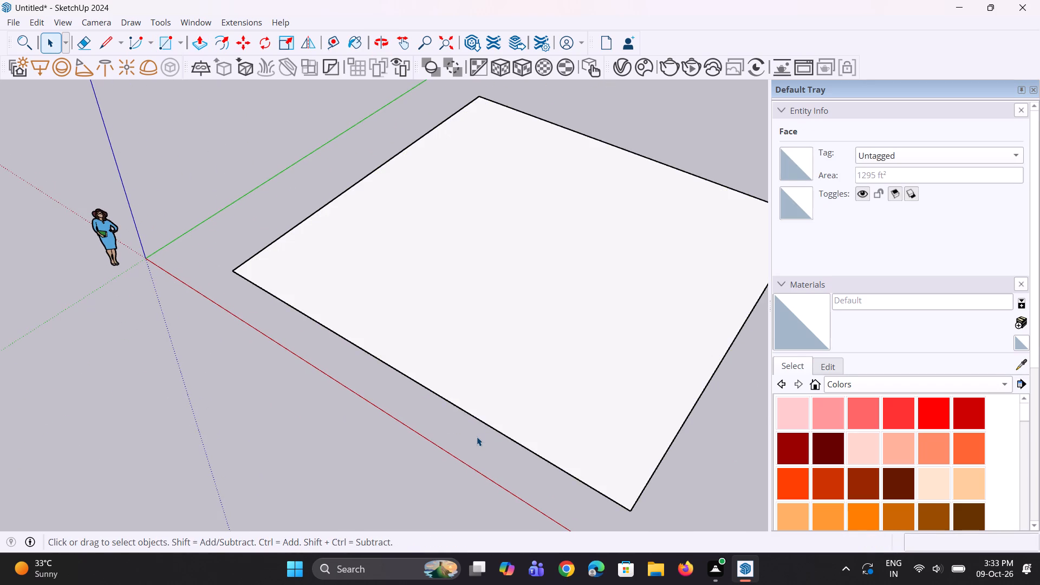
Push/Pull the rectangle upward 10' to form a block.
middle_click_drag(477, 437, 495, 417)
key("p")
left_click(586, 368)
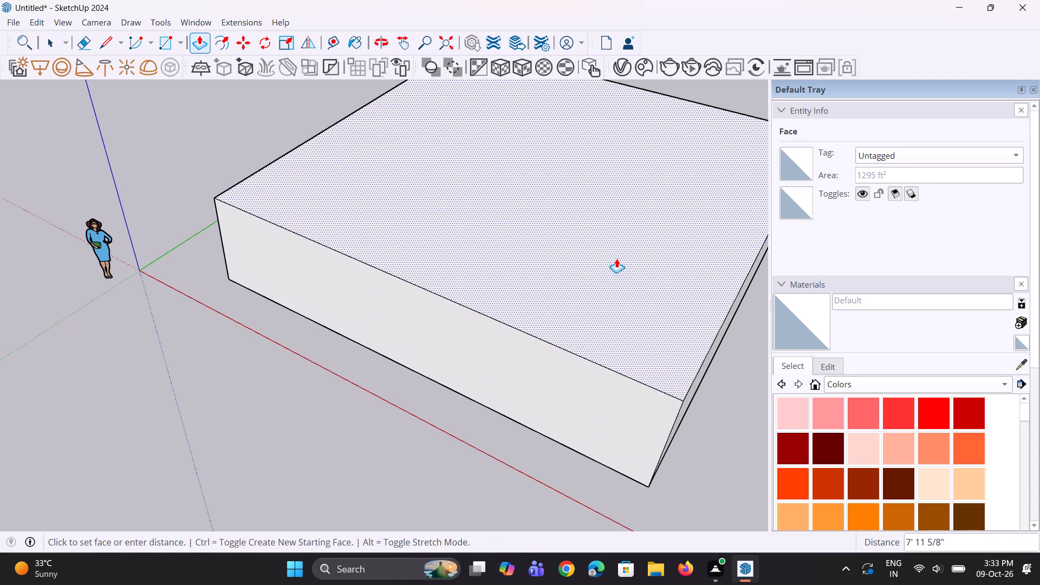
type("10'")
key("Return")
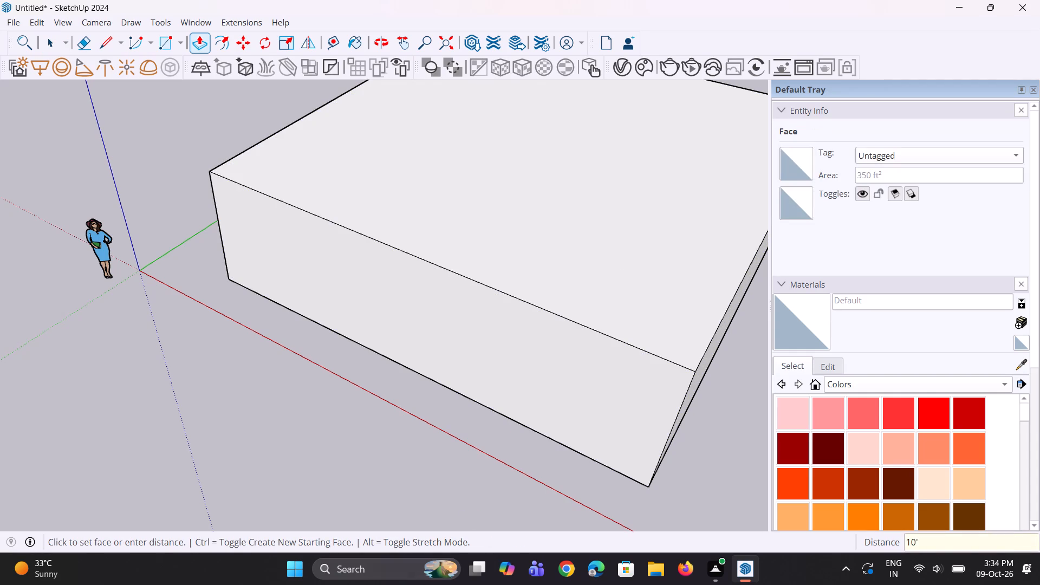
Push/Pull the block's top face up about 1' 6 9/16" as a new starting face to form a separate upper band.
scroll(331, 452, "down", 7)
middle_click_drag(371, 443, 461, 342)
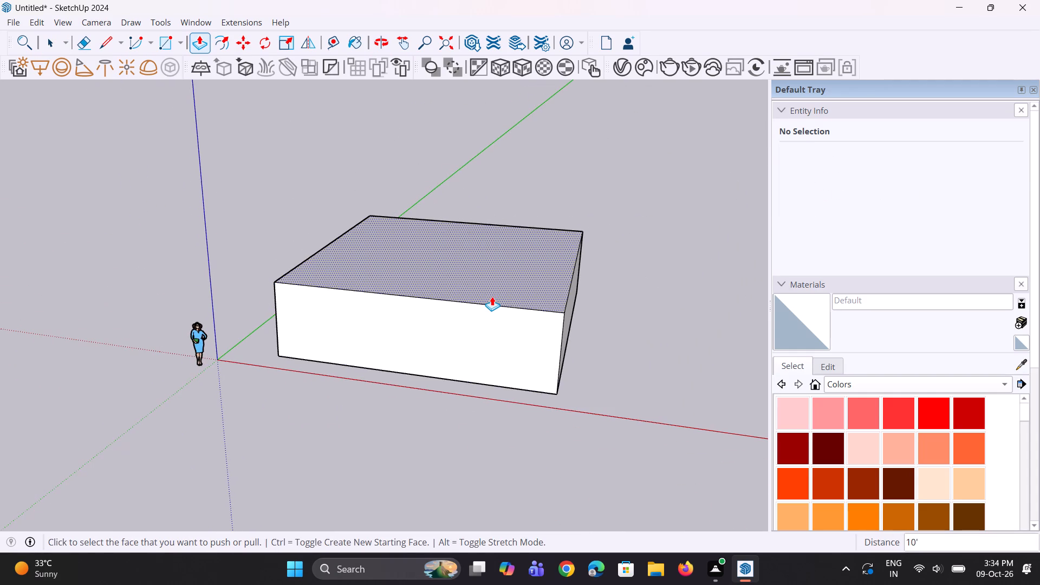
left_click(492, 296)
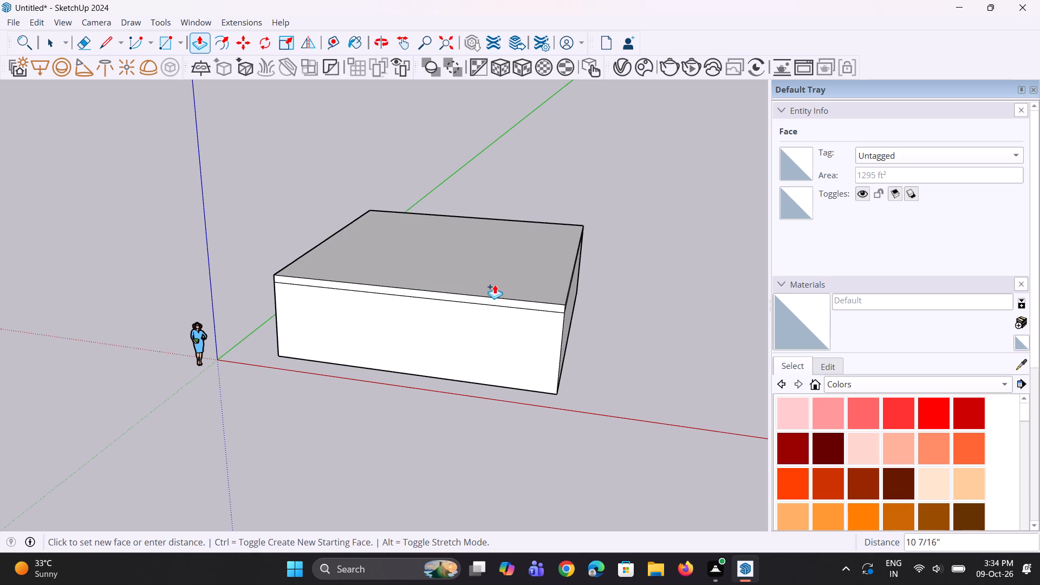
left_click(495, 284)
Push/Pull the top face up about another 4 1/8" to thicken the upper band.
middle_click_drag(538, 325, 405, 382)
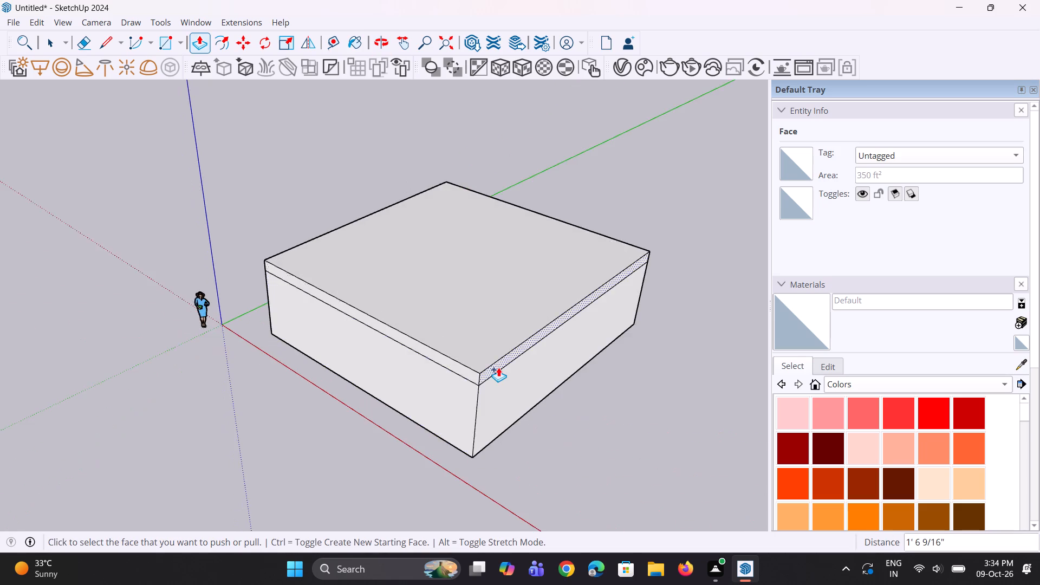
scroll(498, 367, "up", 3)
middle_click_drag(500, 315, 626, 278)
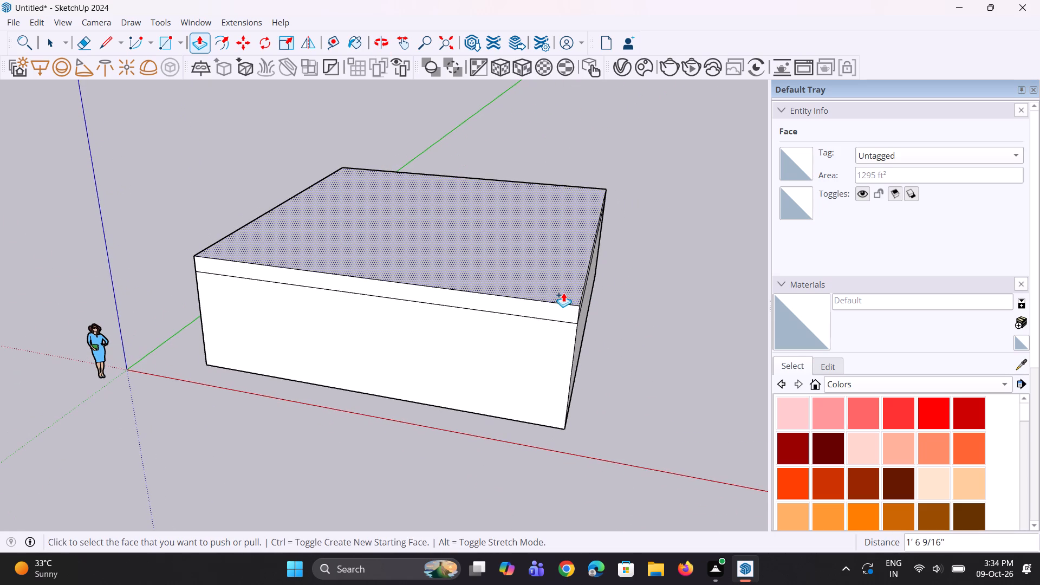
left_click(558, 290)
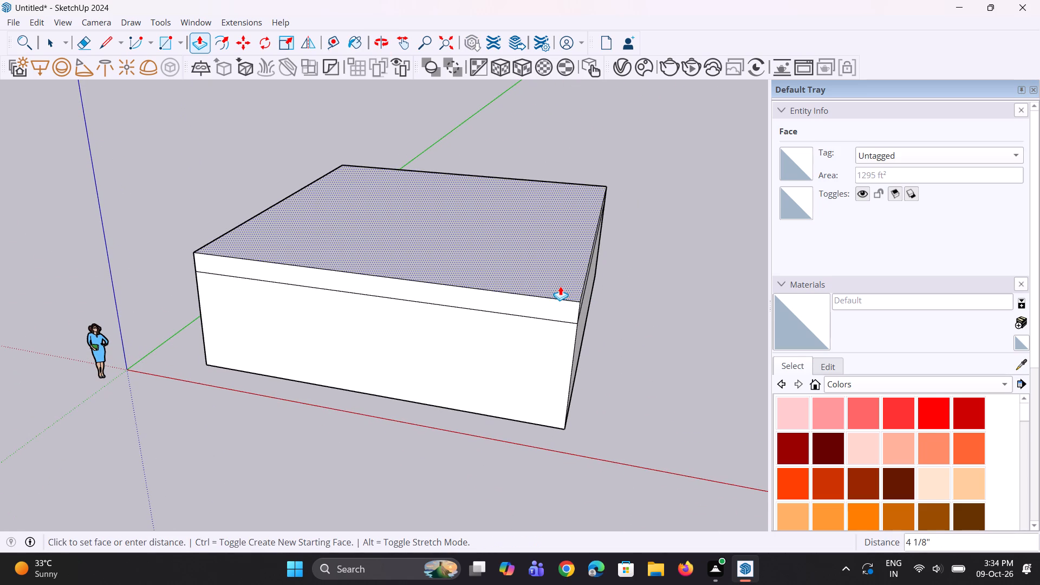
left_click(560, 286)
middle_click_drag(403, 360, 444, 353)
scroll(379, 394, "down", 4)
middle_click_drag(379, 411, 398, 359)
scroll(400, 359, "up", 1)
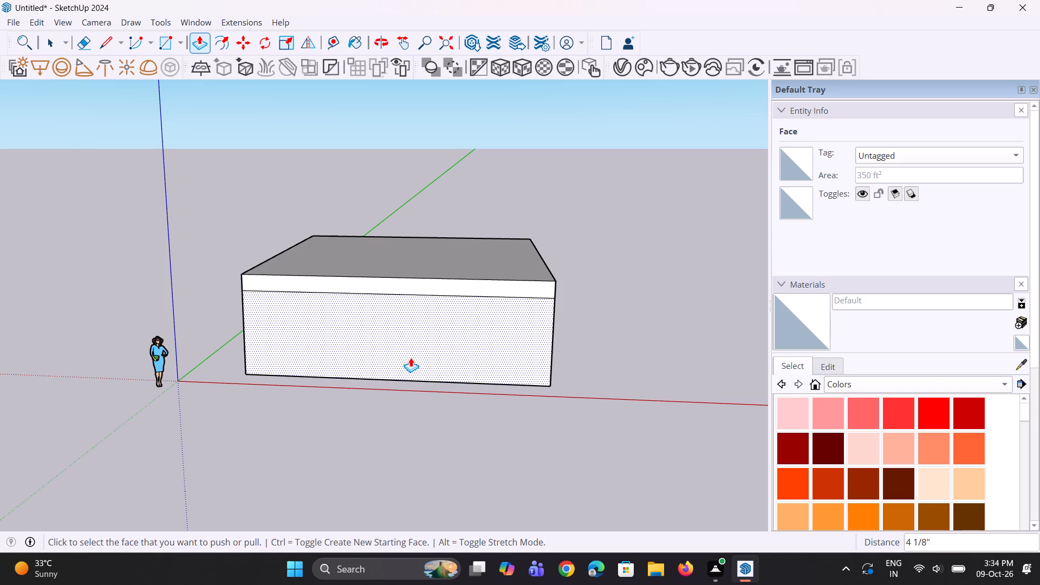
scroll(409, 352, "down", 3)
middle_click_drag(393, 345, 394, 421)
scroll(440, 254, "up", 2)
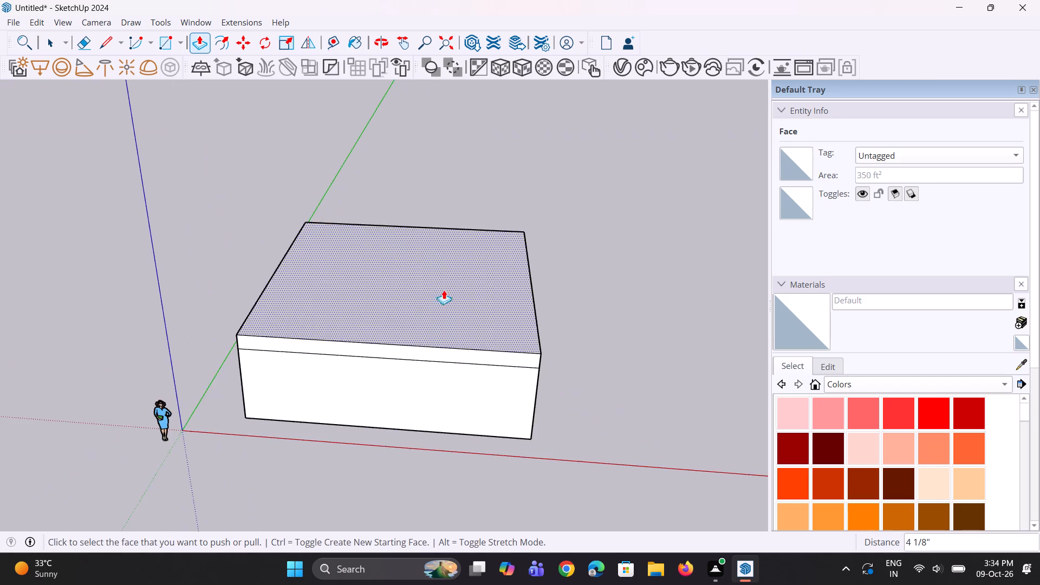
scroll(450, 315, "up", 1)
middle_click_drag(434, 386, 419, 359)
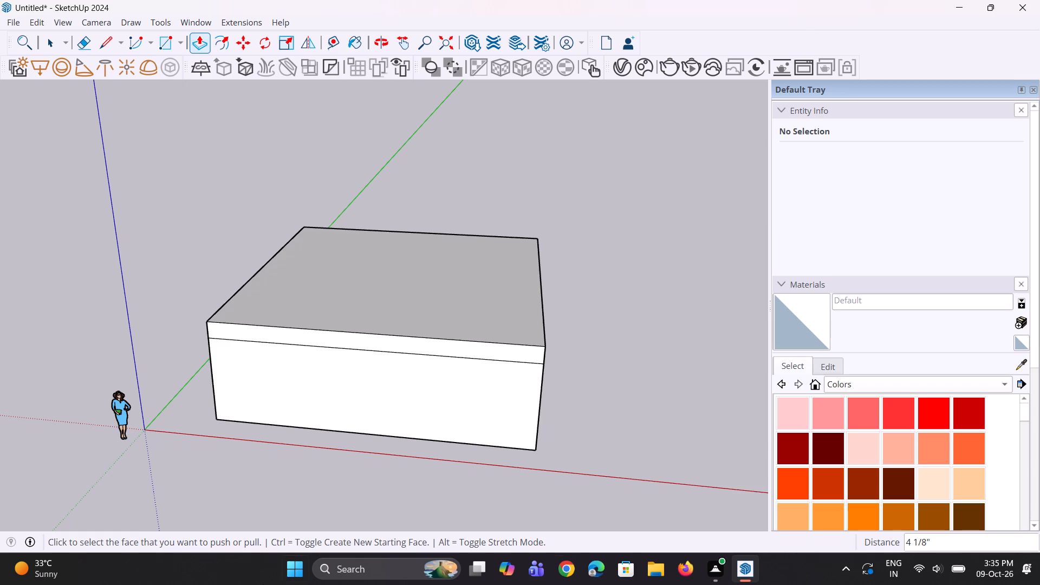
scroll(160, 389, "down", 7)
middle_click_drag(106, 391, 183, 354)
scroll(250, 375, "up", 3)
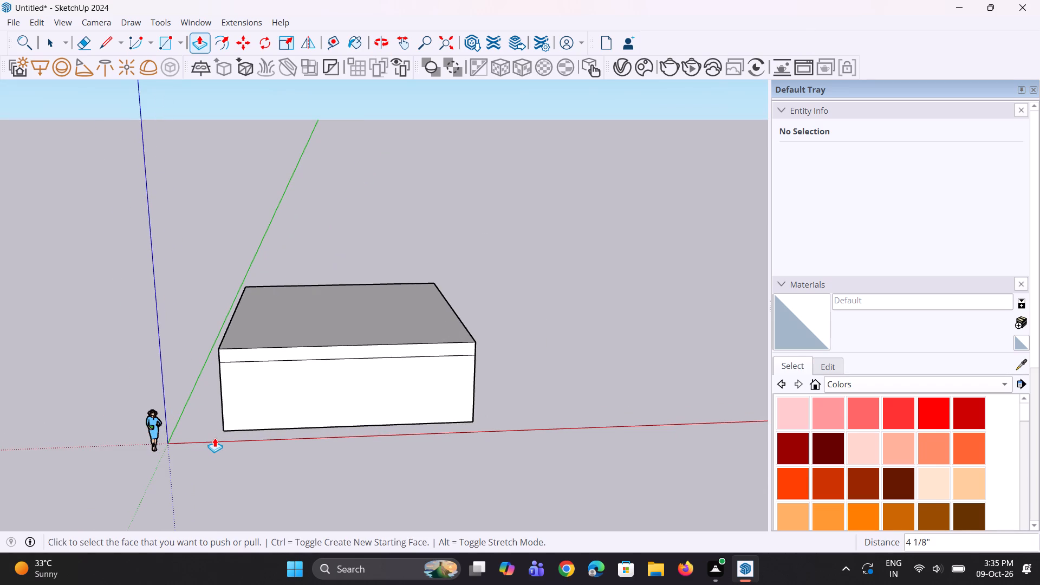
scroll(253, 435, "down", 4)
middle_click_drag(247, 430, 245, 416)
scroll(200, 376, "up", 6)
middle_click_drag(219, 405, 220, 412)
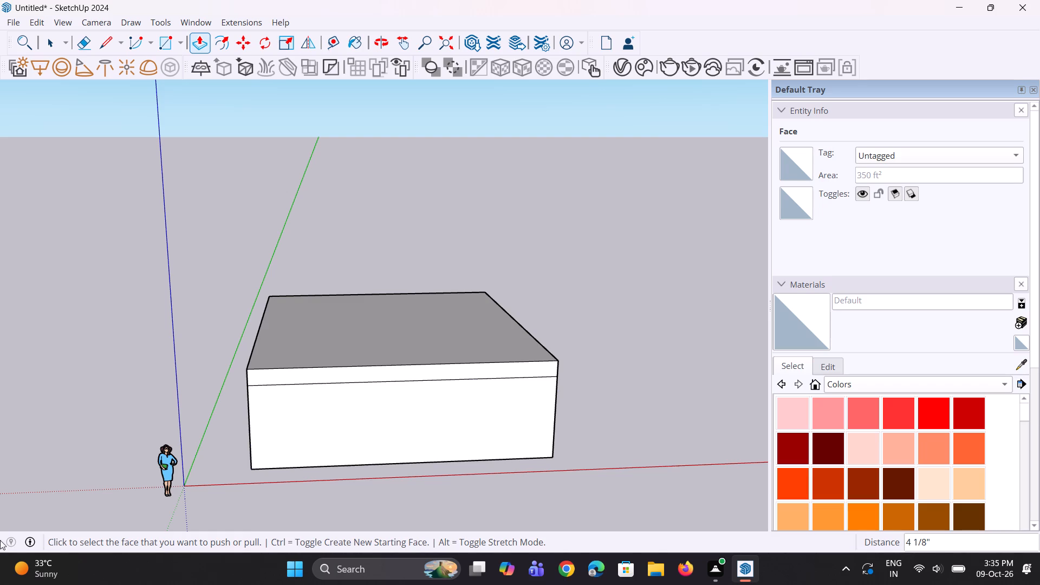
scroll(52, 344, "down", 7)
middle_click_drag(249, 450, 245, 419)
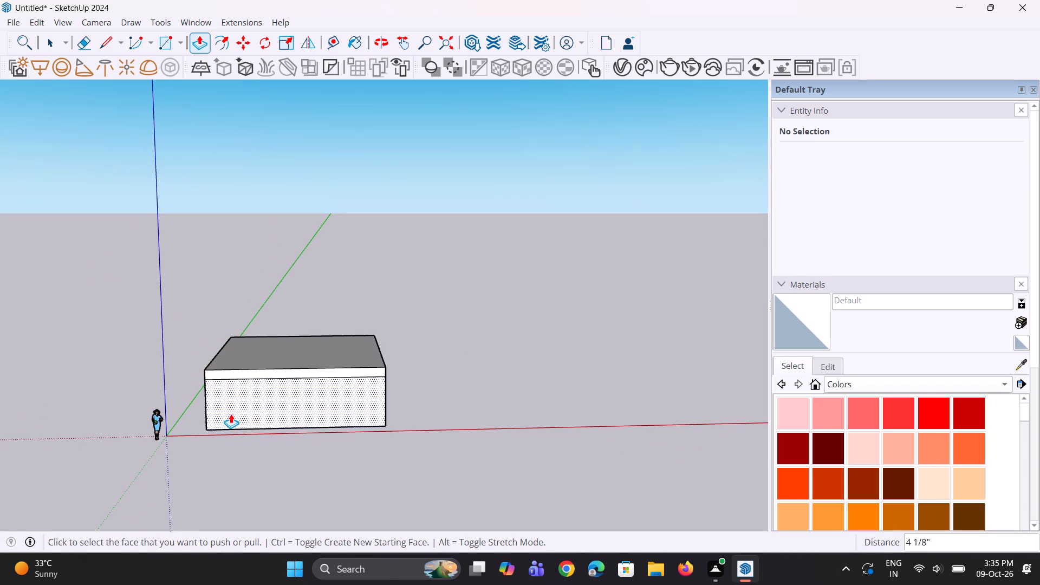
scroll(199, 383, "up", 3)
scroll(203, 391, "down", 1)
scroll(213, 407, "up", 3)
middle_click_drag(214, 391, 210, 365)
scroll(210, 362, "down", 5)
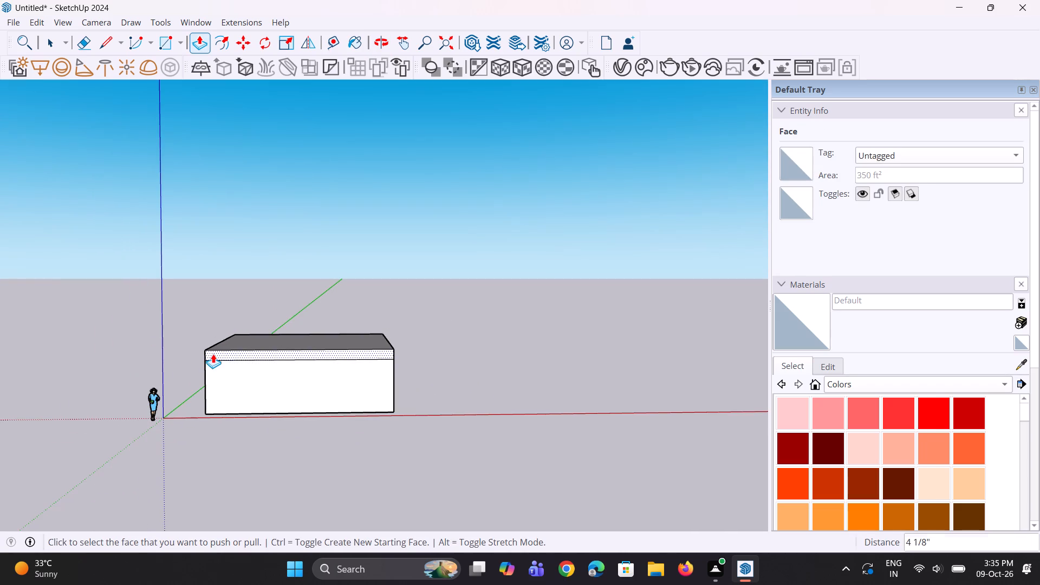
Select the whole block with its upper band and copy it straight up, stacking the copy on top of the original.
key("space")
middle_click_drag(149, 411, 174, 490)
left_click_drag(186, 263, 296, 531)
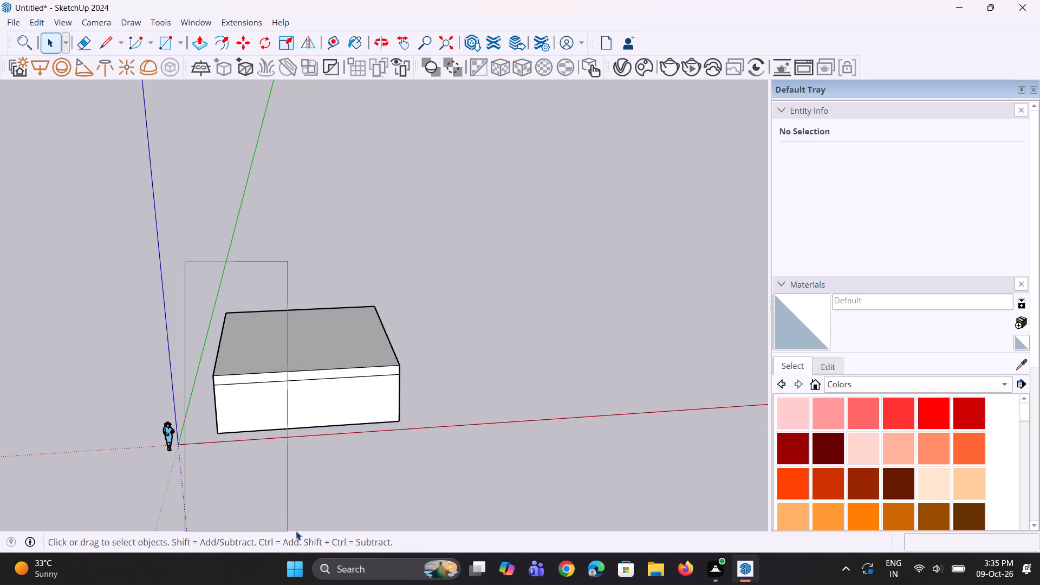
left_click_drag(296, 531, 295, 529)
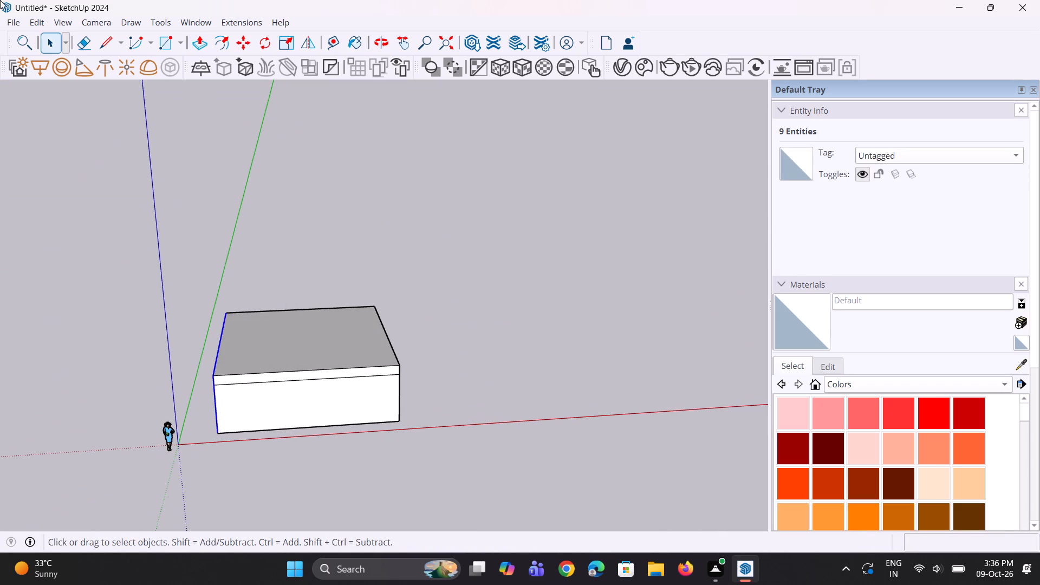
left_click(599, 309)
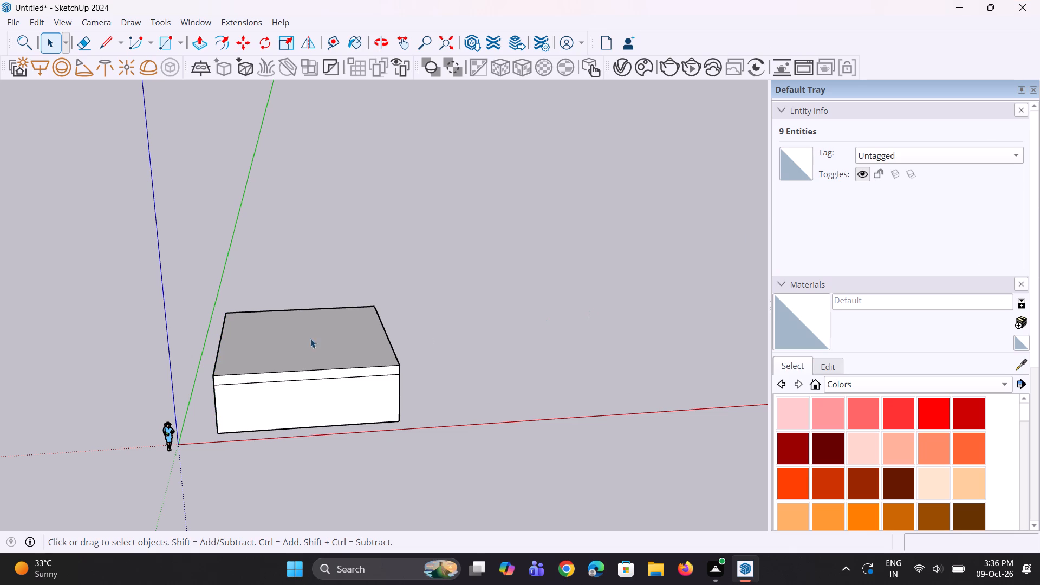
left_click_drag(190, 219, 614, 494)
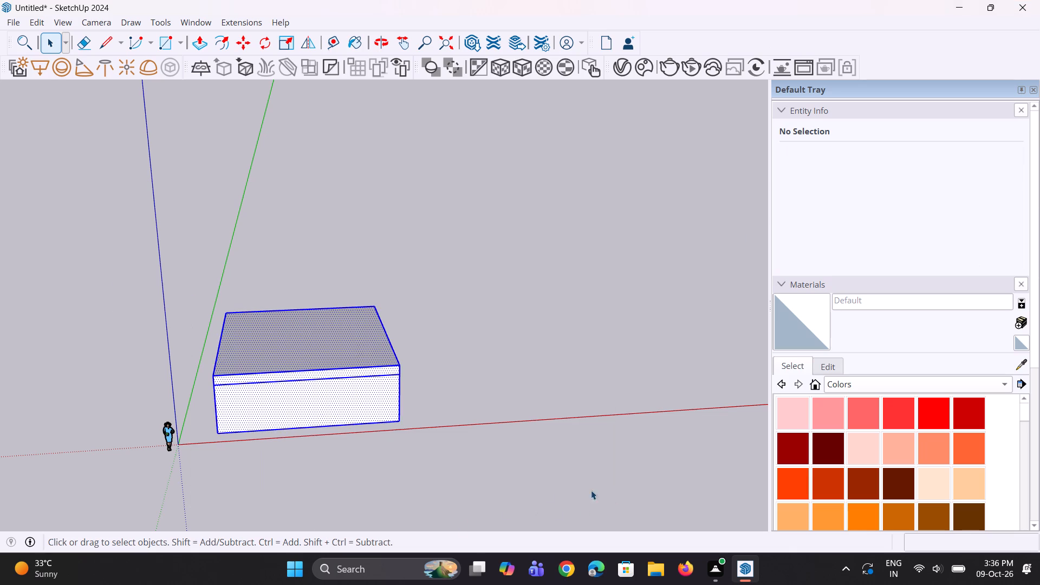
scroll(386, 394, "up", 2)
middle_click_drag(389, 433, 368, 400)
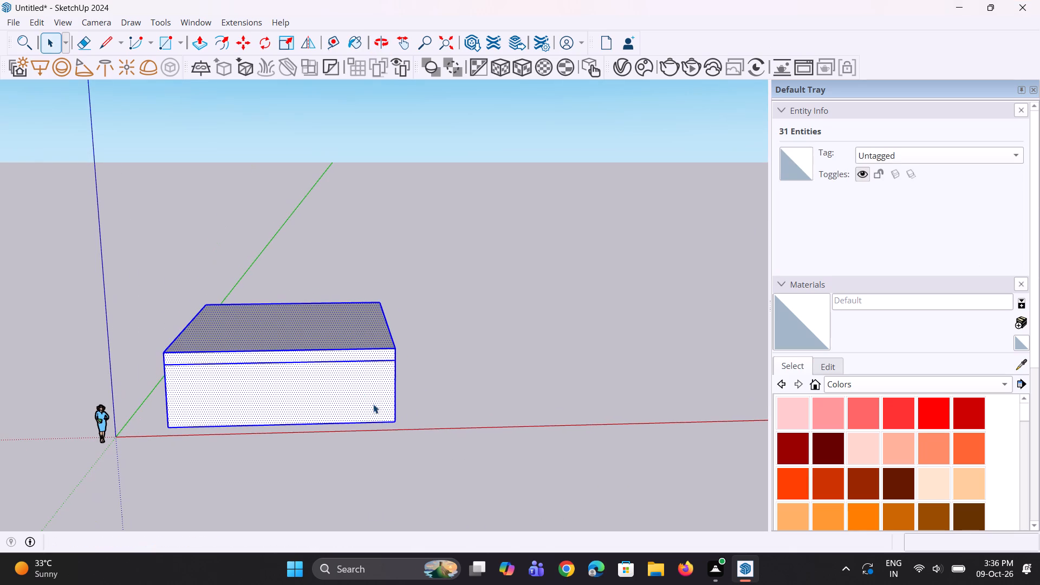
key("m")
left_click(395, 422)
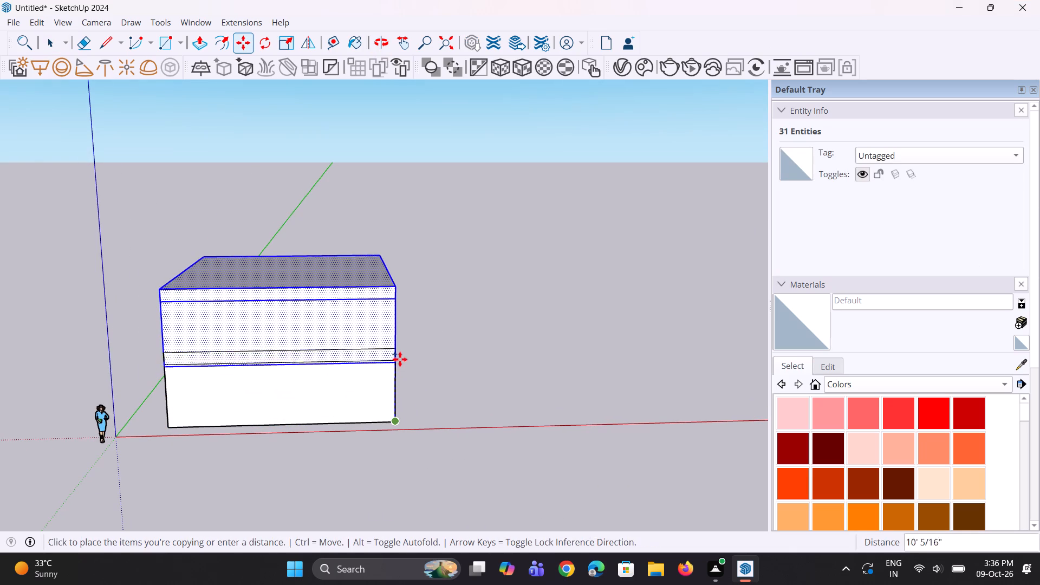
left_click(397, 343)
middle_click_drag(471, 407, 470, 386)
key("space")
key("space")
left_click(478, 385)
Examine the stacked two-storey block and its slab bands from the front.
scroll(538, 387, "down", 9)
middle_click_drag(473, 395, 470, 379)
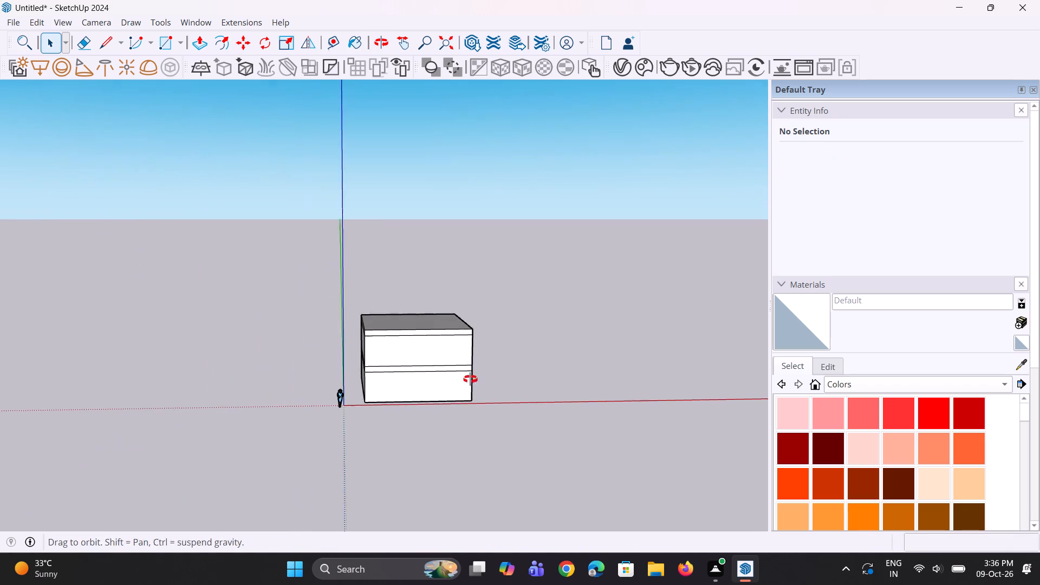
middle_click_drag(470, 379, 464, 372)
scroll(449, 365, "up", 2)
middle_click_drag(448, 365, 426, 370)
scroll(426, 370, "up", 3)
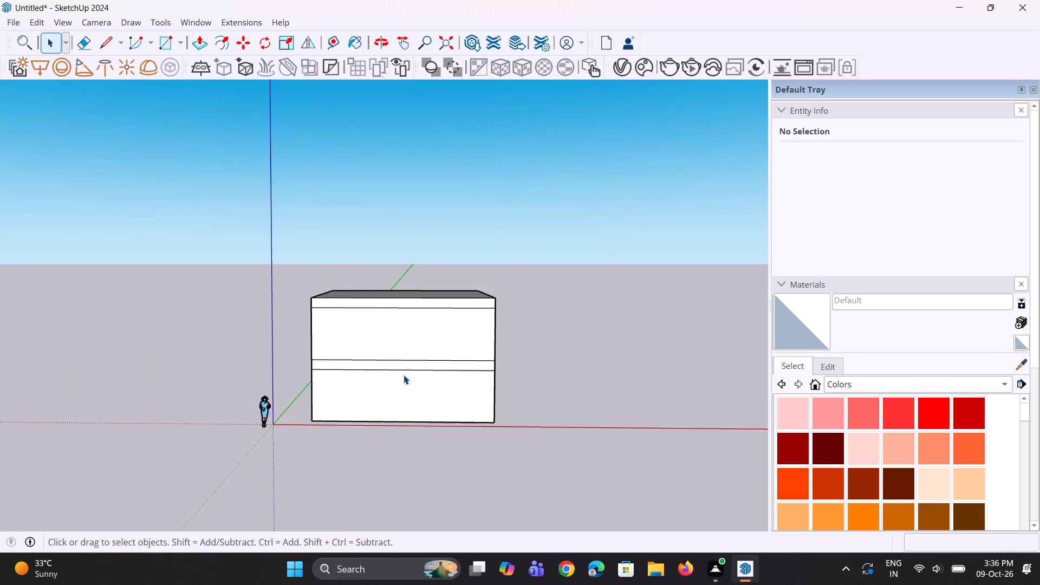
middle_click_drag(404, 379, 431, 414)
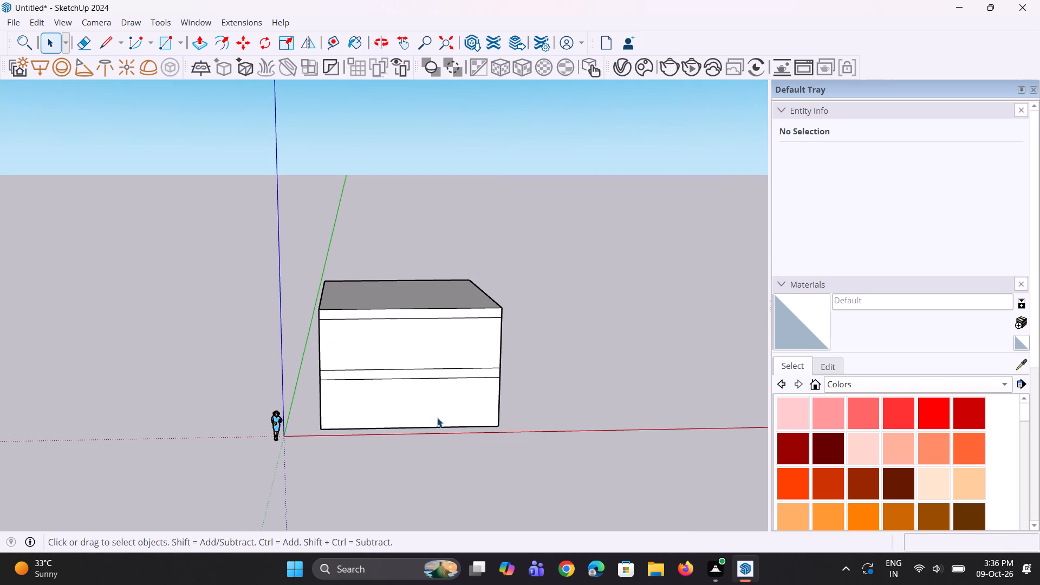
middle_click_drag(438, 418, 438, 407)
middle_click_drag(388, 396, 386, 391)
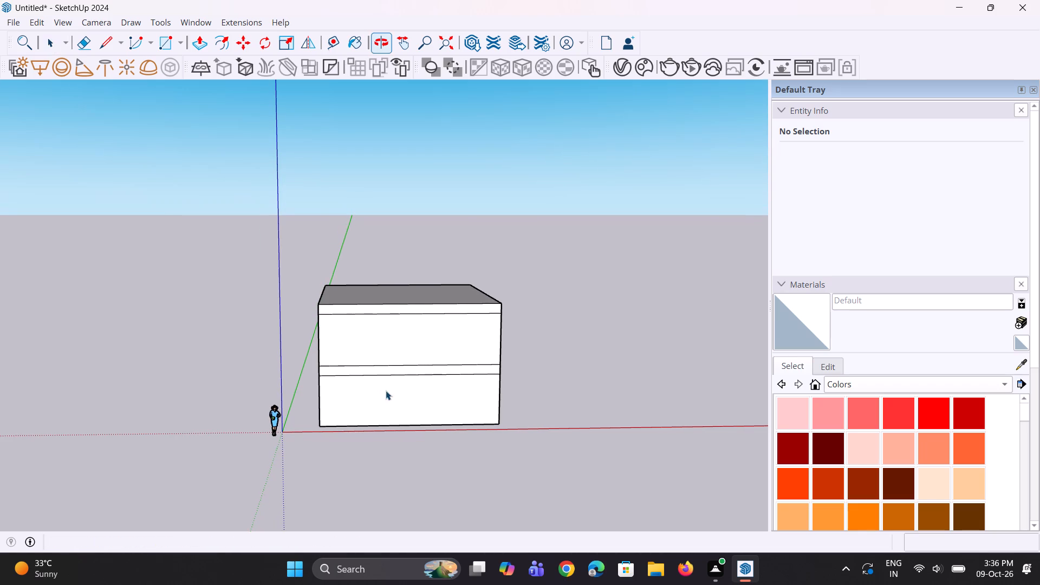
scroll(324, 313, "up", 1)
middle_click(328, 312)
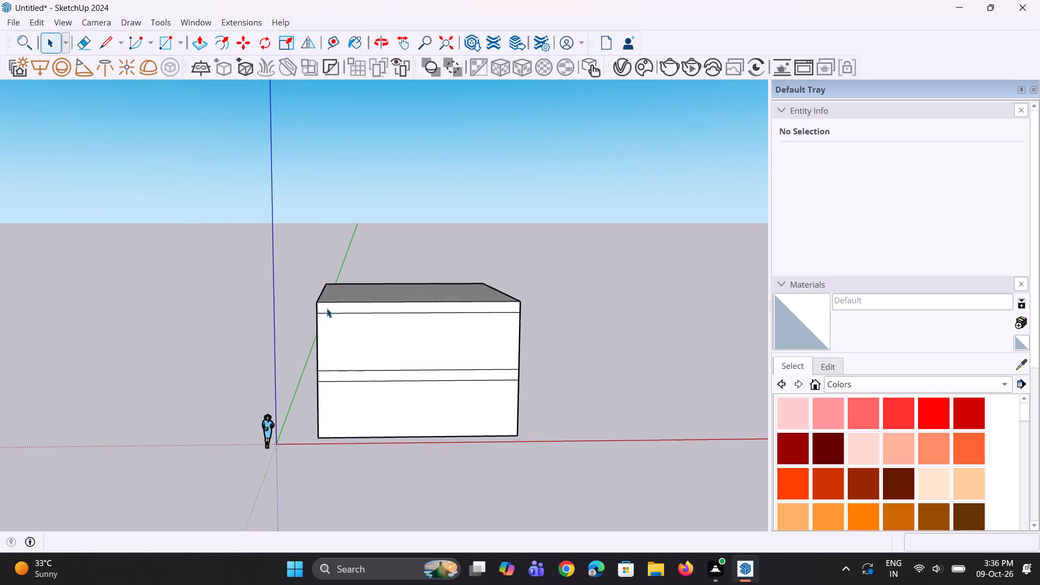
scroll(327, 313, "up", 2)
Copy the upper storey's left front vertical edge about 2' 1 3/4" to the right along the slab band.
key("l")
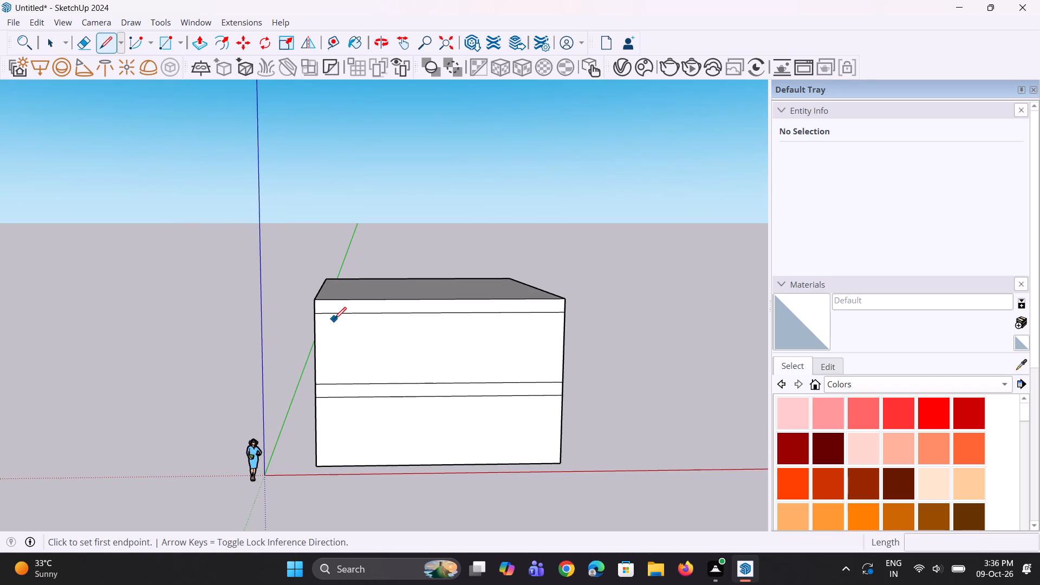
key("space")
key("space")
left_click(316, 336)
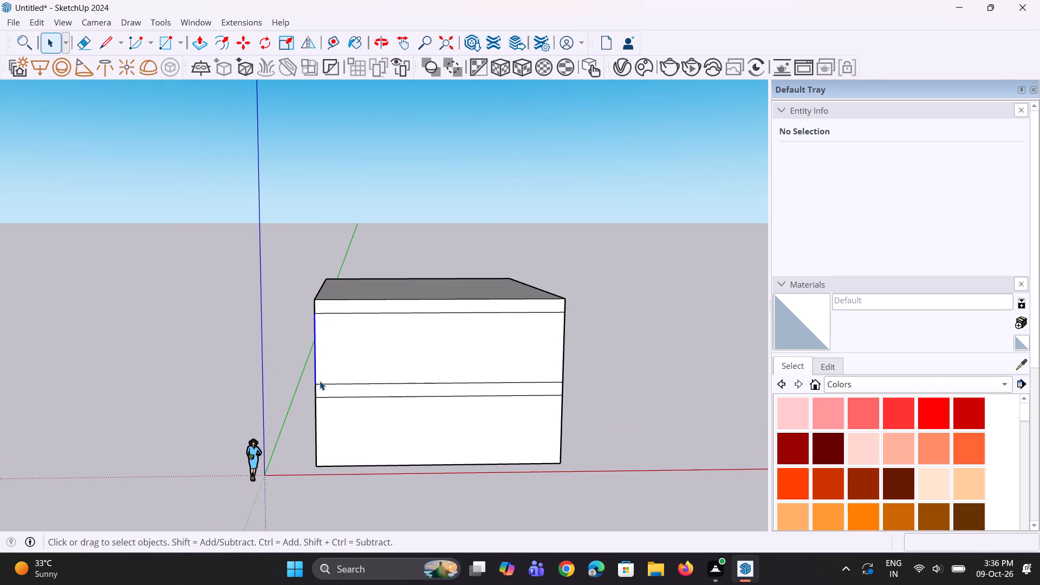
scroll(320, 381, "up", 1)
key("m")
scroll(324, 401, "up", 5)
left_click(316, 378)
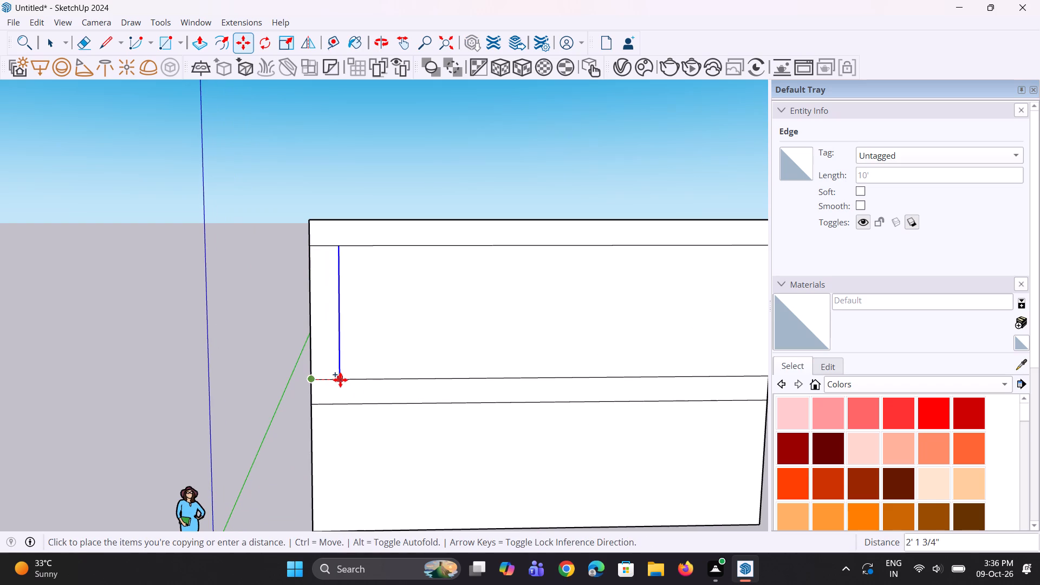
left_click(339, 380)
scroll(339, 380, "down", 4)
key("space")
key("space")
middle_click_drag(346, 382, 344, 394)
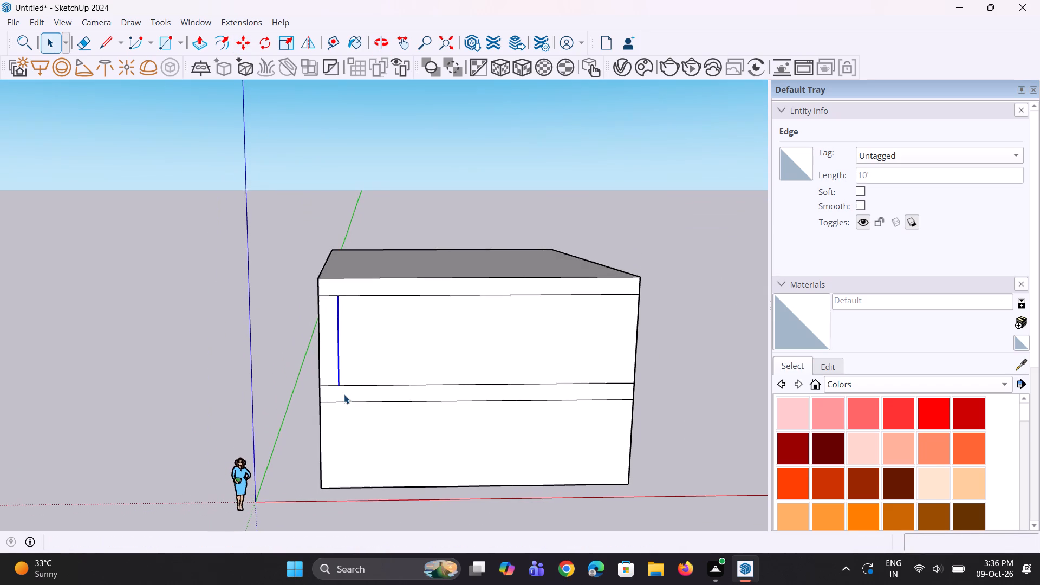
Examine the front facade and its divided upper-storey face from several angles.
scroll(344, 392, "down", 2)
middle_click_drag(372, 399, 368, 393)
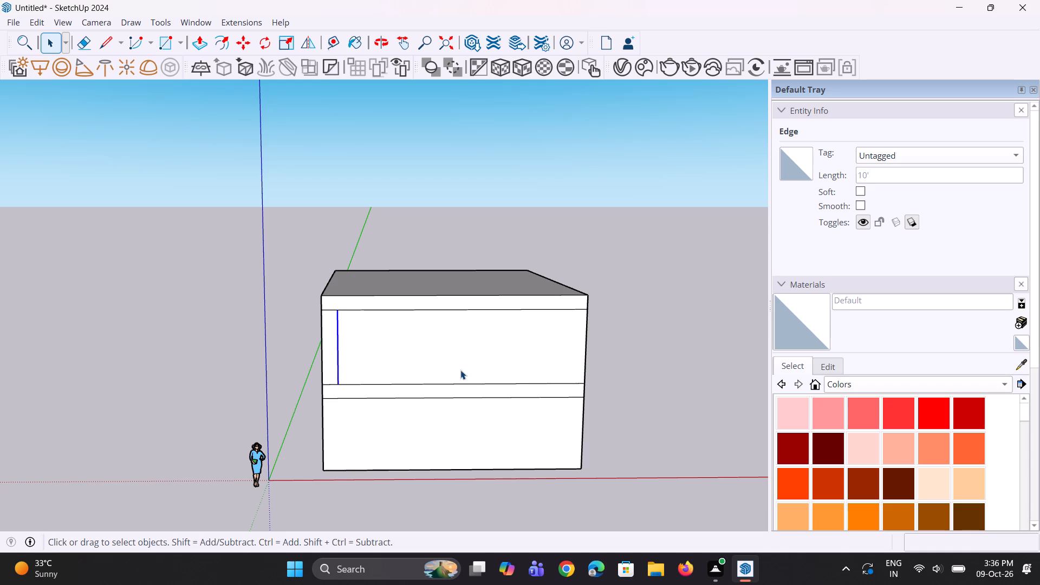
scroll(461, 373, "down", 5)
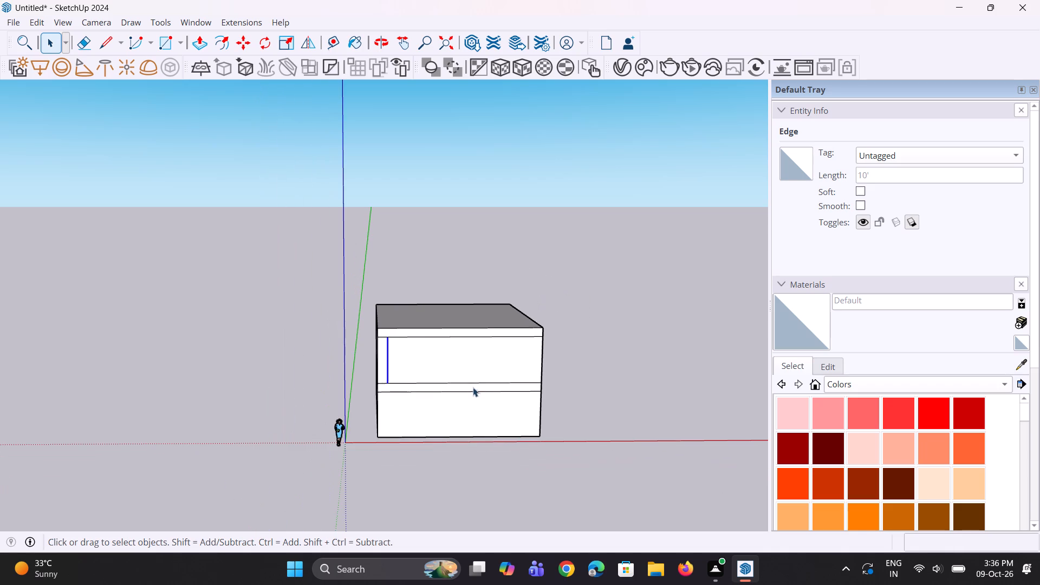
middle_click_drag(473, 387, 473, 379)
left_click(473, 379)
scroll(473, 379, "down", 1)
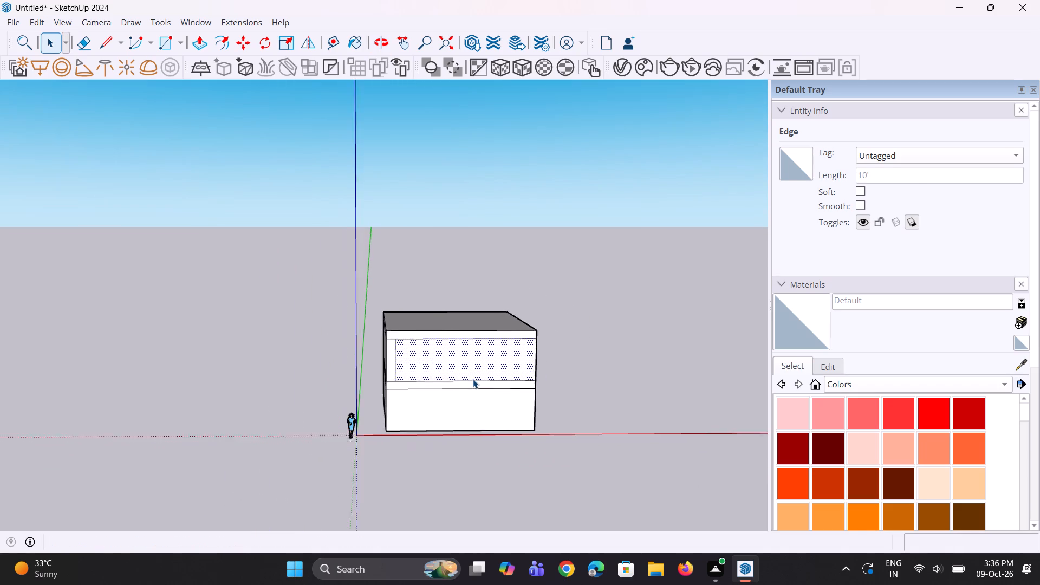
scroll(473, 379, "down", 1)
middle_click_drag(412, 373, 413, 387)
key("space")
left_click(612, 362)
key("space")
left_click_drag(612, 363, 607, 372)
middle_click_drag(525, 355, 523, 343)
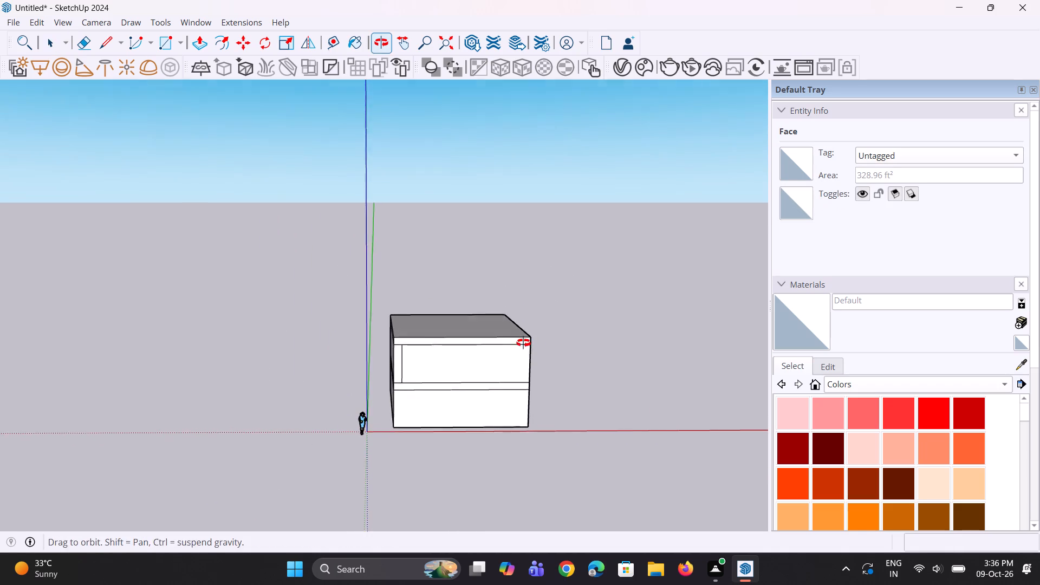
middle_click_drag(523, 343, 521, 341)
scroll(375, 390, "up", 9)
middle_click_drag(451, 405, 452, 389)
scroll(471, 408, "up", 1)
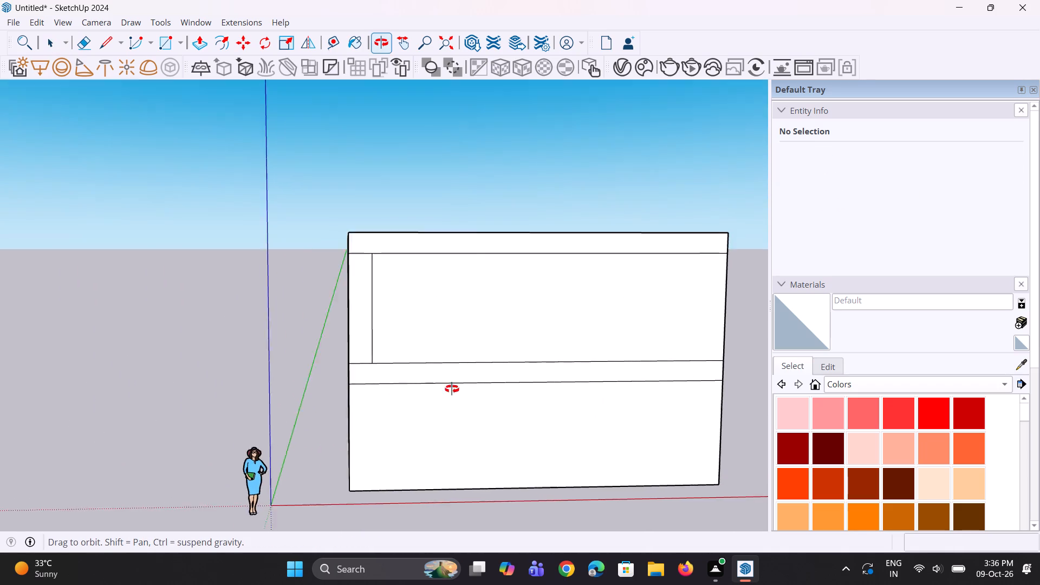
middle_click_drag(452, 389, 439, 406)
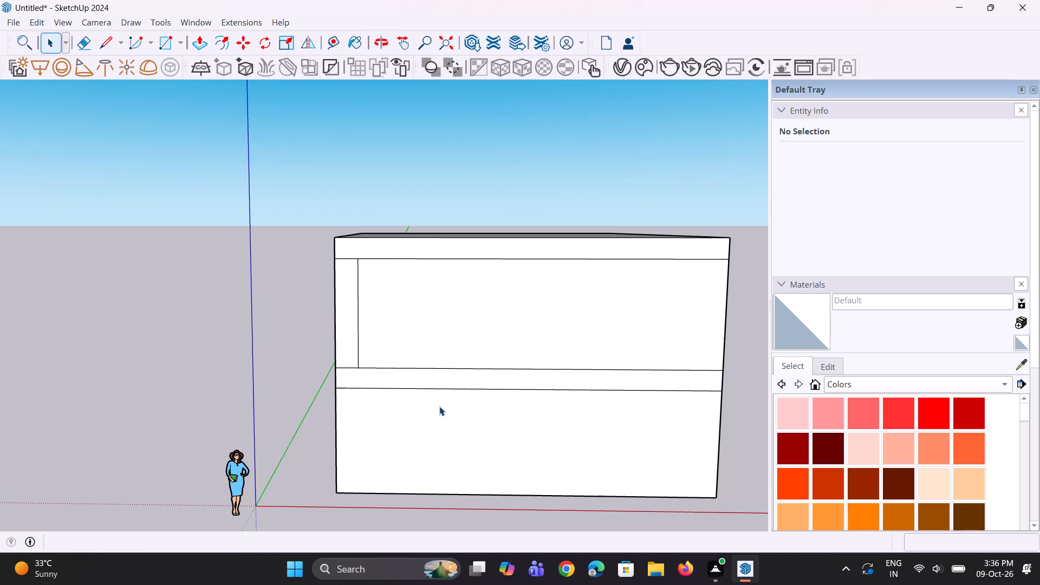
Draw a vertical line about 10' long near the middle of the upper-storey front face, joining the two slab bands.
scroll(539, 420, "down", 1)
middle_click_drag(538, 420, 535, 411)
key("l")
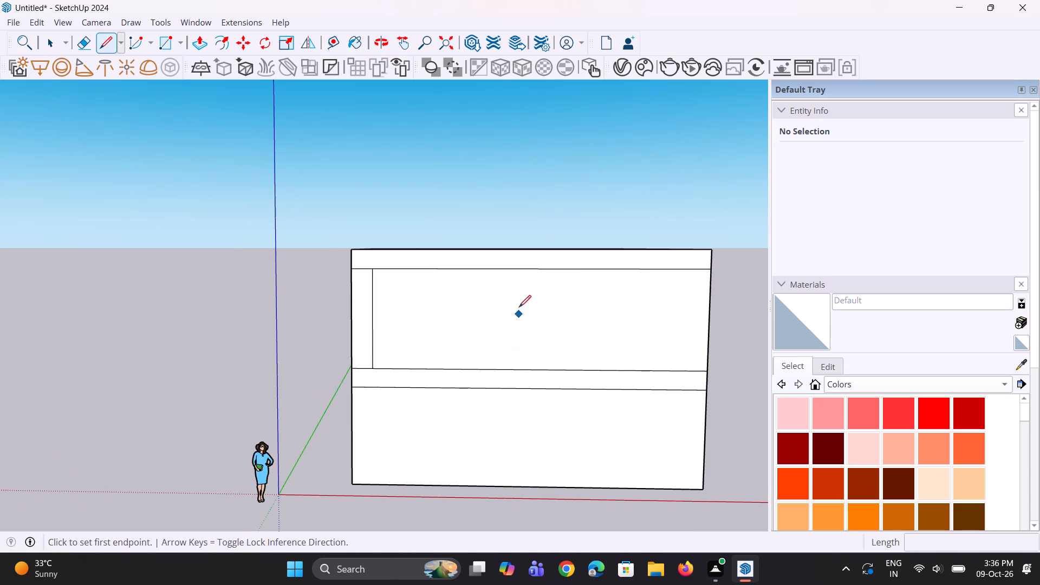
left_click(520, 271)
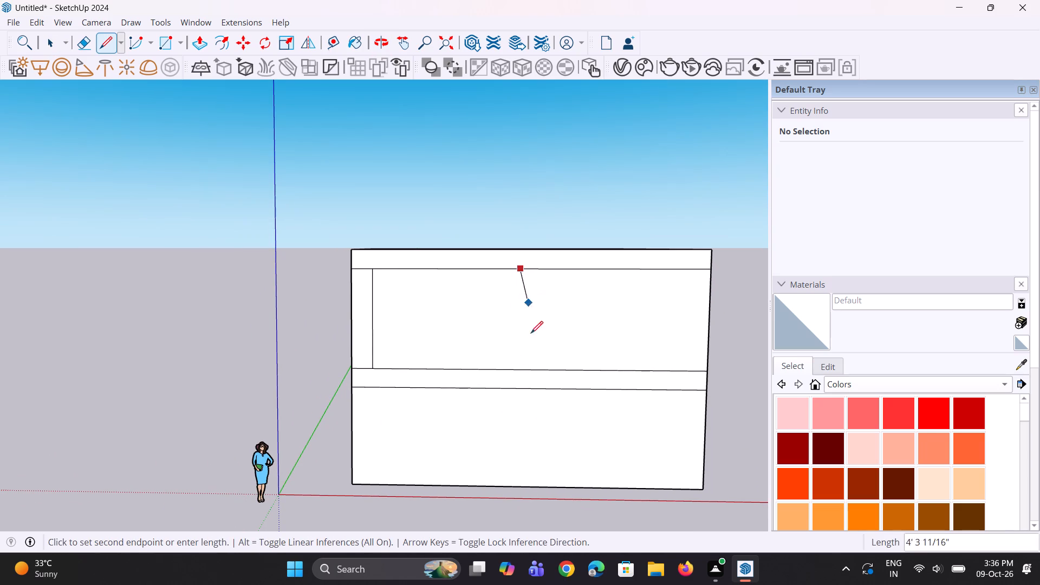
left_click(522, 367)
key("space")
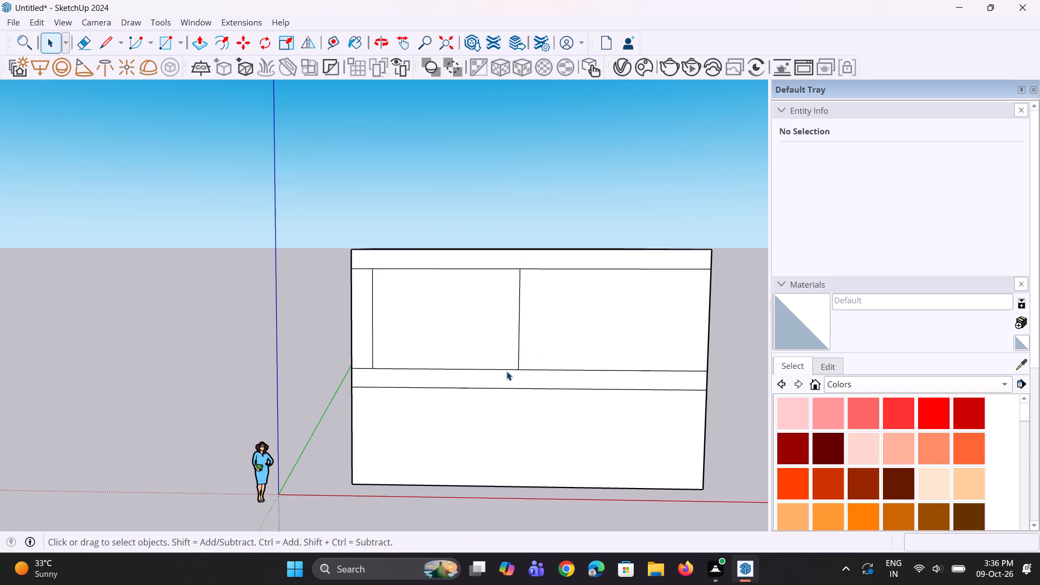
Copy the middle vertical line about 5' 8 5/8" to the right along the upper-storey front face.
scroll(505, 368, "down", 4)
middle_click_drag(510, 373, 516, 420)
middle_click_drag(510, 389, 511, 375)
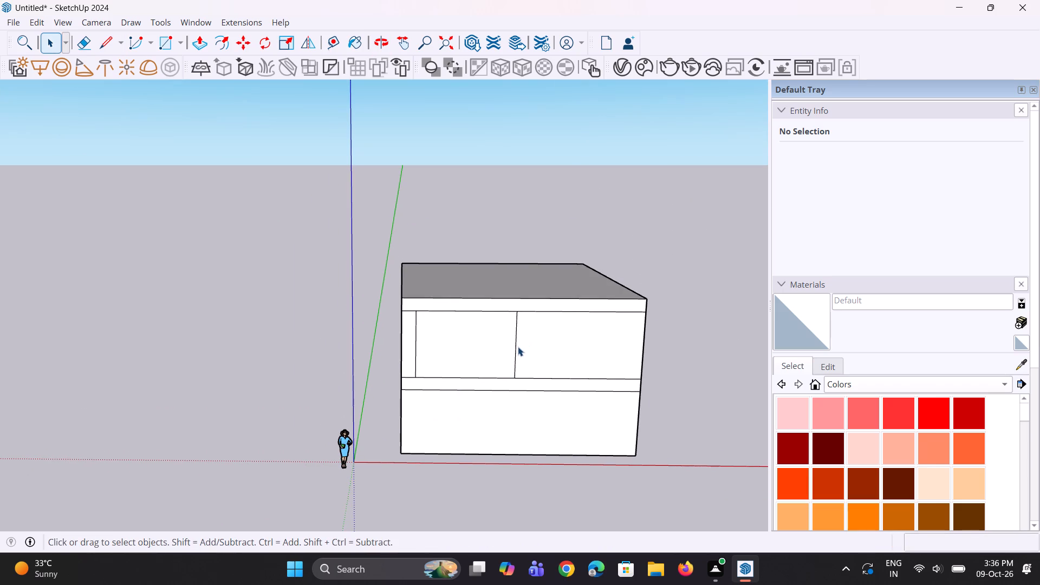
left_click(517, 347)
middle_click_drag(526, 359, 519, 352)
key("m")
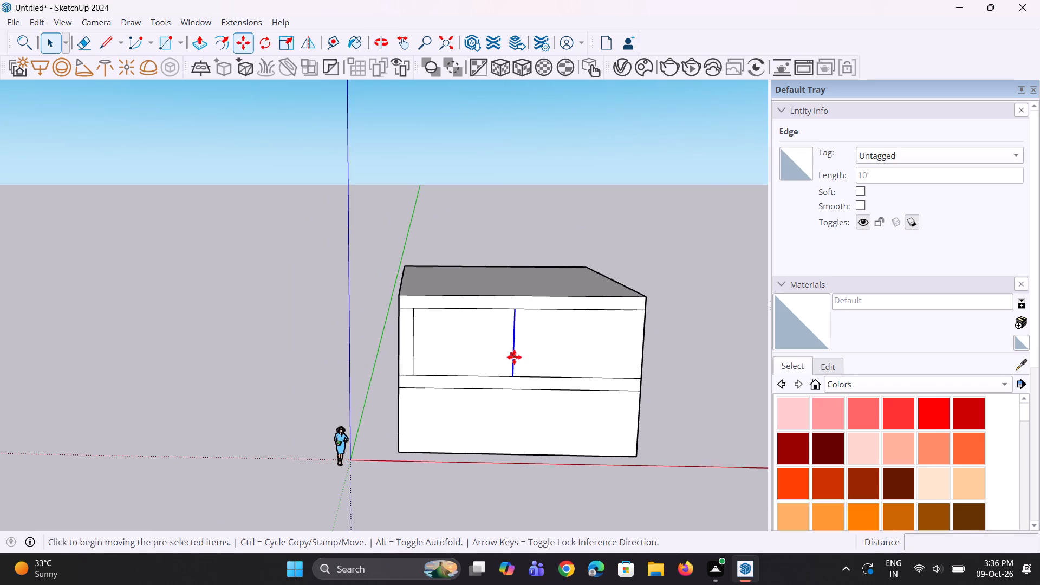
left_click(511, 380)
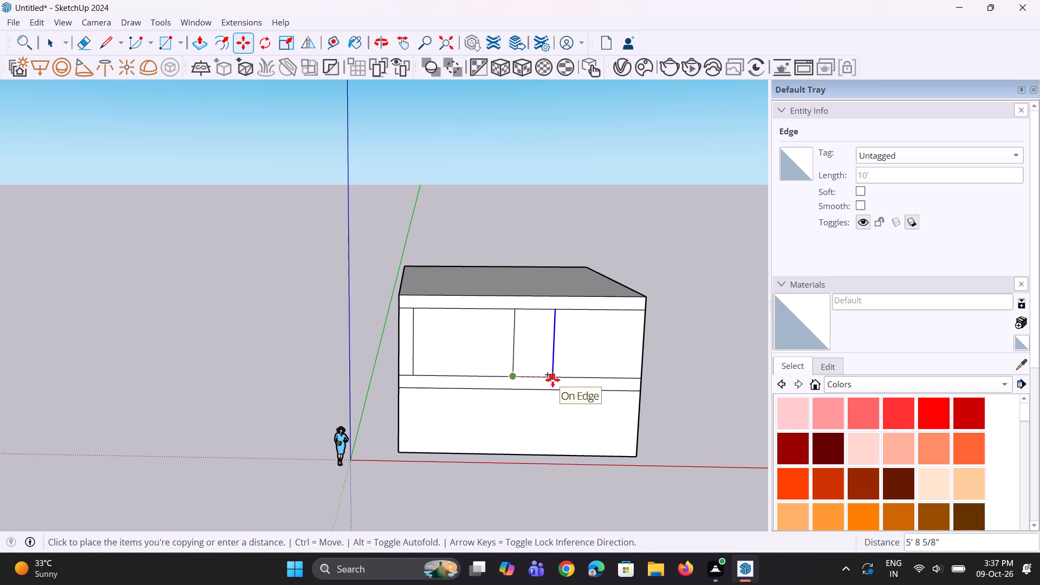
left_click(552, 380)
Copy the newly placed vertical line about another 2' 4 5/8" to the right on the upper-storey front face.
middle_click_drag(559, 383, 547, 373)
key("m")
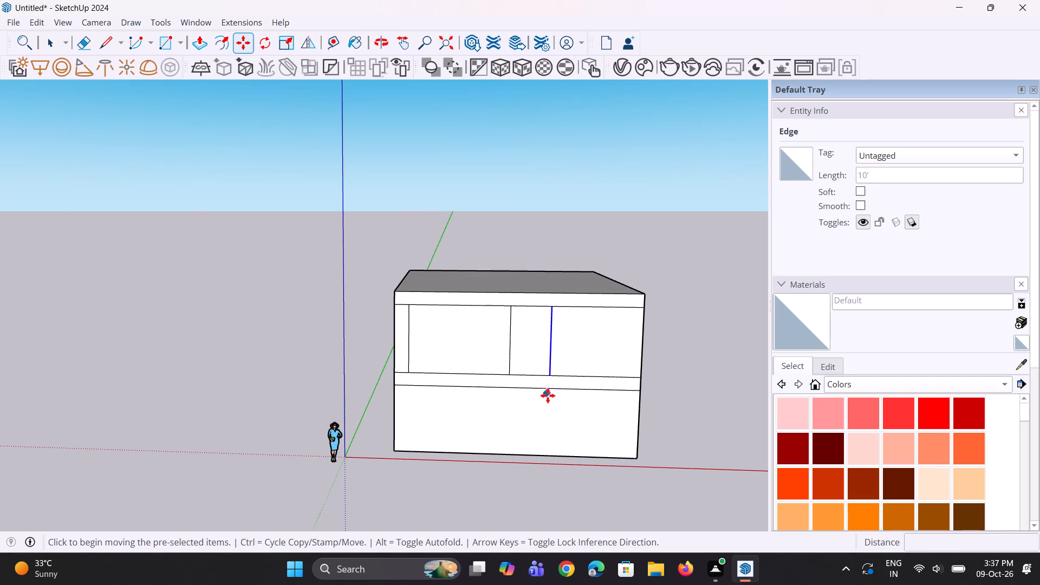
scroll(554, 393, "up", 5)
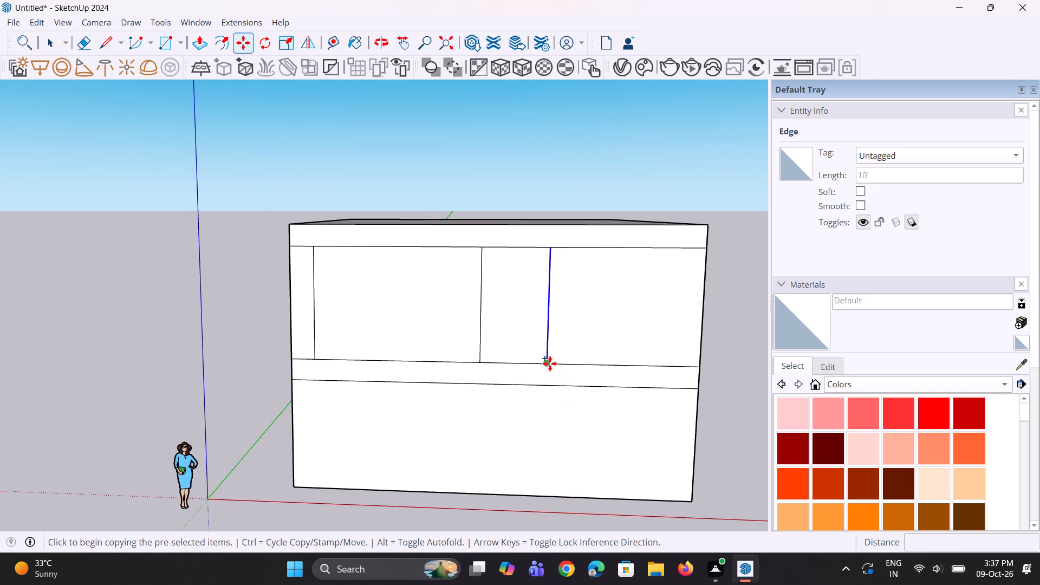
left_click(550, 363)
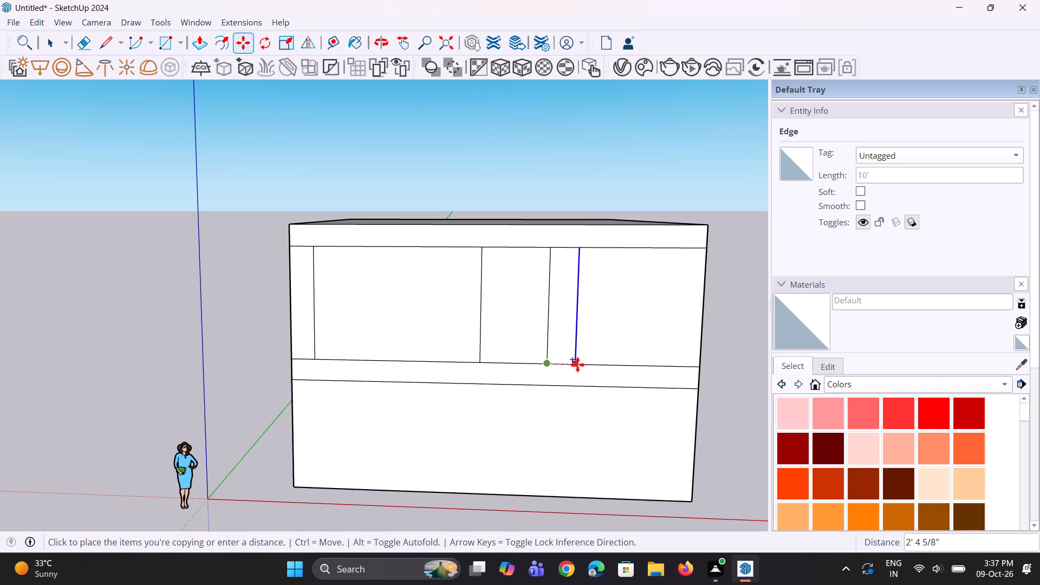
left_click(577, 365)
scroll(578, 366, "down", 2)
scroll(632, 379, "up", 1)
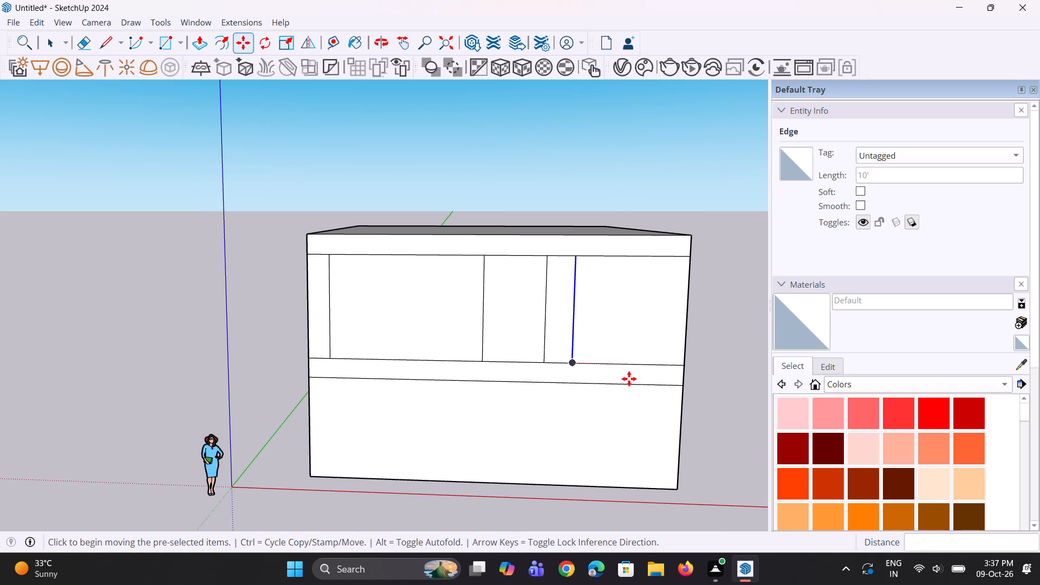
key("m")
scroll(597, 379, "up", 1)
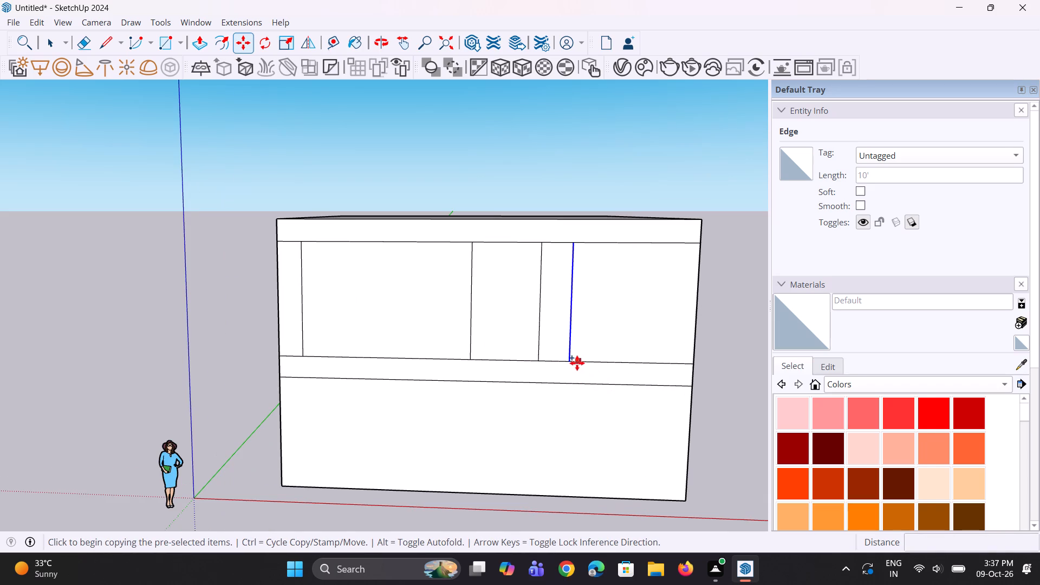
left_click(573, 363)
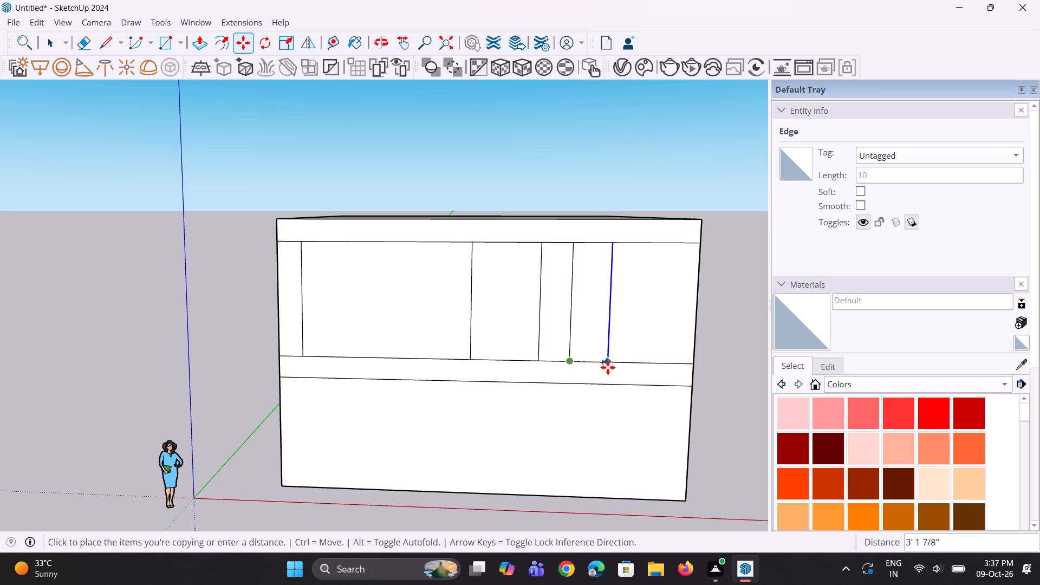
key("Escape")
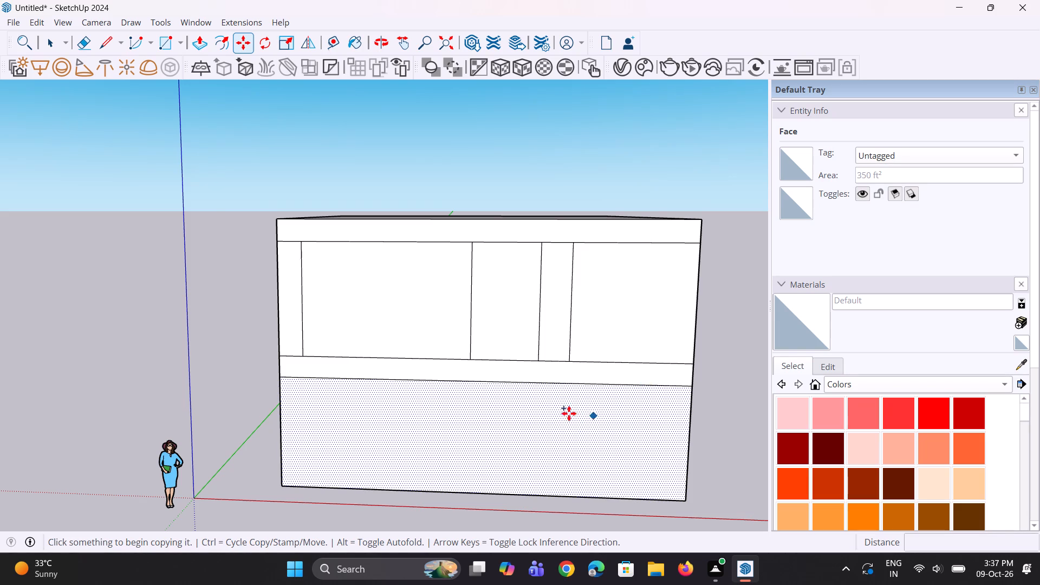
Examine the front facade with its upper-storey vertical divisions from different angles and distances.
scroll(535, 382, "down", 3)
middle_click_drag(544, 380, 566, 357)
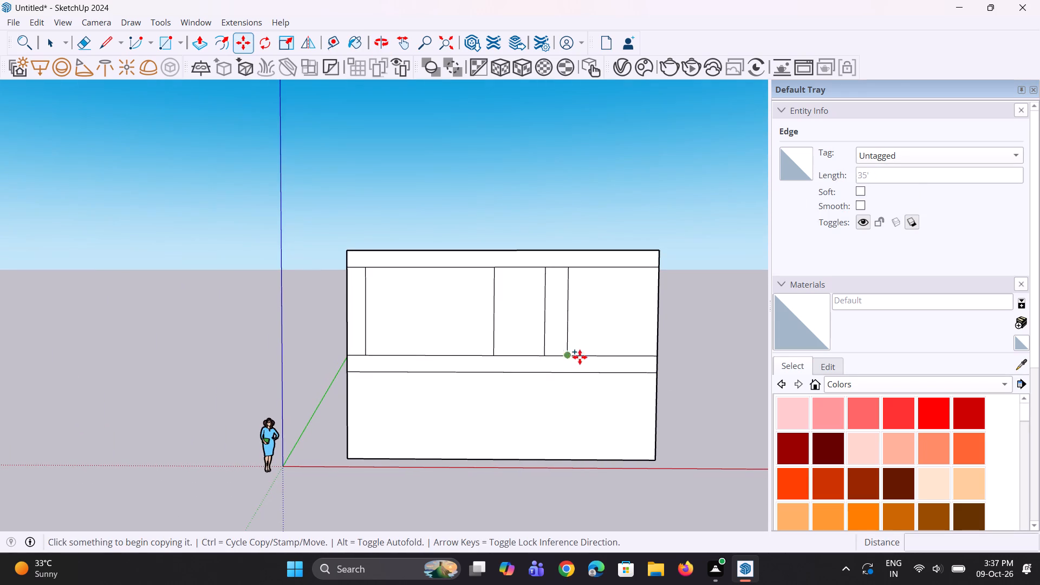
scroll(507, 380, "down", 1)
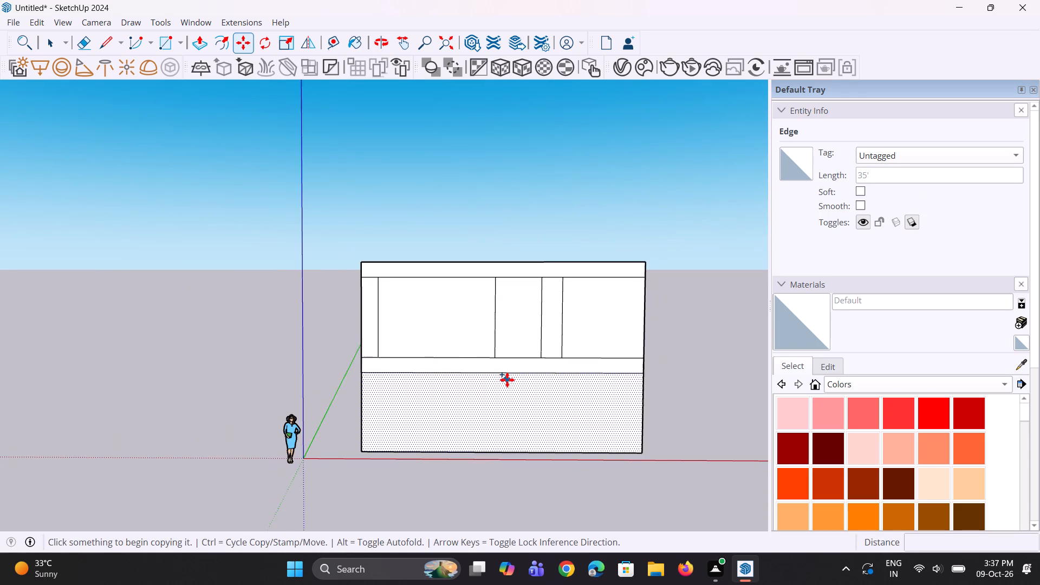
scroll(507, 380, "down", 1)
scroll(512, 382, "up", 3)
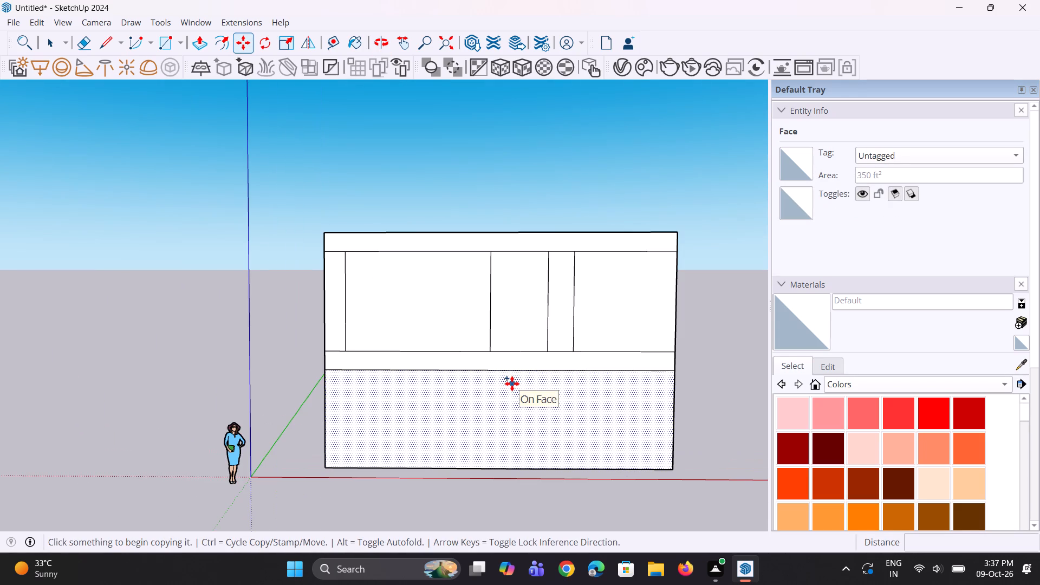
middle_click_drag(513, 359, 516, 390)
scroll(517, 395, "down", 3)
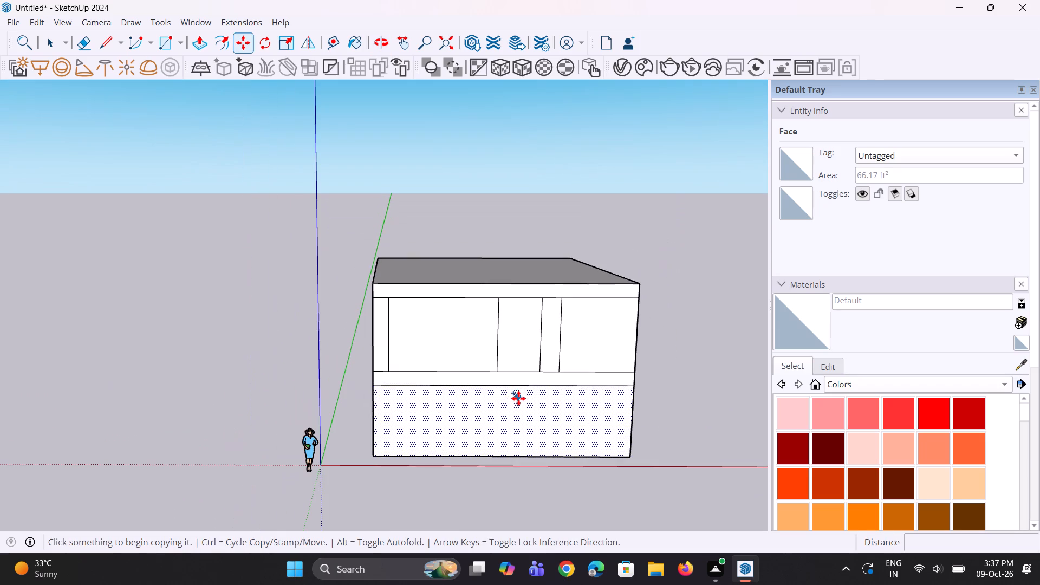
scroll(575, 357, "up", 1)
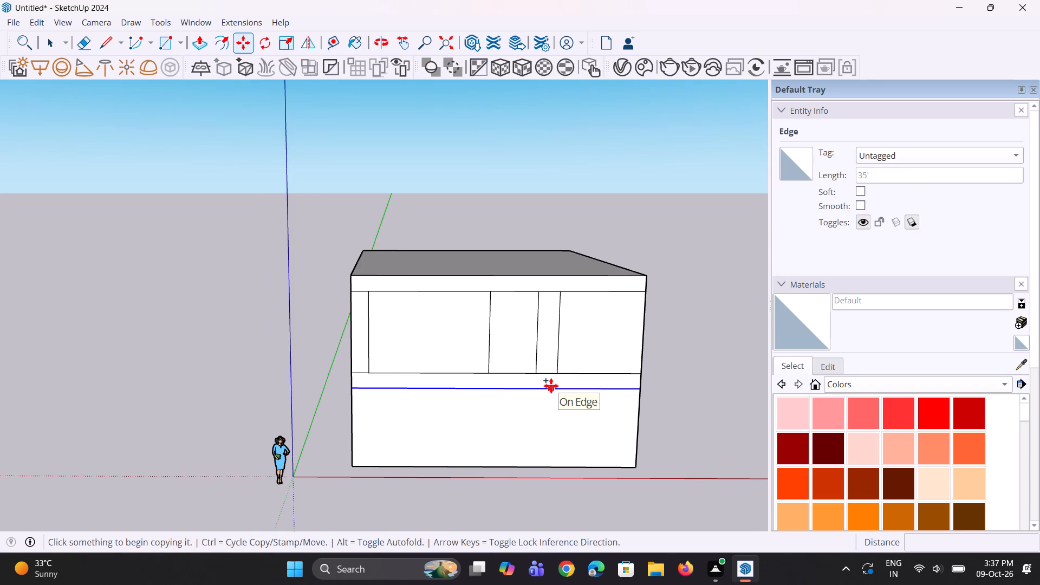
scroll(551, 386, "down", 1)
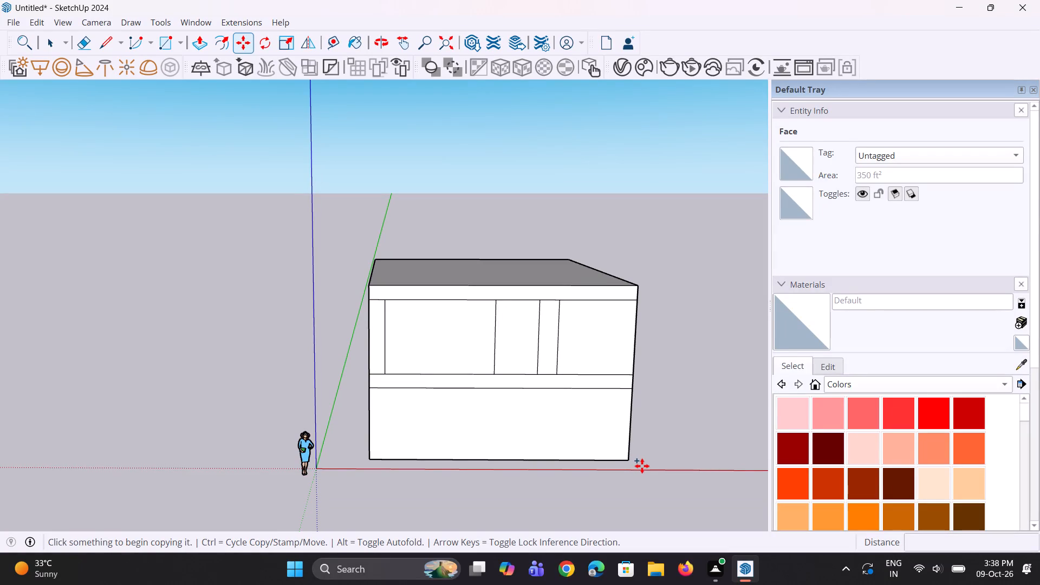
middle_click_drag(311, 414, 302, 406)
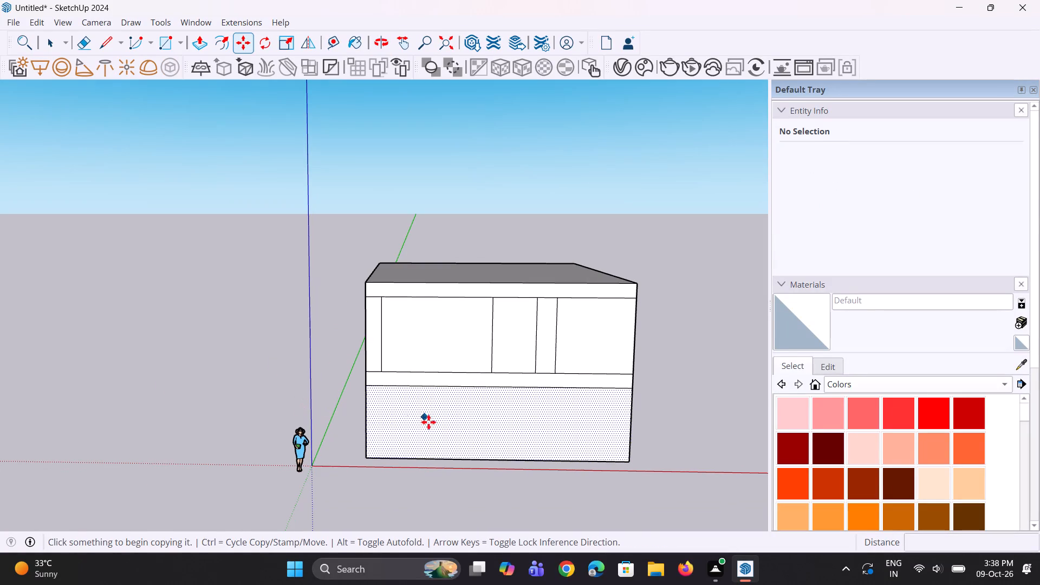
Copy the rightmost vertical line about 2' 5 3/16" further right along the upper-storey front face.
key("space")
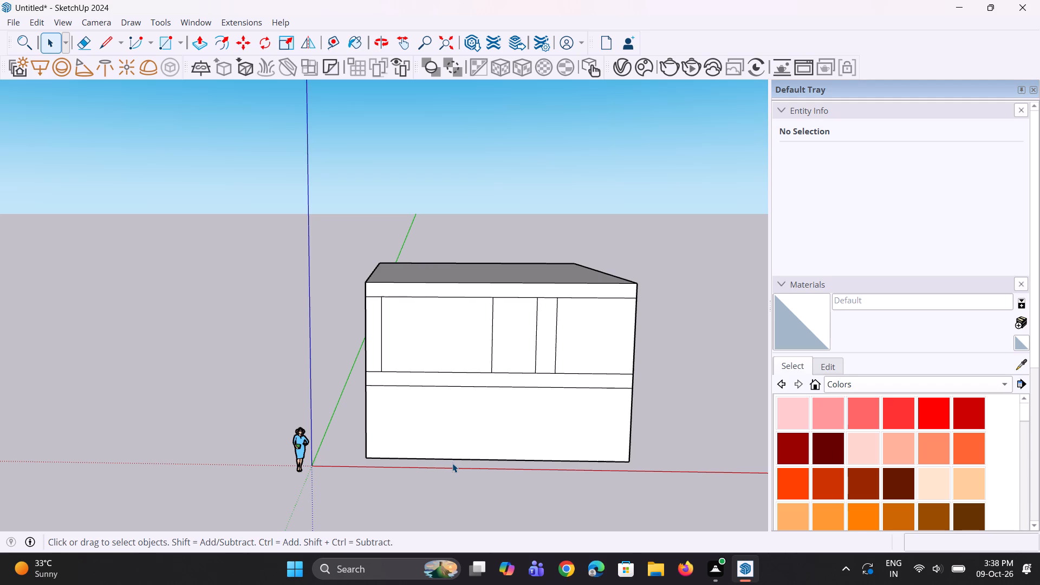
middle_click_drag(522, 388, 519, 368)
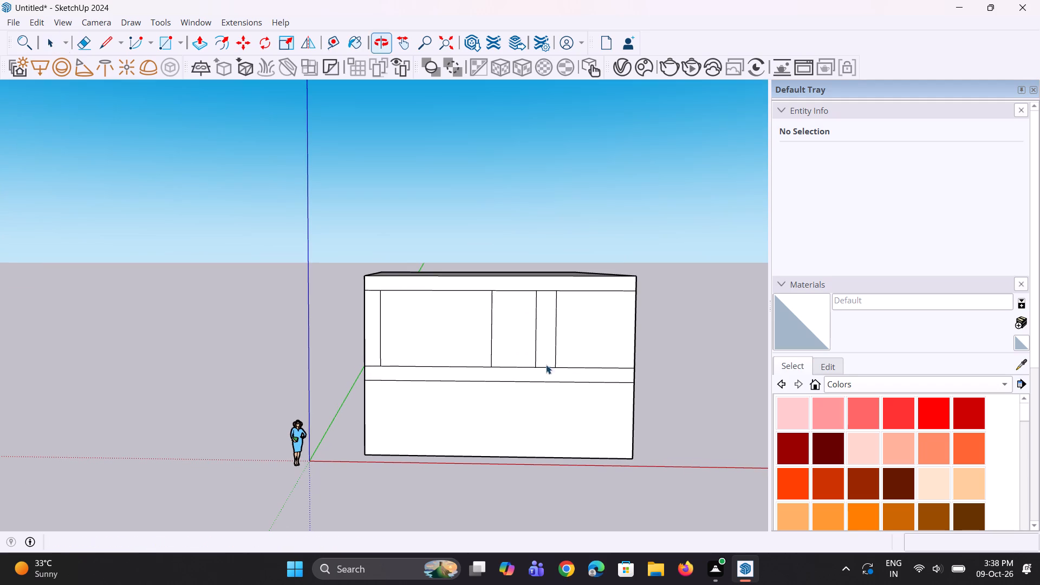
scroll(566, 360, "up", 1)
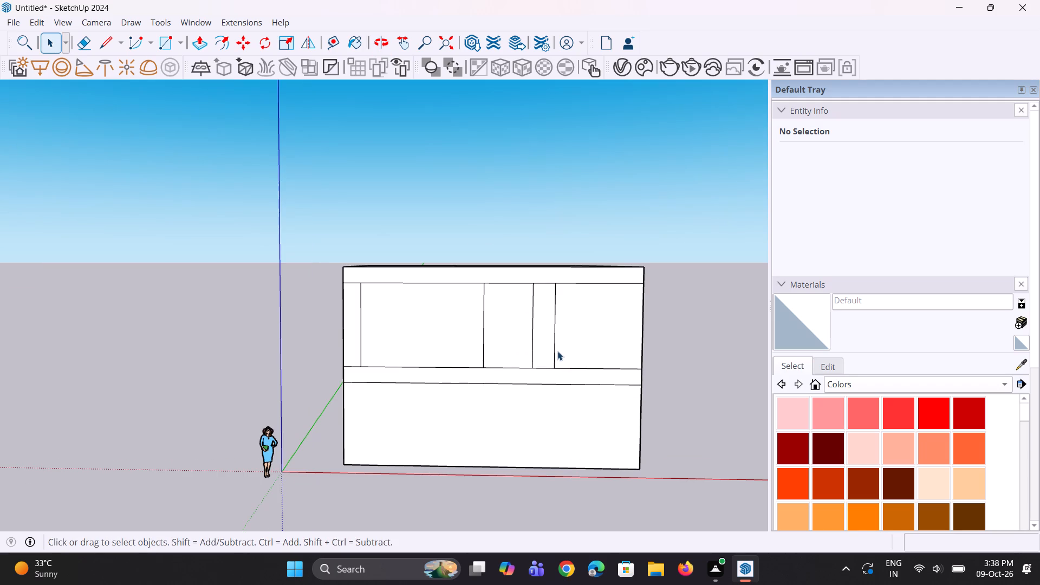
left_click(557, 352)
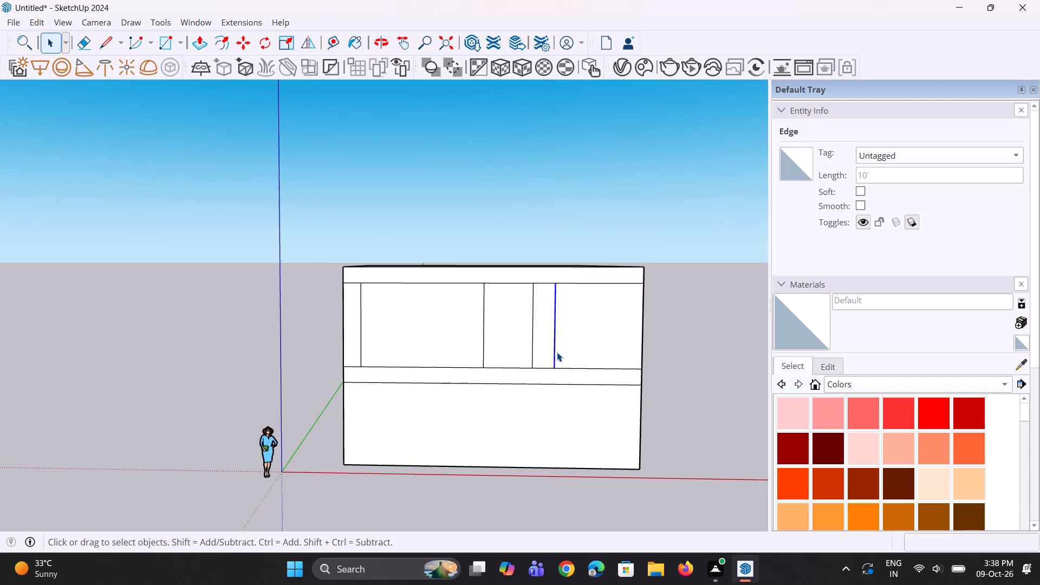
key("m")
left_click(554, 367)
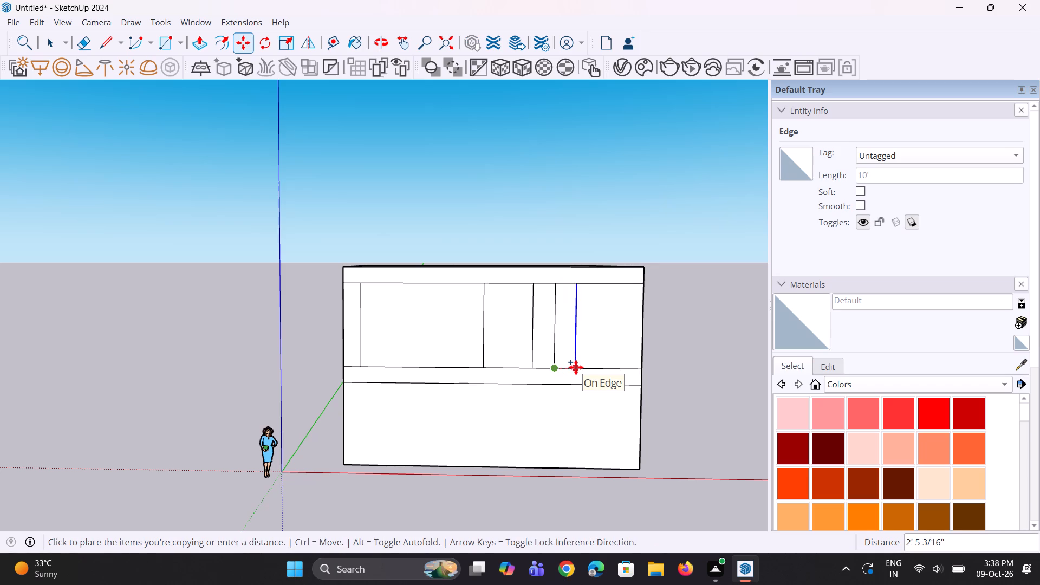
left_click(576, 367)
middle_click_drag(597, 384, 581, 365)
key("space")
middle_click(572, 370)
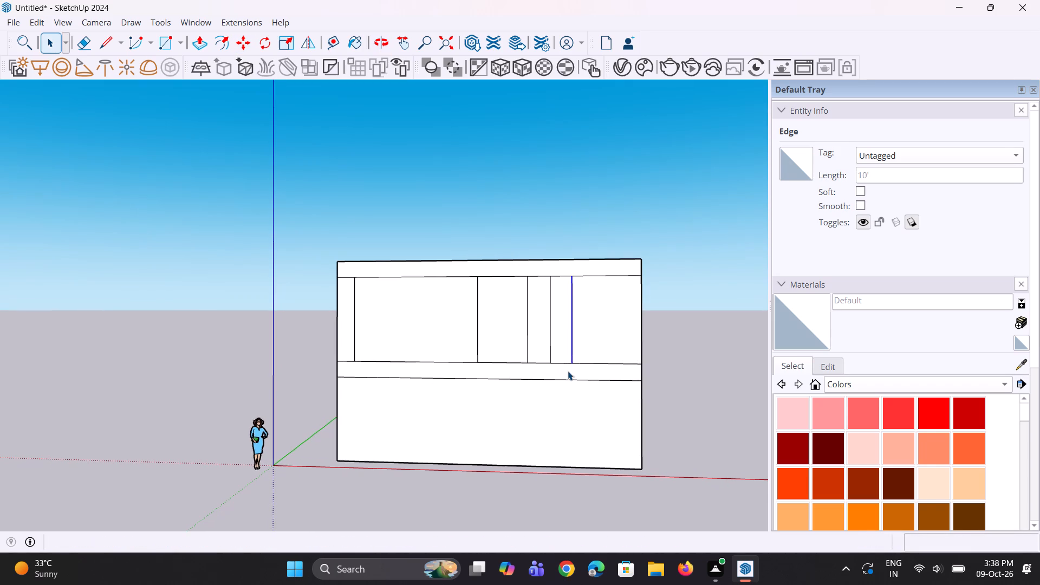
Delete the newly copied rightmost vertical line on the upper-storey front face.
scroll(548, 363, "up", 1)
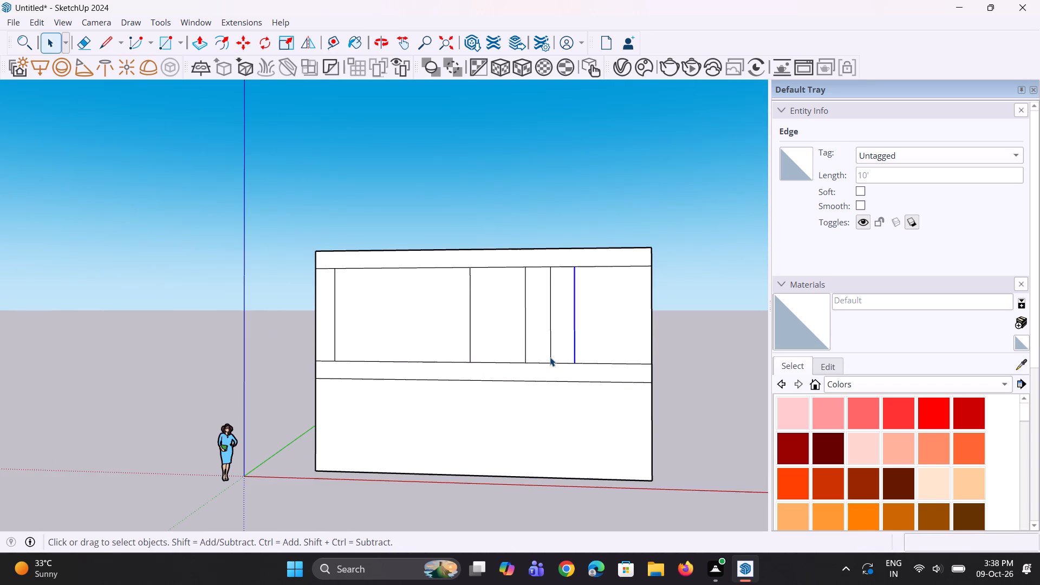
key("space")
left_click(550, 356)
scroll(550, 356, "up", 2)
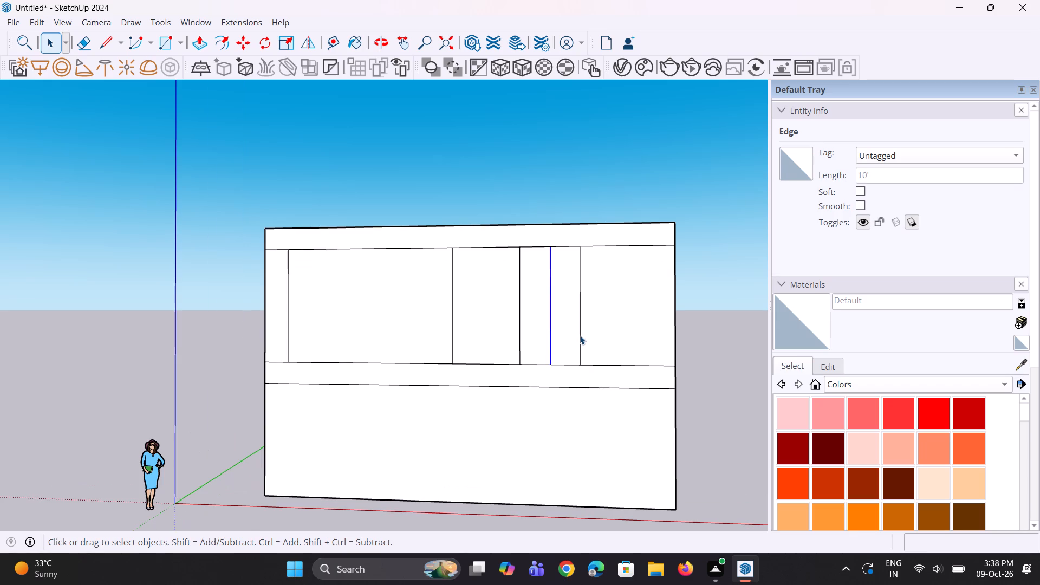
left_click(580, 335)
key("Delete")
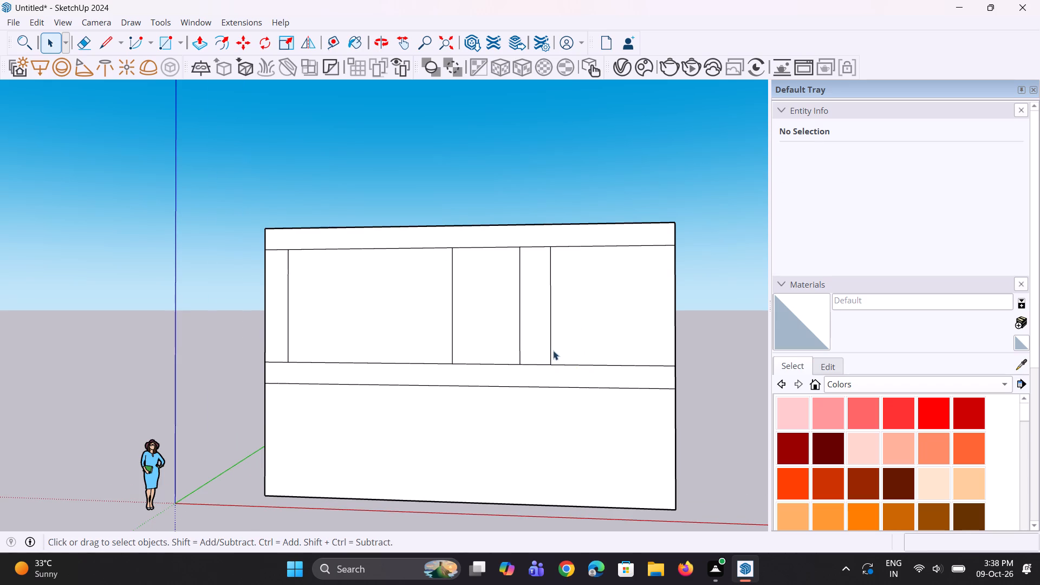
Move the remaining rightmost vertical line about 6 5/16" to the right along the lower slab band.
left_click(551, 349)
scroll(549, 357, "up", 2)
key("m")
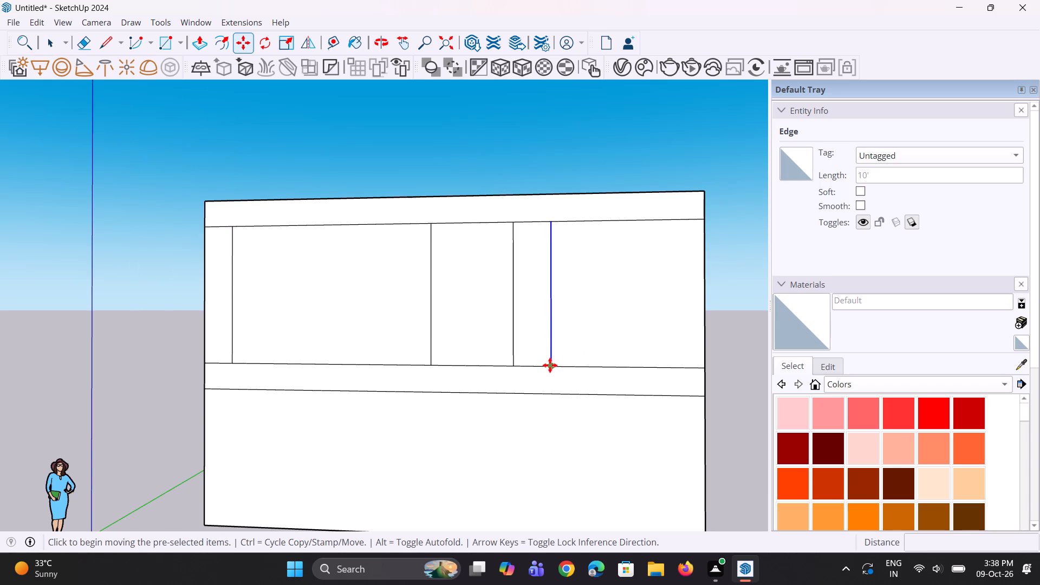
left_click(550, 365)
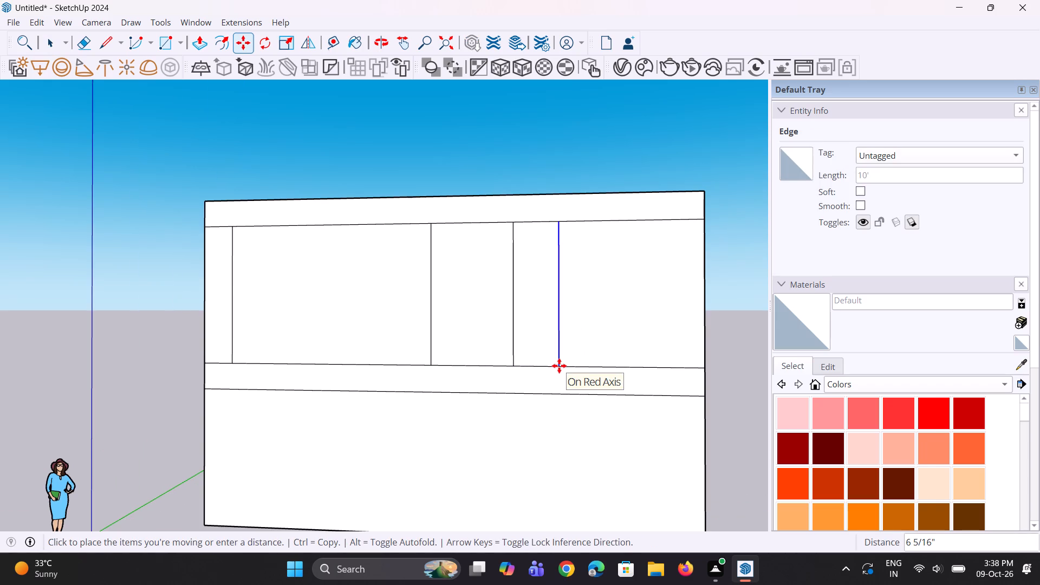
left_click(559, 366)
Copy the moved vertical line about 3' 7/8" to the right along the upper-storey front face.
key("m")
left_click(559, 370)
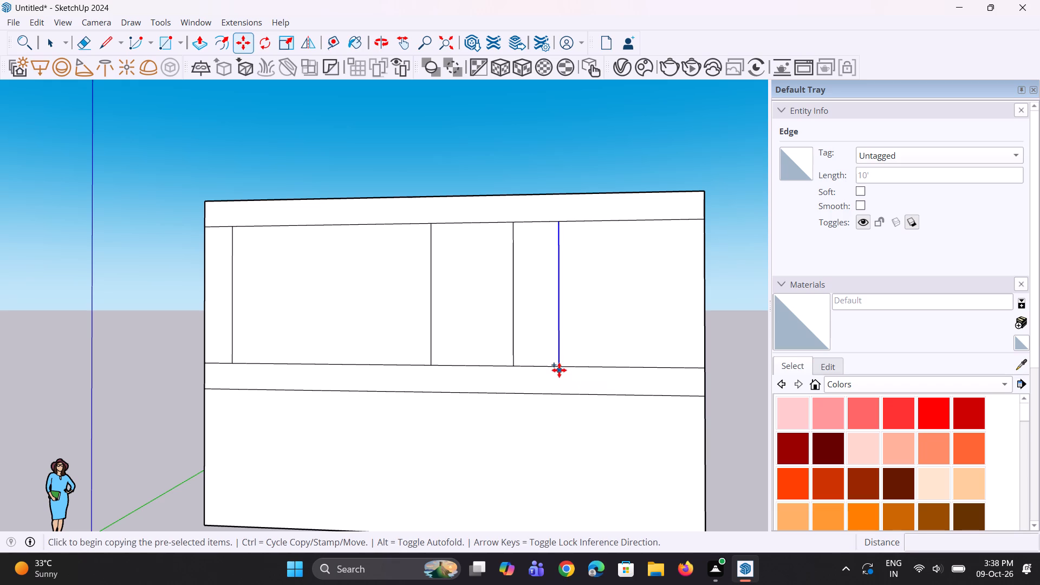
left_click(605, 369)
scroll(589, 372, "down", 2)
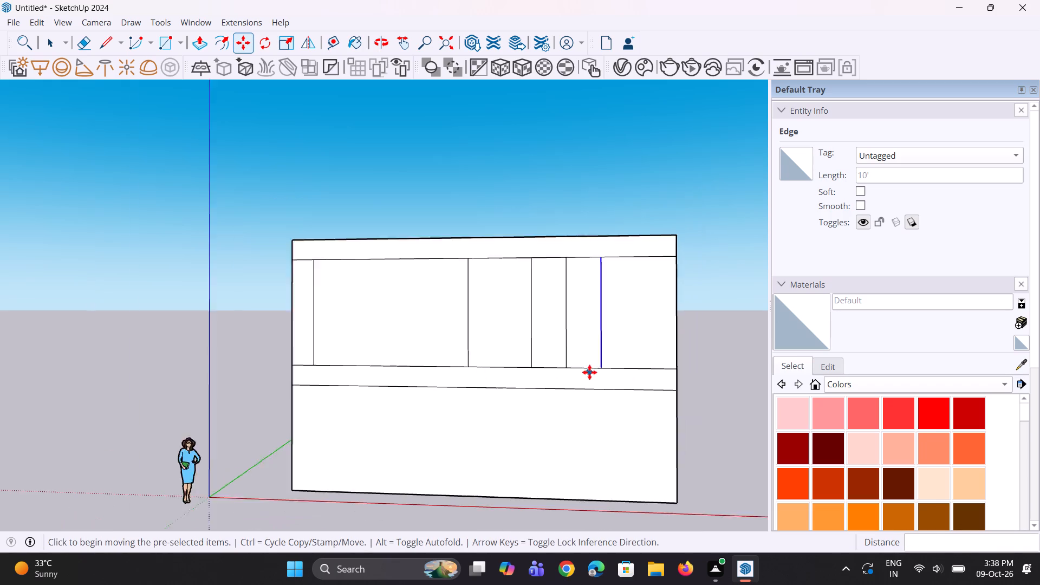
scroll(589, 372, "down", 5)
middle_click_drag(609, 377, 608, 367)
key("space")
key("space")
Push/Pull the roughly 5' 8 5/8" wide middle bay of the upper-storey facade outward about 1' 1 1/16".
middle_click_drag(591, 363, 591, 366)
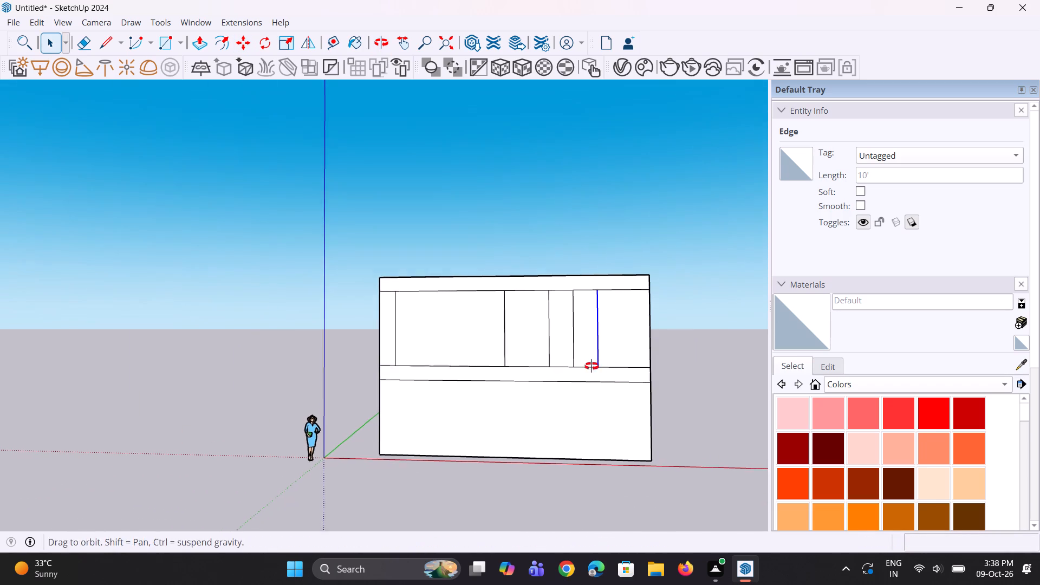
middle_click_drag(591, 366, 593, 375)
middle_click_drag(628, 361, 485, 410)
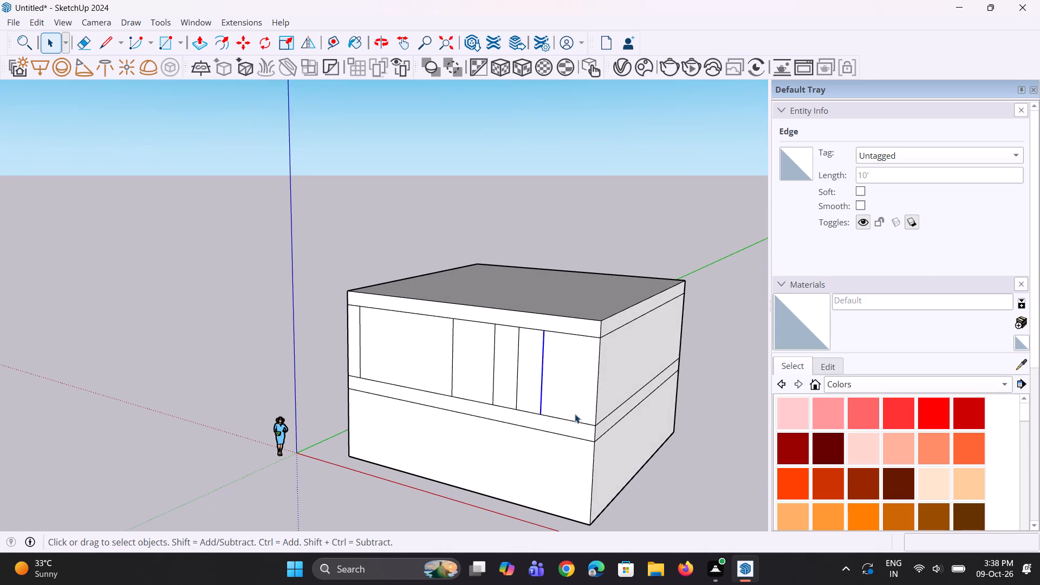
middle_click_drag(573, 428, 664, 373)
scroll(557, 362, "up", 1)
middle_click_drag(551, 362, 545, 359)
left_click(480, 357)
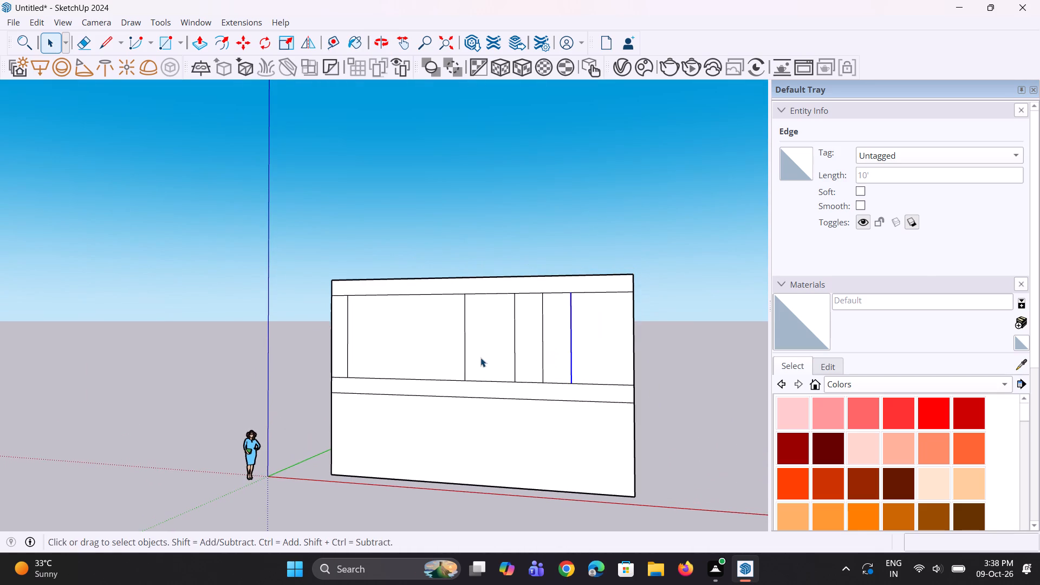
middle_click_drag(562, 371, 493, 406)
key("p")
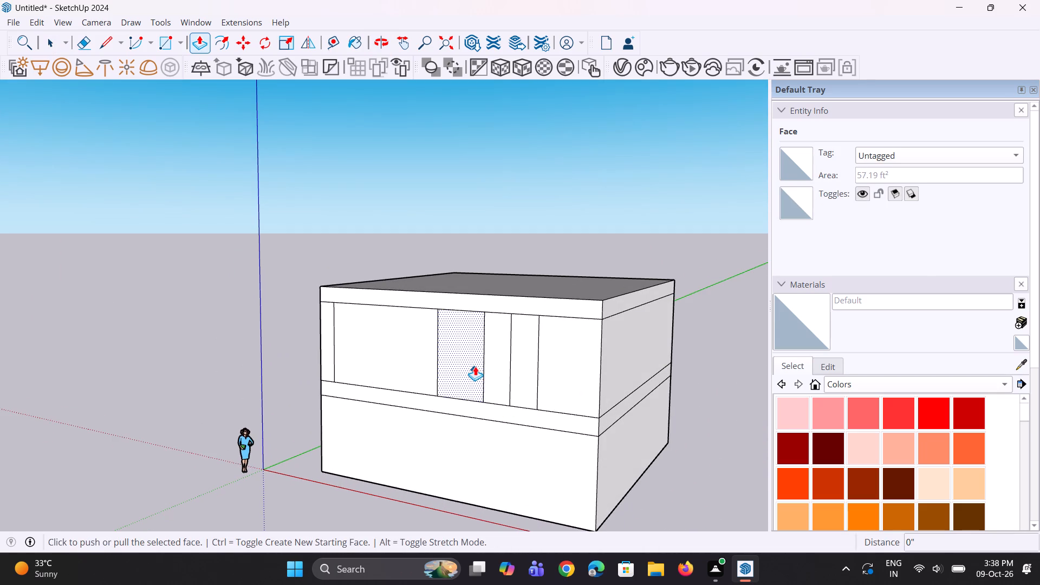
scroll(473, 365, "up", 6)
left_click(466, 365)
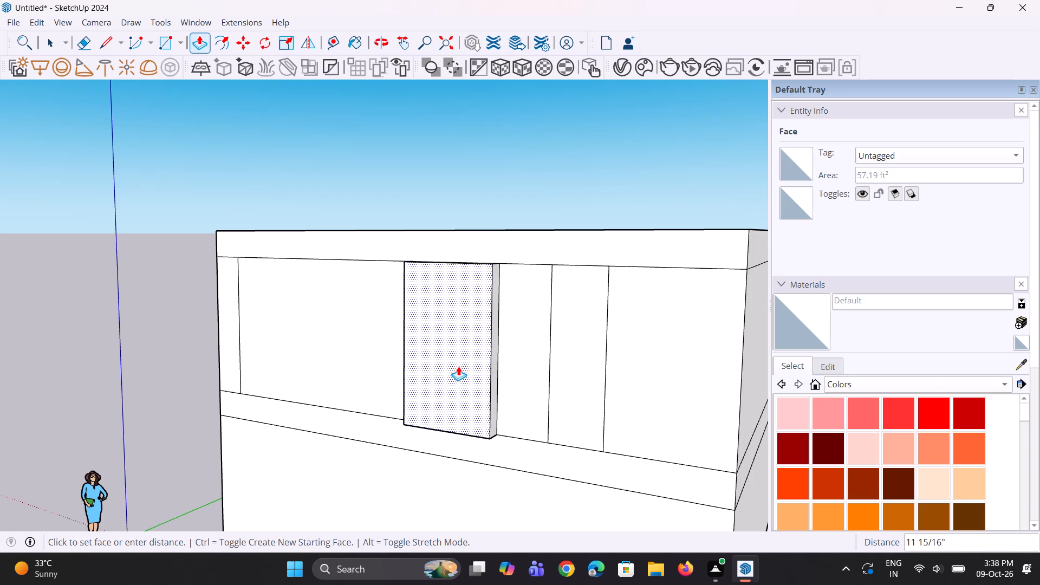
left_click(458, 368)
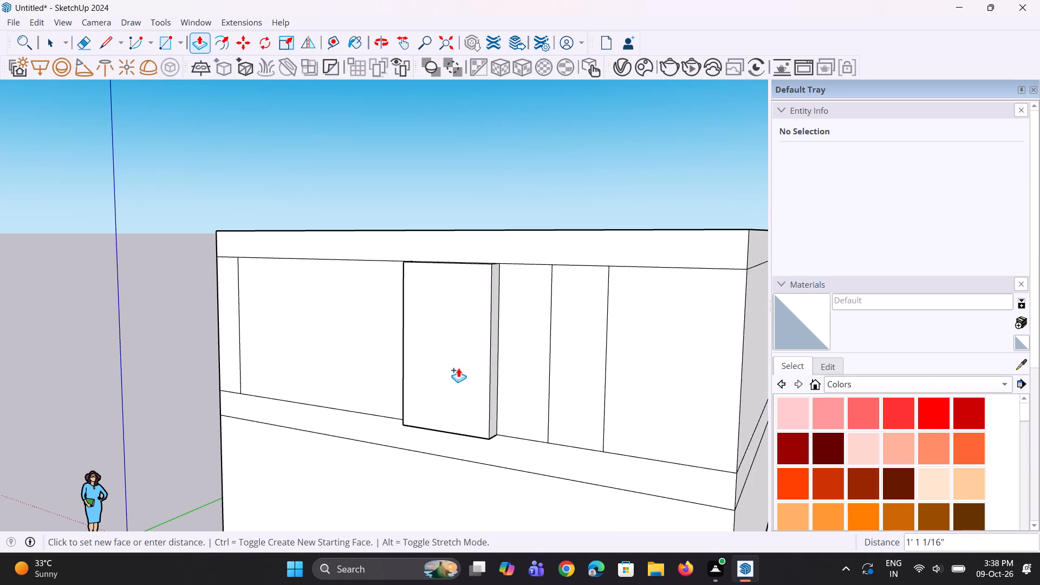
Push/Pull the roughly 3' wide bay between the two rightmost vertical lines outward 1' 1 1/16", level with the projecting middle bay.
middle_click_drag(497, 408, 560, 393)
scroll(554, 385, "down", 2)
left_click(573, 379)
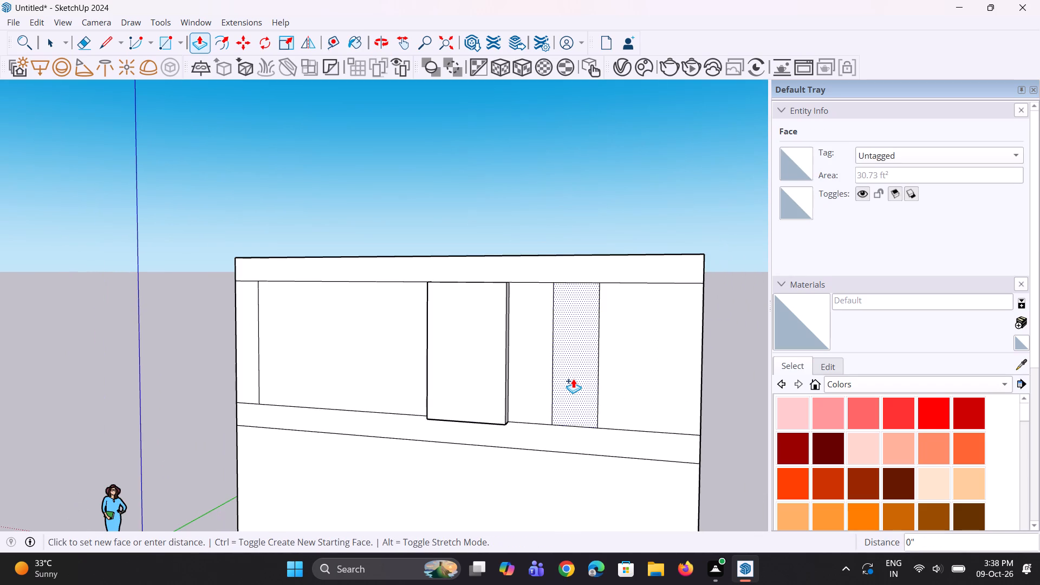
left_click(497, 361)
Examine the front facade with its two projecting upper-storey bays from straight ahead and from the building's corner.
middle_click_drag(531, 369, 555, 373)
scroll(593, 276, "up", 2)
middle_click_drag(583, 292, 583, 281)
scroll(562, 288, "down", 3)
middle_click_drag(577, 316, 580, 303)
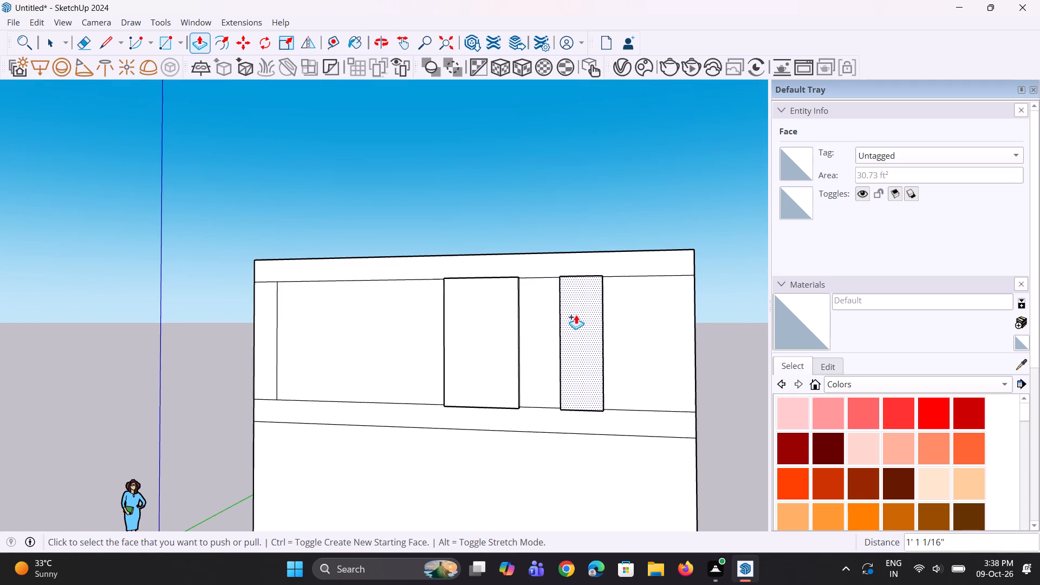
scroll(560, 339, "down", 7)
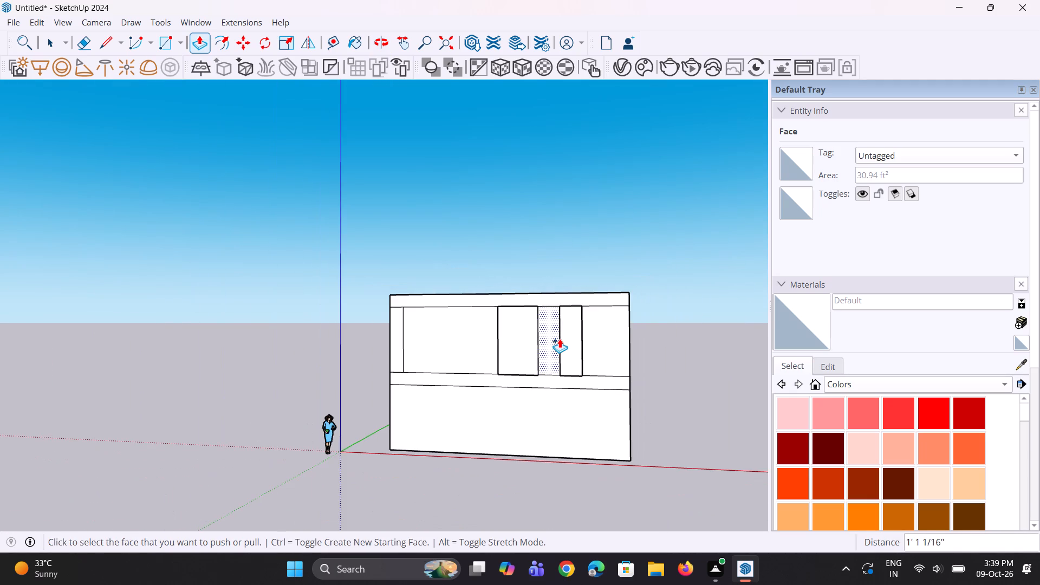
scroll(560, 339, "down", 2)
middle_click_drag(594, 347, 598, 329)
key("space")
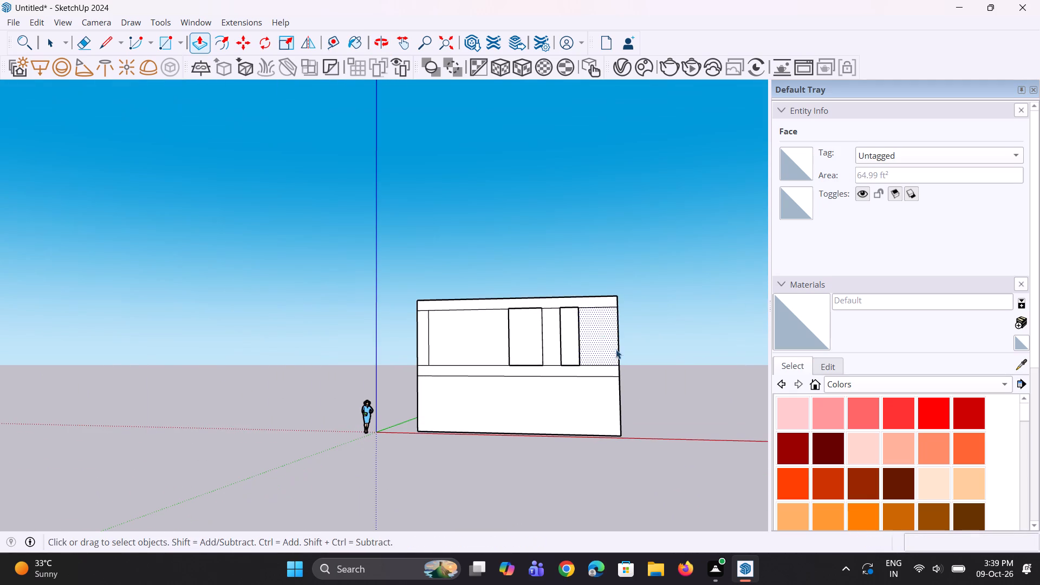
key("space")
middle_click_drag(561, 419, 578, 419)
scroll(638, 302, "up", 2)
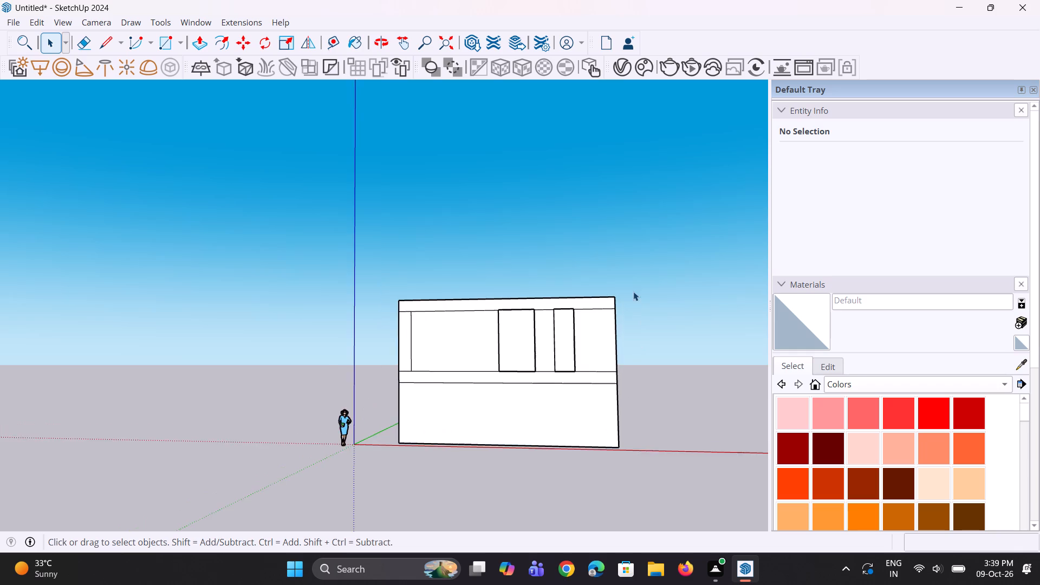
scroll(565, 324, "up", 2)
middle_click_drag(565, 322, 569, 362)
scroll(571, 363, "down", 3)
middle_click_drag(583, 365, 593, 340)
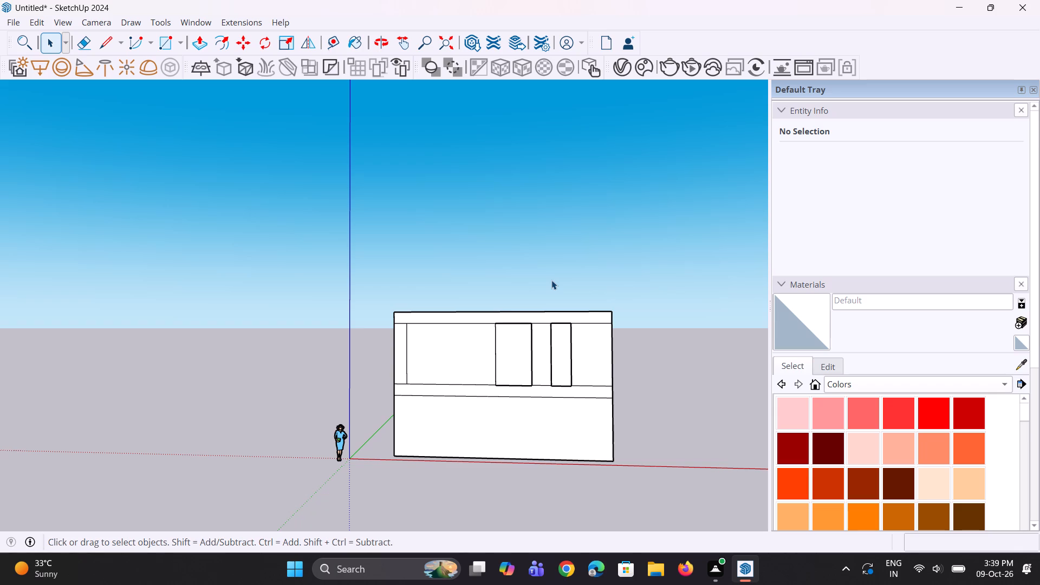
scroll(567, 311, "down", 3)
middle_click_drag(575, 361, 549, 364)
scroll(573, 367, "up", 1)
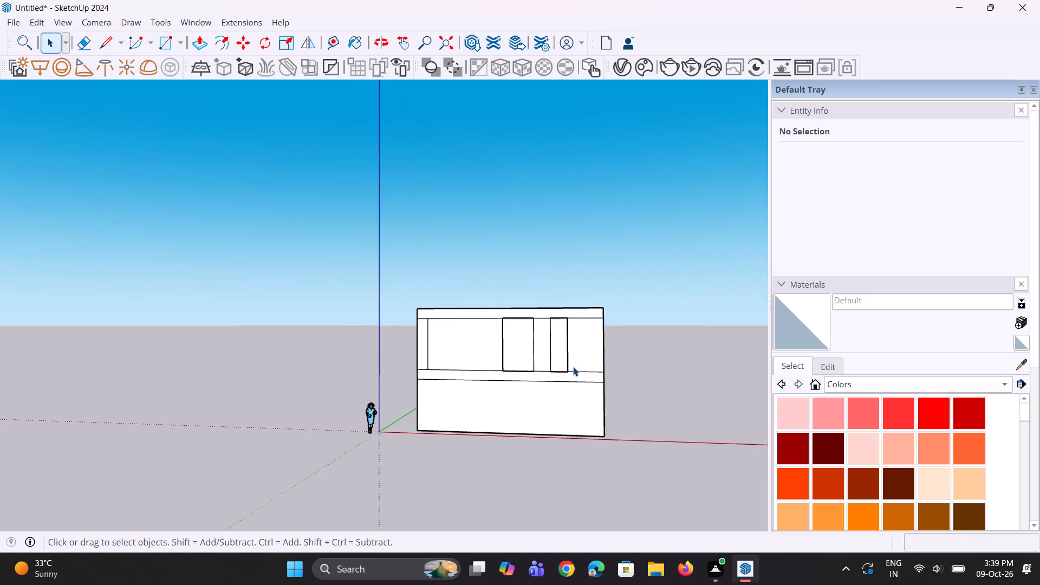
scroll(573, 367, "up", 1)
middle_click(584, 366)
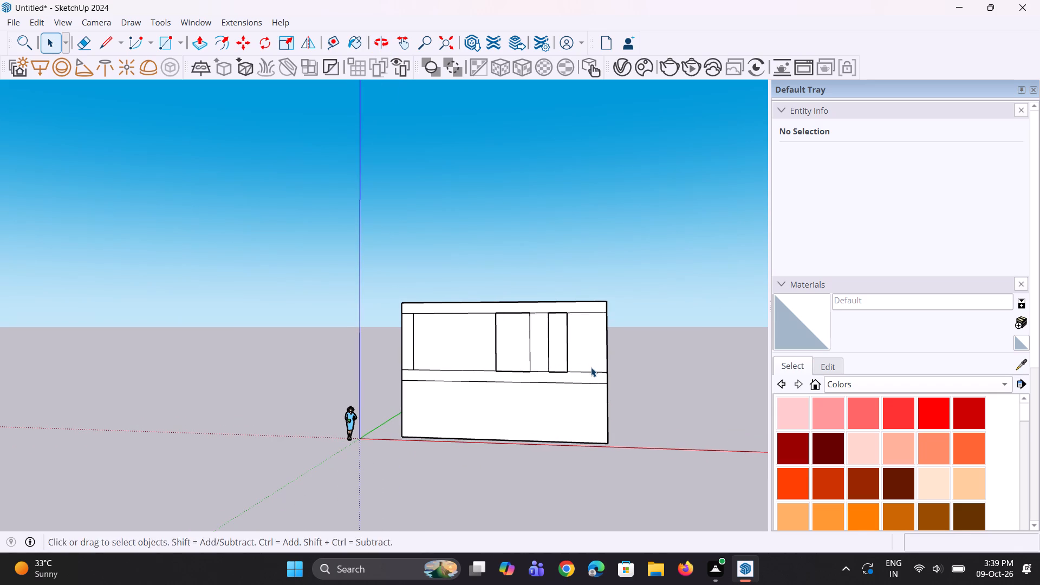
middle_click(591, 372)
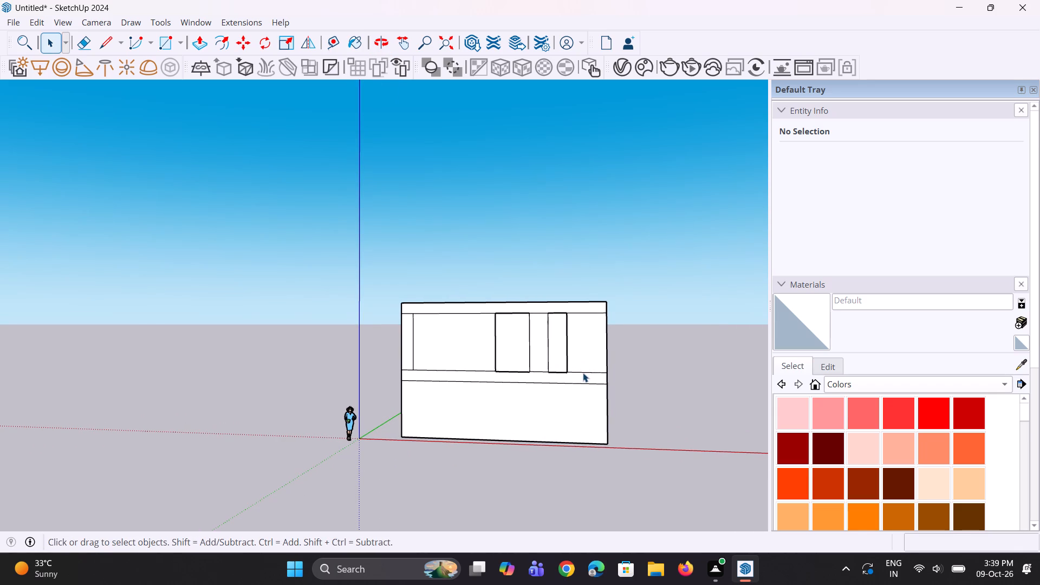
middle_click_drag(617, 374, 571, 375)
scroll(532, 382, "up", 4)
middle_click_drag(530, 382, 506, 376)
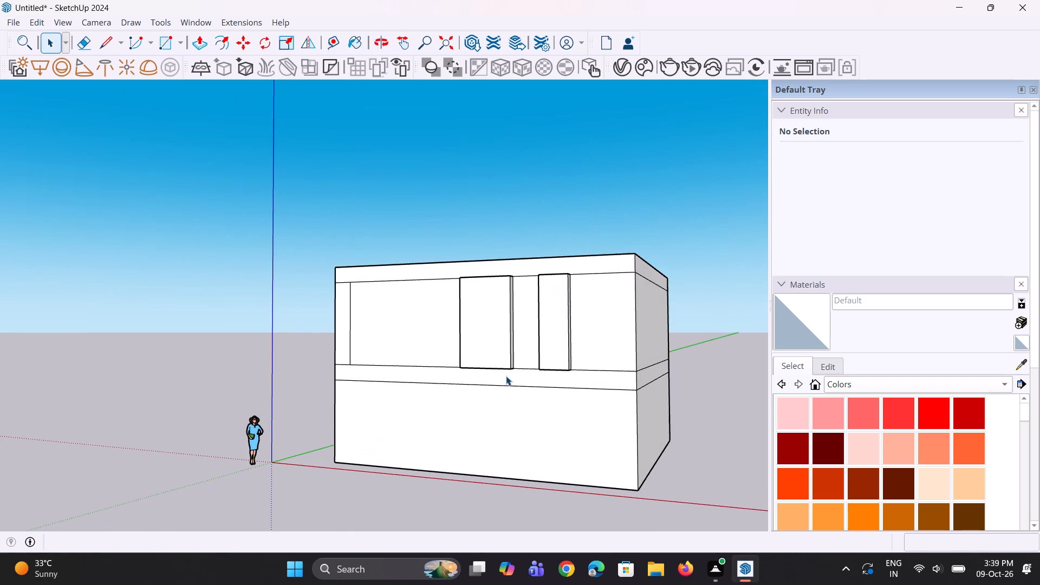
scroll(506, 376, "up", 2)
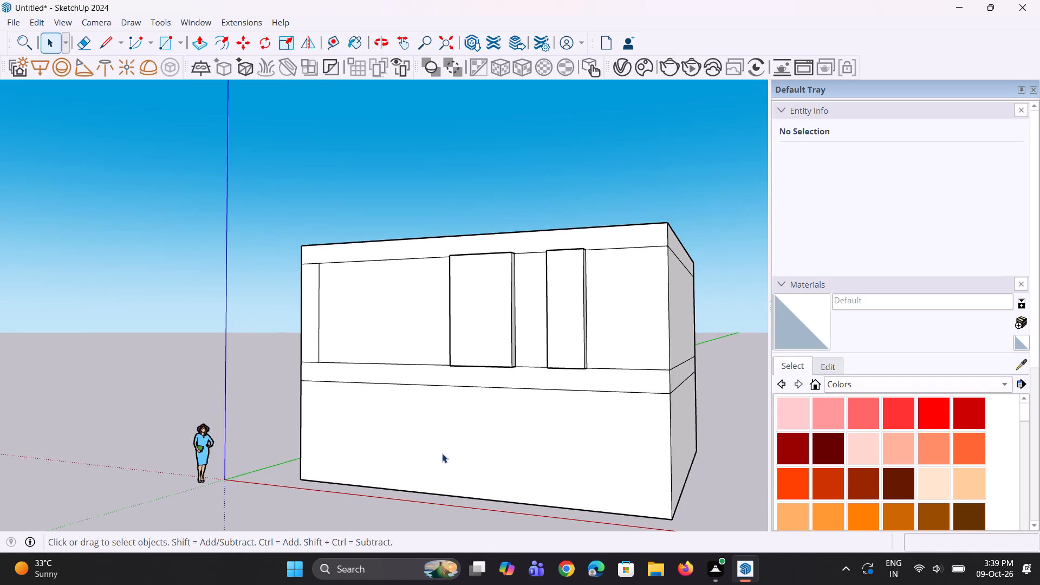
scroll(476, 435, "down", 6)
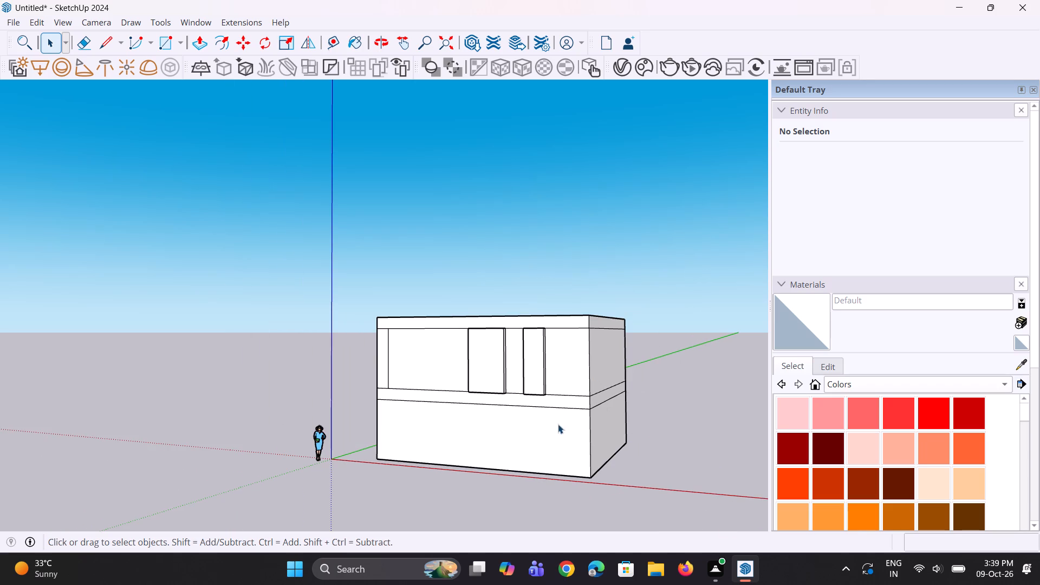
scroll(460, 415, "up", 2)
middle_click_drag(490, 402, 372, 406)
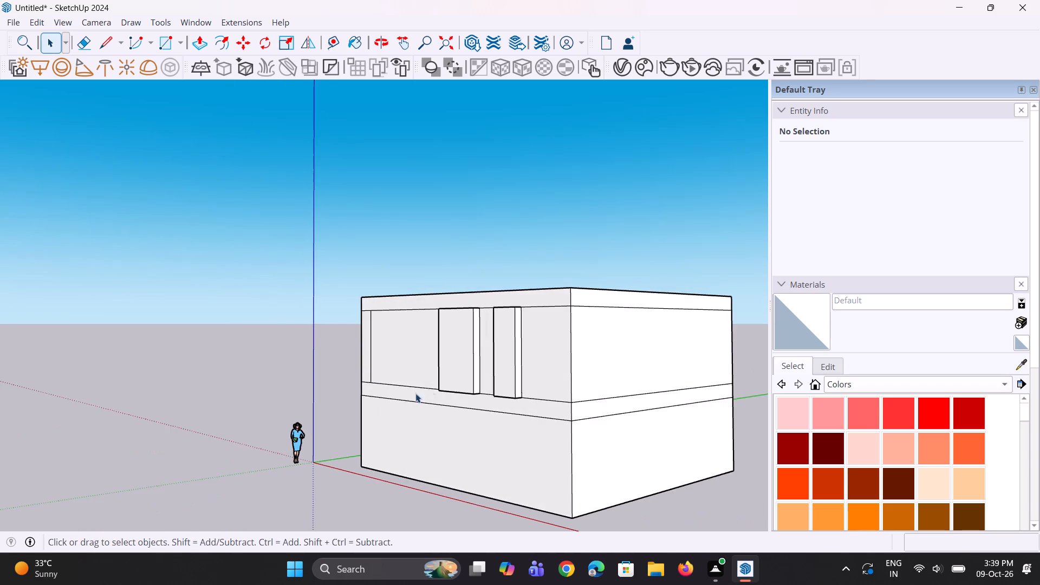
scroll(433, 362, "up", 3)
middle_click_drag(439, 361, 447, 368)
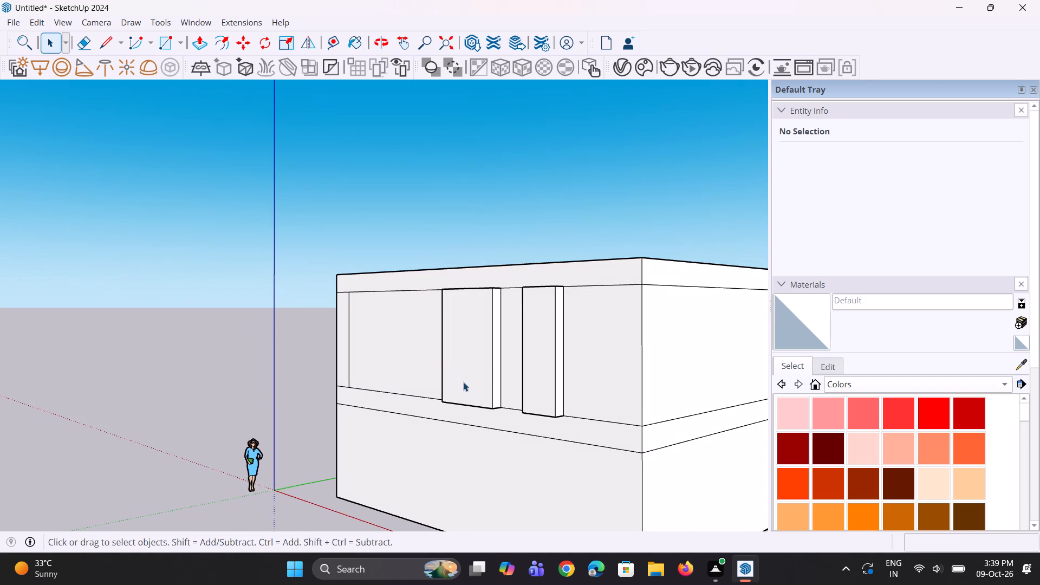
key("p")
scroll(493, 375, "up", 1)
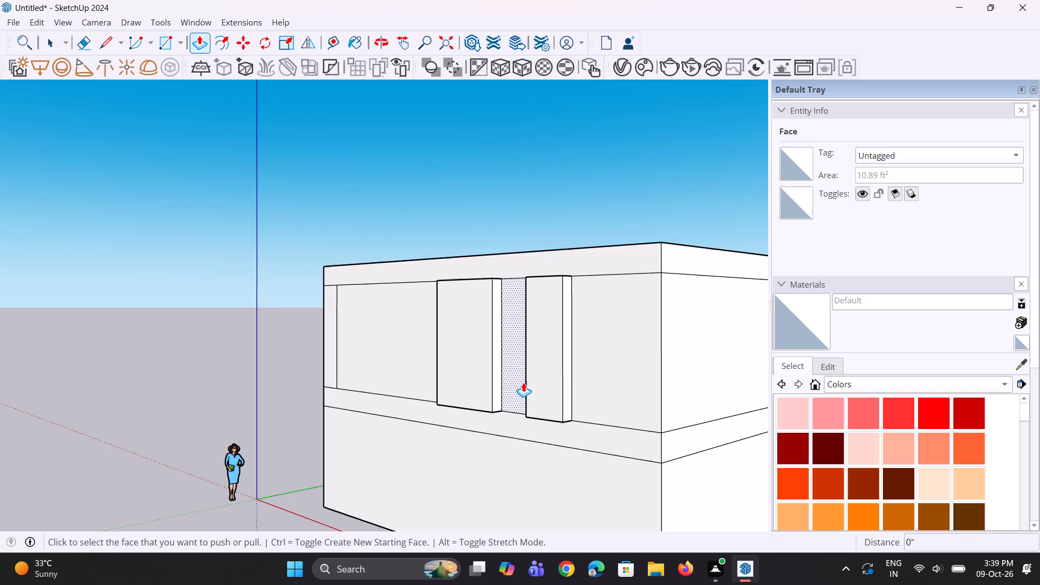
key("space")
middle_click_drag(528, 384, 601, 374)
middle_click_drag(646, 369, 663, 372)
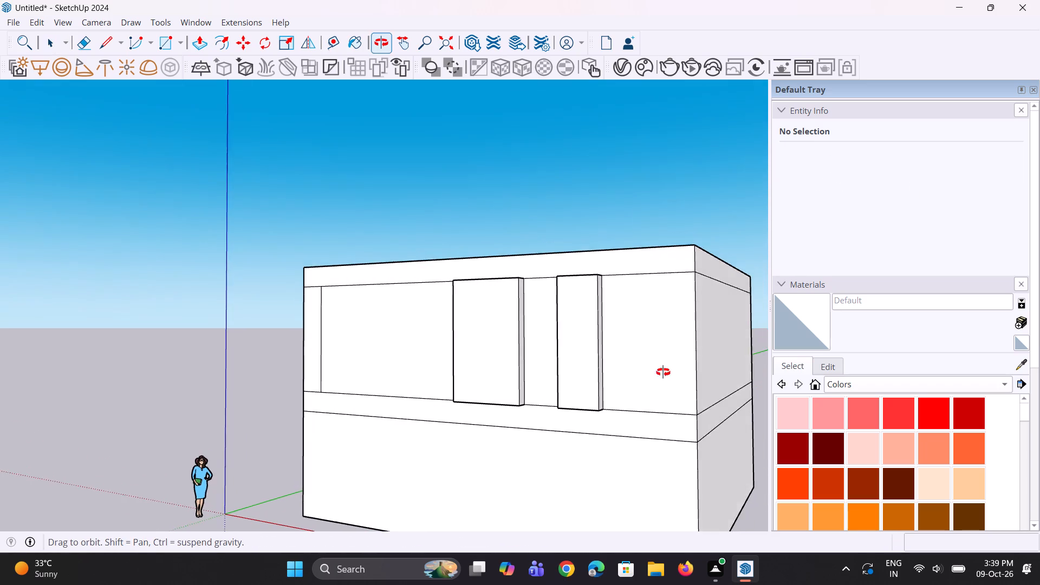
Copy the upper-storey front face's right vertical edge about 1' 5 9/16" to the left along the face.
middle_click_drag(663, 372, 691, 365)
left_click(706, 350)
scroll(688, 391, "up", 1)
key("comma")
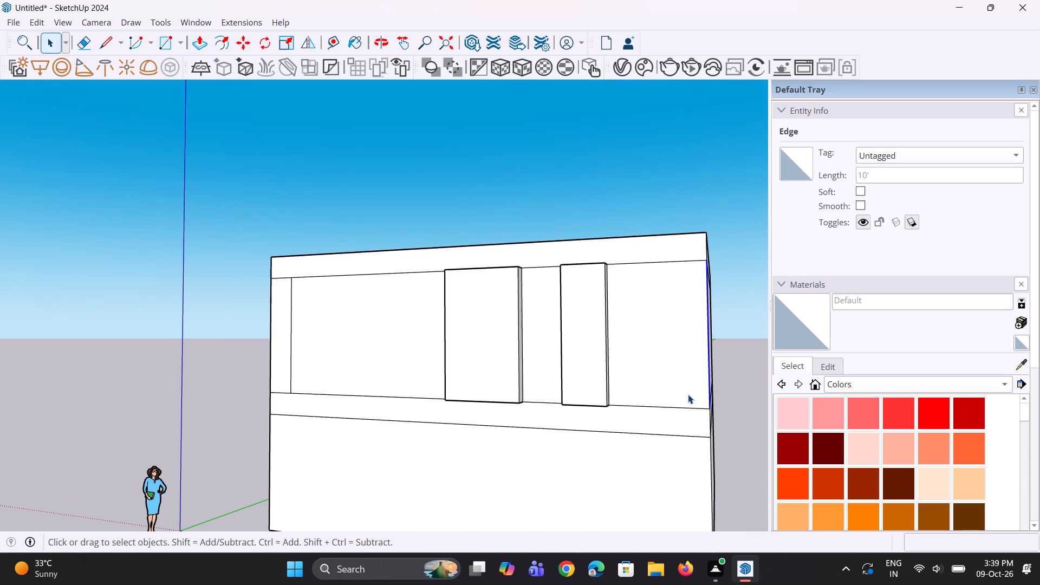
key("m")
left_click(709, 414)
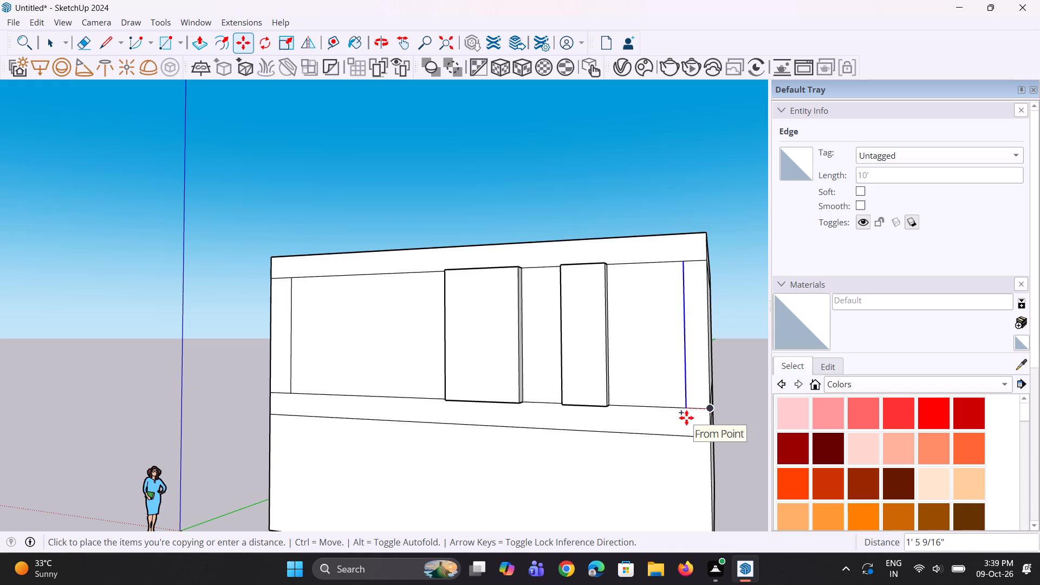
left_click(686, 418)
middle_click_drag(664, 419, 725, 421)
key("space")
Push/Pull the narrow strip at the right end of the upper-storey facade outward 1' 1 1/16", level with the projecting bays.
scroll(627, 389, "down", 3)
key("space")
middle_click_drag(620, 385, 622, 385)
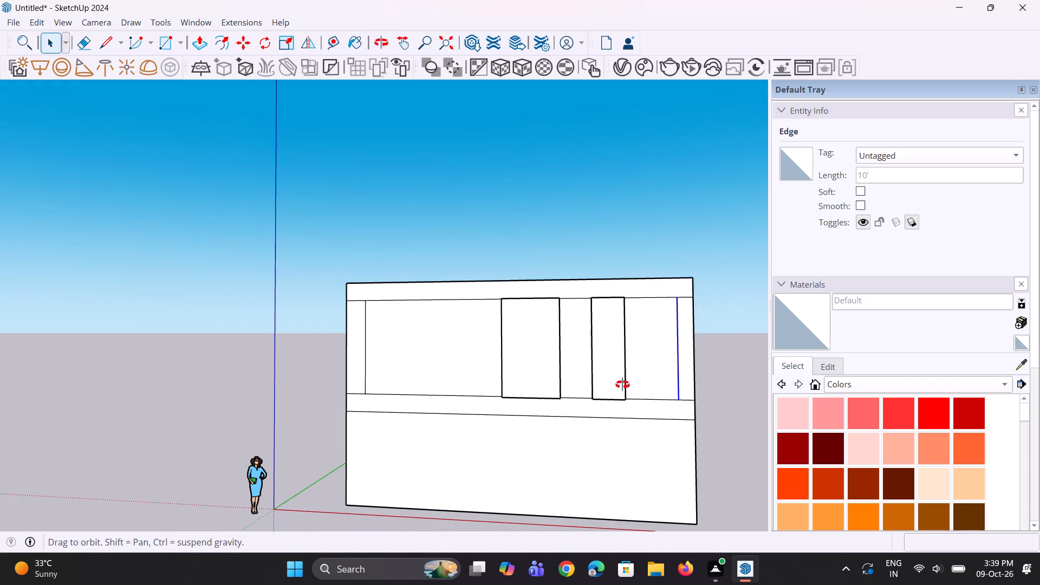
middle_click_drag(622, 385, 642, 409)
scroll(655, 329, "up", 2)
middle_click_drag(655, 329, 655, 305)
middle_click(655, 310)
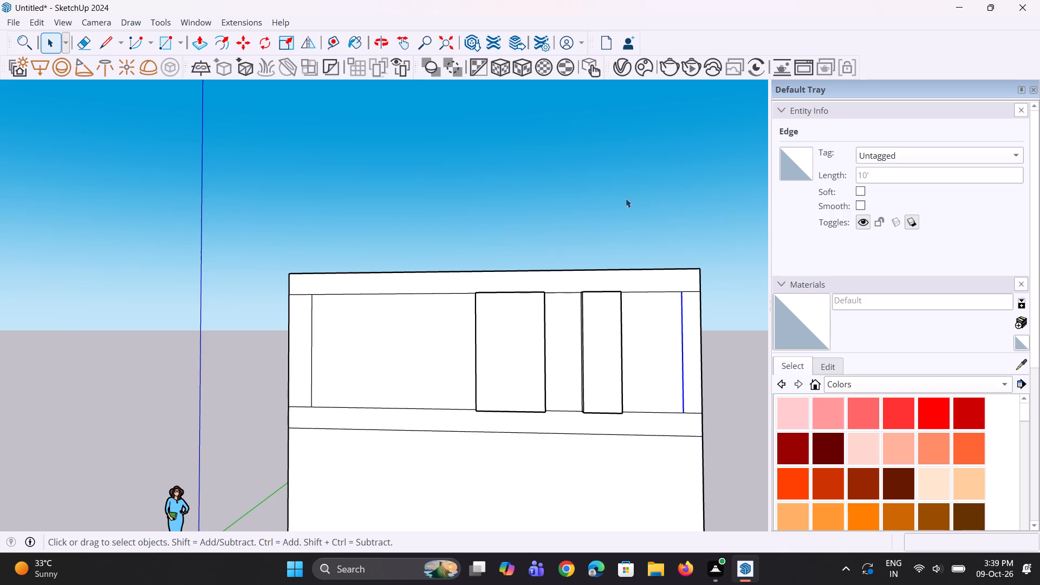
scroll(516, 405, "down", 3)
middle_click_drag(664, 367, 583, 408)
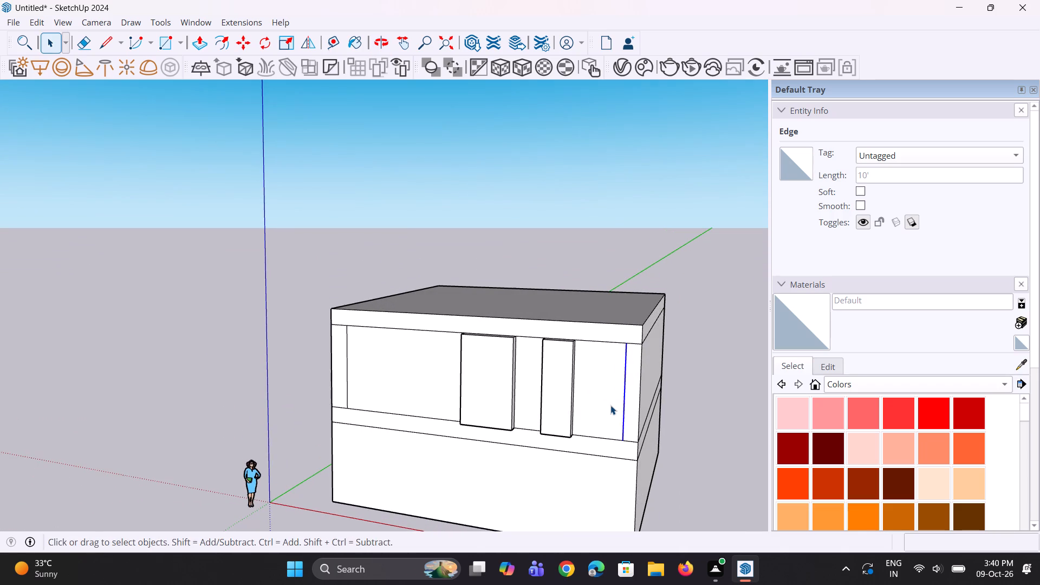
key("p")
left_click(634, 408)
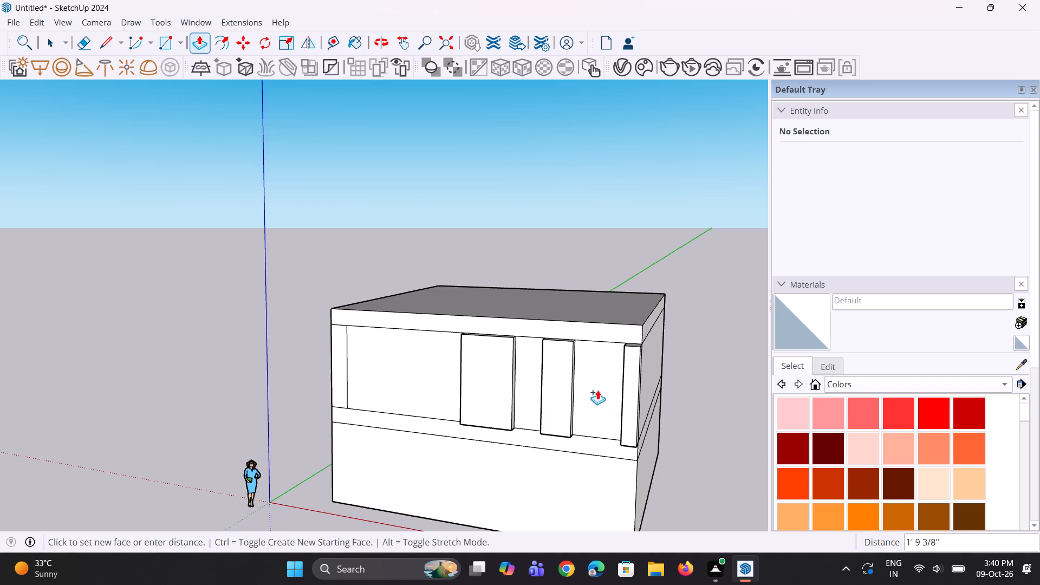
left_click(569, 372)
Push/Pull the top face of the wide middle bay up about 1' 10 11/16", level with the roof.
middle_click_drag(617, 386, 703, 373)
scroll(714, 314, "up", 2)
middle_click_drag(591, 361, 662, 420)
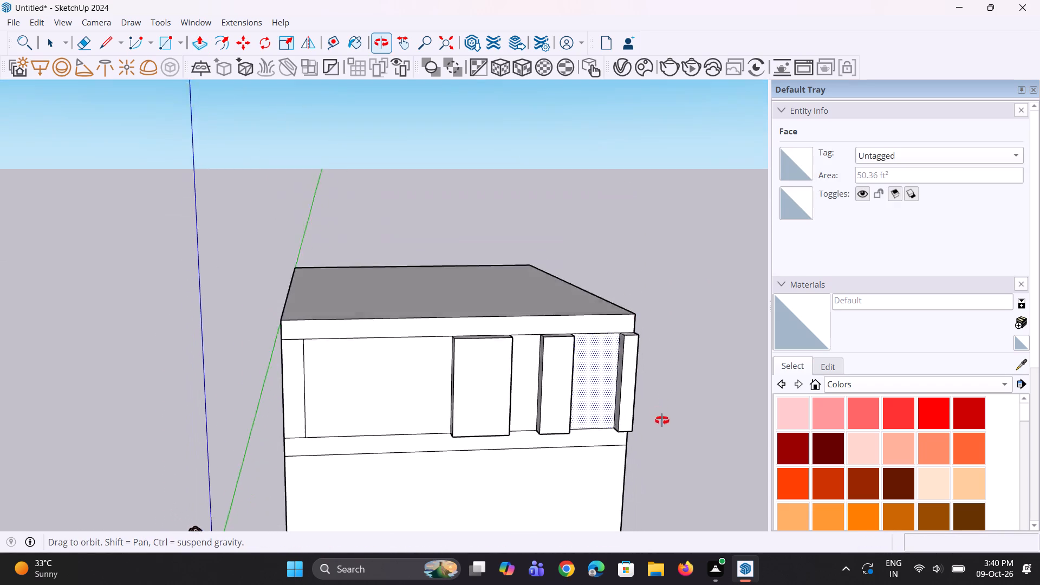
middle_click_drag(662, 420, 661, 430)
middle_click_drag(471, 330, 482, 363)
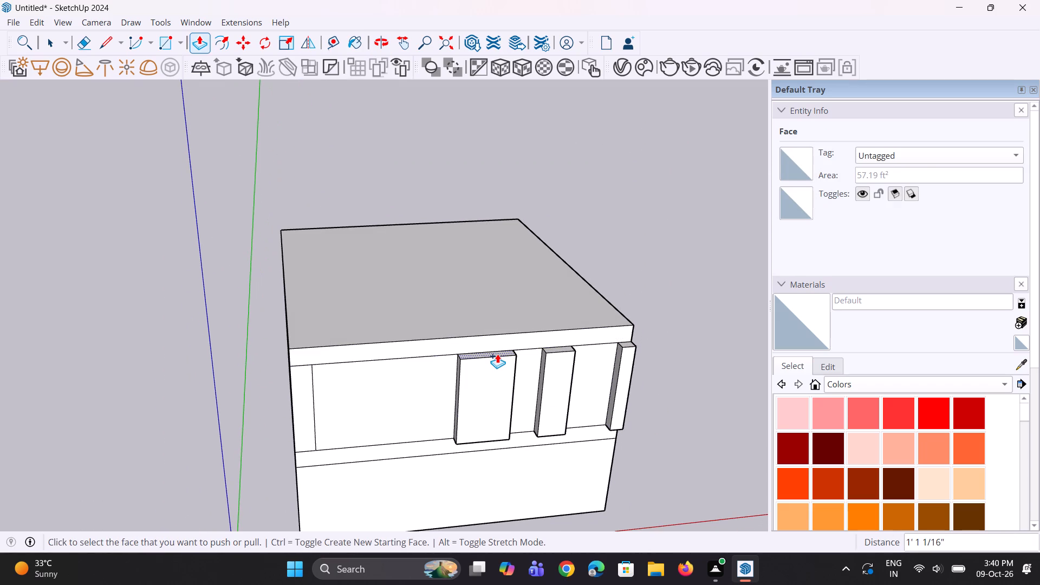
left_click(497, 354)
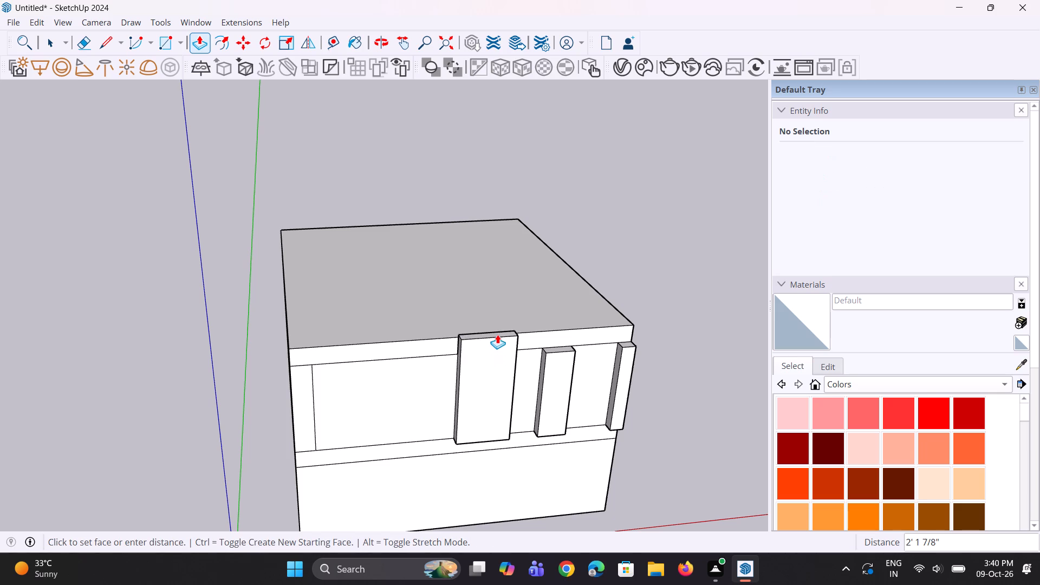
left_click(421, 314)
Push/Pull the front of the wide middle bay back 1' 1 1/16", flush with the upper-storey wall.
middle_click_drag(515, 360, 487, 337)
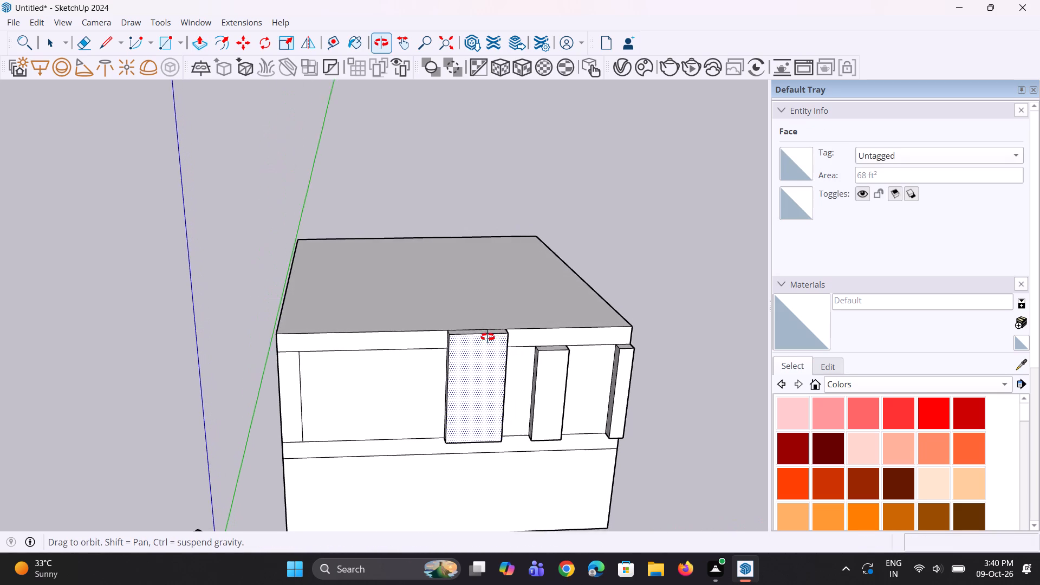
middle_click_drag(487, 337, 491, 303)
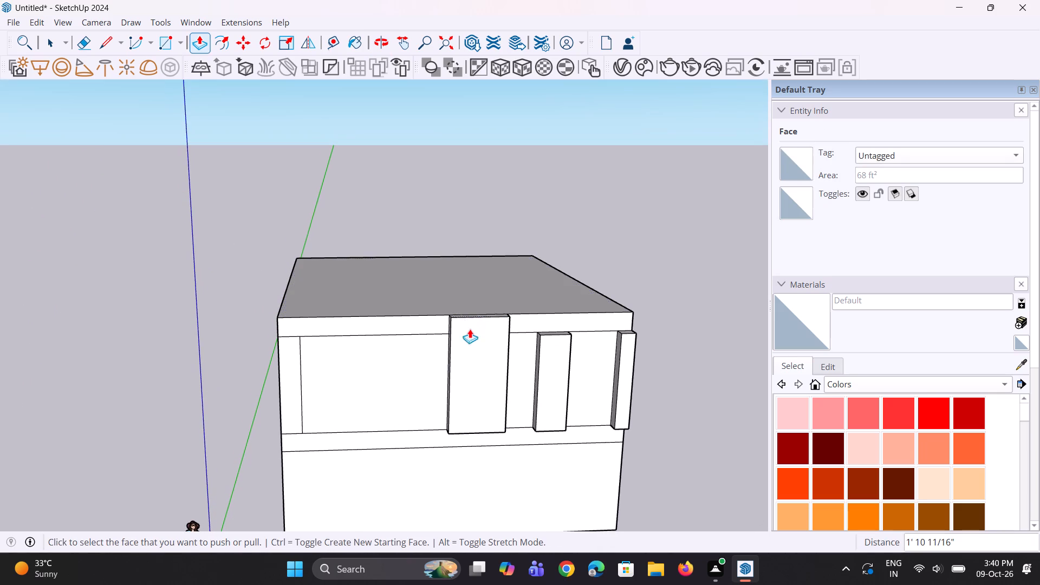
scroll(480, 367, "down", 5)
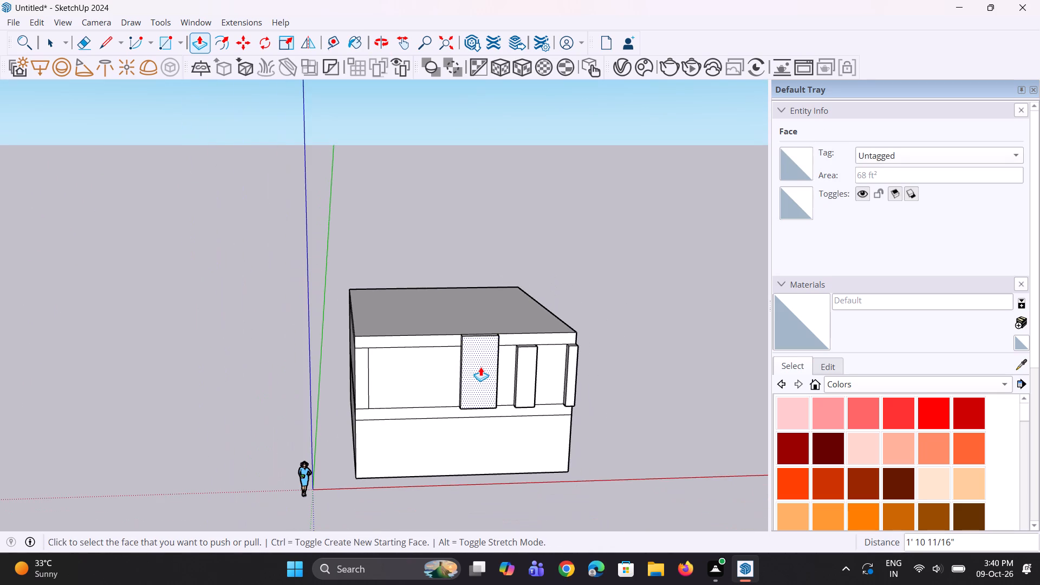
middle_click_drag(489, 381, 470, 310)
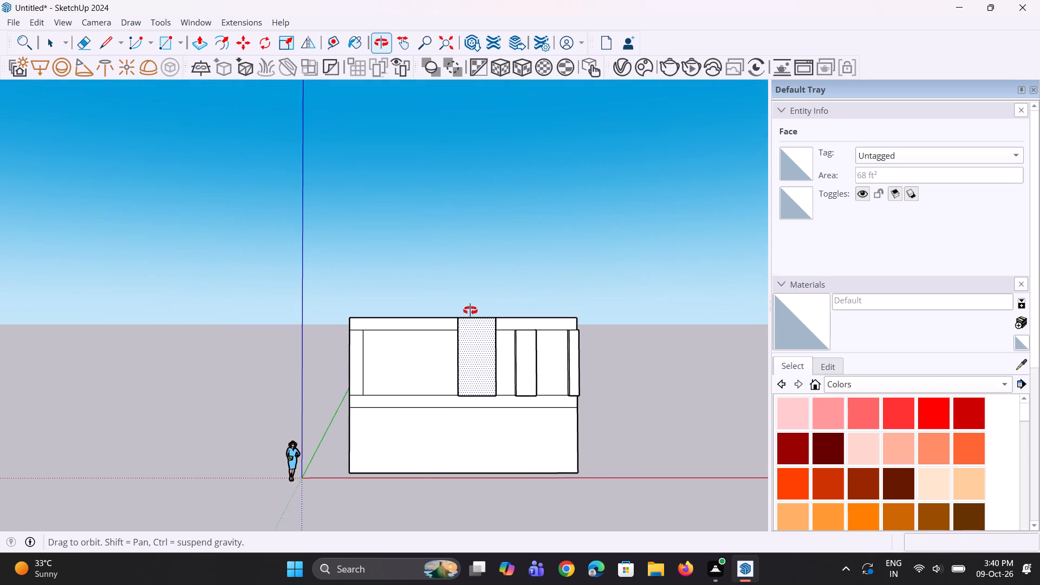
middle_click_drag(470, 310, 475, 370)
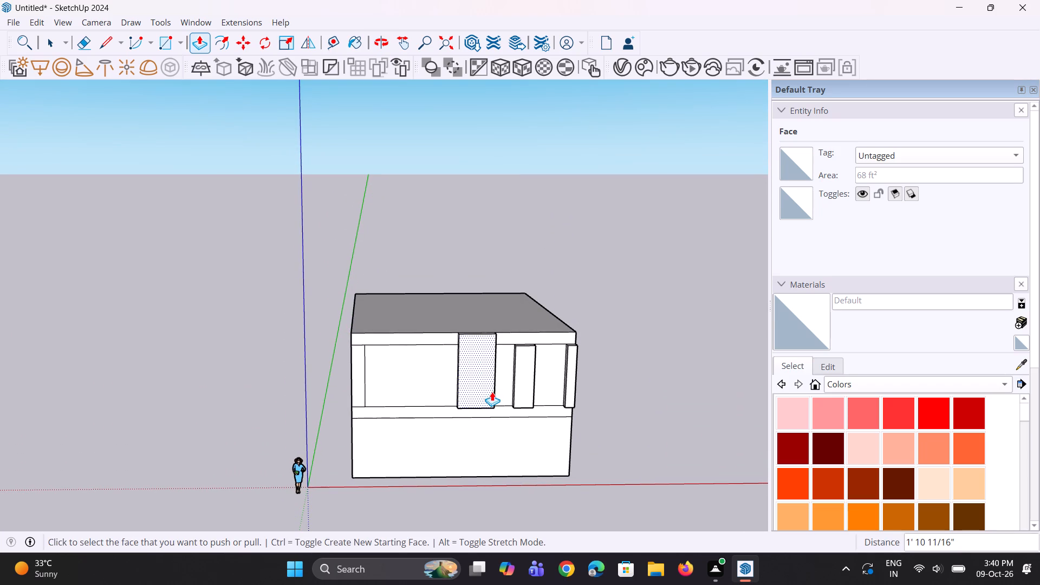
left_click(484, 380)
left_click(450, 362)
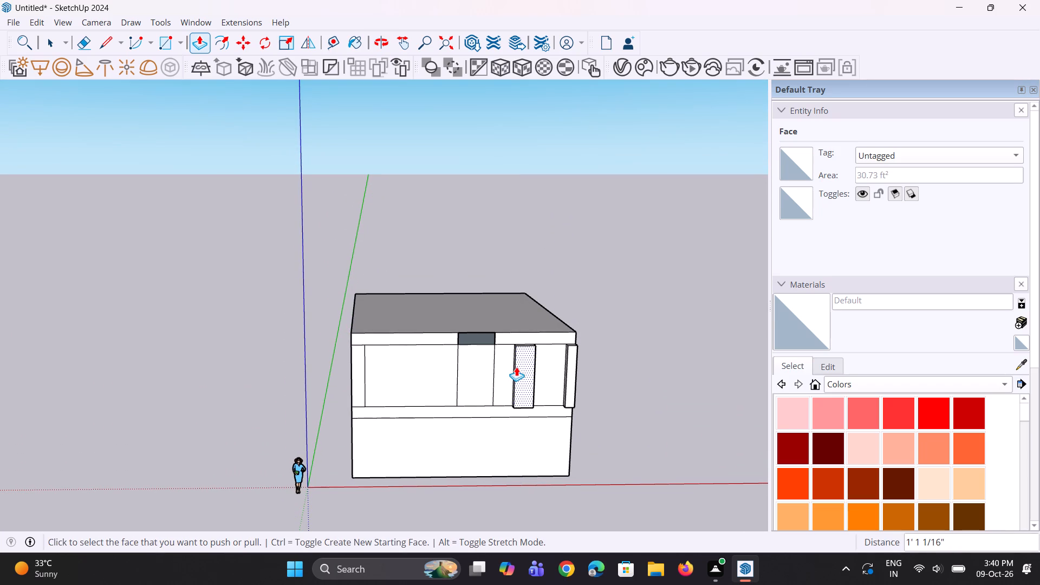
Undo the projecting bays and copied vertical lines on the upper-storey front face, back to the single line near its left end.
key("ctrl+z")
key("ctrl+z")
key("ctrl+z")
key("ctrl+z")
key("ctrl+z")
key("ctrl+z")
key("ctrl+z")
key("ctrl+z")
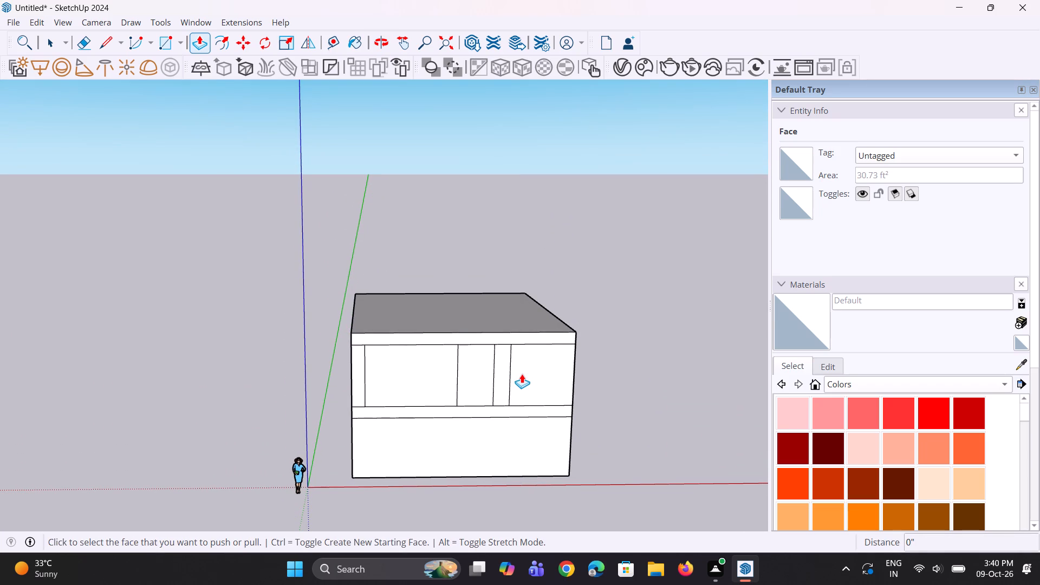
key("ctrl+z")
key("ctrl+z")
key("ctrl+z")
key("ctrl+z")
key("ctrl+z")
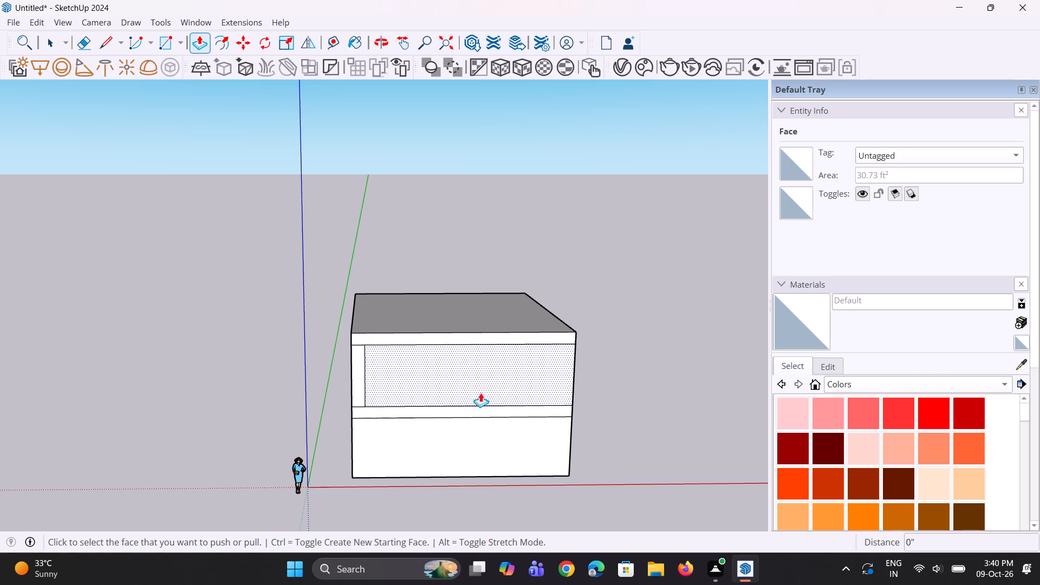
Copy the vertical line near the left end of the upper-storey front face about 13' 11 1/8" to the right.
middle_click_drag(480, 393, 463, 371)
key("space")
key("space")
middle_click_drag(467, 349, 464, 334)
scroll(466, 294, "up", 1)
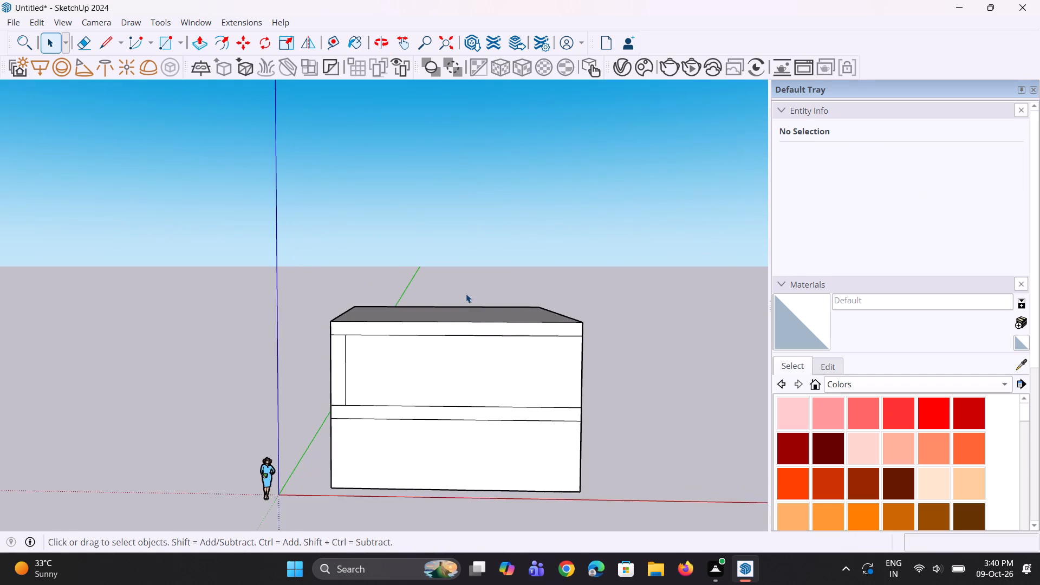
scroll(466, 294, "up", 3)
middle_click_drag(476, 339, 489, 335)
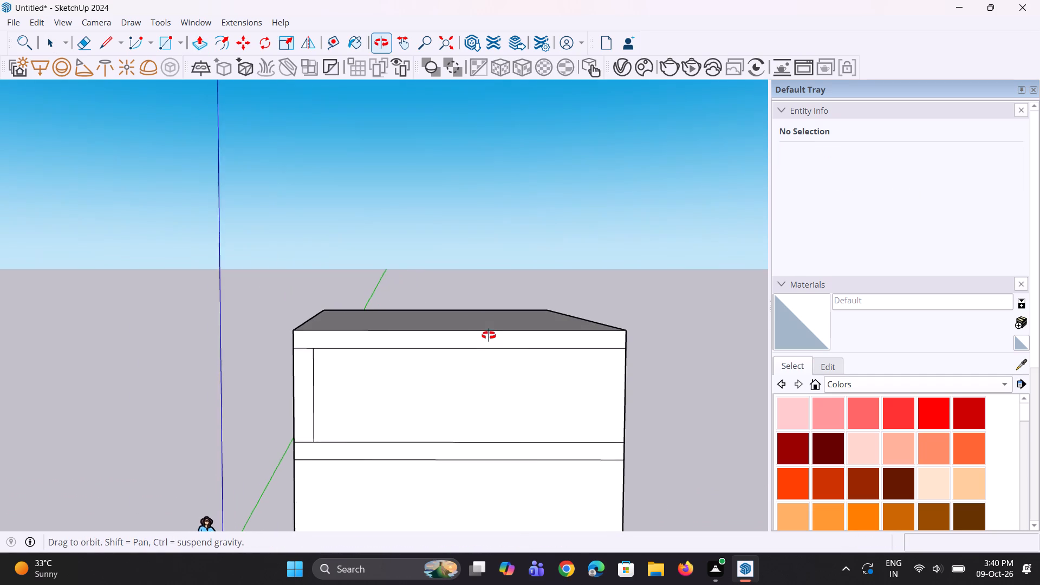
middle_click_drag(489, 335, 488, 335)
left_click(490, 368)
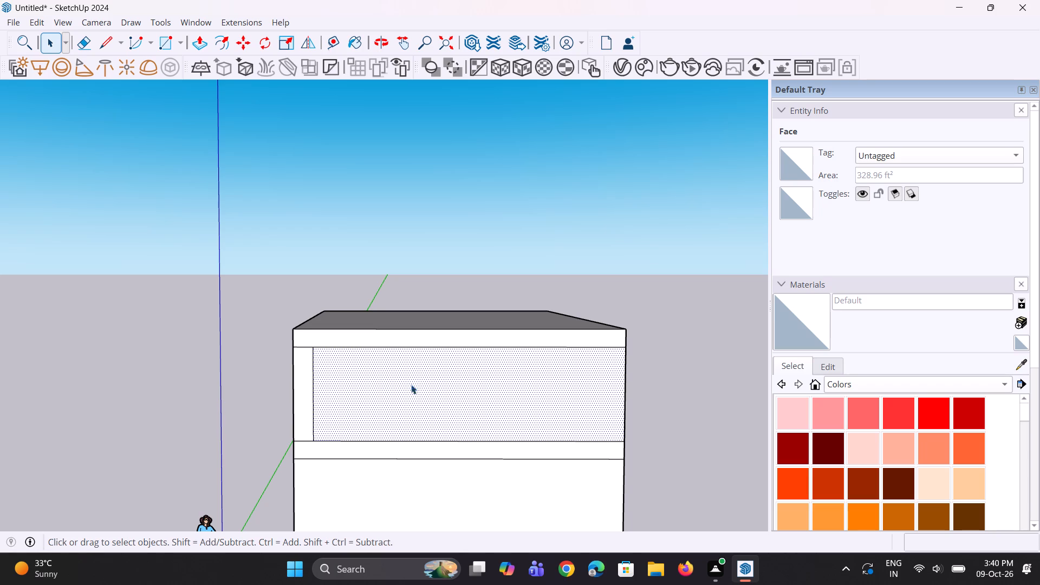
left_click(314, 410)
scroll(349, 456, "up", 2)
key("m")
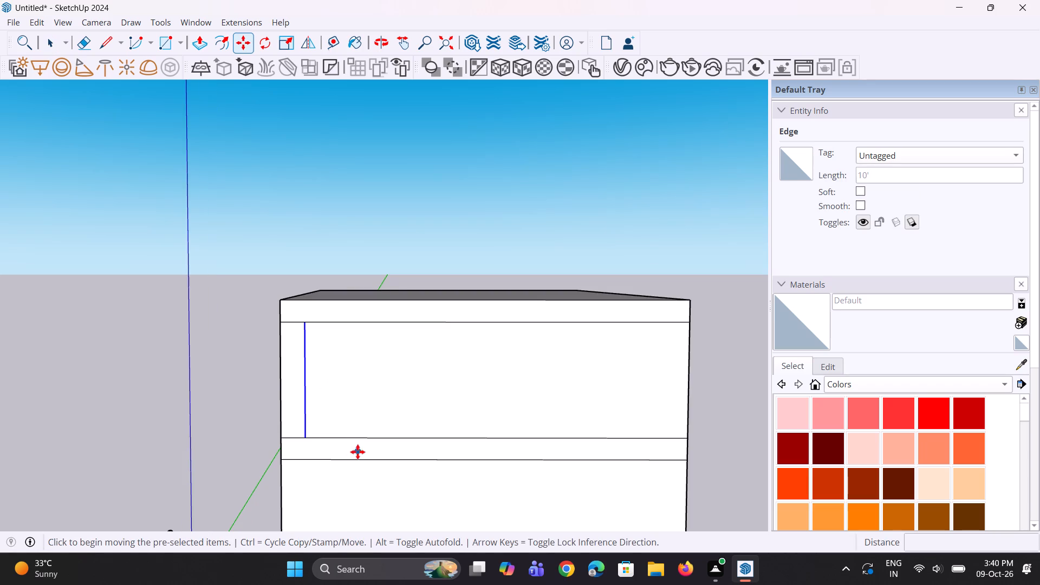
left_click(304, 439)
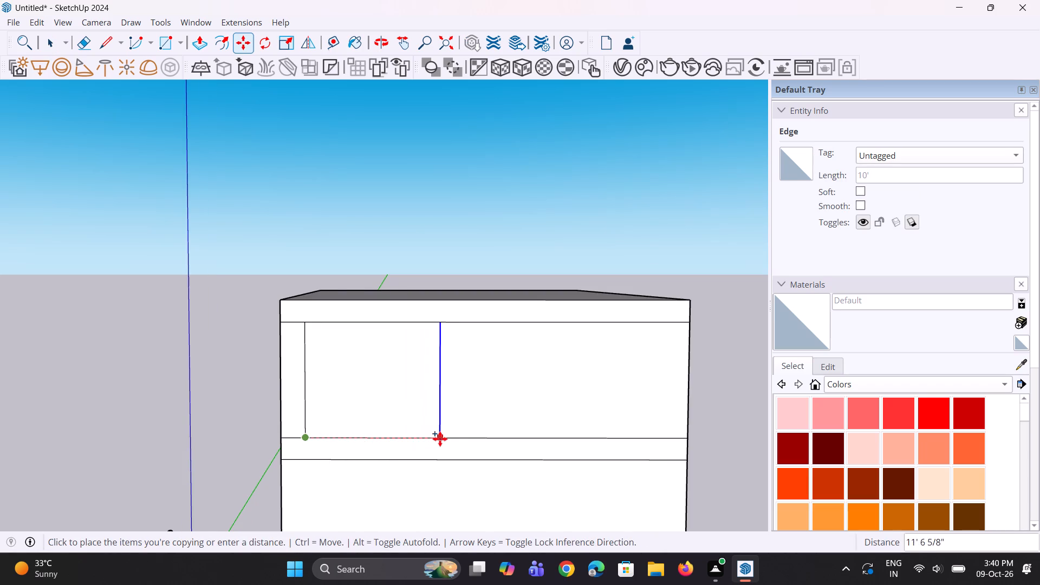
left_click(467, 438)
Copy the new vertical line about 5' 1 9/16" further right along the upper-storey front face.
key("m")
left_click(467, 438)
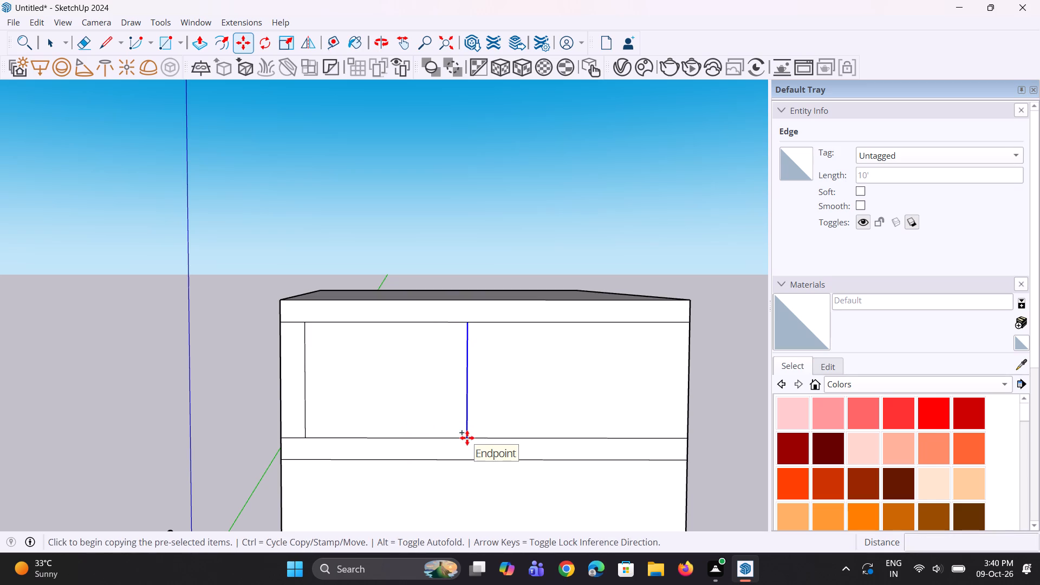
left_click(526, 438)
Copy the rightmost vertical line about 3' 11 3/8" further right along the upper-storey front face.
scroll(525, 435, "down", 2)
key("m")
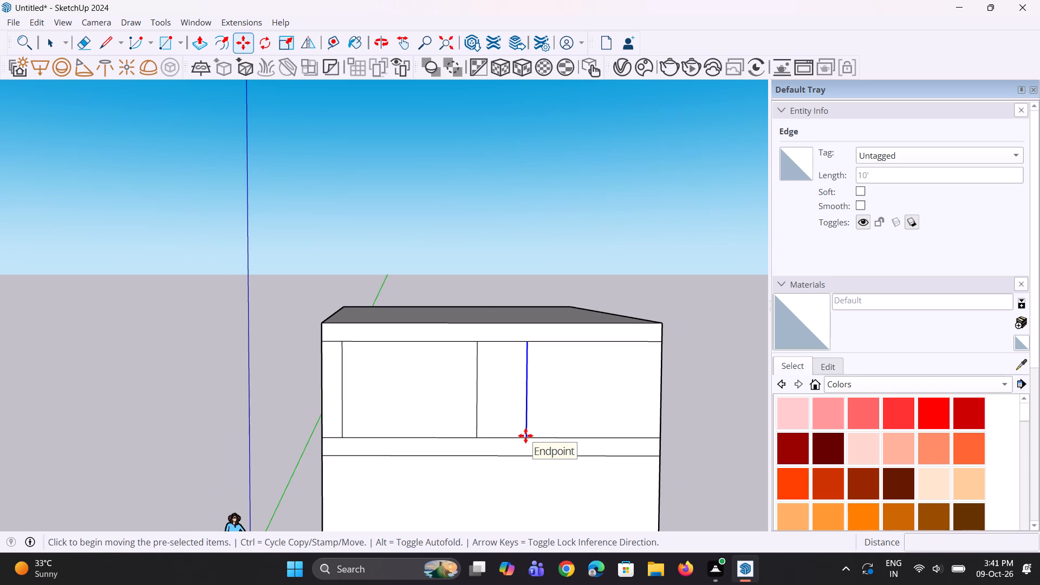
left_click(525, 435)
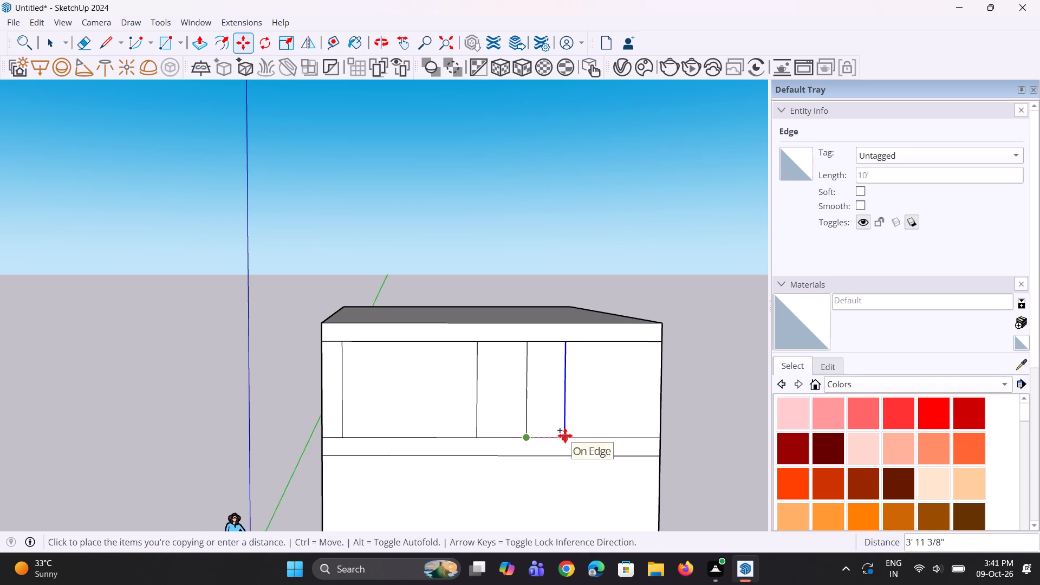
left_click(565, 435)
Copy the latest vertical line about 3' 6 9/16" to the right to bound a second, narrower bay.
key("m")
left_click(565, 435)
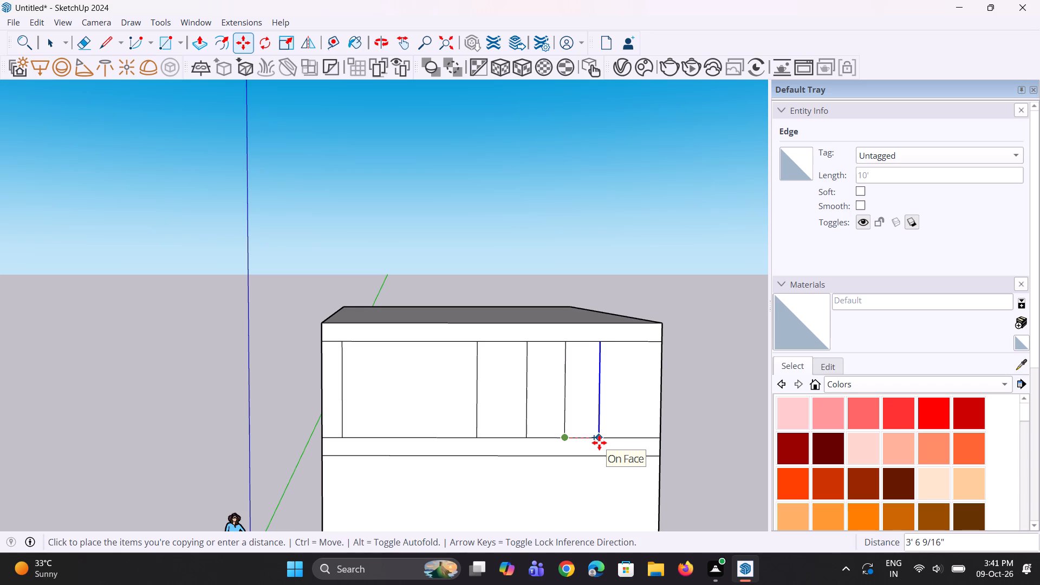
left_click(597, 443)
middle_click_drag(597, 443, 576, 443)
key("space")
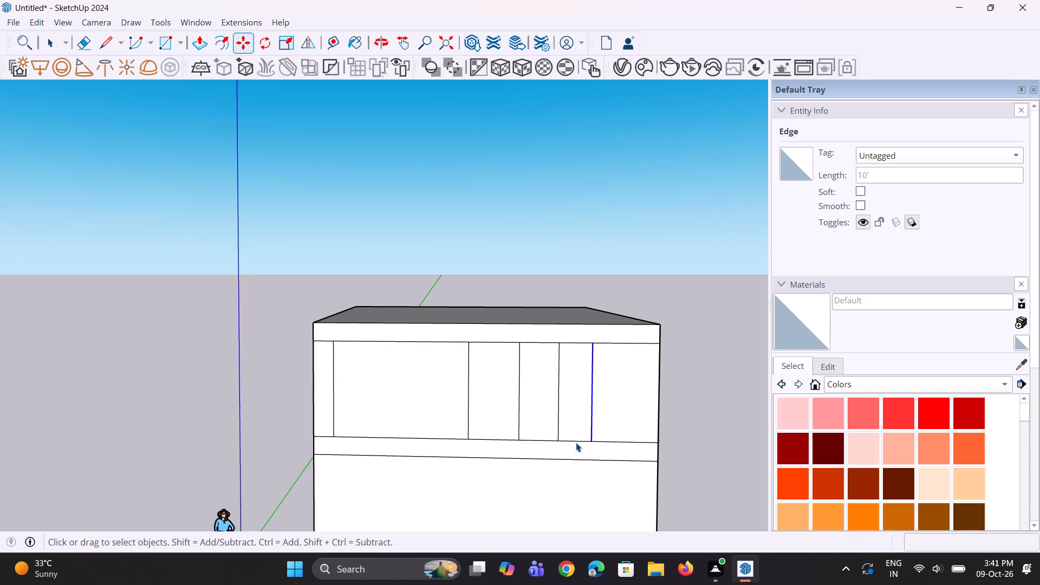
Push/Pull the roughly 5' 1 9/16" wide middle bay of the upper-storey facade outward about 1' 11 15/16".
key("p")
left_click(509, 412)
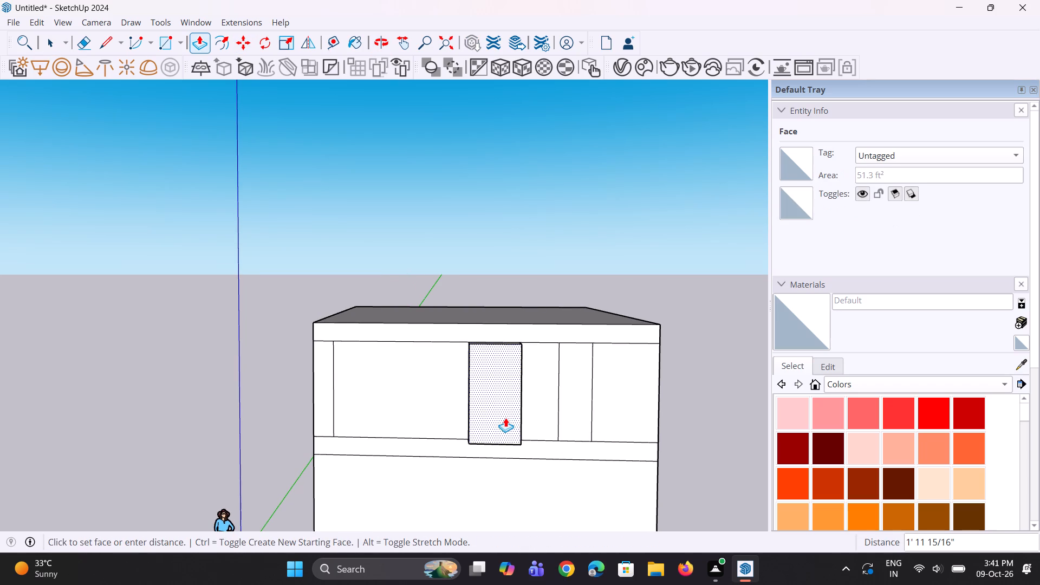
left_click(505, 418)
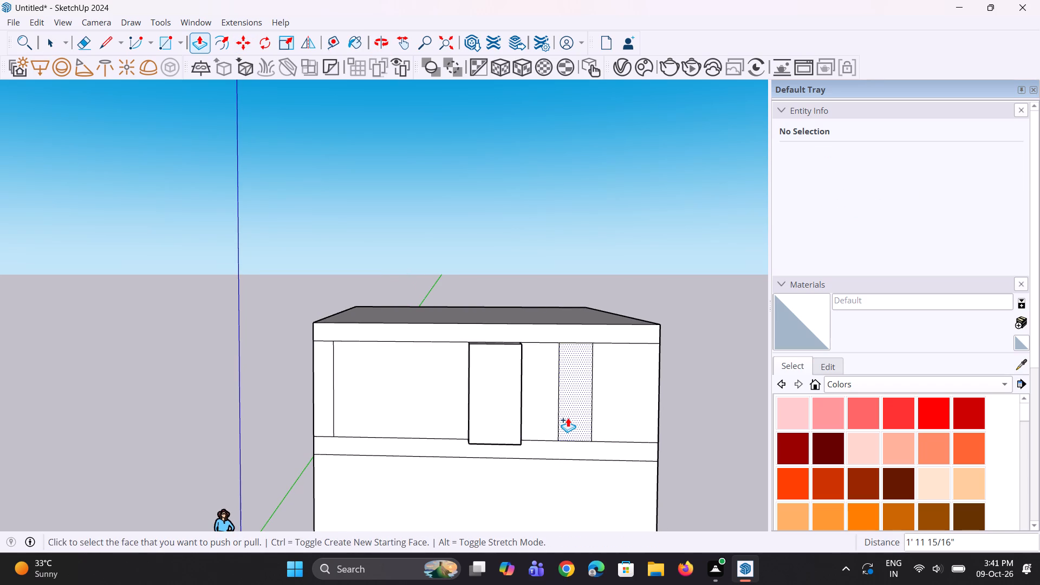
Push/Pull the roughly 3' 6 9/16" wide bay between the two rightmost lines outward by the same 1' 11 15/16".
double_click(568, 418)
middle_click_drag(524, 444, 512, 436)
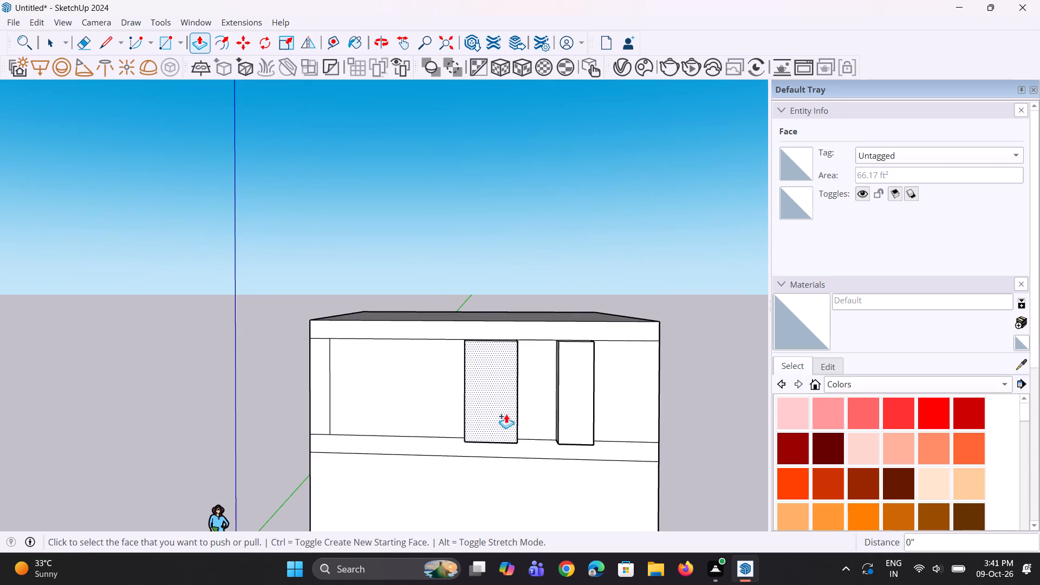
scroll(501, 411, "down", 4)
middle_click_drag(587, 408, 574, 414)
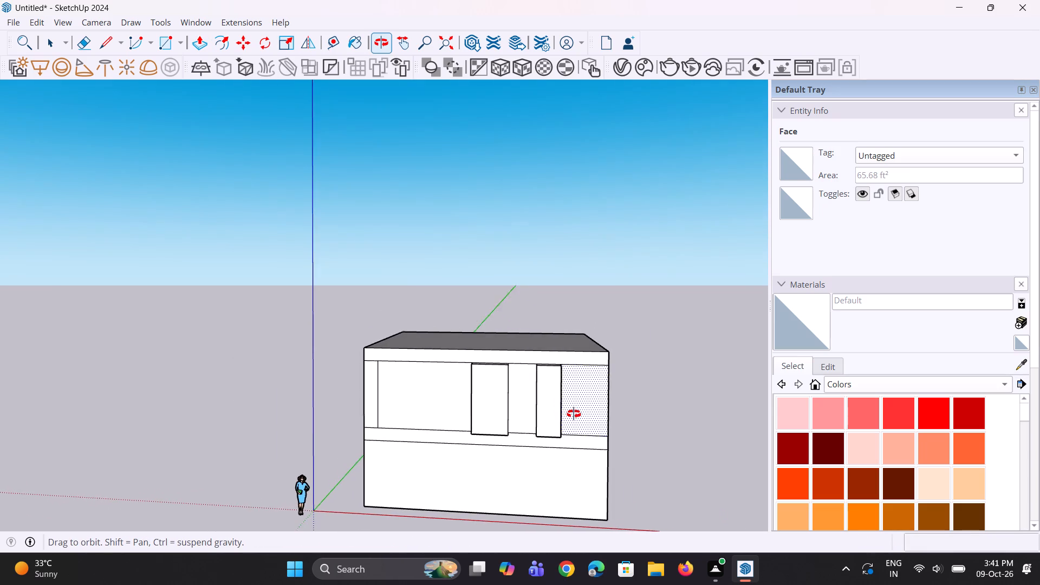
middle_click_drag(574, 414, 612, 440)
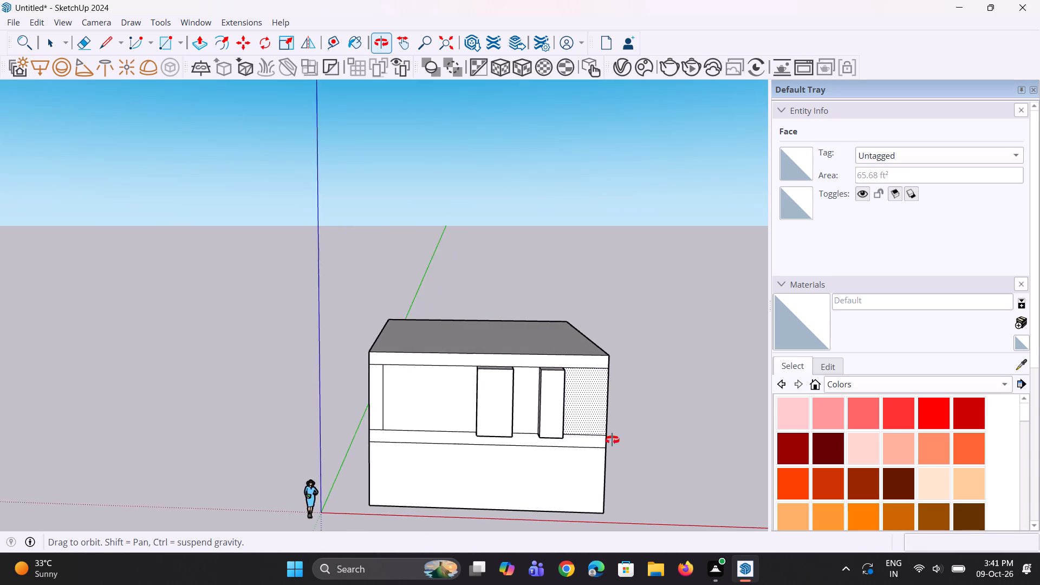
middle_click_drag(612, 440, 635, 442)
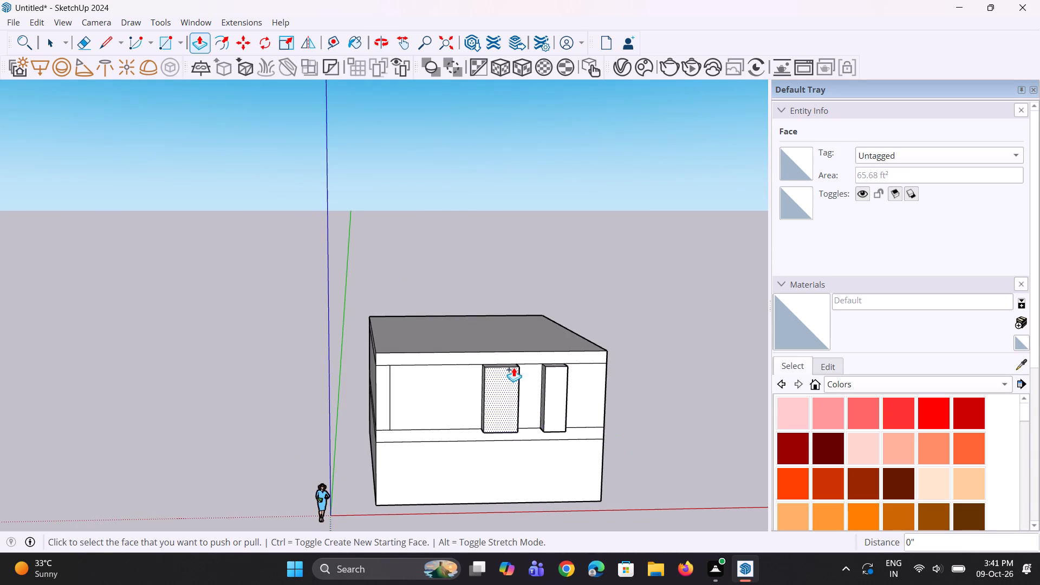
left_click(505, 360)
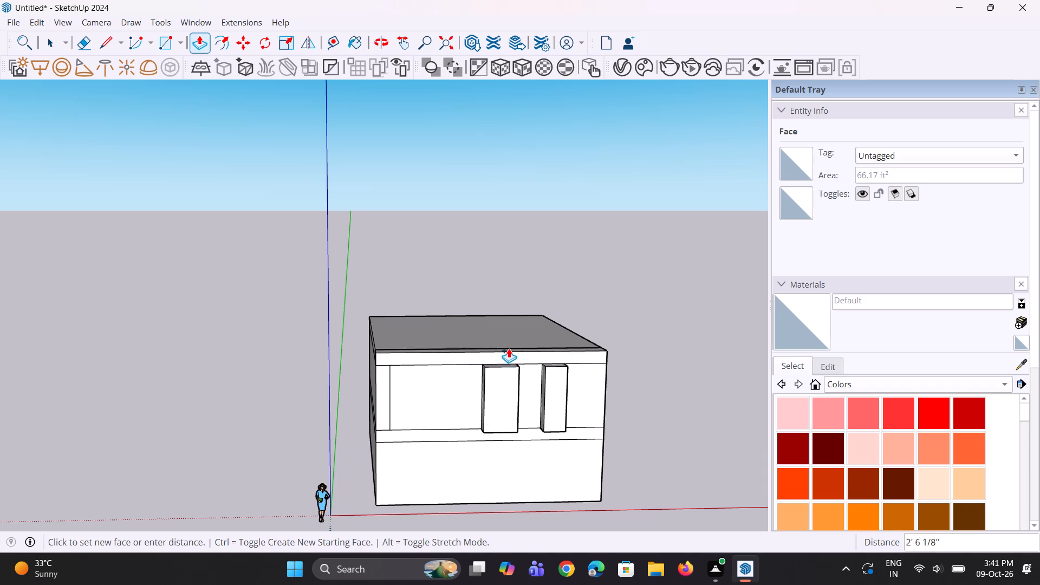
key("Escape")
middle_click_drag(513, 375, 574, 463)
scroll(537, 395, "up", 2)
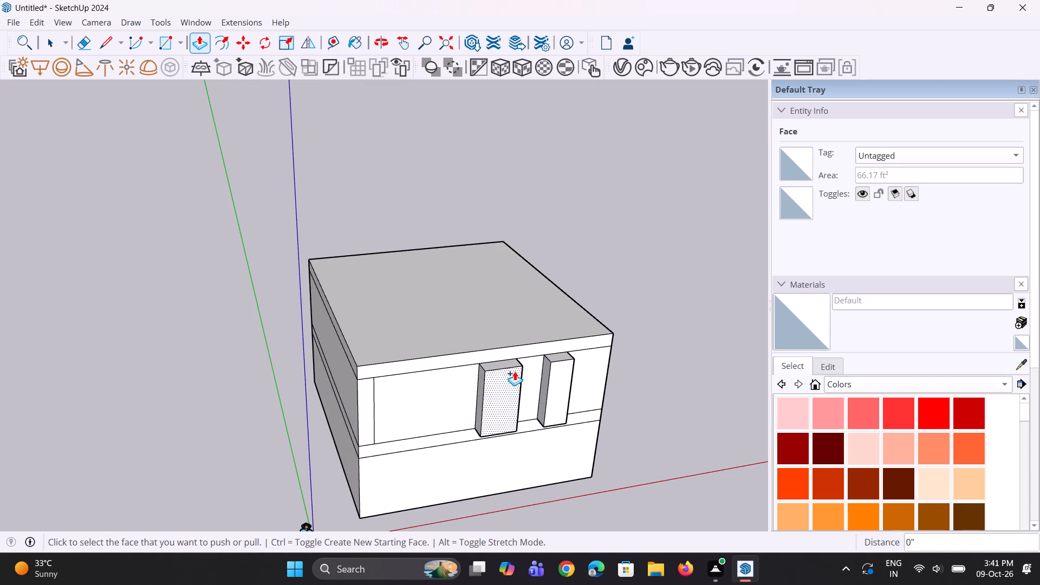
Push/Pull the top faces of both projecting facade bays upward 5' 9" so they rise above the roof slab.
left_click(511, 363)
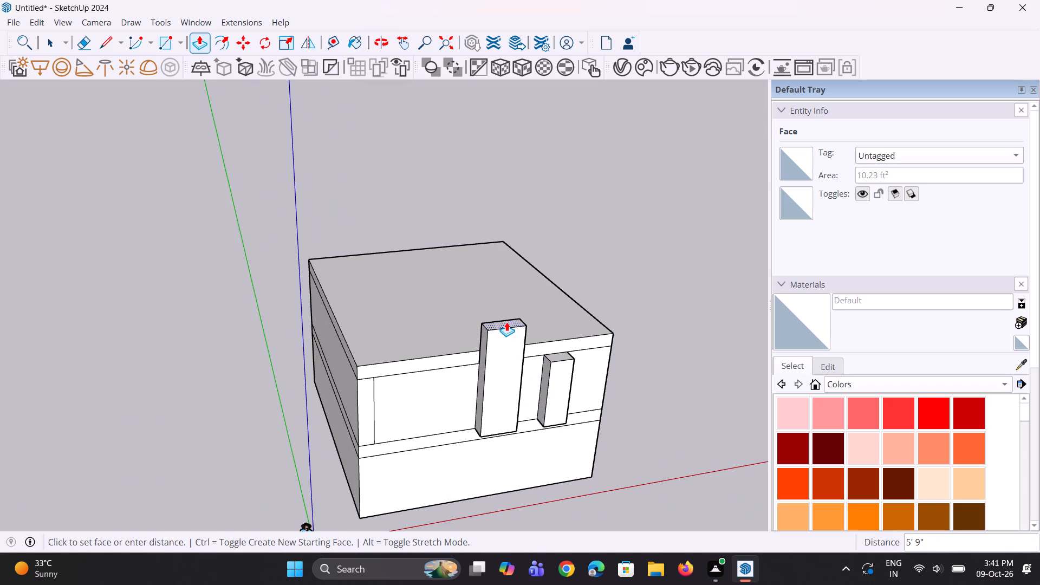
left_click(506, 322)
middle_click_drag(585, 395, 542, 391)
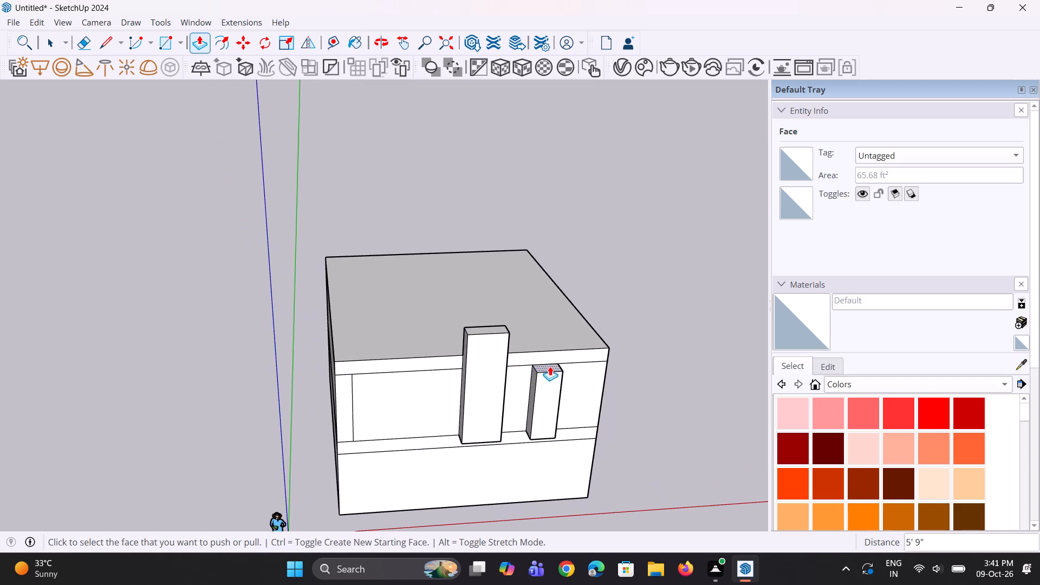
left_click(550, 366)
left_click(499, 326)
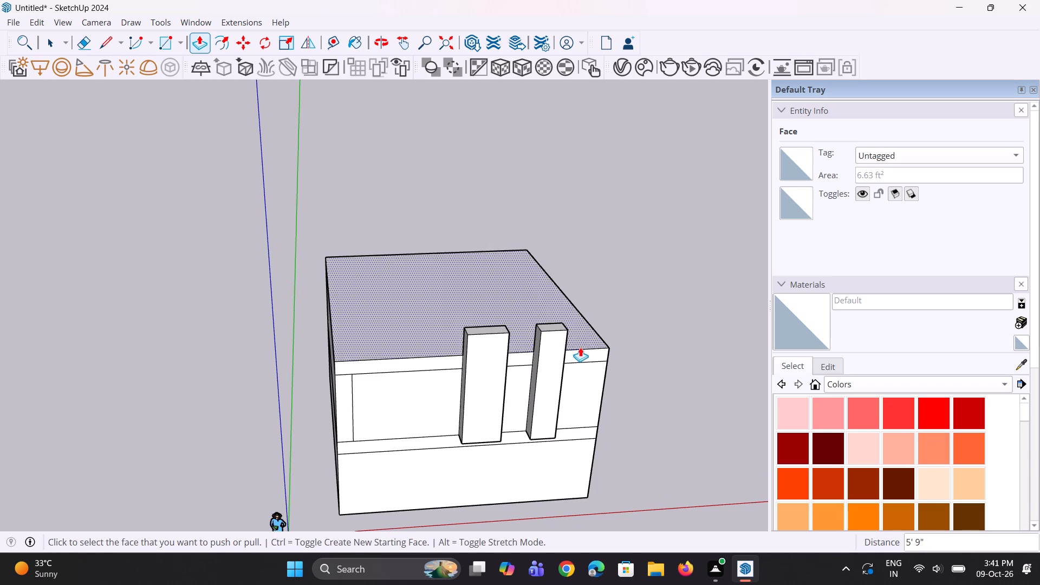
Examine the heights of the two raised bays against the roof from several viewpoints.
middle_click_drag(584, 347, 561, 298)
scroll(536, 293, "down", 4)
middle_click_drag(591, 324, 573, 312)
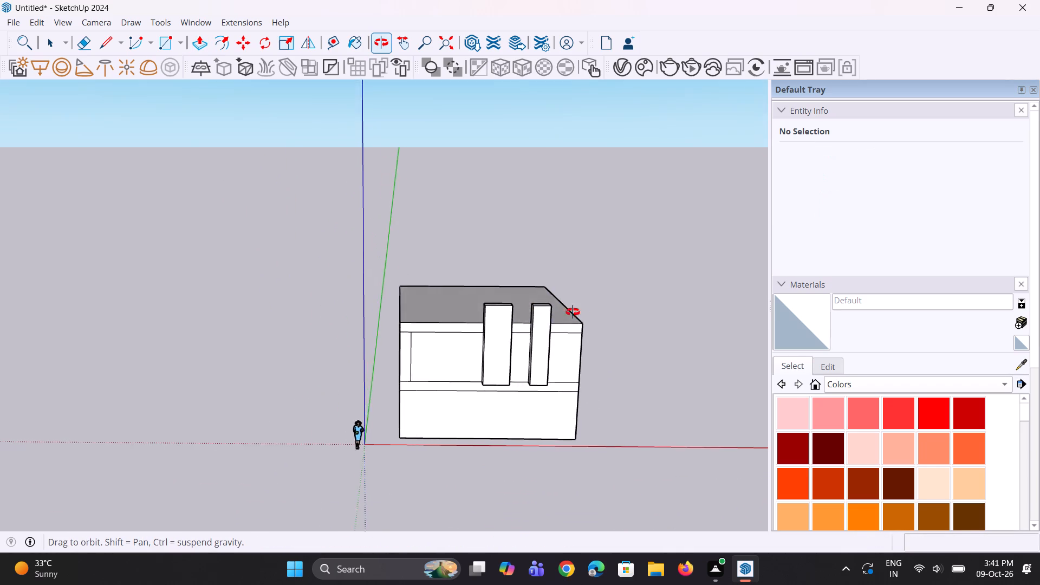
middle_click_drag(573, 312, 498, 305)
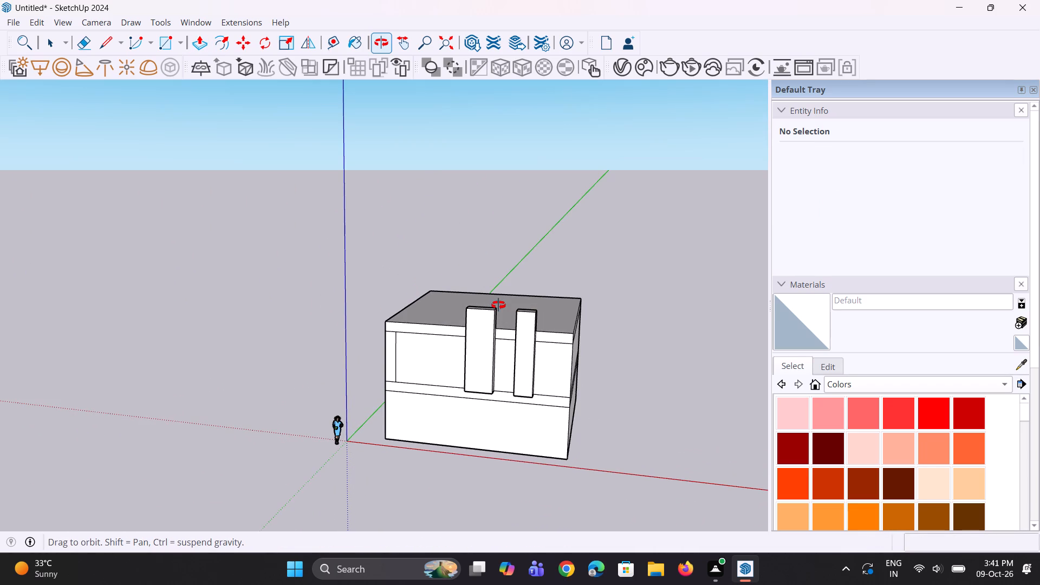
middle_click_drag(498, 305, 626, 342)
scroll(525, 347, "down", 3)
middle_click_drag(453, 377, 469, 355)
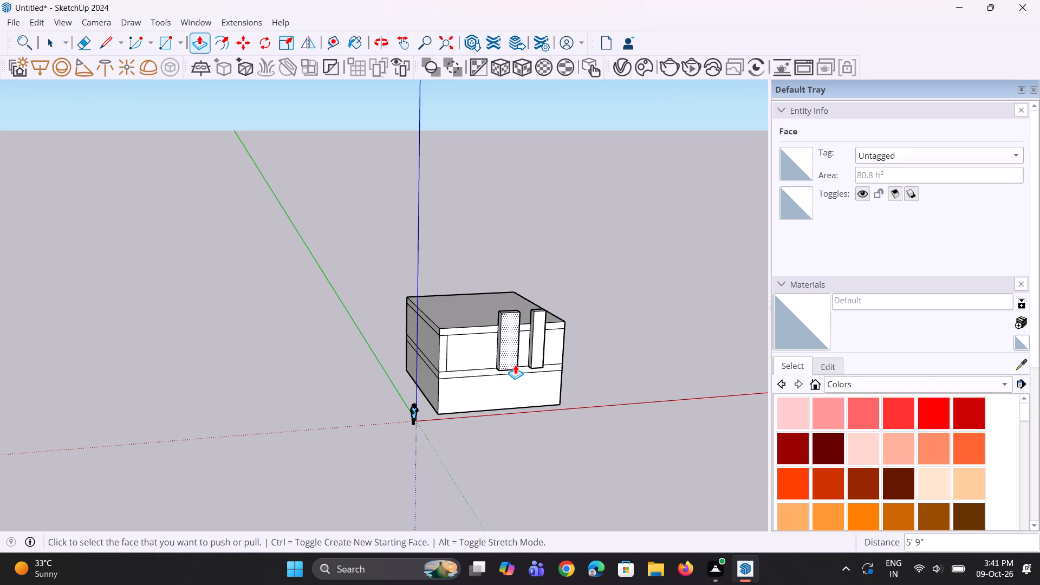
scroll(543, 329, "down", 3)
middle_click_drag(533, 362, 493, 349)
scroll(517, 302, "up", 3)
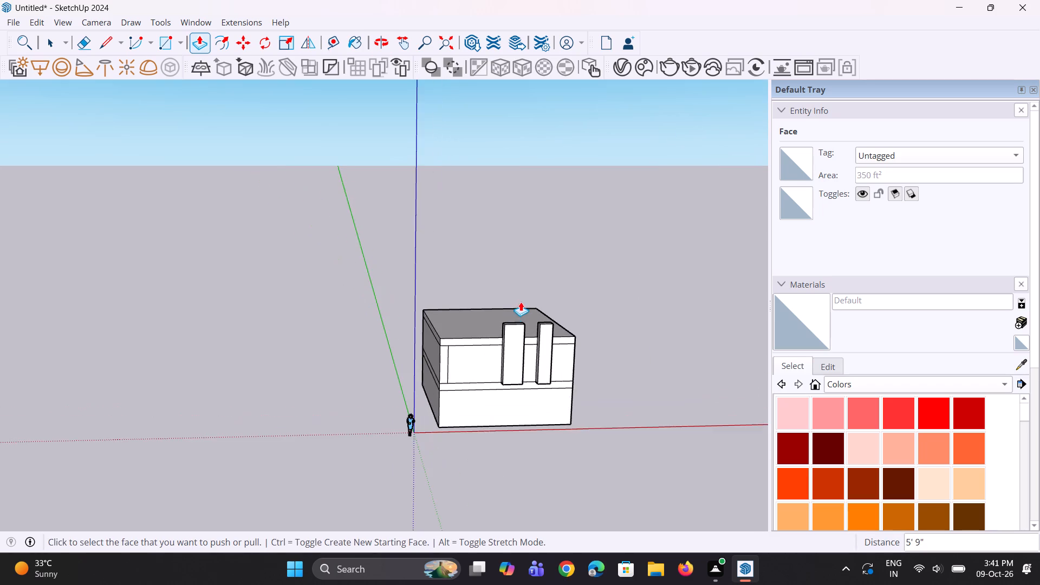
scroll(521, 302, "up", 3)
middle_click_drag(506, 369, 537, 366)
middle_click_drag(494, 349, 495, 352)
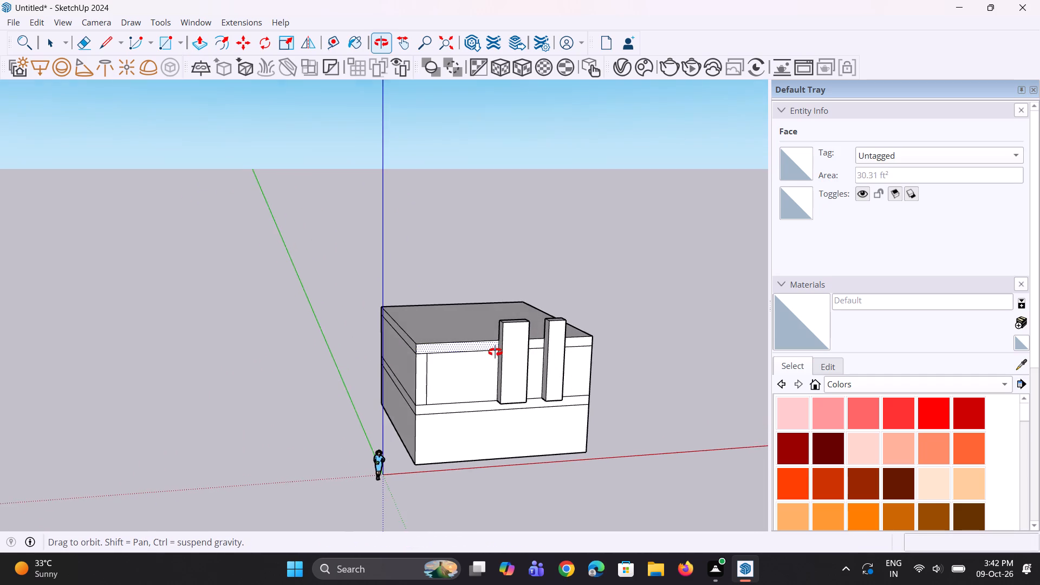
Push/Pull the wider bay's top up another 2' 2 7/8" and the narrower bay's top up about 2' 1 5/8".
middle_click_drag(495, 352, 529, 377)
scroll(503, 298, "up", 3)
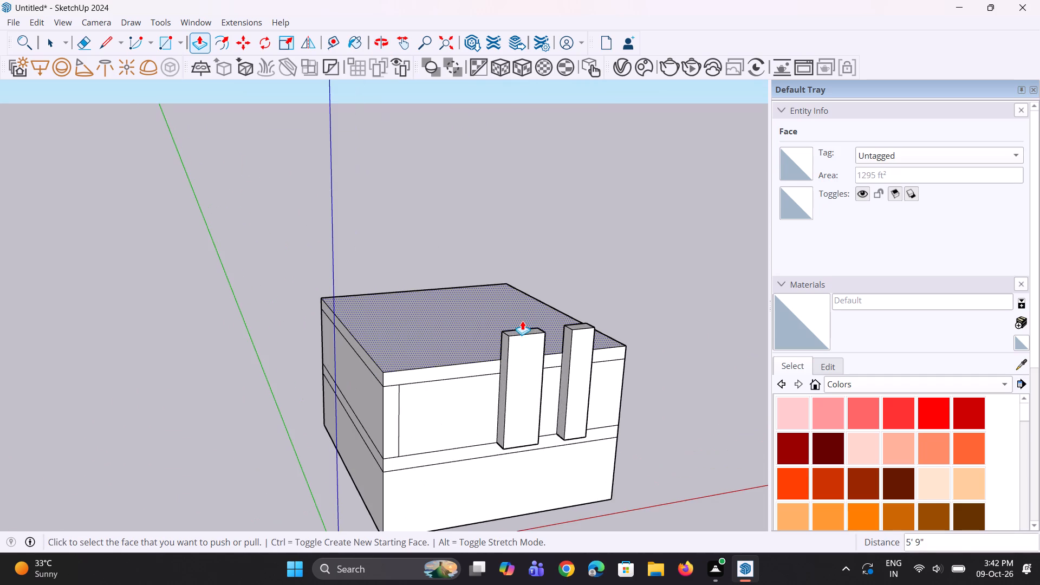
left_click(525, 329)
left_click(530, 313)
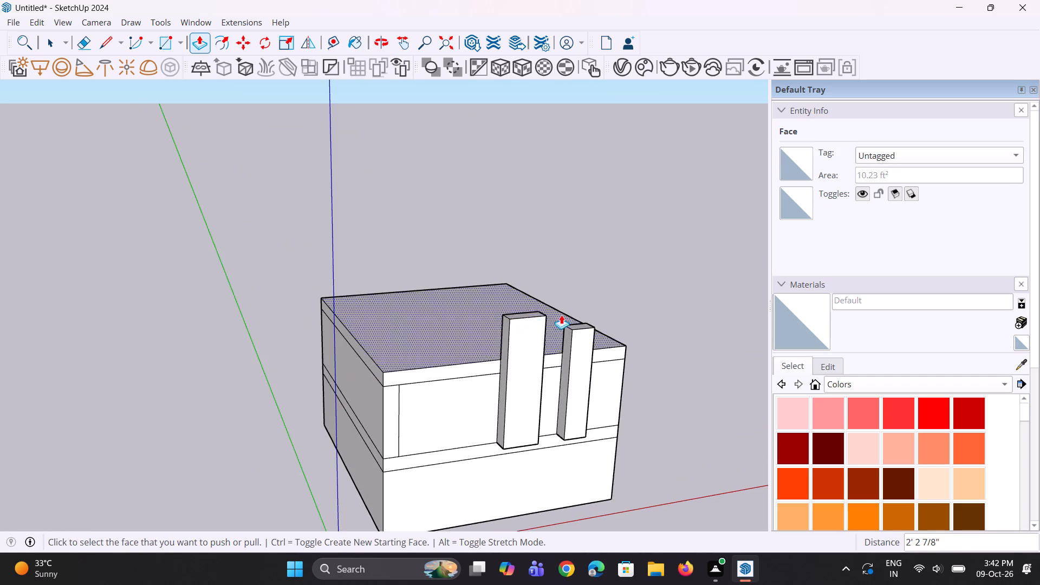
scroll(577, 316, "up", 6)
left_click(582, 329)
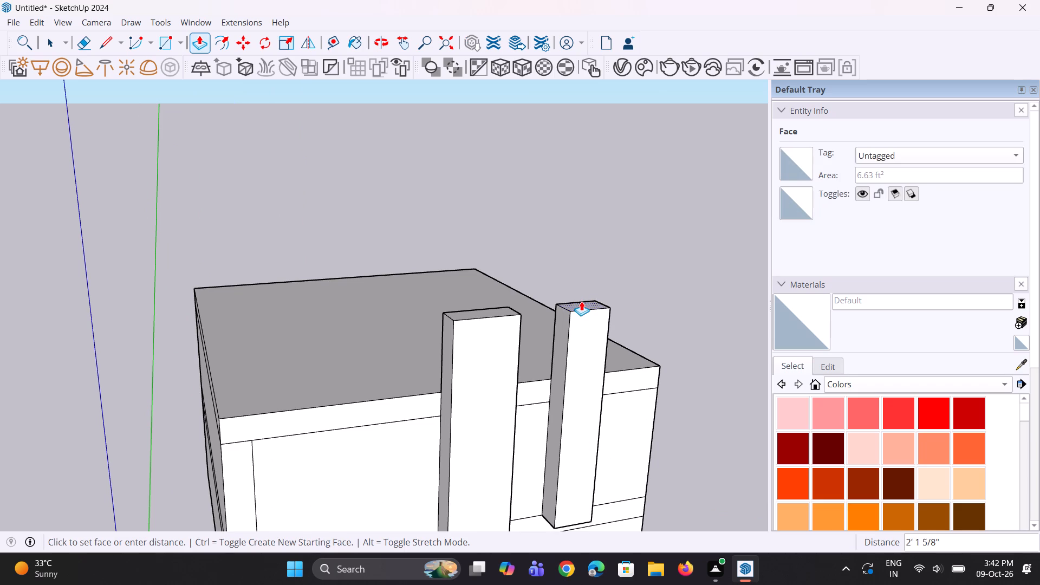
left_click(581, 301)
Inspect the front facade and both sides of the building around the two tall bays.
middle_click_drag(569, 333, 519, 323)
key("space")
scroll(539, 283, "down", 4)
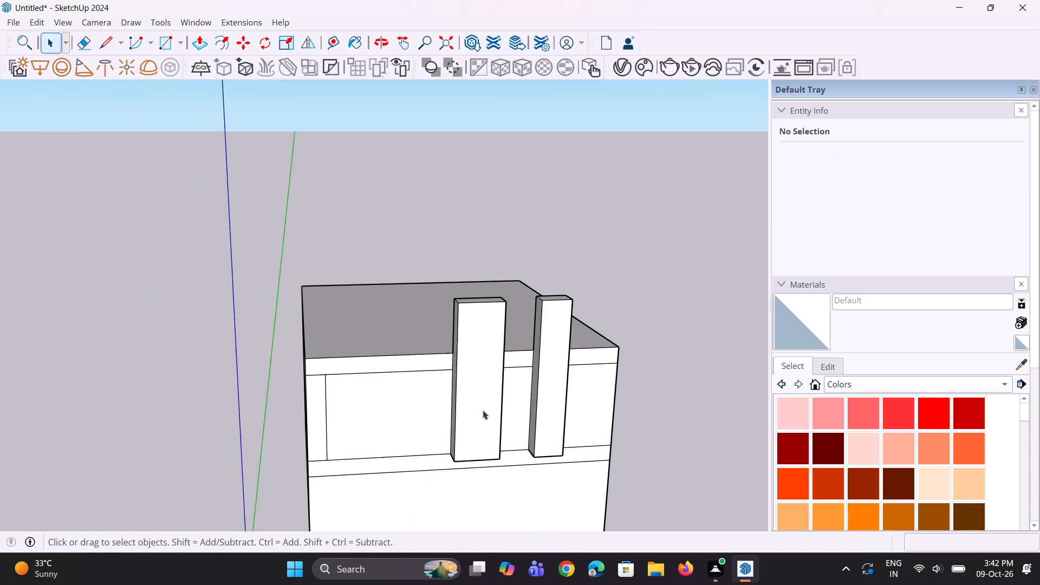
middle_click_drag(484, 389, 410, 347)
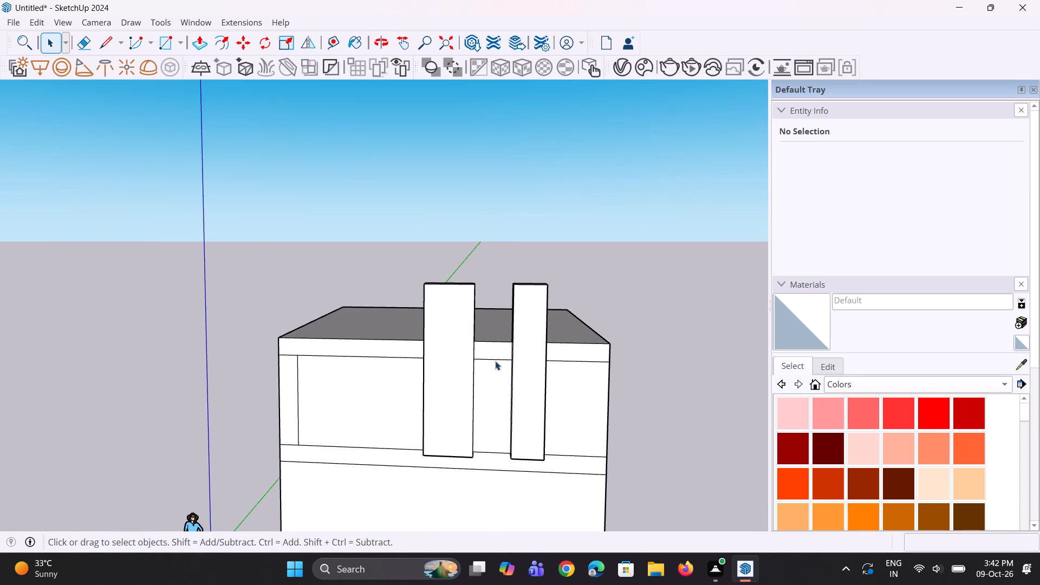
scroll(506, 362, "down", 3)
middle_click_drag(585, 370, 428, 366)
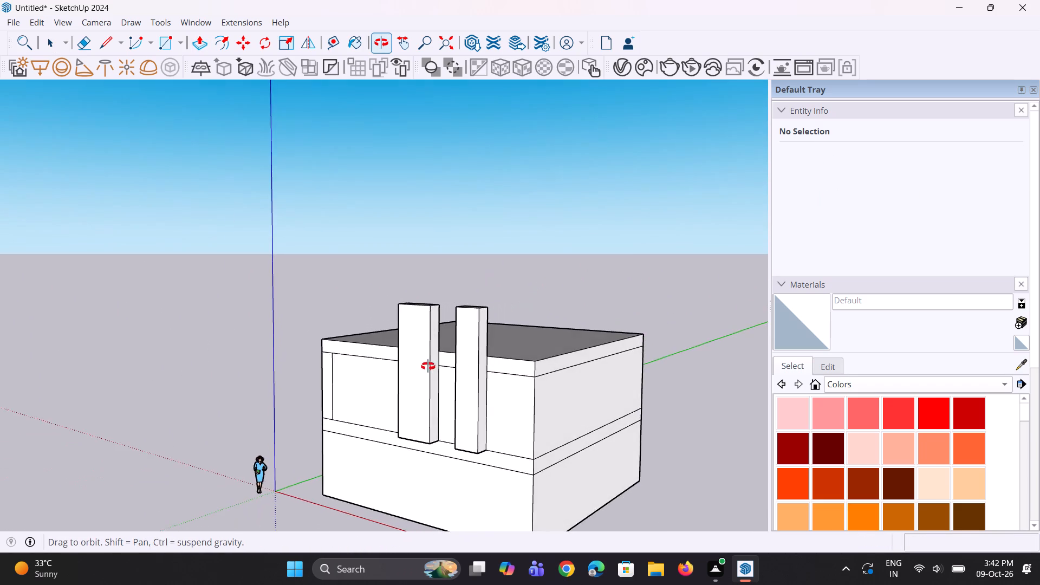
middle_click_drag(428, 366, 756, 342)
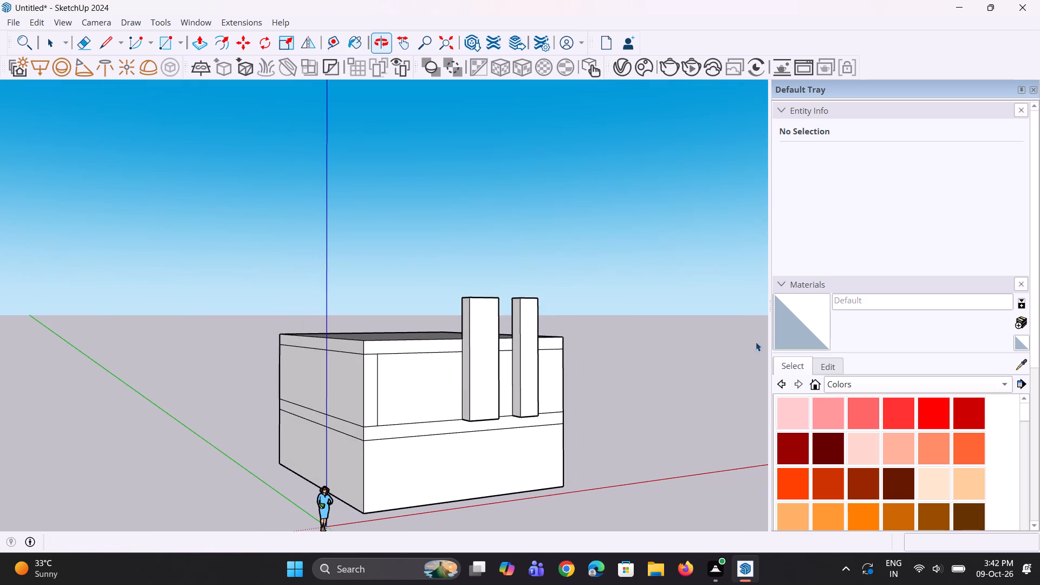
middle_click_drag(477, 435, 588, 463)
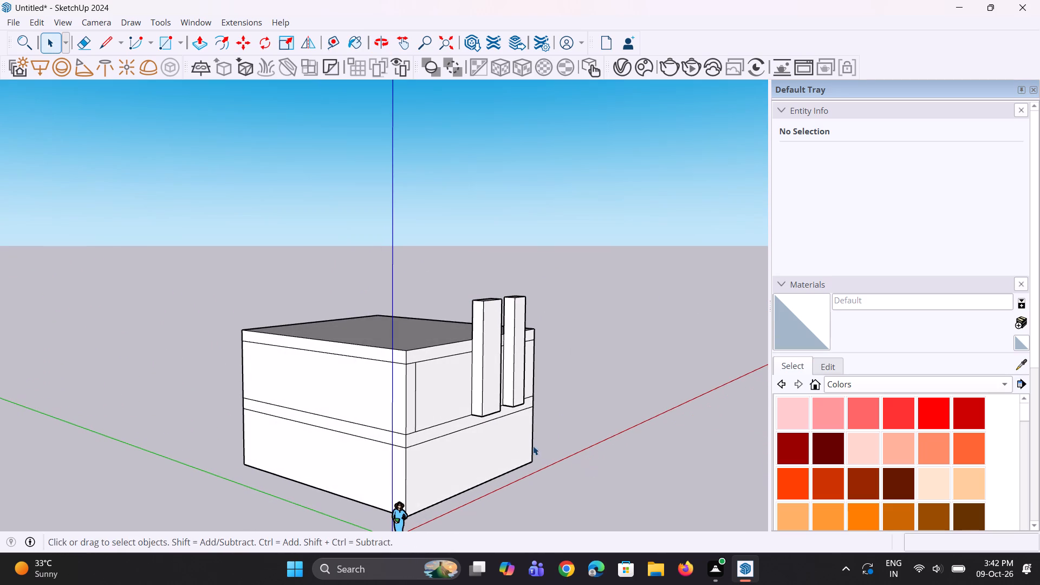
middle_click_drag(496, 431, 428, 423)
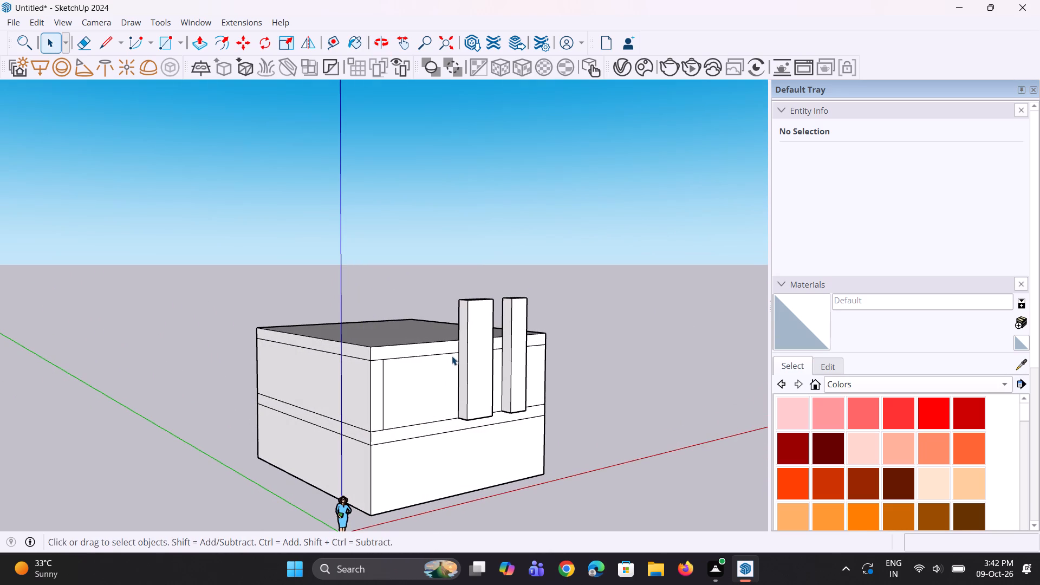
Push/Pull the three front segments of the roof slab band outward 1' 11 15/16", flush with the bay fronts.
key("p")
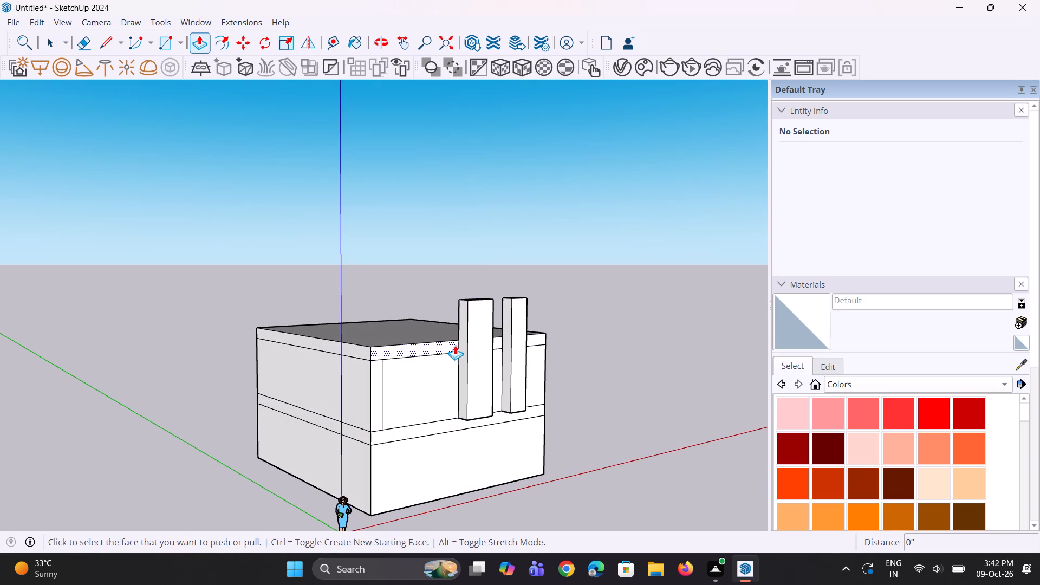
left_click(452, 346)
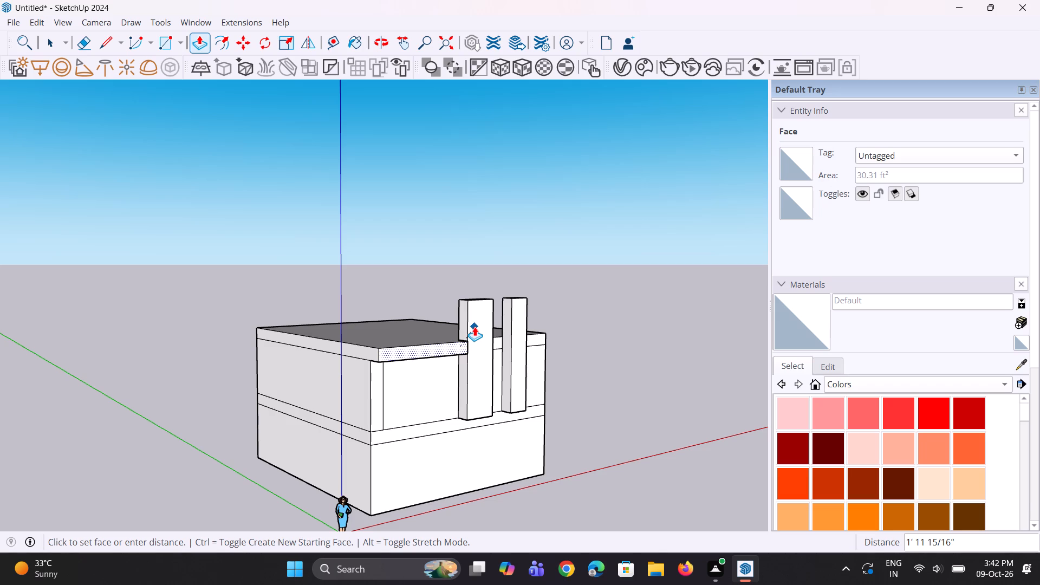
left_click(474, 327)
middle_click_drag(490, 367, 197, 415)
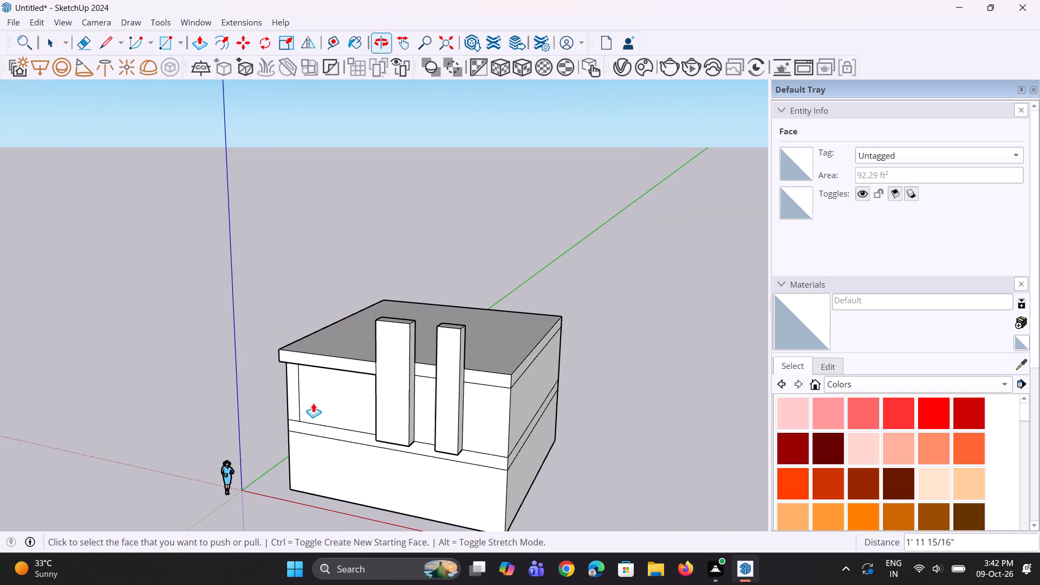
left_click(421, 364)
left_click(400, 368)
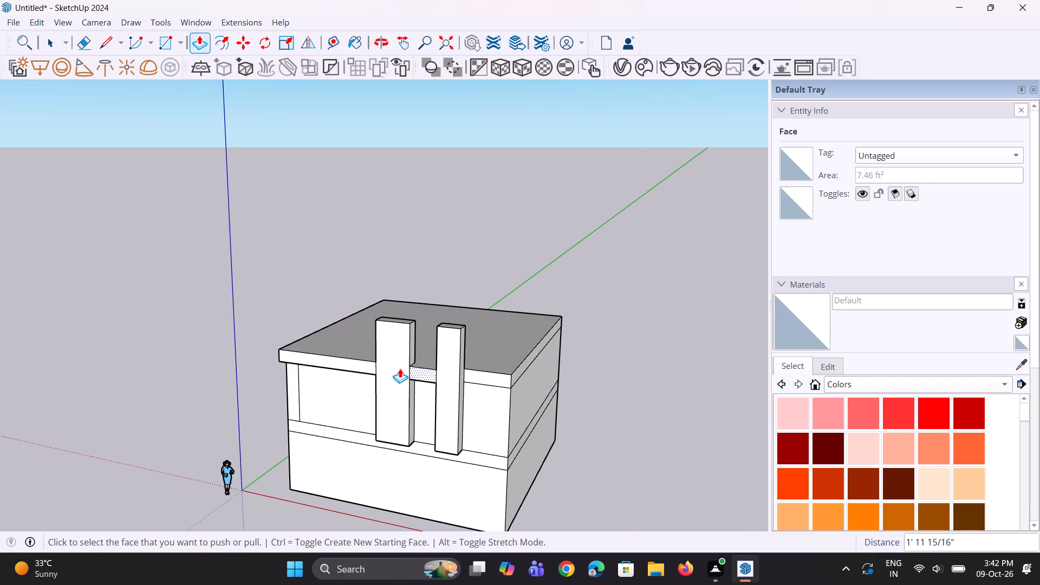
left_click(448, 382)
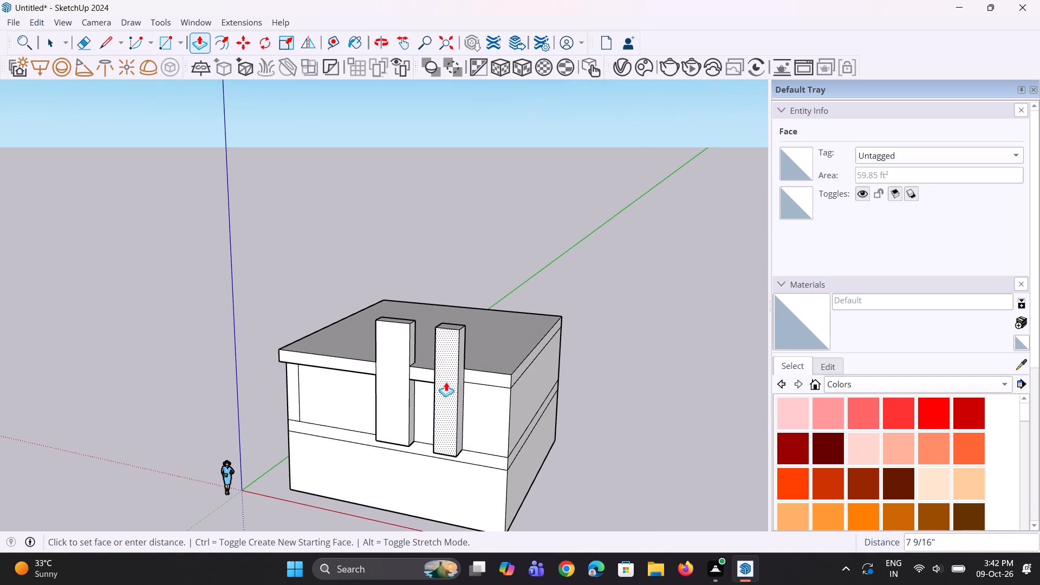
key("Escape")
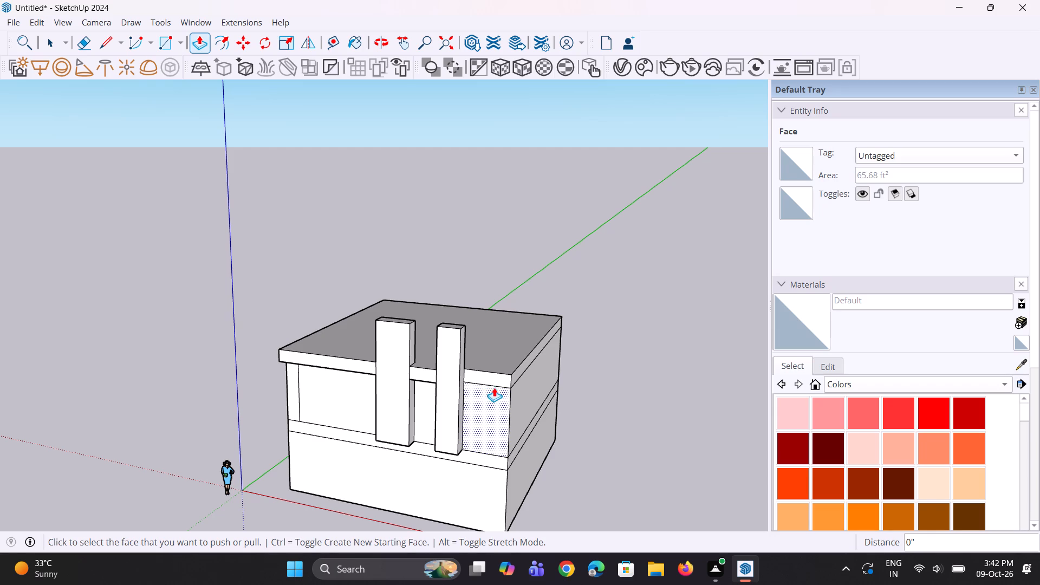
left_click(495, 378)
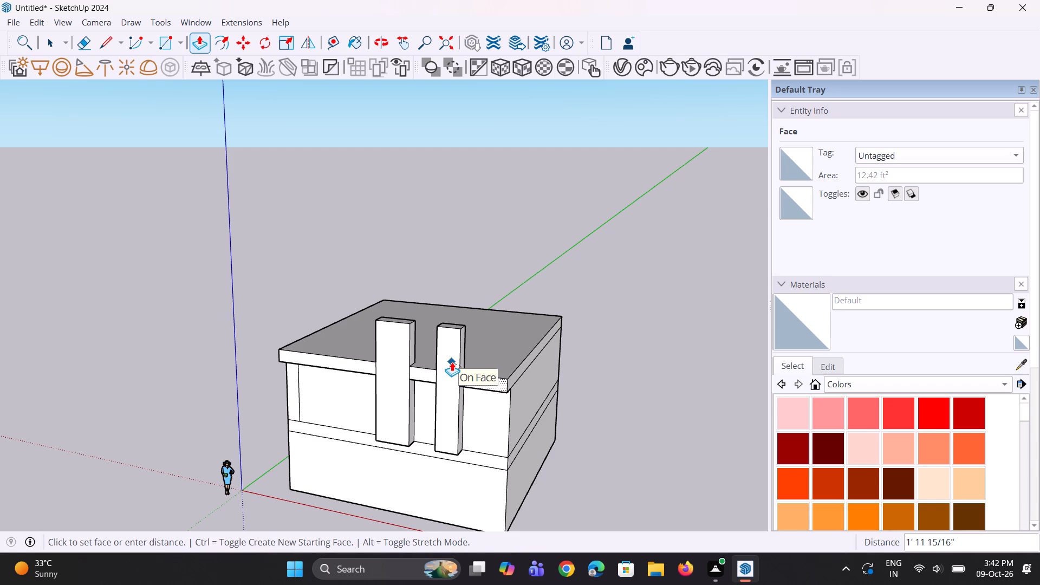
left_click(452, 361)
Draw a 10' vertical line where the wider bay's left side meets the upper-storey wall, from floor band to roof slab.
middle_click_drag(460, 431, 512, 431)
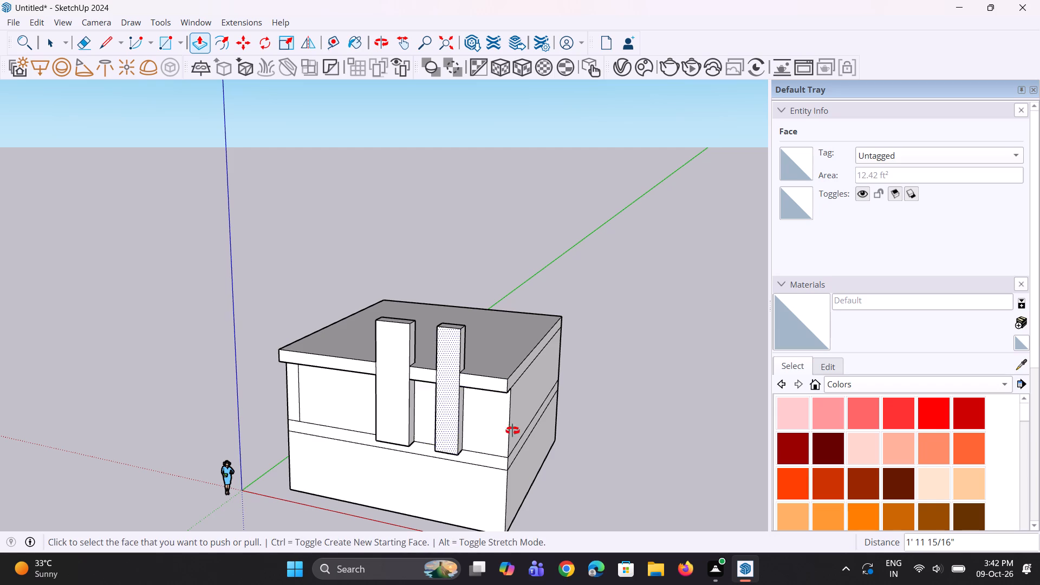
middle_click_drag(512, 431, 630, 380)
scroll(497, 387, "down", 3)
middle_click_drag(459, 405, 587, 439)
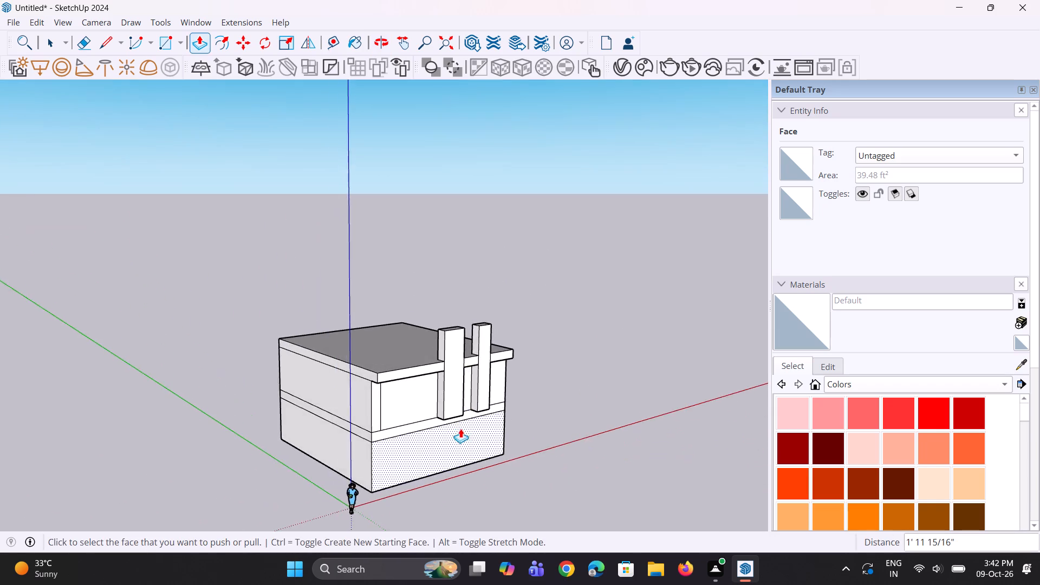
scroll(453, 427, "up", 3)
middle_click_drag(440, 426, 403, 411)
key("space")
key("l")
scroll(420, 413, "up", 5)
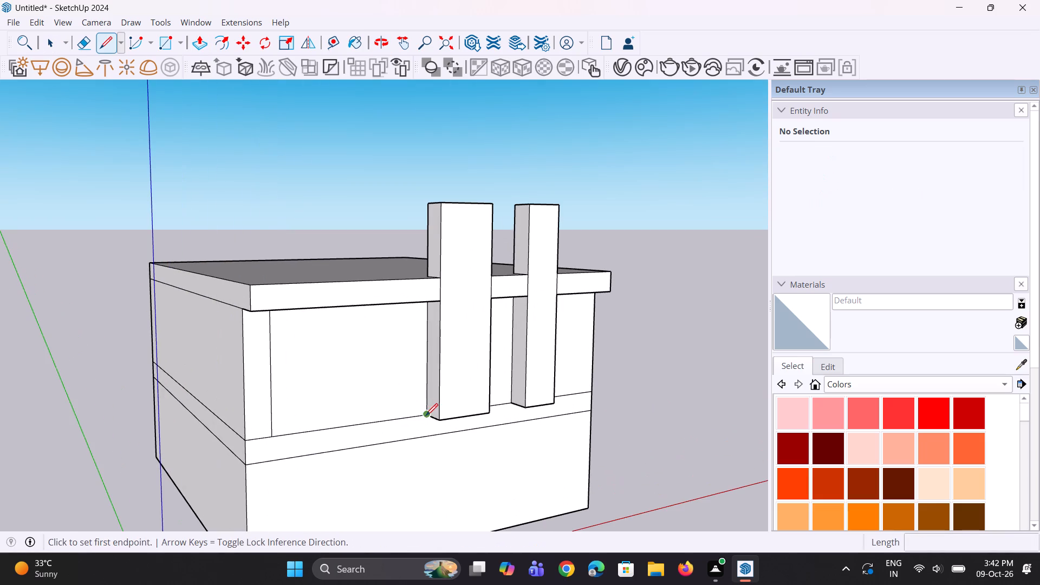
left_click(426, 415)
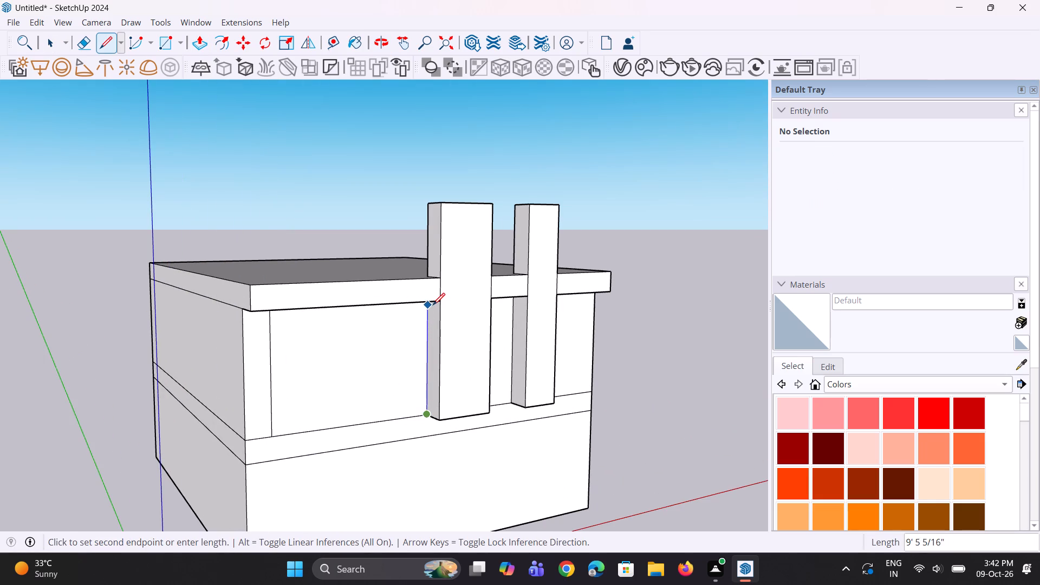
middle_click_drag(424, 309, 414, 264)
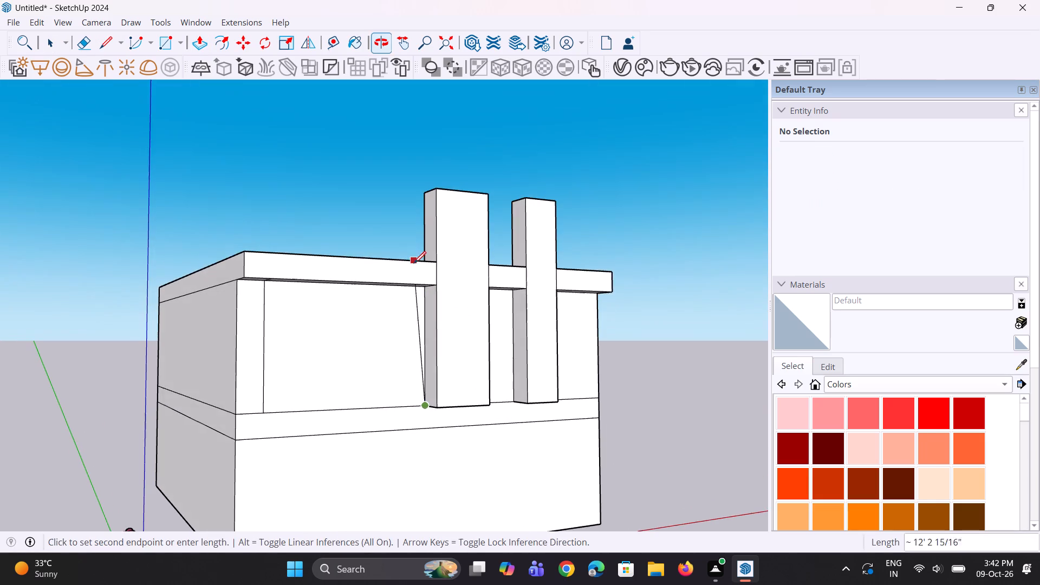
scroll(420, 306, "up", 8)
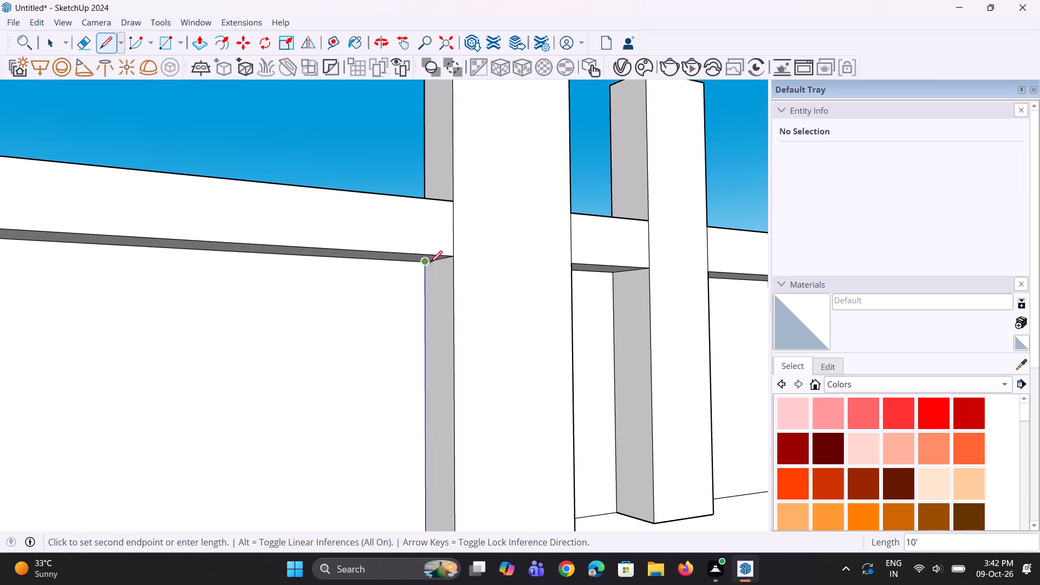
left_click(430, 263)
Push/Pull the large upper-storey wall panel left of the wider bay inward about 4' 3 1/4" to form a recess.
key("p")
left_click(367, 369)
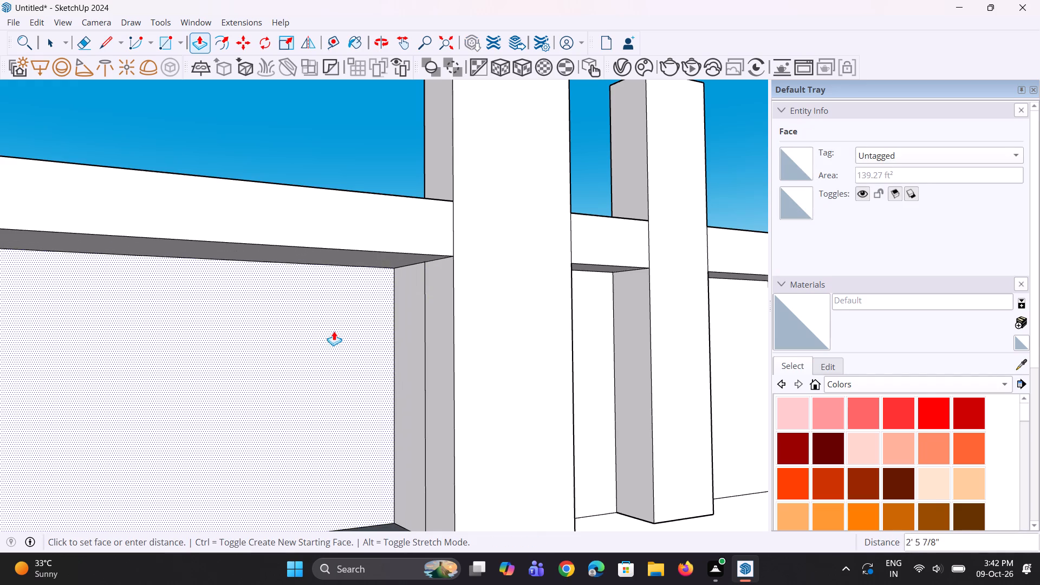
left_click(320, 322)
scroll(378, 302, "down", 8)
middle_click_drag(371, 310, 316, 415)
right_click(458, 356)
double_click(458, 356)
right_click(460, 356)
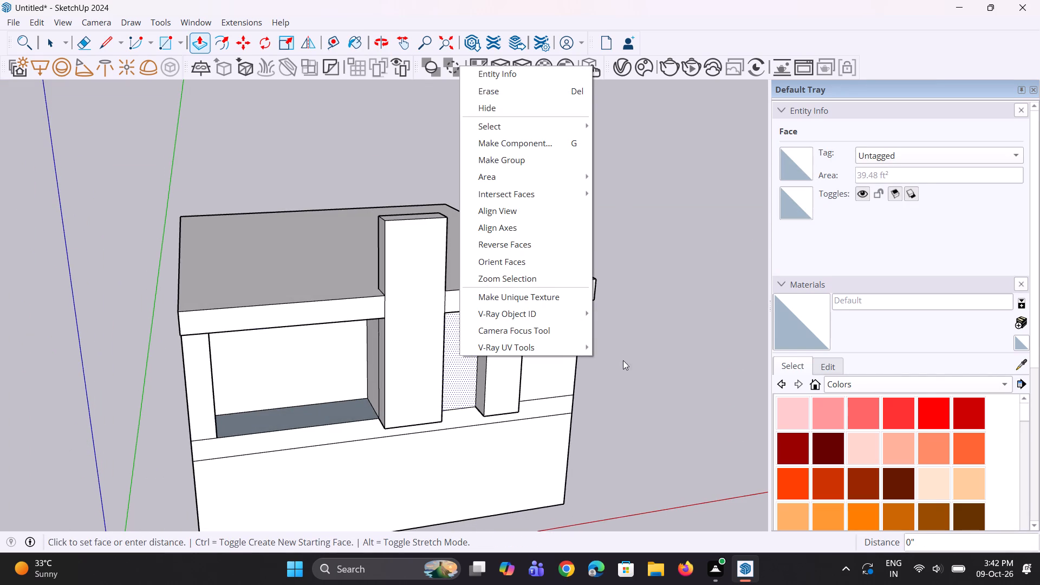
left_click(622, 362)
Push/Pull the wall panel between the two bays inward 4' 3 1/4", level with the left recess's back wall.
middle_click_drag(629, 410, 511, 405)
middle_click_drag(430, 434, 408, 404)
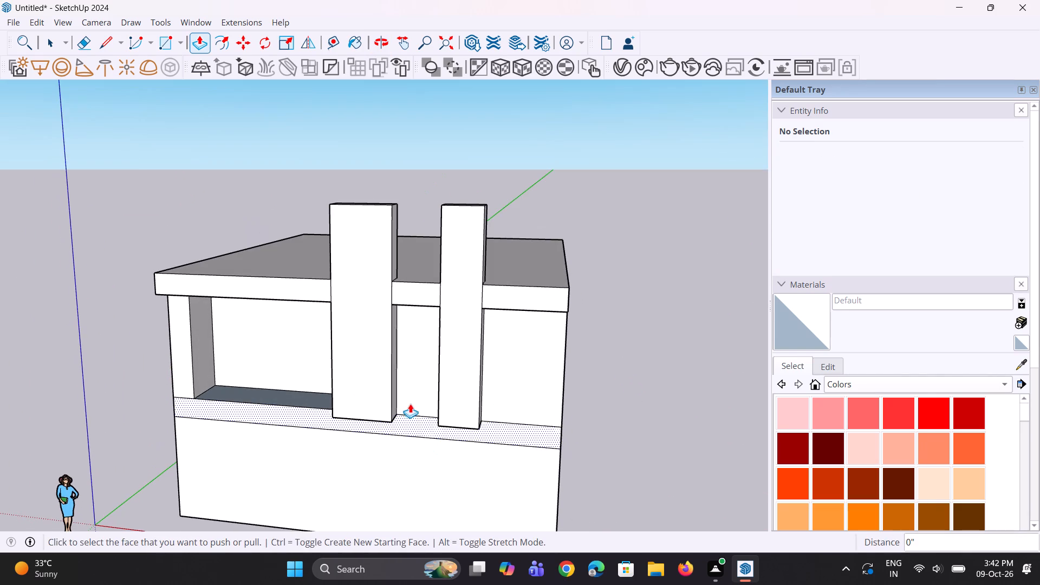
left_click(422, 394)
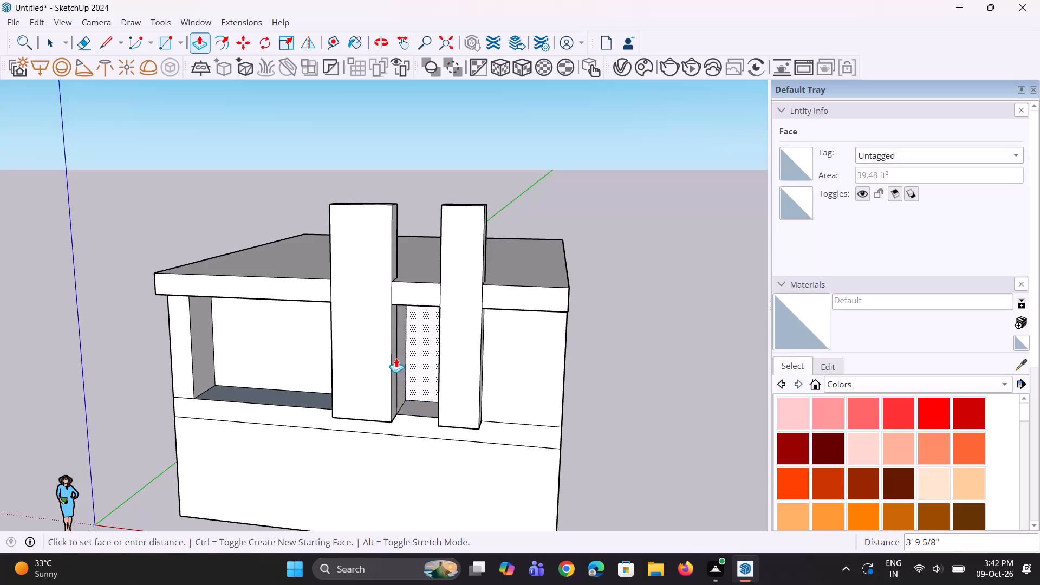
left_click(321, 330)
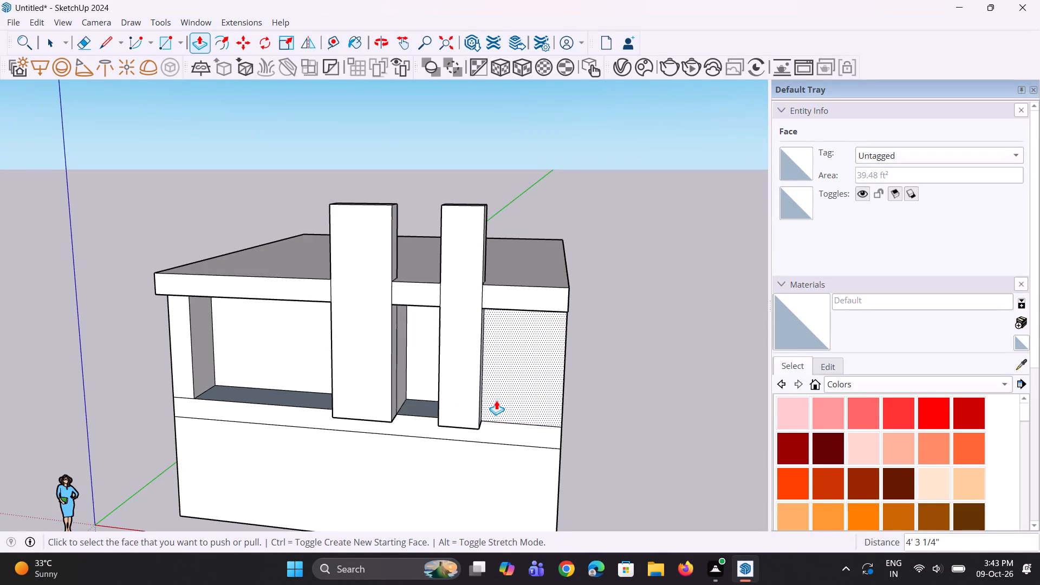
Push/Pull the upper-storey wall panel right of the narrower bay inward 4' 3 1/4", matching the other recesses.
double_click(496, 400)
Push/Pull away the wall blocks behind both bays from their side faces, 3' 3 7/8" for the narrower one, joining the recesses.
middle_click_drag(494, 413, 171, 445)
left_click(348, 408)
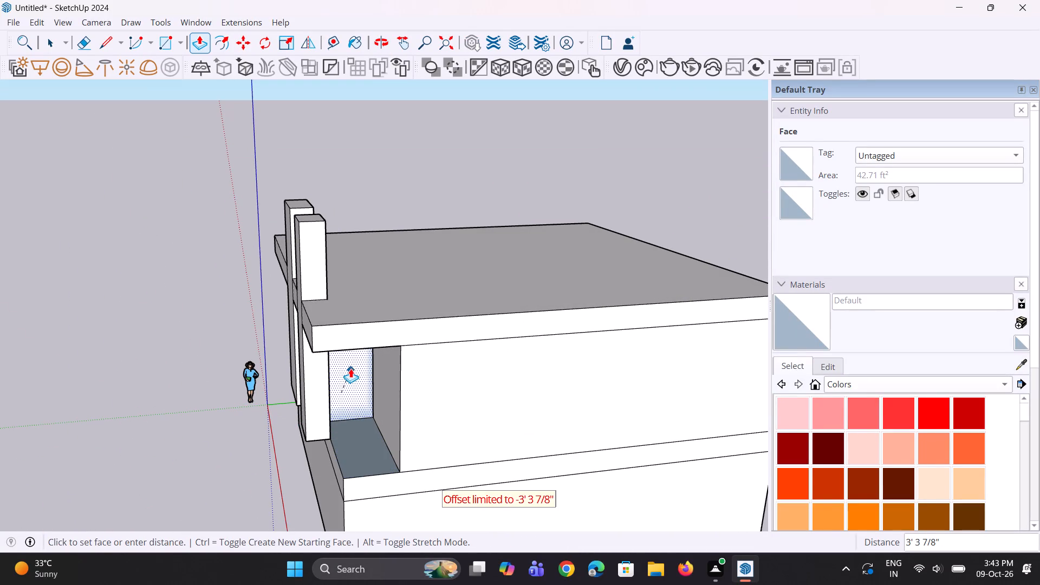
left_click(350, 368)
middle_click_drag(345, 426, 726, 381)
middle_click_drag(420, 382, 490, 395)
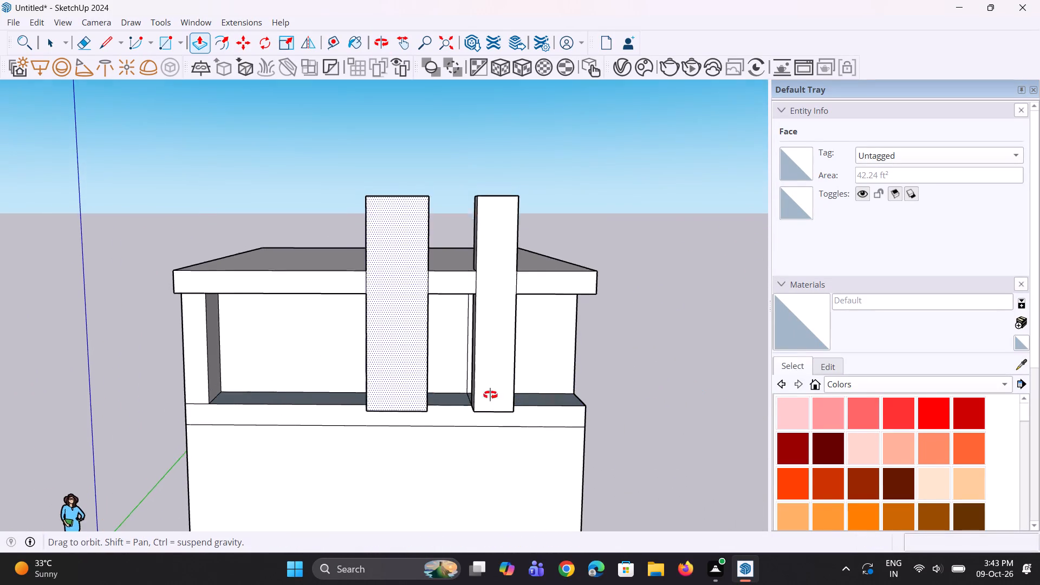
middle_click_drag(490, 395, 580, 403)
left_click(395, 370)
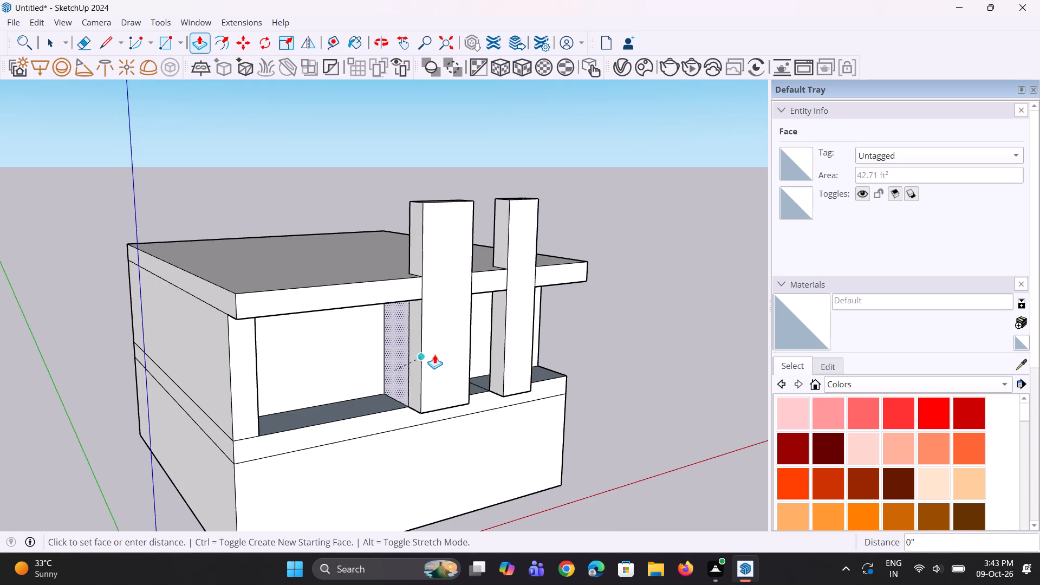
left_click(456, 349)
Erase the leftover seam lines on the recess floor behind the two bays.
middle_click_drag(418, 399, 570, 407)
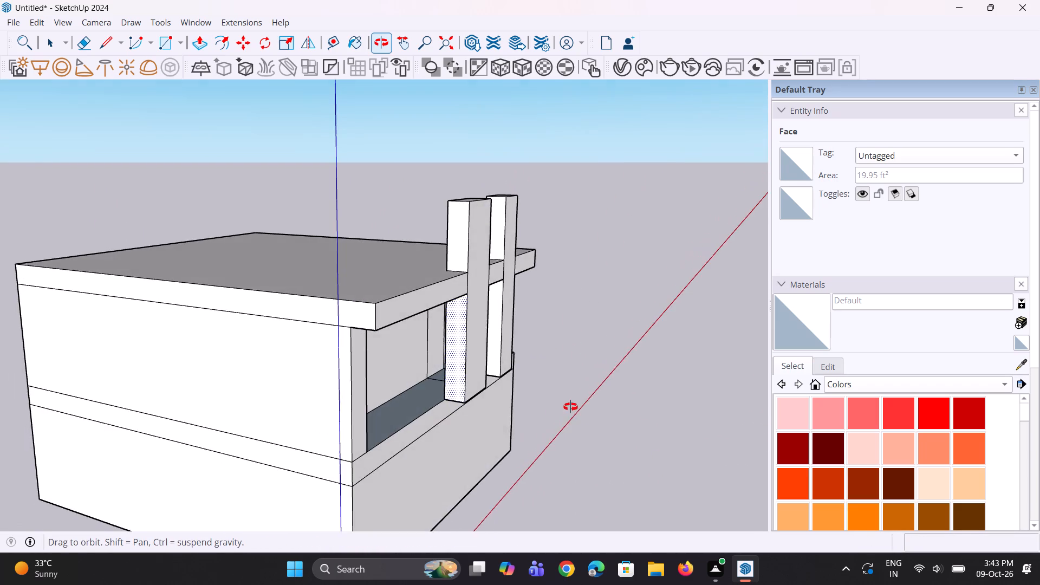
middle_click_drag(570, 407, 128, 457)
scroll(340, 444, "up", 3)
key("e")
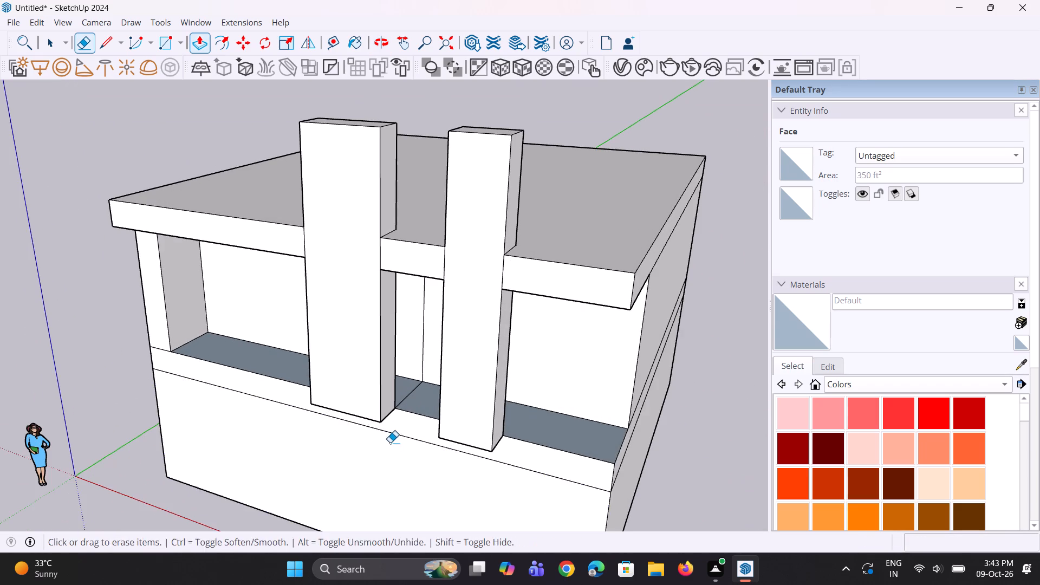
middle_click_drag(392, 442, 362, 431)
left_click(404, 393)
middle_click_drag(401, 395, 232, 391)
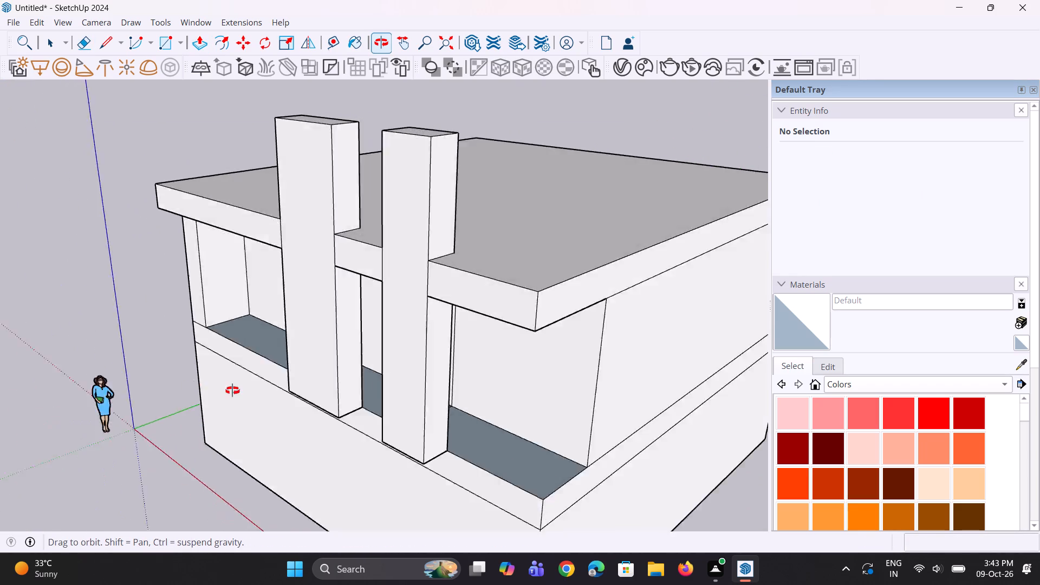
middle_click_drag(232, 391, 90, 374)
middle_click_drag(229, 394, 308, 403)
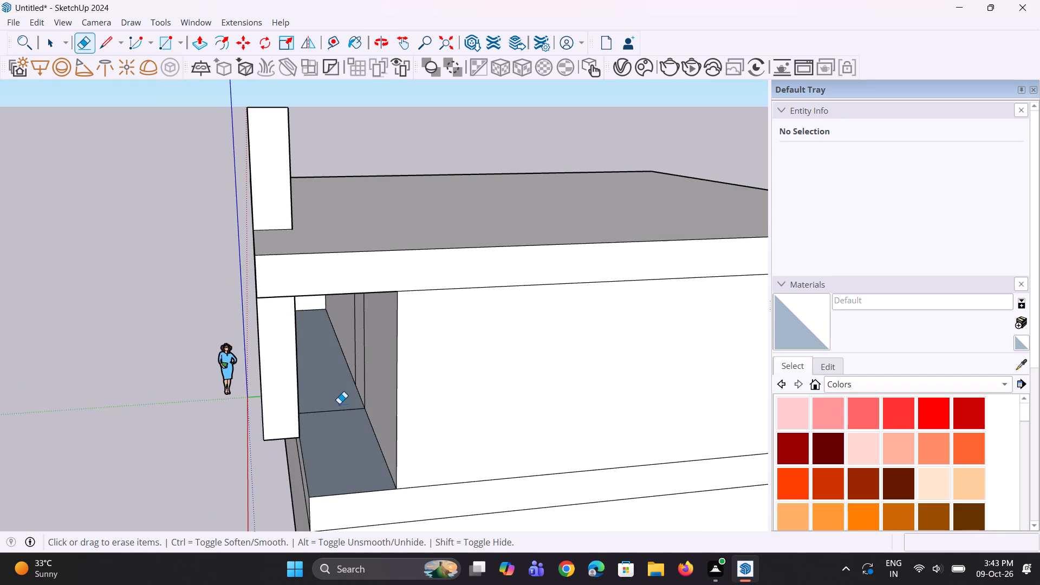
left_click(342, 409)
Erase the leftover vertical seams on the recess back wall and the matching seams on the slab's underside.
middle_click_drag(334, 427, 399, 374)
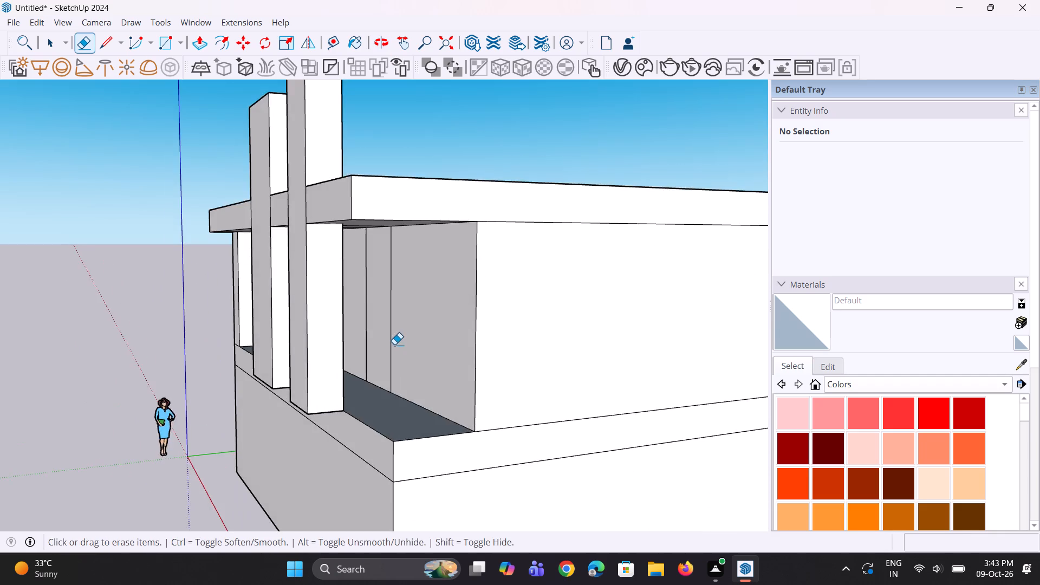
scroll(394, 344, "up", 2)
left_click_drag(394, 342, 354, 324)
scroll(367, 331, "down", 3)
middle_click_drag(367, 330, 337, 216)
scroll(340, 213, "up", 6)
left_click_drag(347, 172, 337, 224)
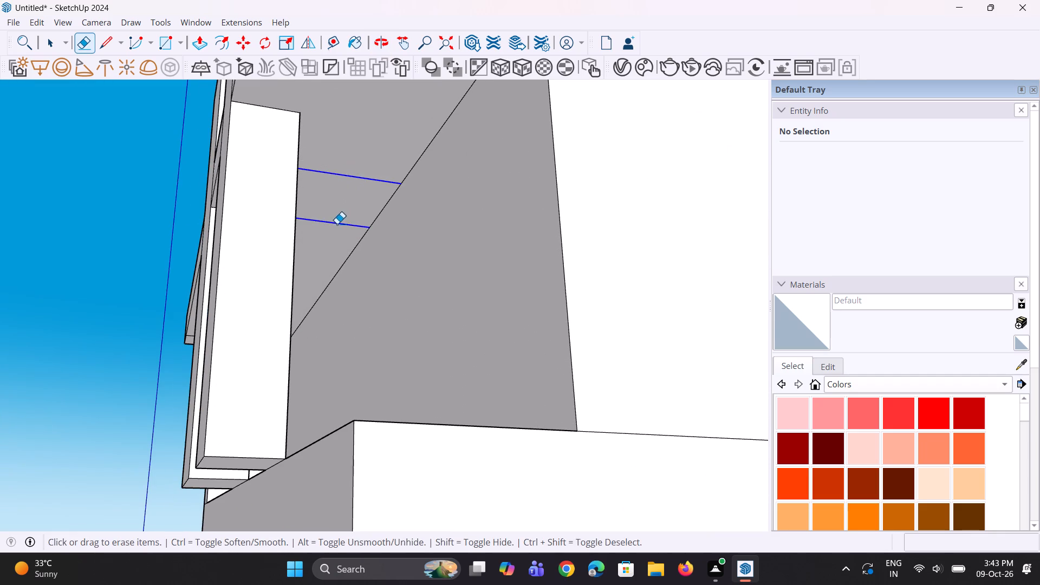
left_click_drag(337, 224, 334, 235)
Draw two 5' 1 9/16" lines across the wider bay's front, continuing the roof slab's top and bottom edges.
scroll(334, 235, "down", 4)
middle_click_drag(333, 265, 385, 269)
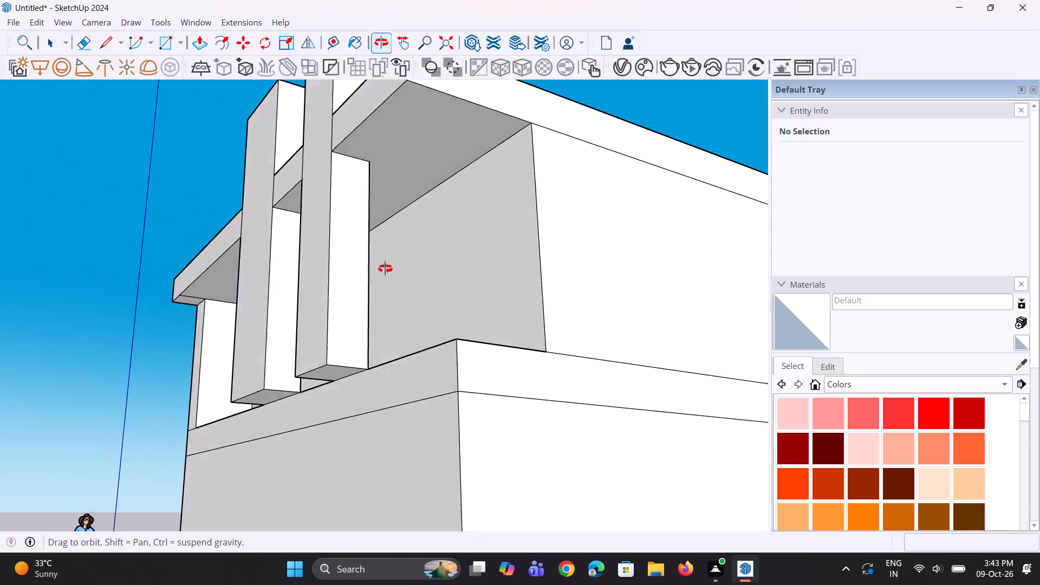
middle_click_drag(385, 269, 625, 409)
scroll(383, 271, "down", 1)
scroll(586, 388, "up", 1)
scroll(468, 353, "down", 8)
middle_click_drag(440, 406, 601, 394)
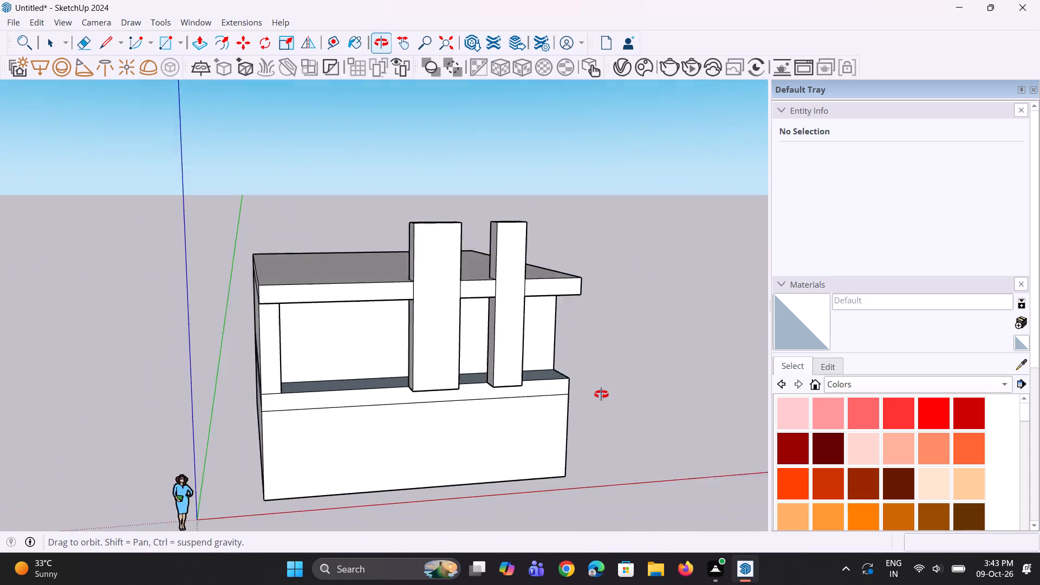
middle_click_drag(601, 394, 497, 413)
middle_click_drag(459, 403, 463, 366)
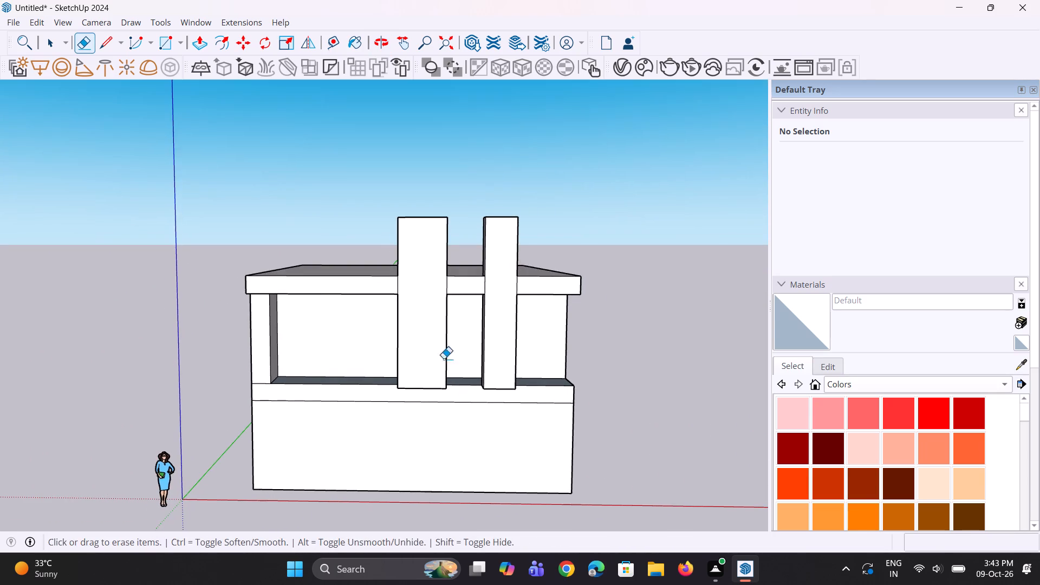
scroll(415, 347, "up", 3)
middle_click_drag(413, 346, 425, 348)
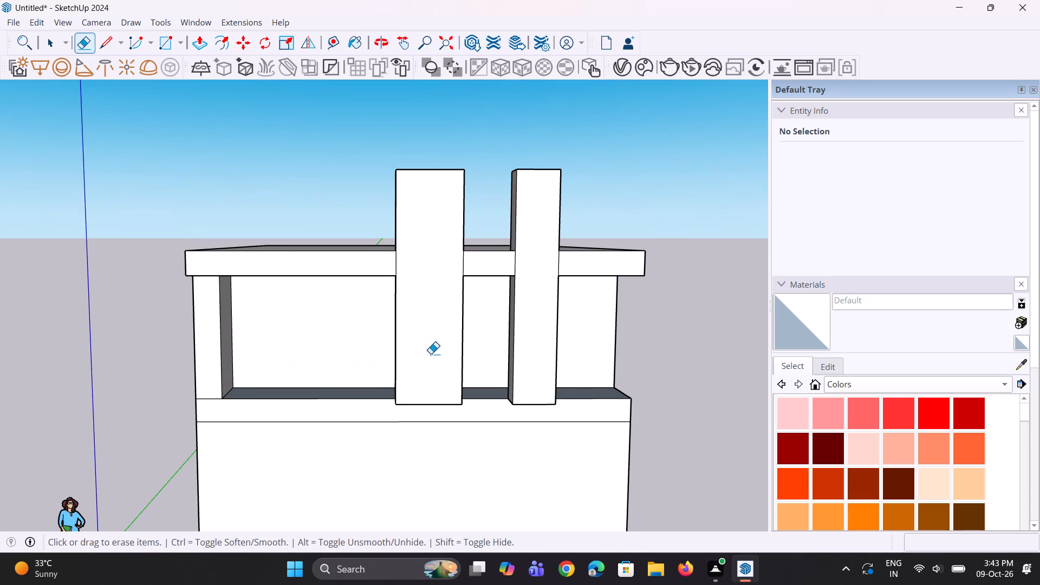
key("l")
middle_click_drag(379, 337, 441, 343)
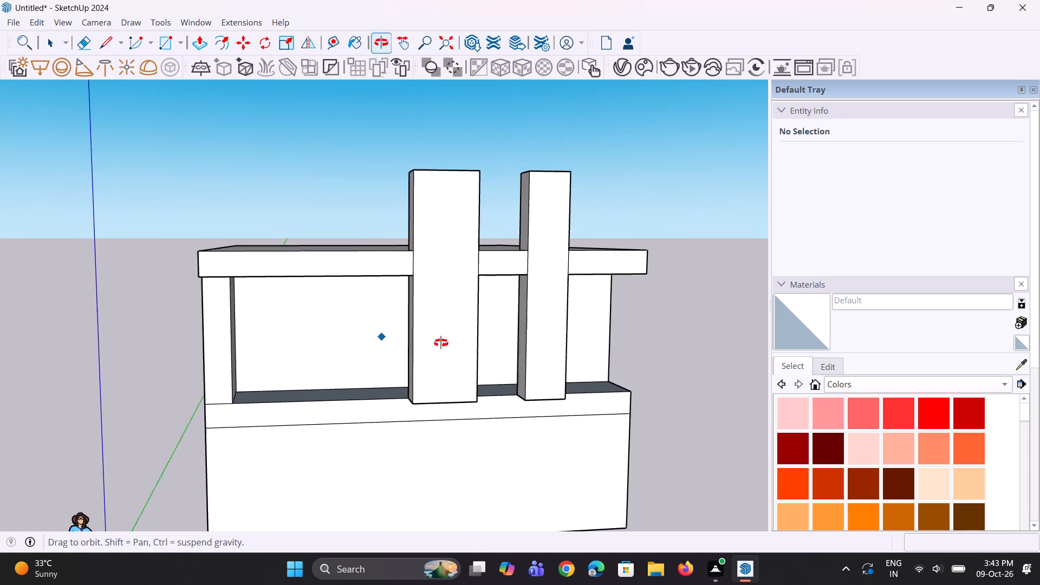
middle_click_drag(441, 343, 446, 344)
scroll(429, 256, "up", 1)
left_click_drag(427, 253, 432, 253)
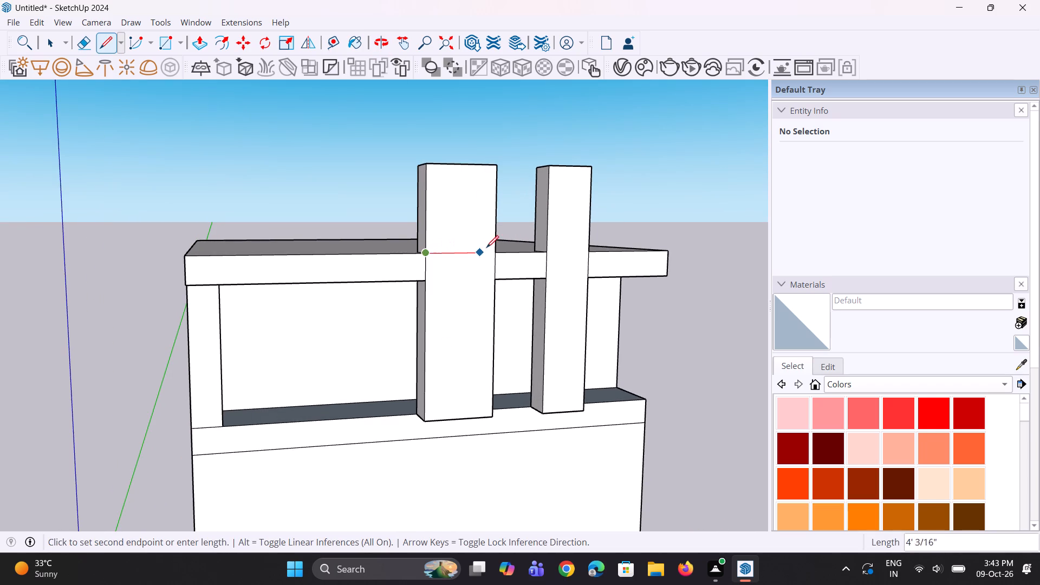
left_click(497, 250)
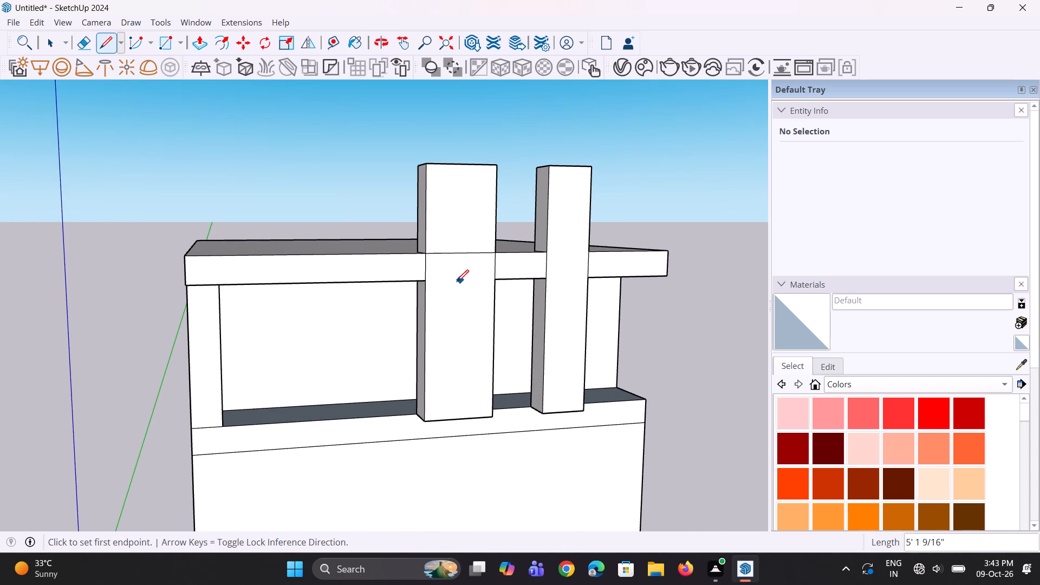
left_click(452, 290)
key("l")
left_click_drag(428, 282, 452, 283)
left_click(496, 277)
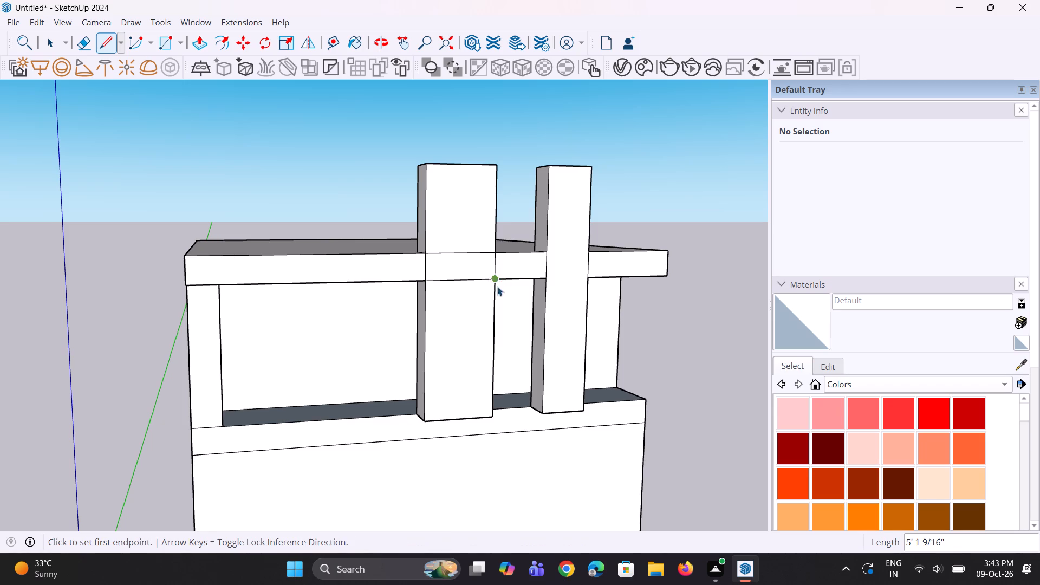
key("space")
Push/Pull the slab-height strip on the wider bay's front outward about 1' 11 1/8".
middle_click_drag(555, 289, 511, 290)
scroll(556, 295, "down", 3)
middle_click_drag(553, 298, 545, 298)
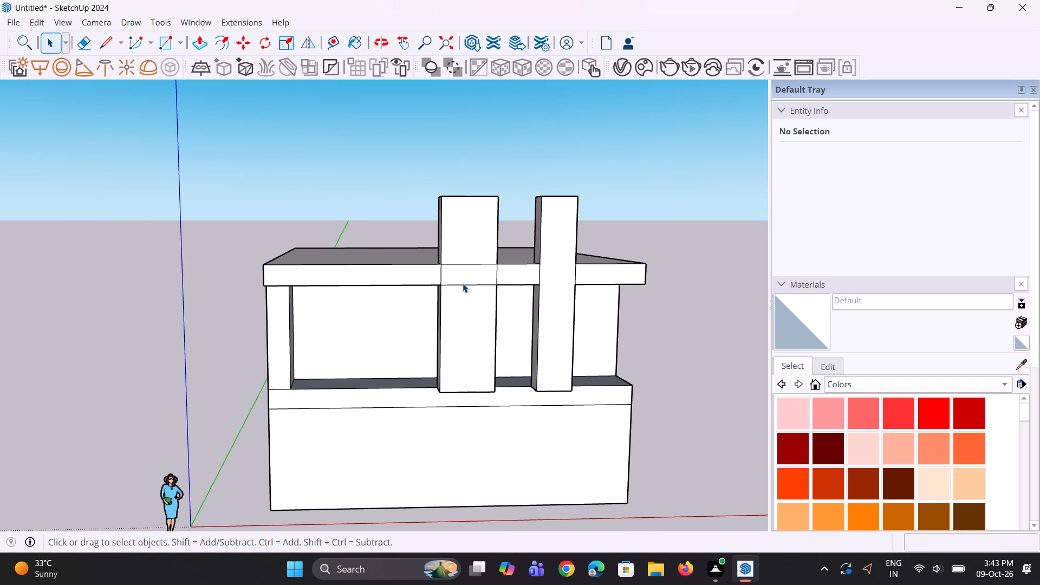
key("p")
left_click(466, 275)
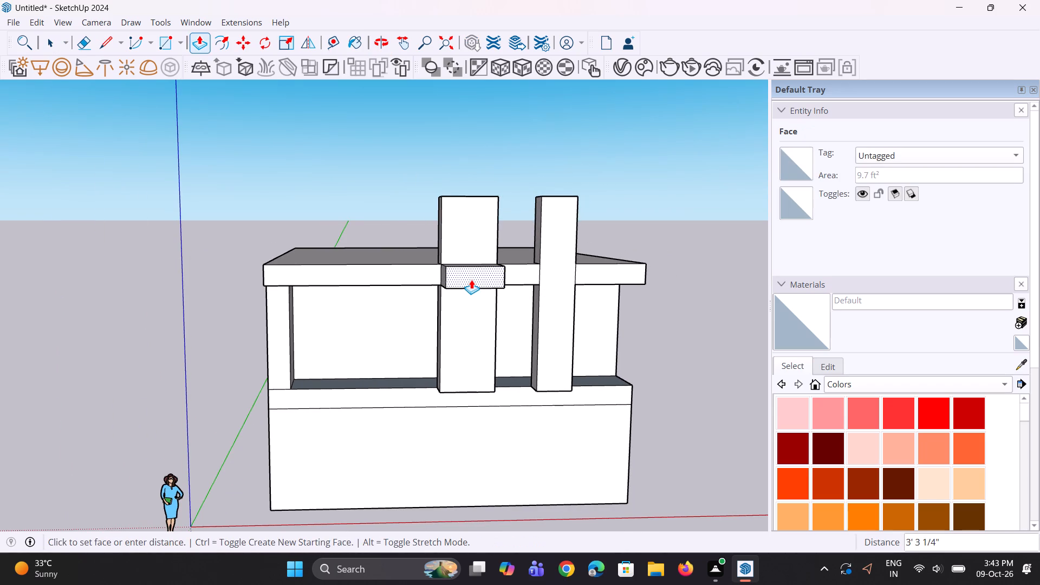
left_click(470, 276)
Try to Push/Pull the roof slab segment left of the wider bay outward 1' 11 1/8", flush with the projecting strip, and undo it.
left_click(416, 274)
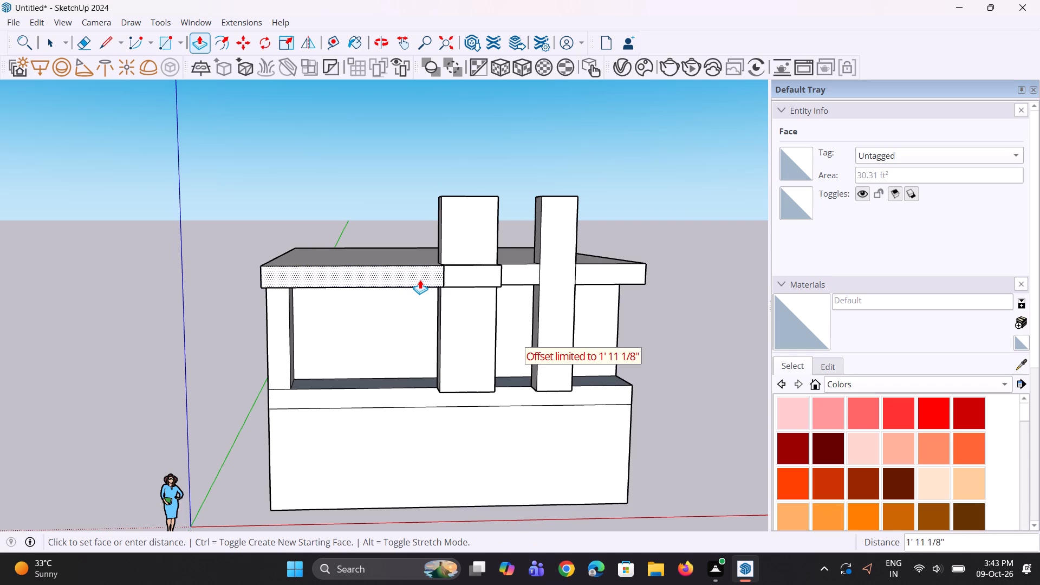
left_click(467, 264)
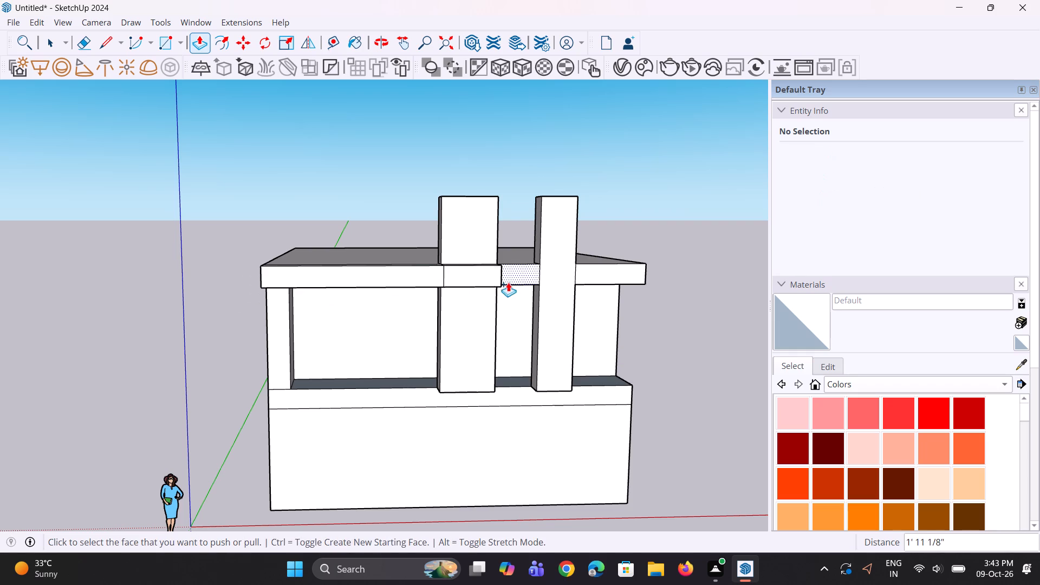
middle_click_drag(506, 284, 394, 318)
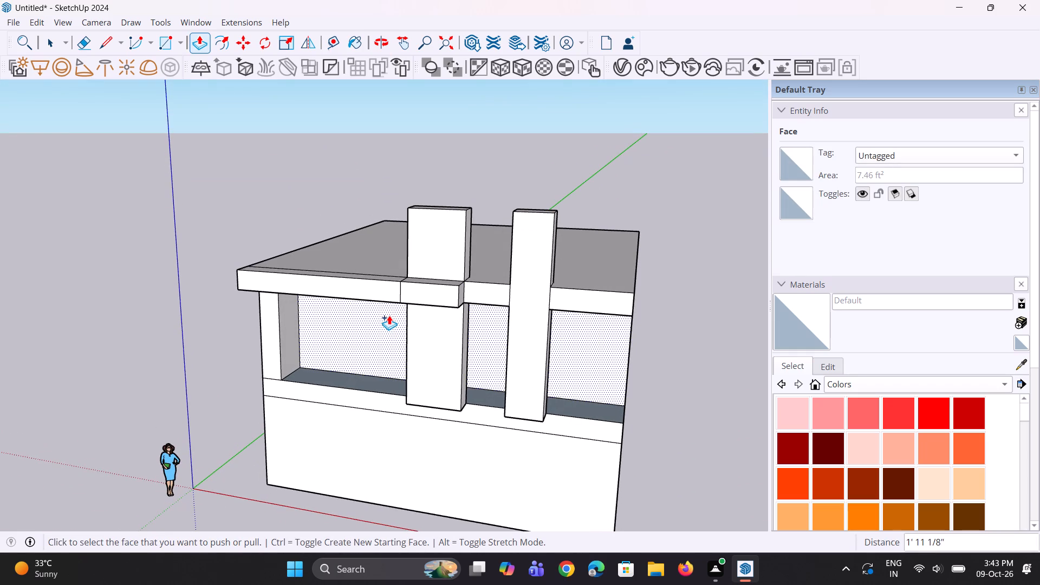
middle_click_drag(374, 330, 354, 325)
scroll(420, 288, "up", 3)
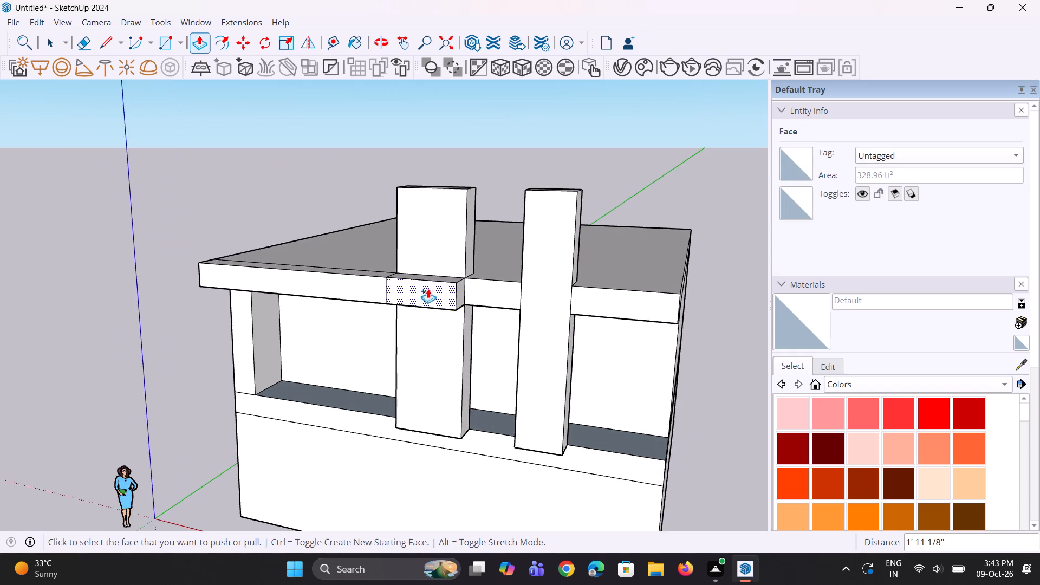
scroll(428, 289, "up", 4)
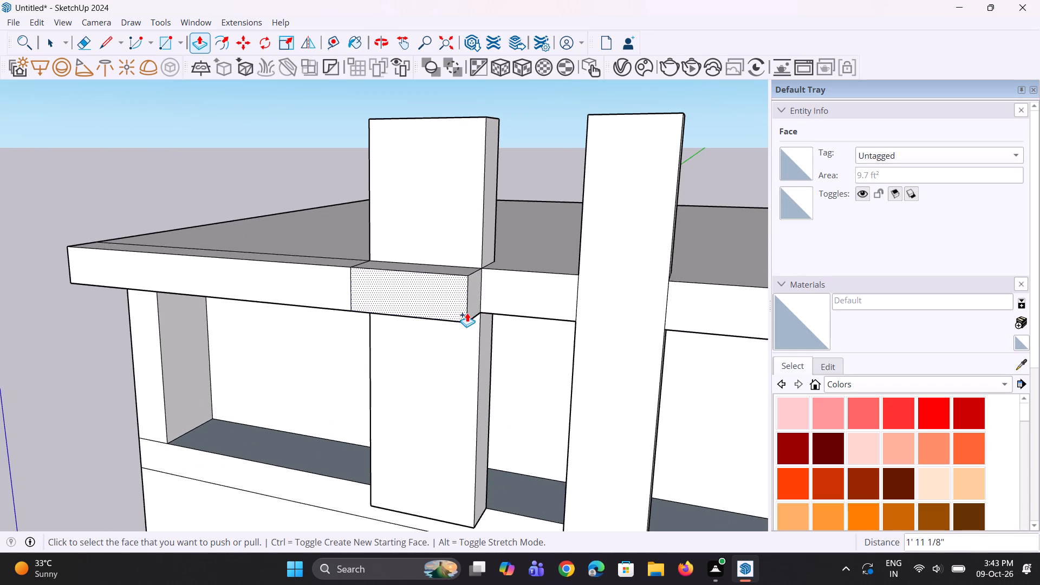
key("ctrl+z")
Push/Pull the projecting strip's left side face 16' 3/8" along the roof slab, ending flush with the slab's left side.
middle_click_drag(384, 322, 860, 257)
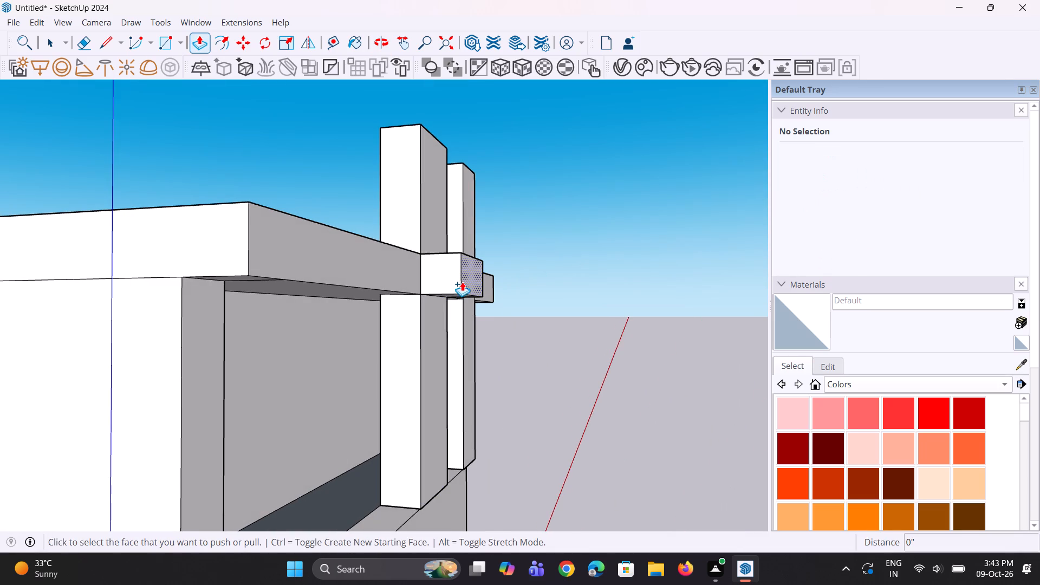
left_click(461, 281)
key("Escape")
left_click(448, 278)
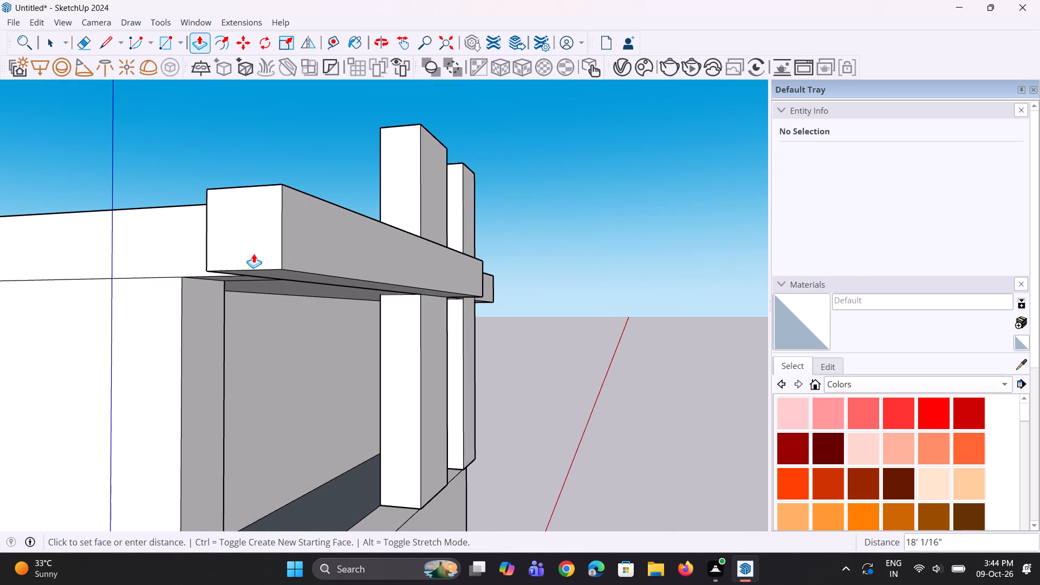
scroll(328, 227, "down", 4)
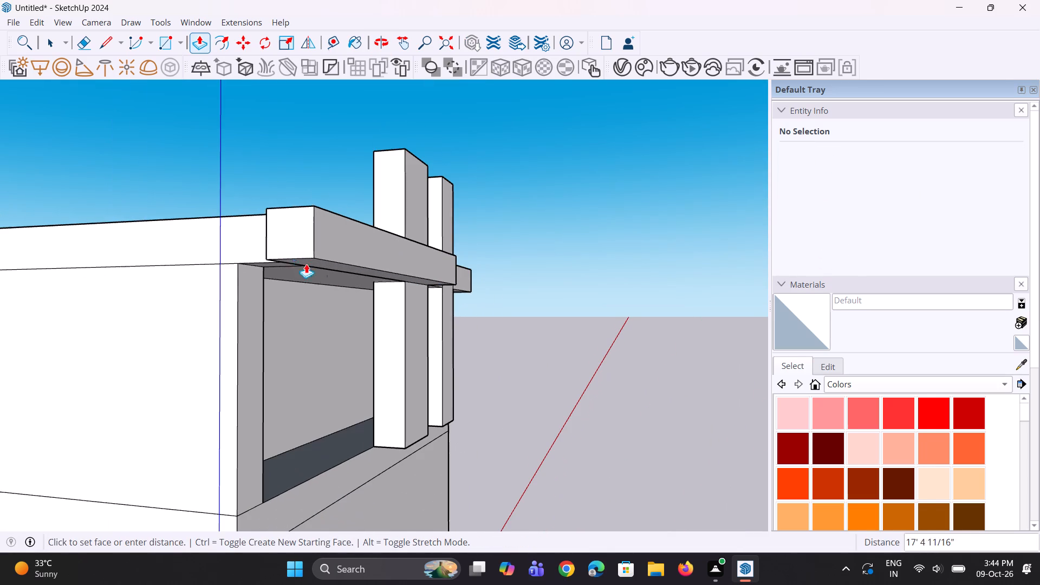
middle_click_drag(310, 269, 484, 346)
left_click(475, 342)
Draw a line across the projecting strip's underside, in line with the inner edge of the left wall pier.
scroll(559, 342, "down", 5)
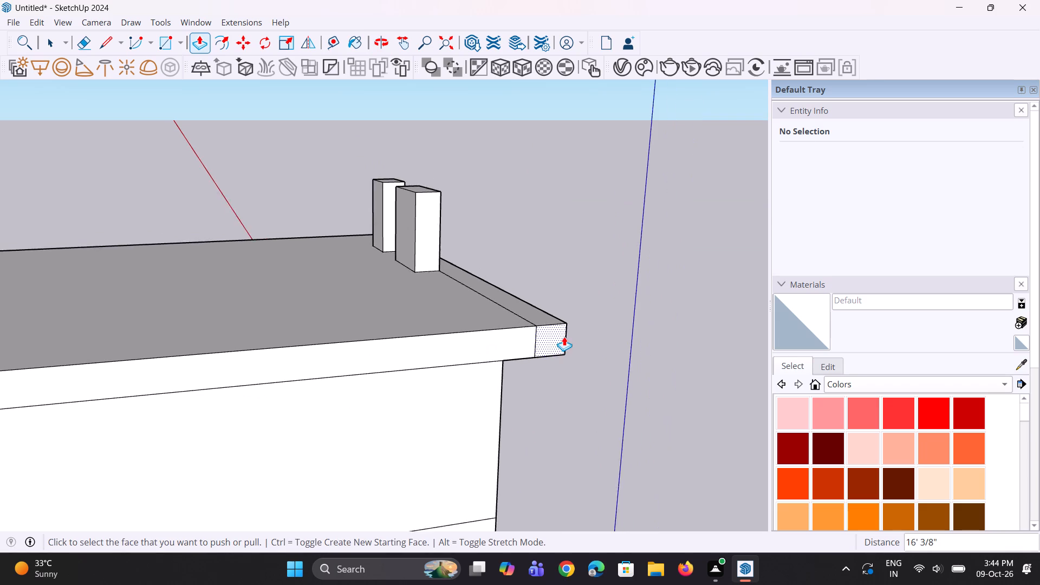
scroll(564, 336, "down", 3)
middle_click_drag(593, 344, 160, 319)
scroll(182, 321, "down", 3)
middle_click_drag(199, 343, 197, 260)
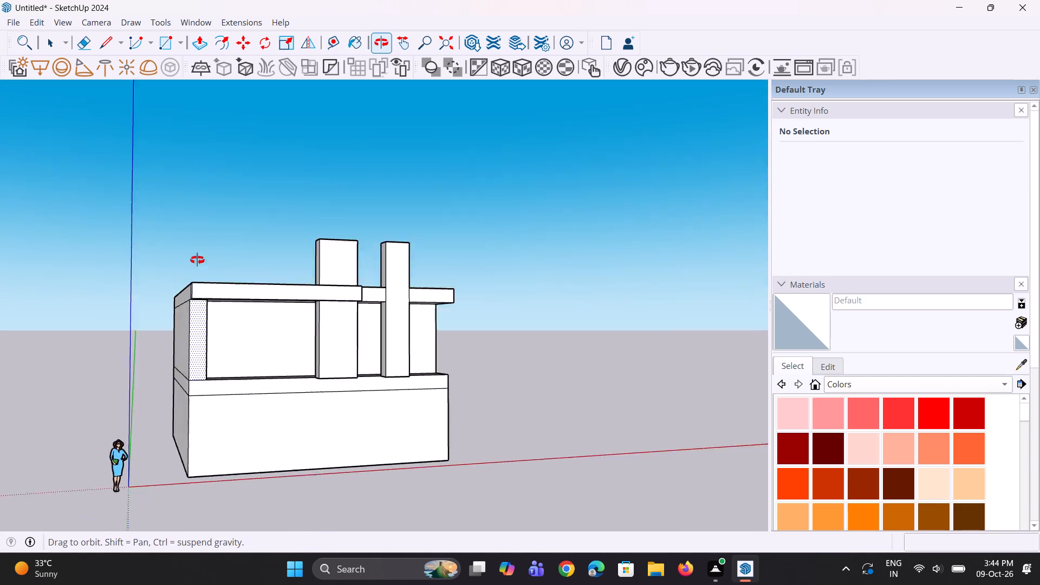
middle_click_drag(197, 260, 210, 193)
scroll(202, 262, "up", 2)
middle_click_drag(201, 262, 202, 222)
scroll(206, 228, "up", 4)
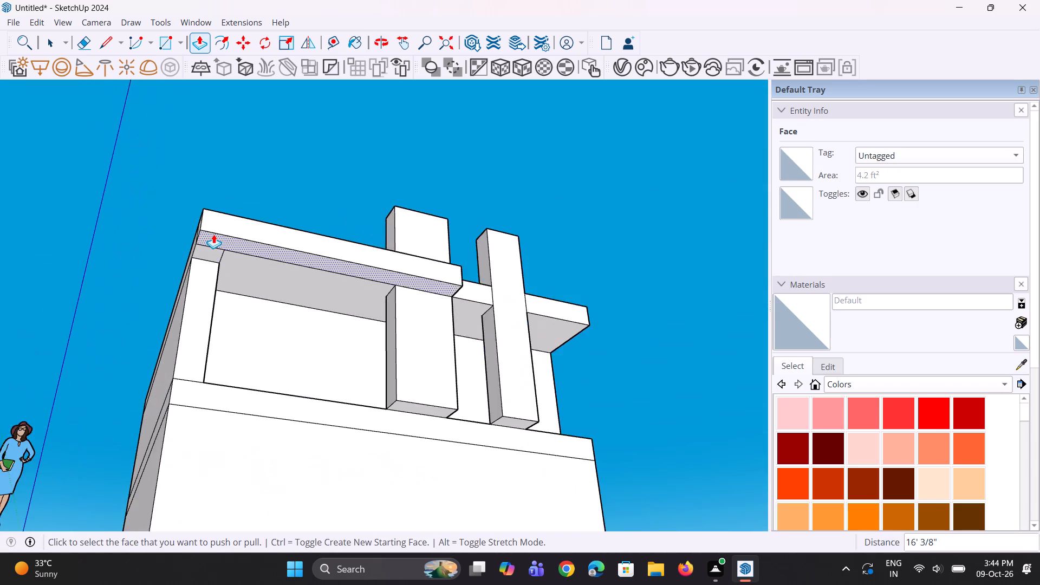
scroll(213, 234, "up", 1)
key("l")
scroll(243, 249, "up", 2)
left_click(223, 255)
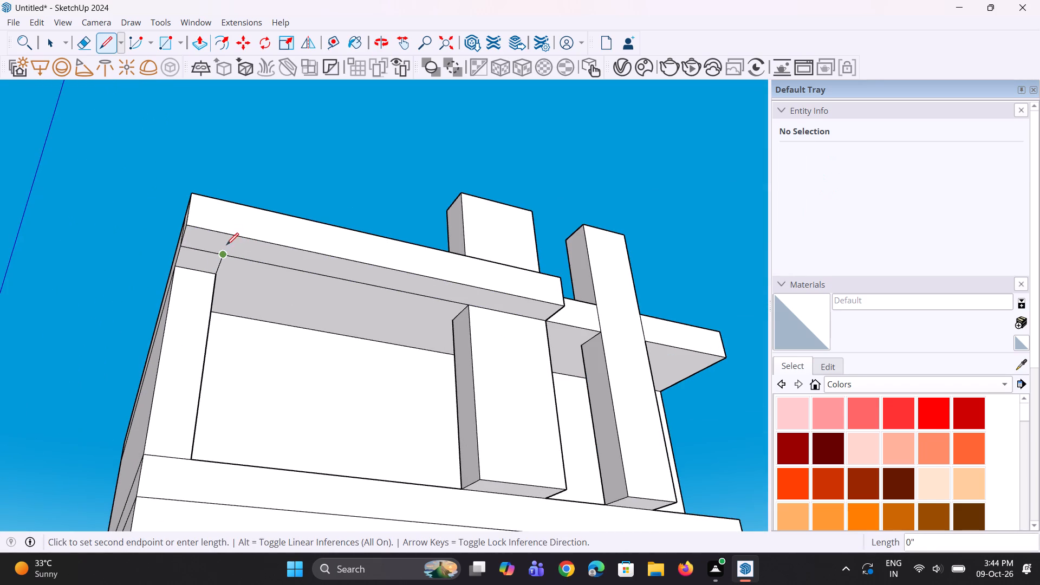
left_click(229, 236)
Push/Pull the strip's left underside end face down 11' 10 11/16" to the floor band's lower edge, forming a post.
key("p")
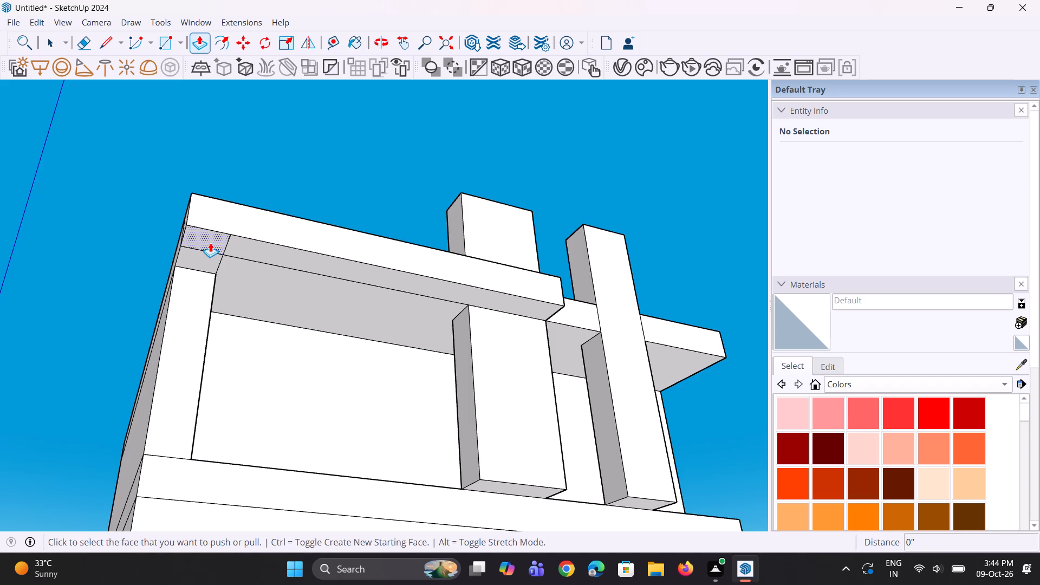
left_click(210, 243)
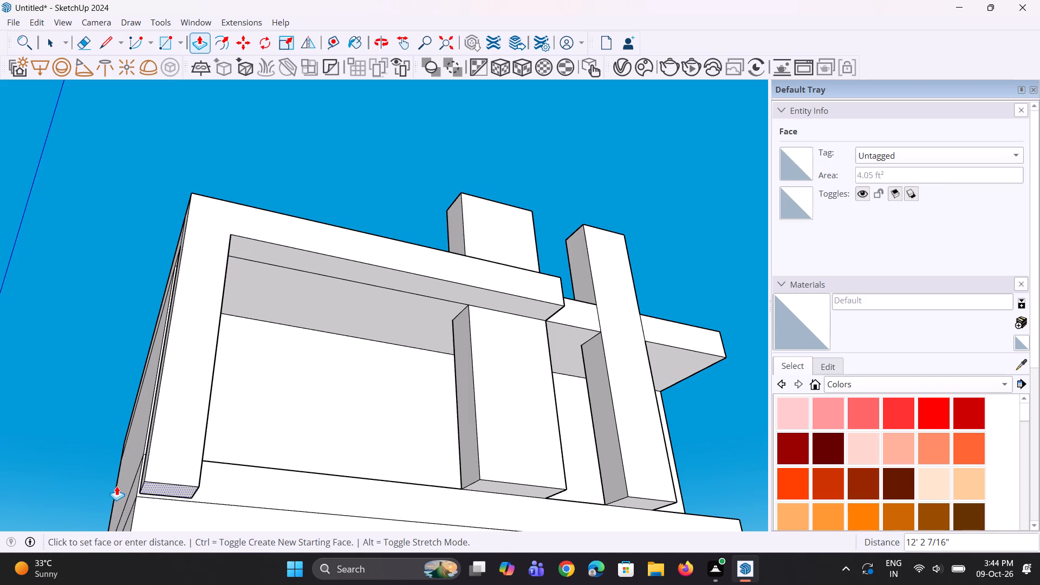
left_click(134, 489)
scroll(179, 424, "down", 4)
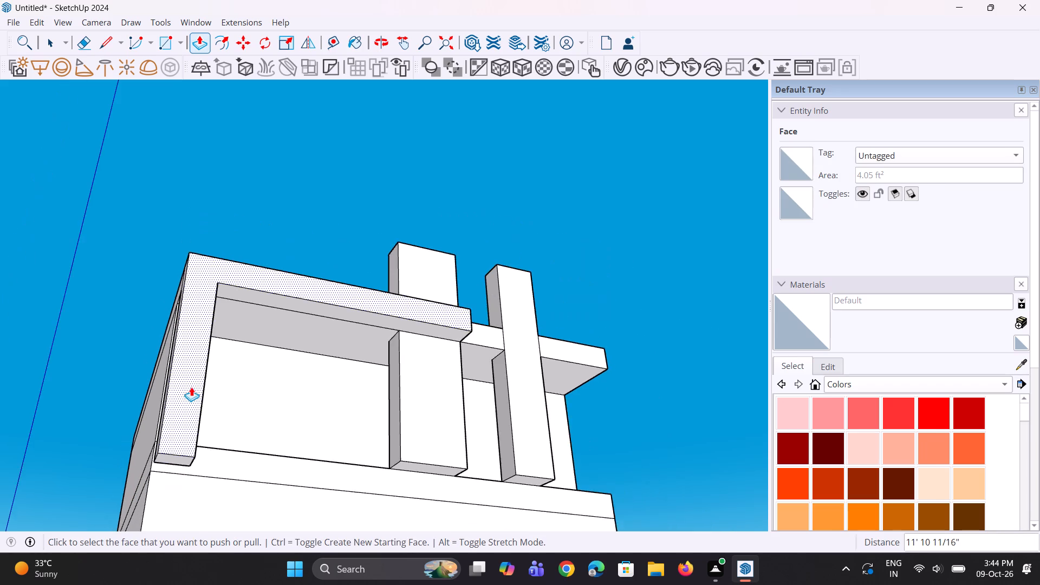
Examine the new left post and the projecting strip from both sides of the building.
scroll(196, 381, "down", 4)
middle_click_drag(307, 346, 227, 486)
scroll(214, 441, "down", 5)
middle_click_drag(225, 441, 216, 441)
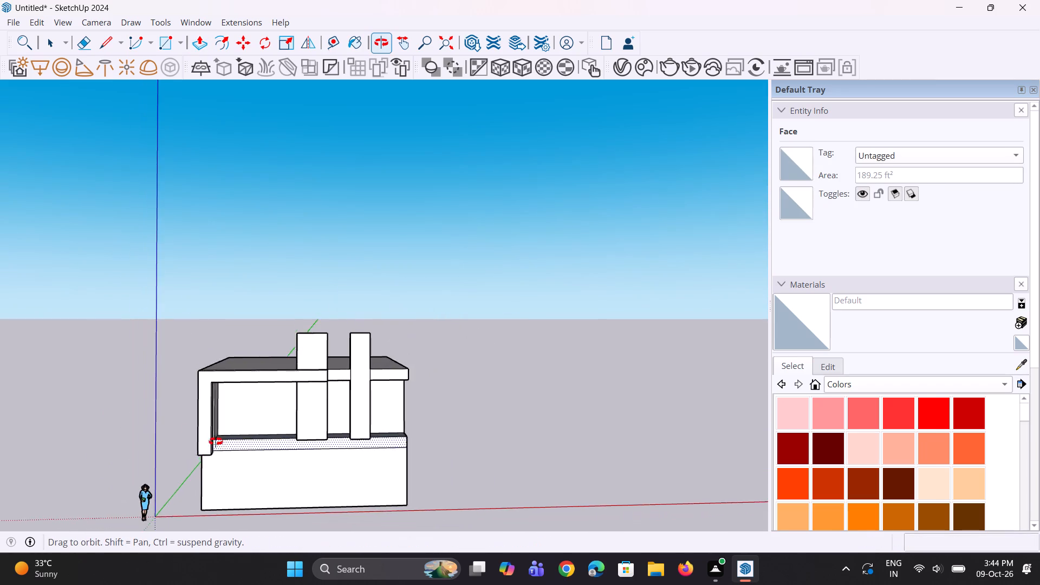
middle_click_drag(216, 441, 133, 357)
scroll(194, 419, "up", 1)
middle_click_drag(196, 420, 49, 361)
scroll(217, 461, "up", 2)
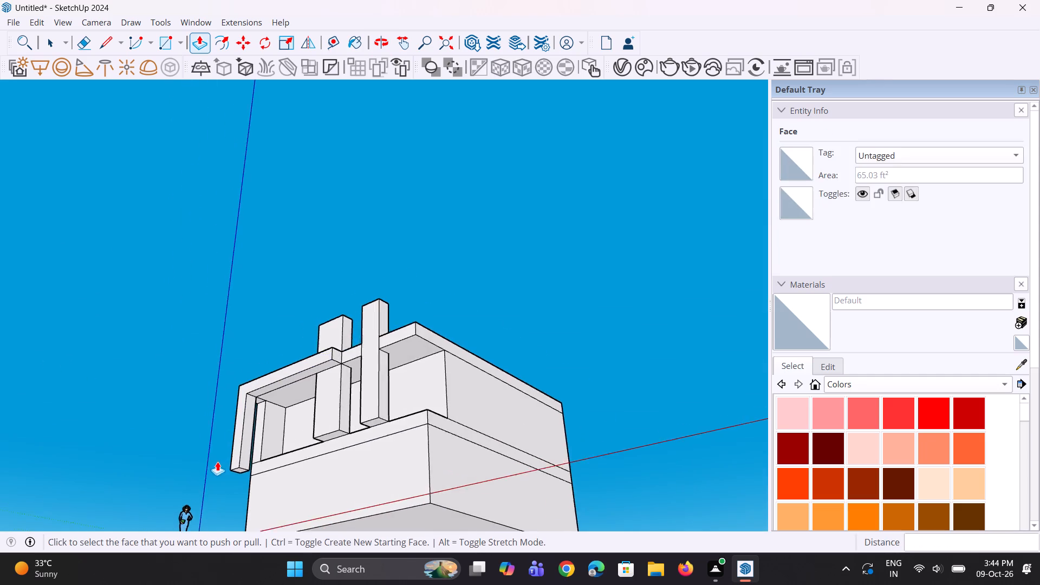
scroll(217, 461, "up", 3)
middle_click_drag(254, 476, 232, 486)
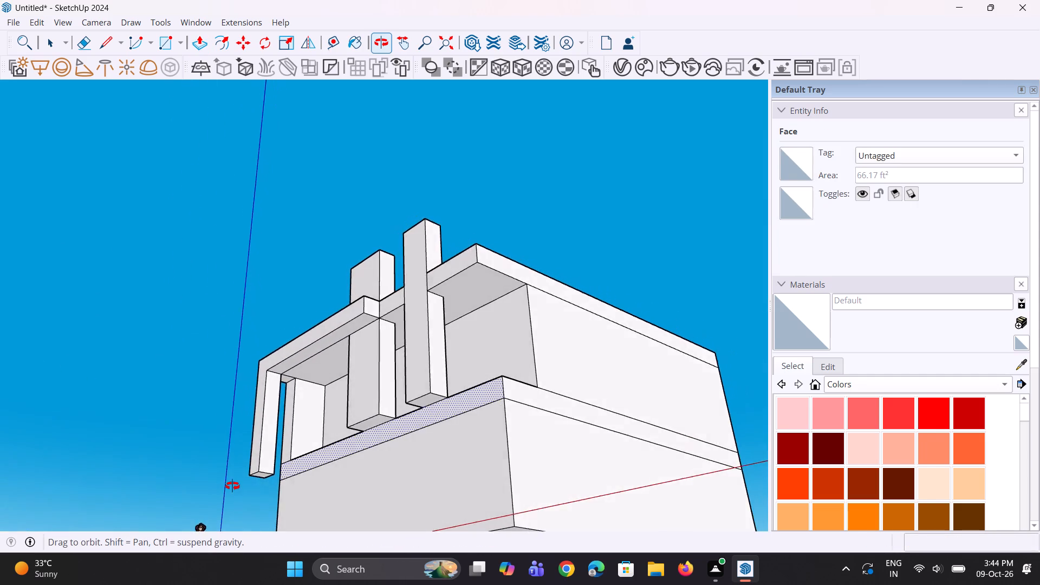
middle_click_drag(232, 486, 716, 530)
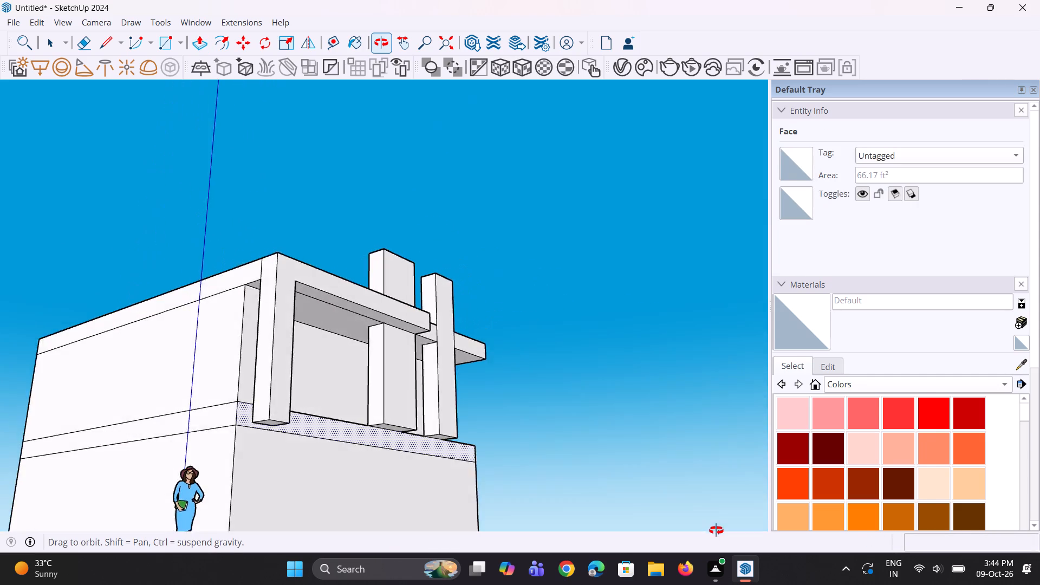
middle_click_drag(716, 530, 486, 557)
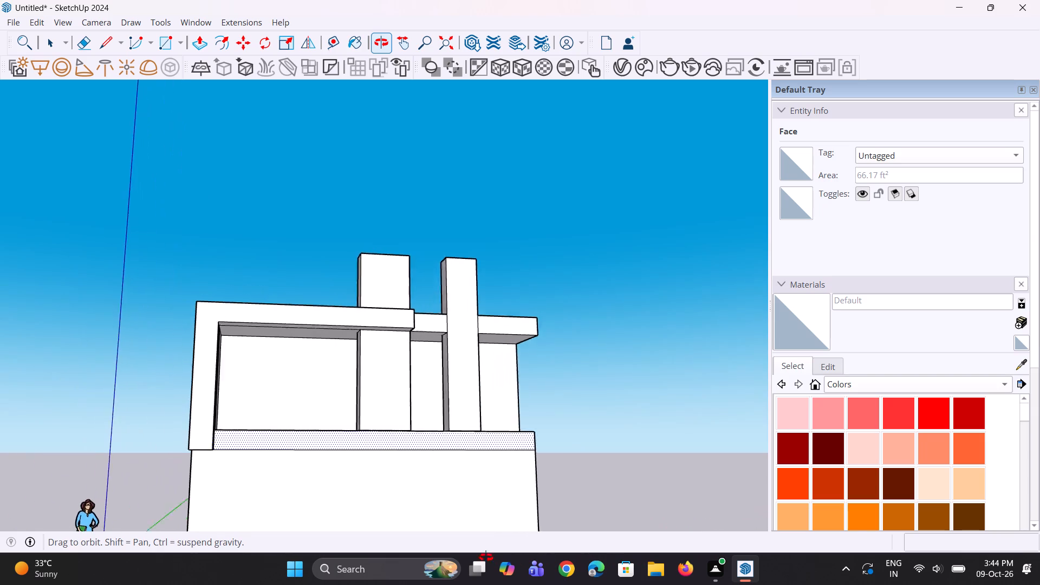
middle_click_drag(486, 557, 437, 516)
scroll(376, 441, "down", 4)
middle_click_drag(404, 437, 320, 505)
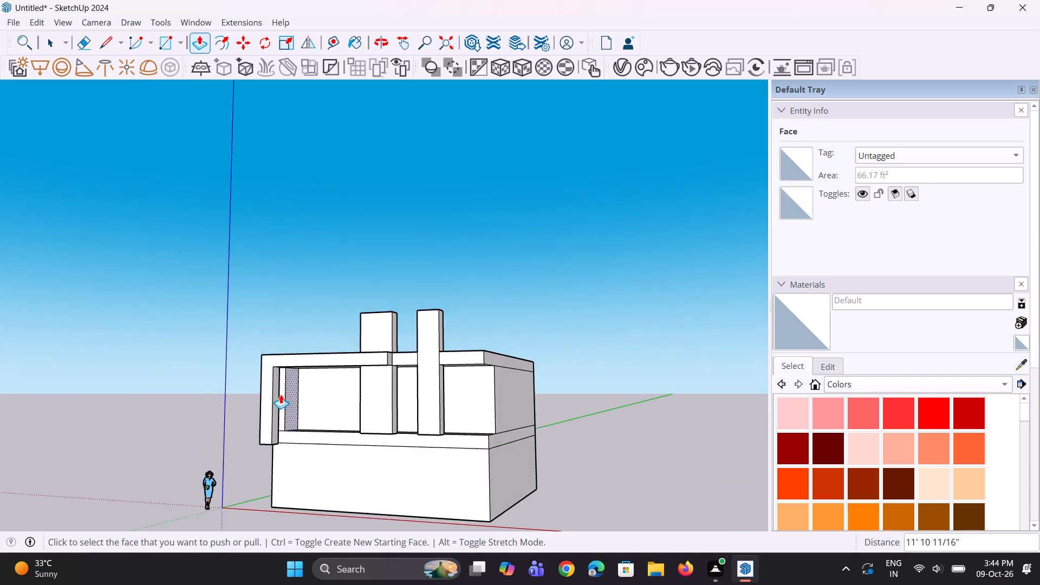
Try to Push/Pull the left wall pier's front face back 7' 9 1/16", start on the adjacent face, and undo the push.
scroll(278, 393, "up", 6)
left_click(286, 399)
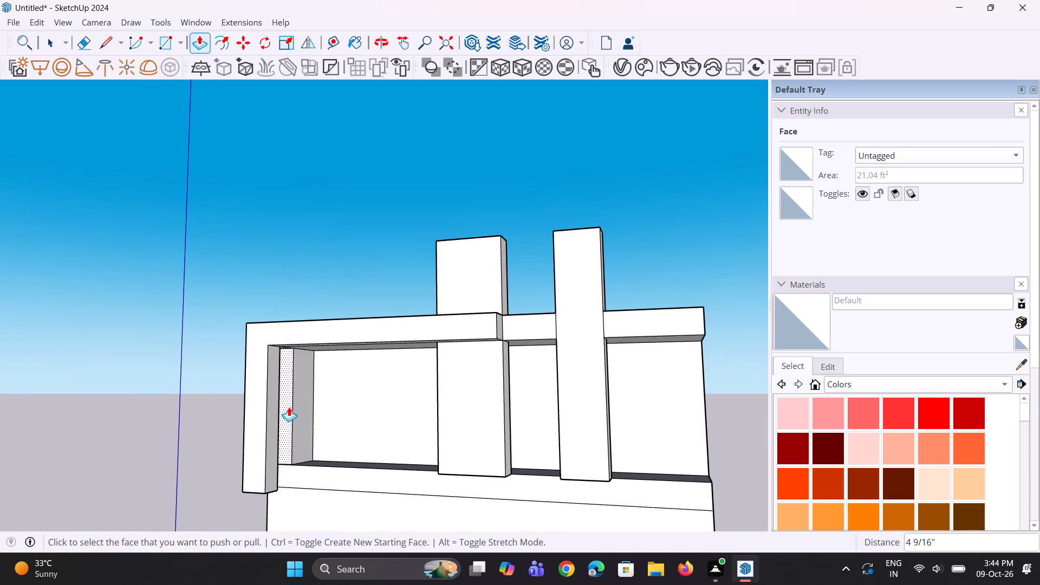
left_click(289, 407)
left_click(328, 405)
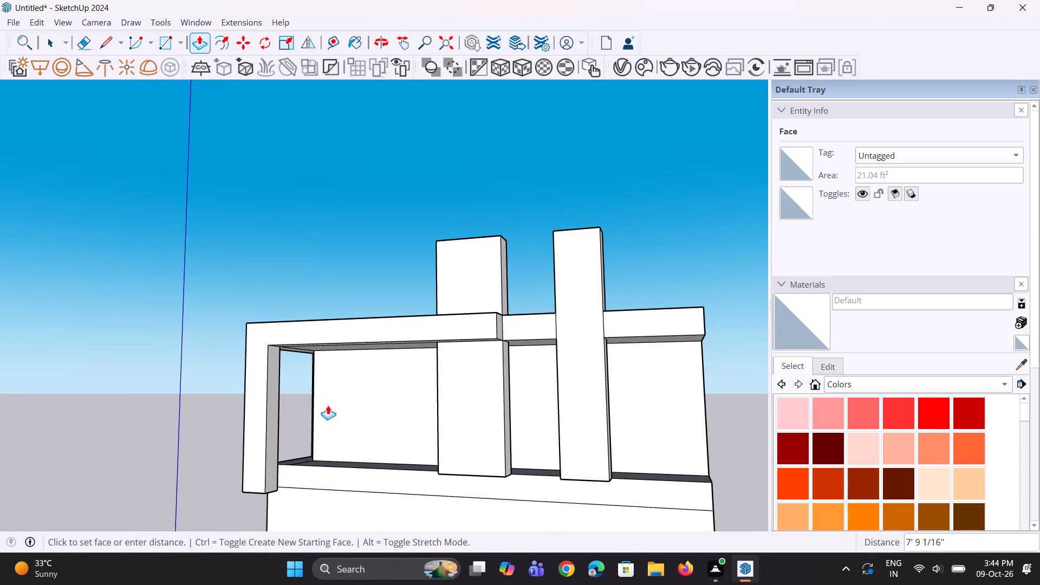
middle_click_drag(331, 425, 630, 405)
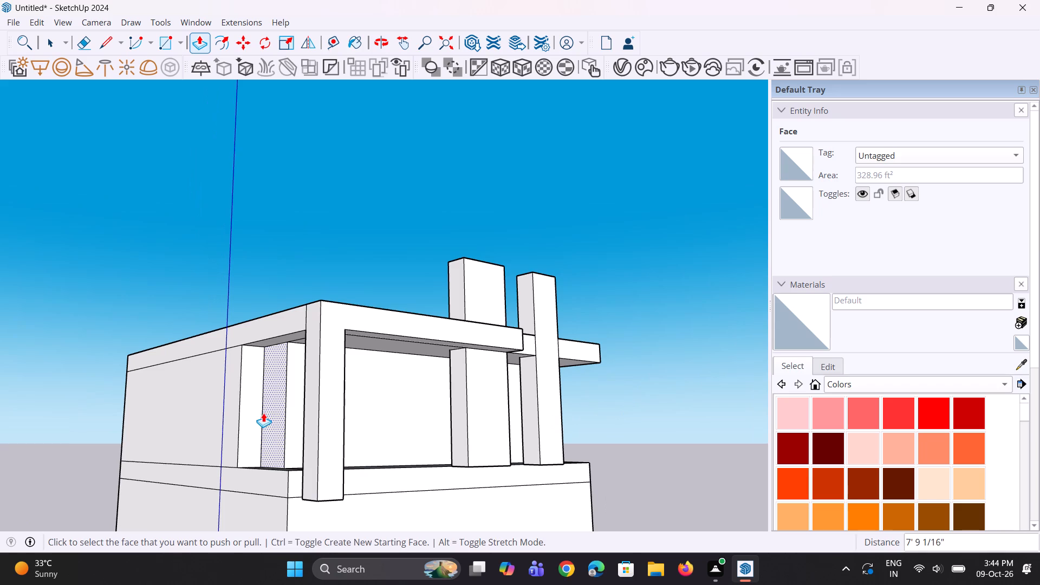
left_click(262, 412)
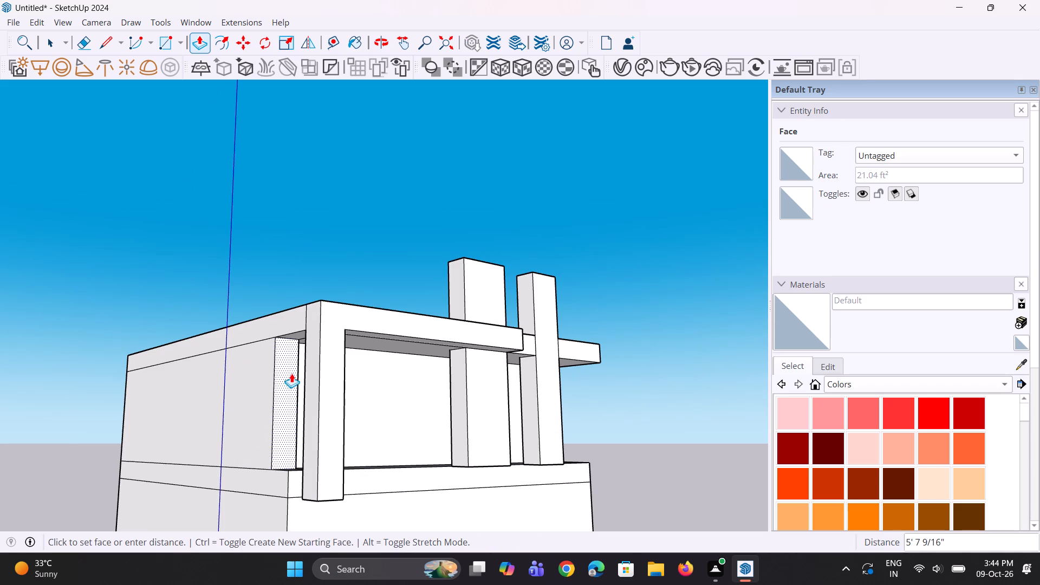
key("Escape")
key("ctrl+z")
Push/Pull the left wall pier's front face back 3' 10 11/16", flush with the recessed upper-storey wall.
middle_click_drag(405, 419, 0, 479)
scroll(204, 440, "up", 6)
left_click(282, 415)
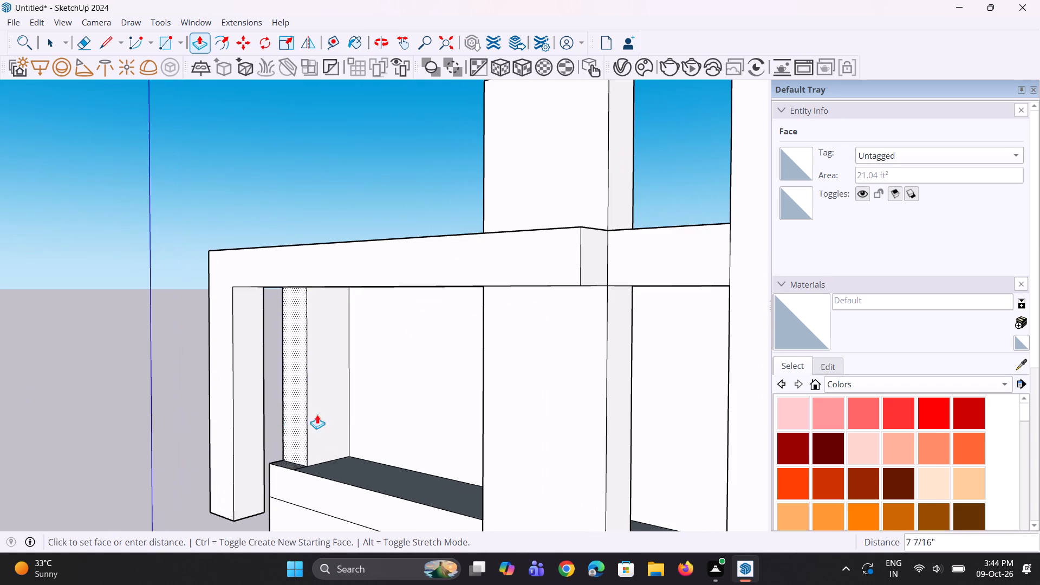
left_click(363, 411)
Draw a line across the left post's inner side face, level with the floor band's top edge.
scroll(318, 430, "down", 4)
middle_click_drag(297, 444, 451, 406)
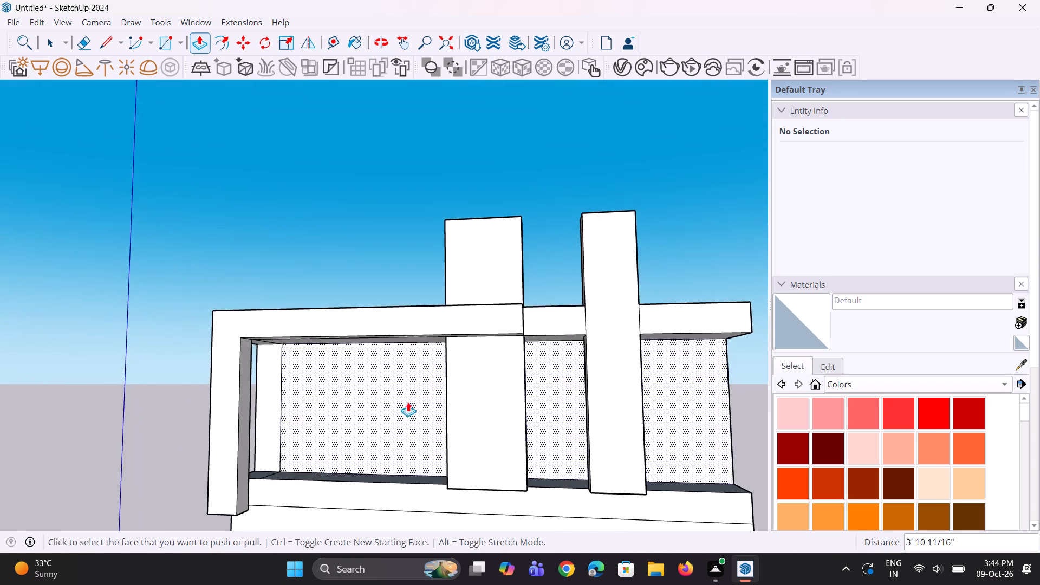
scroll(311, 389, "down", 4)
middle_click_drag(317, 464, 328, 334)
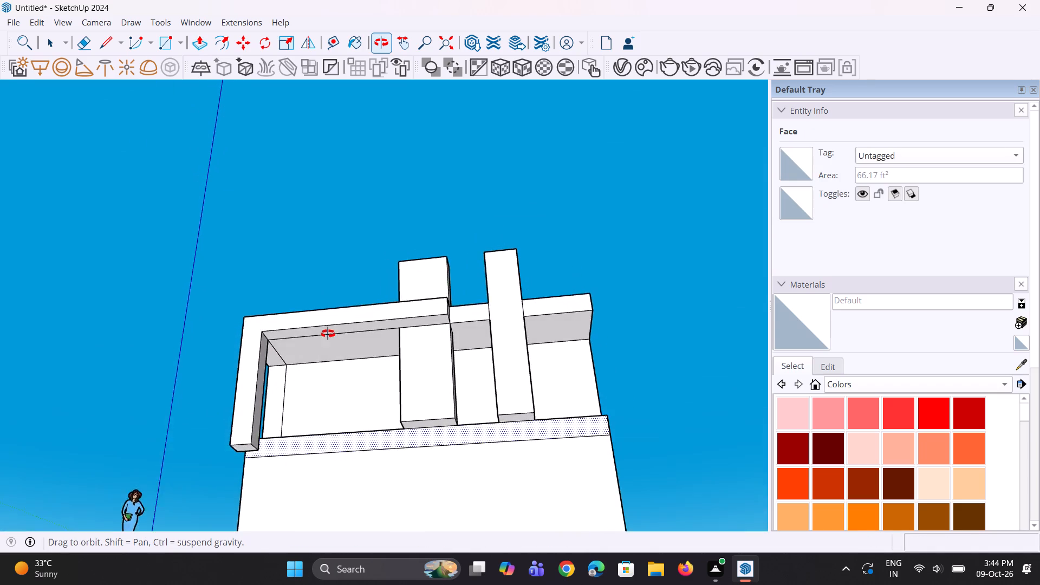
middle_click_drag(328, 334, 199, 361)
middle_click_drag(288, 441, 256, 506)
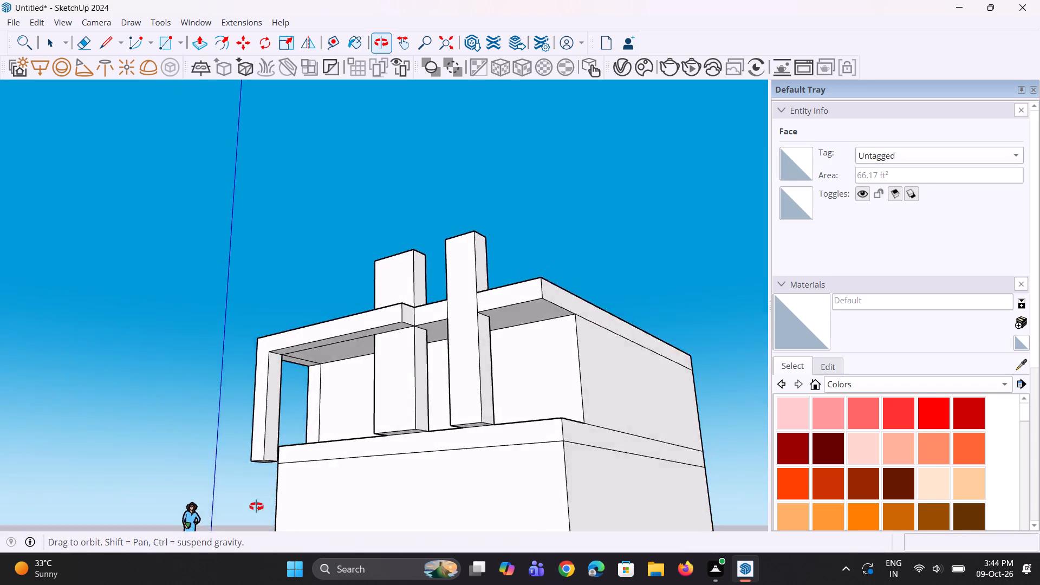
middle_click_drag(256, 506, 253, 512)
scroll(280, 422, "up", 3)
middle_click_drag(280, 446, 268, 476)
scroll(287, 445, "up", 5)
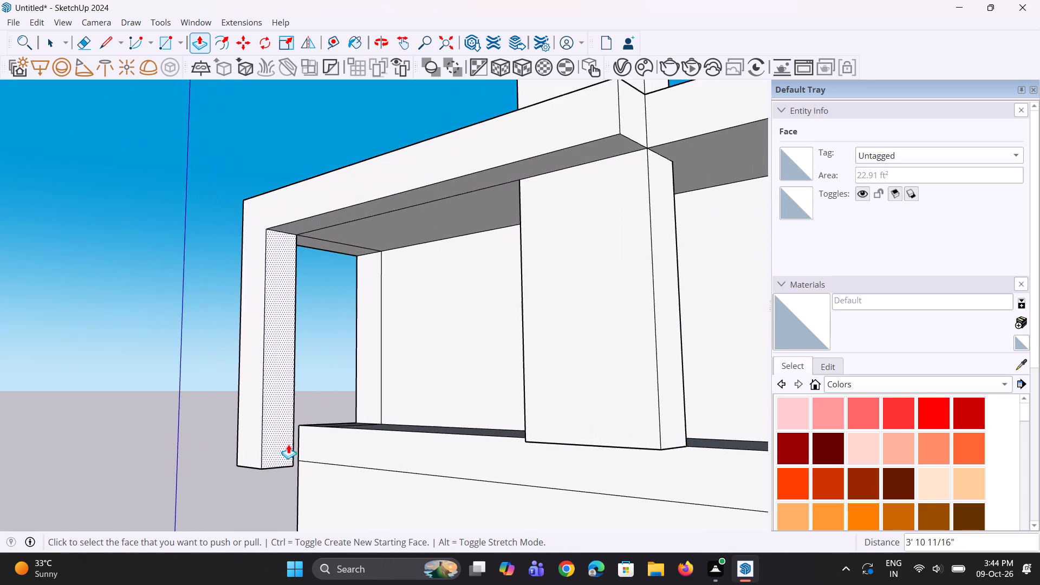
middle_click_drag(288, 444, 276, 456)
key("l")
left_click(295, 425)
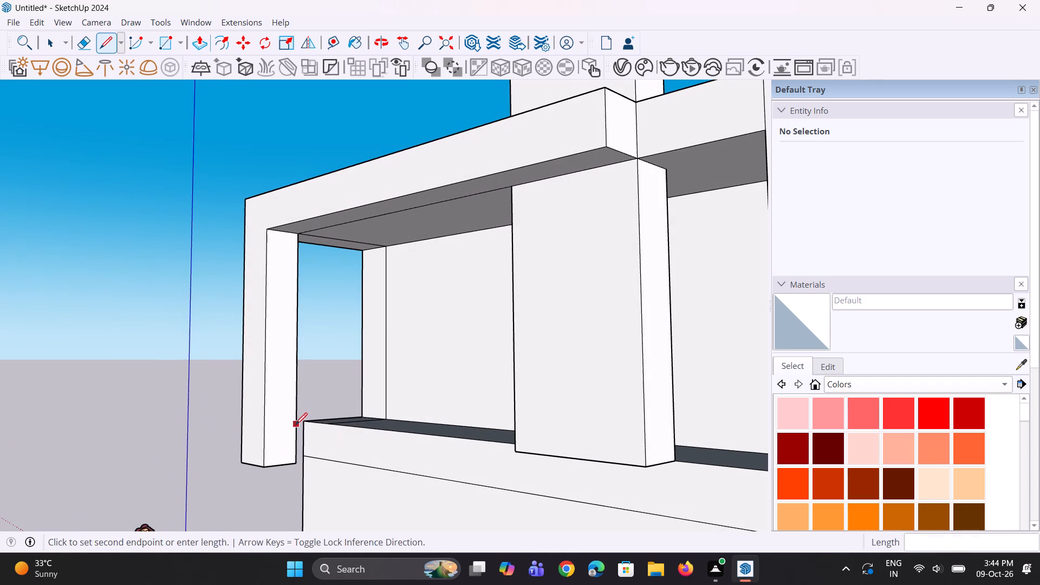
left_click(266, 431)
Push/Pull the post's lower inner face 19' 11/16" along the floor band to the wider bay's right edge, forming a bottom rail.
key("p")
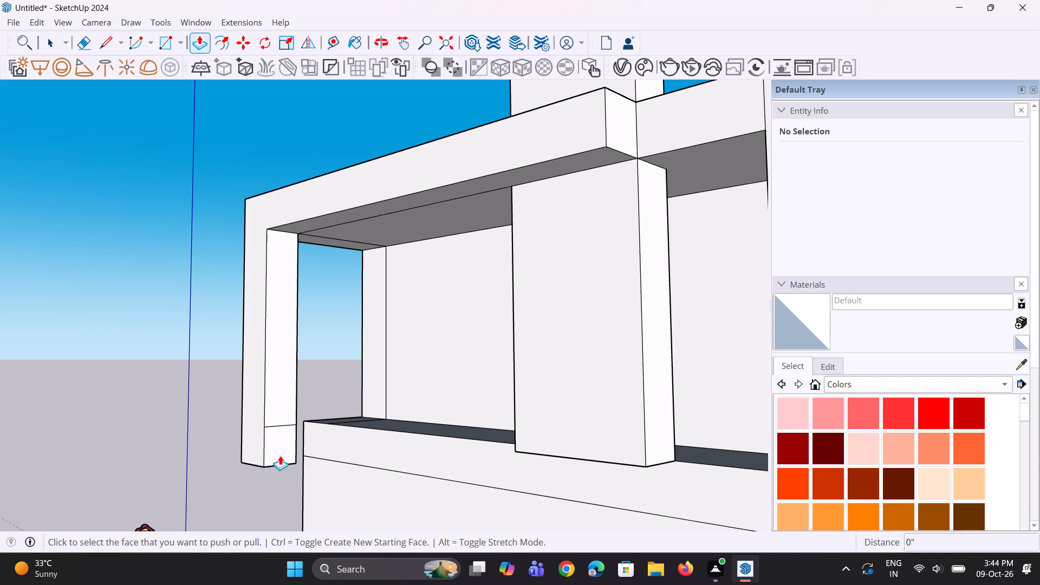
left_click(281, 447)
scroll(301, 455, "down", 7)
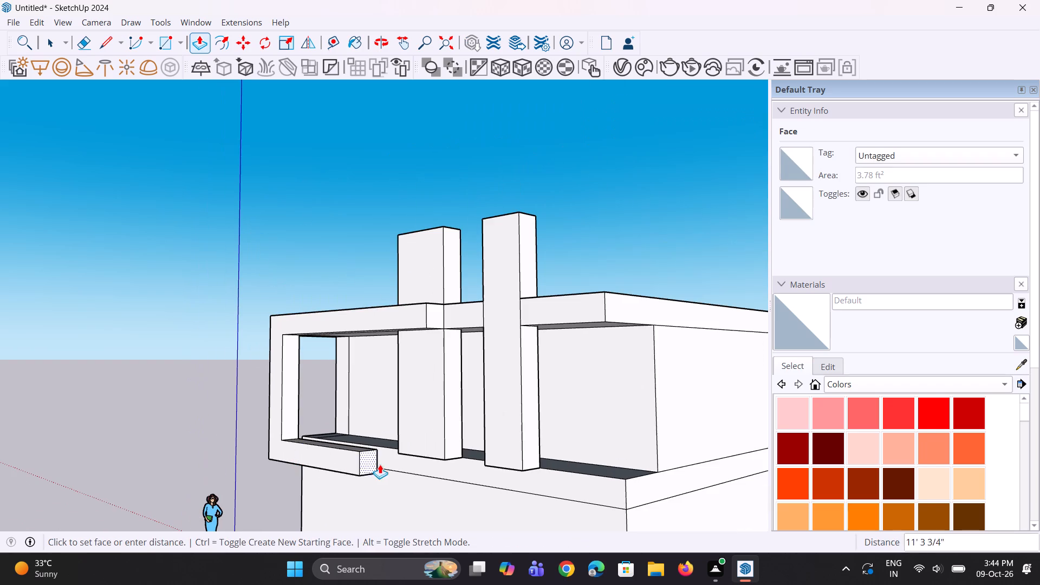
left_click(449, 456)
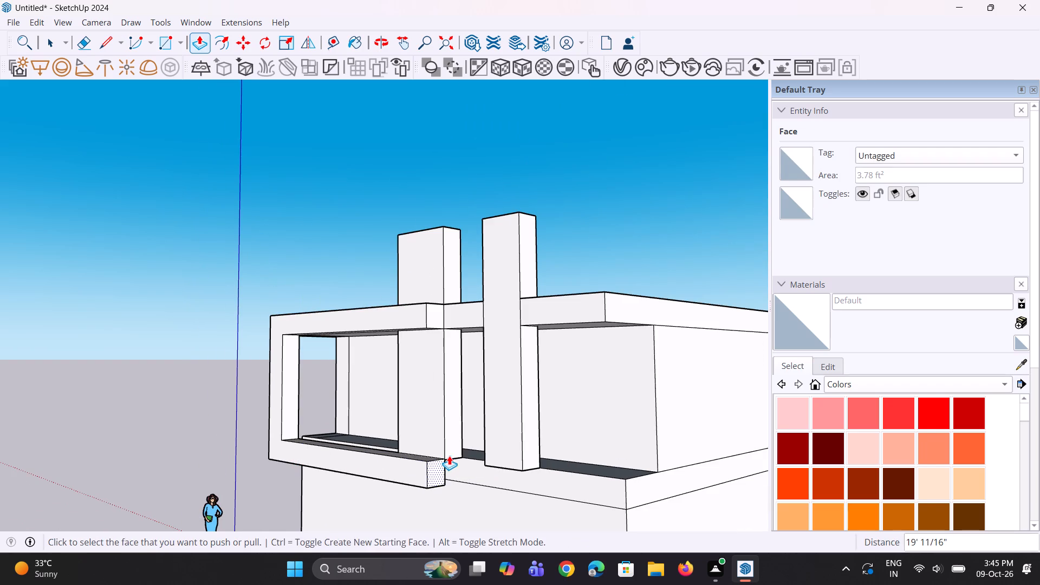
Push/Pull the right end face of the upper projecting strip outward 1' 7 15/16", past the wider bay's right edge.
scroll(414, 490, "down", 1)
middle_click_drag(419, 490, 496, 484)
scroll(461, 464, "down", 4)
middle_click_drag(471, 453, 479, 451)
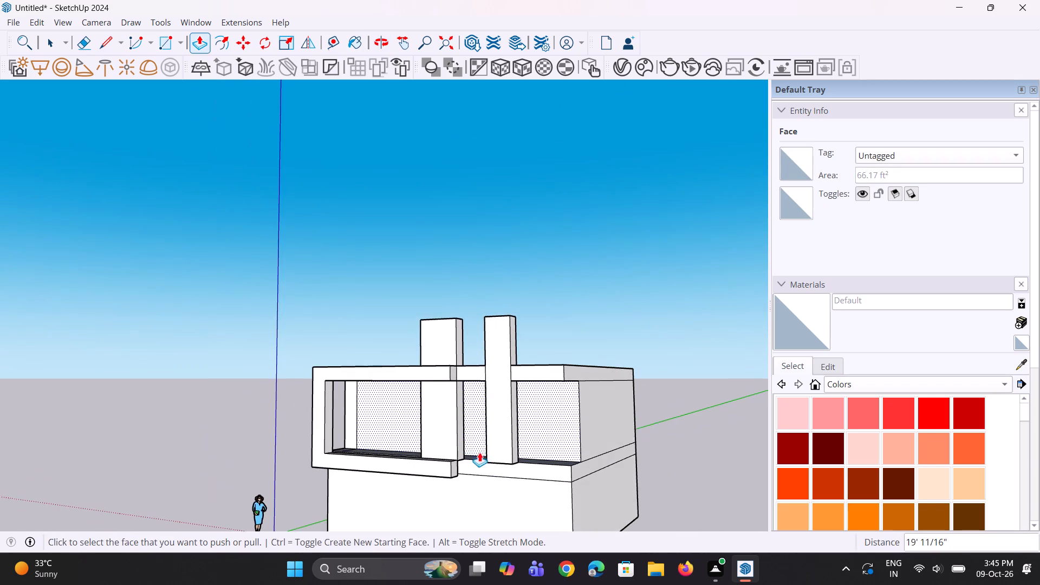
scroll(477, 459, "up", 6)
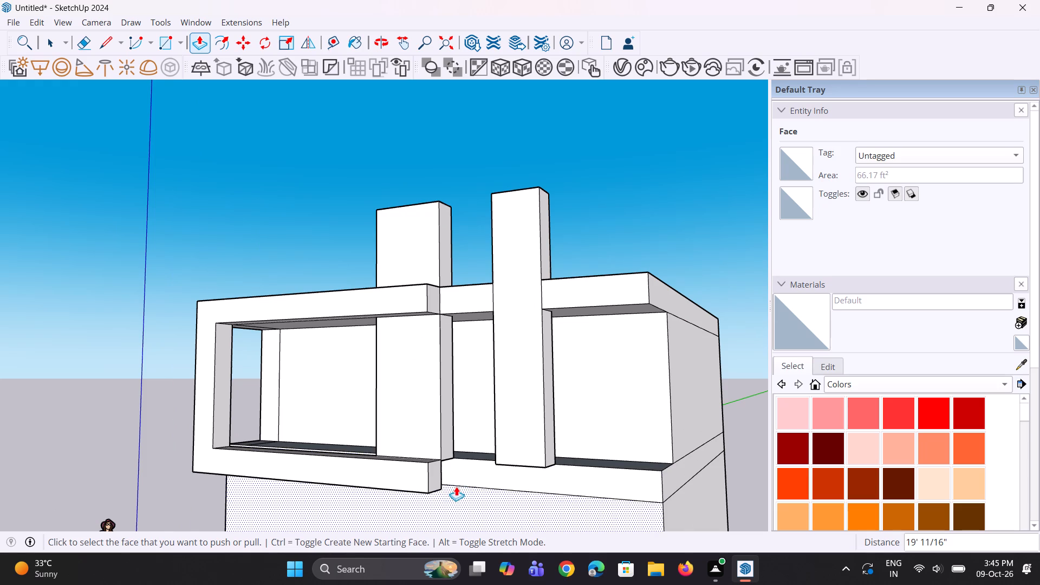
middle_click_drag(448, 486, 487, 487)
scroll(450, 315, "up", 6)
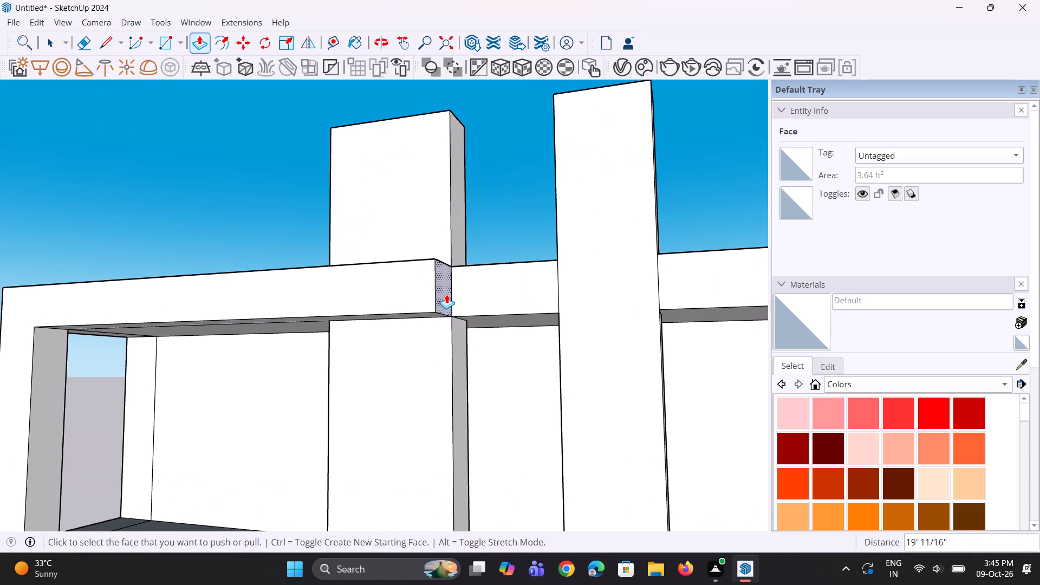
left_click(446, 294)
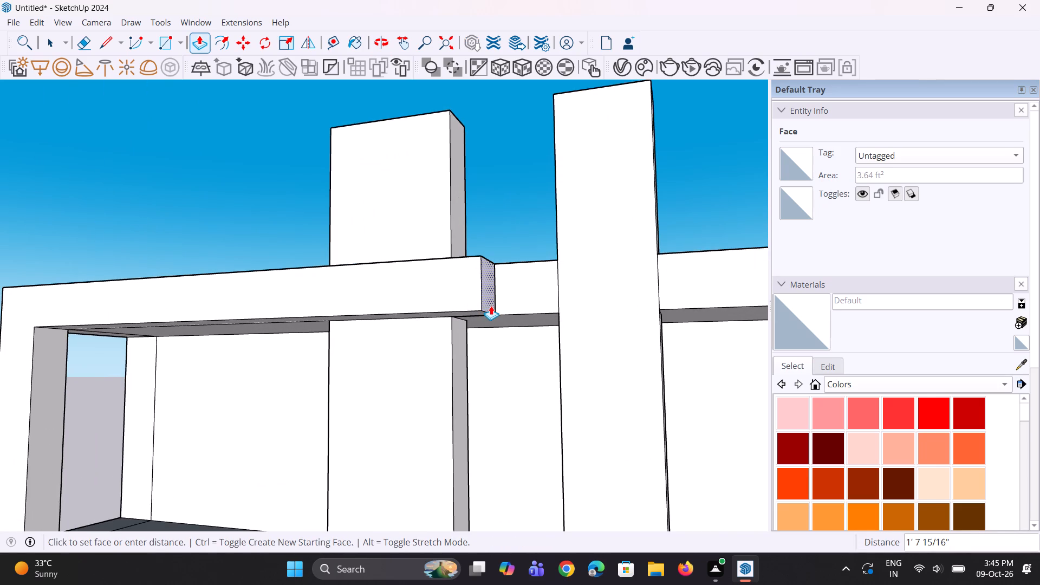
left_click(491, 305)
Draw a line across the upper strip's underside, in line with the wider bay's right edge.
middle_click_drag(452, 372, 483, 257)
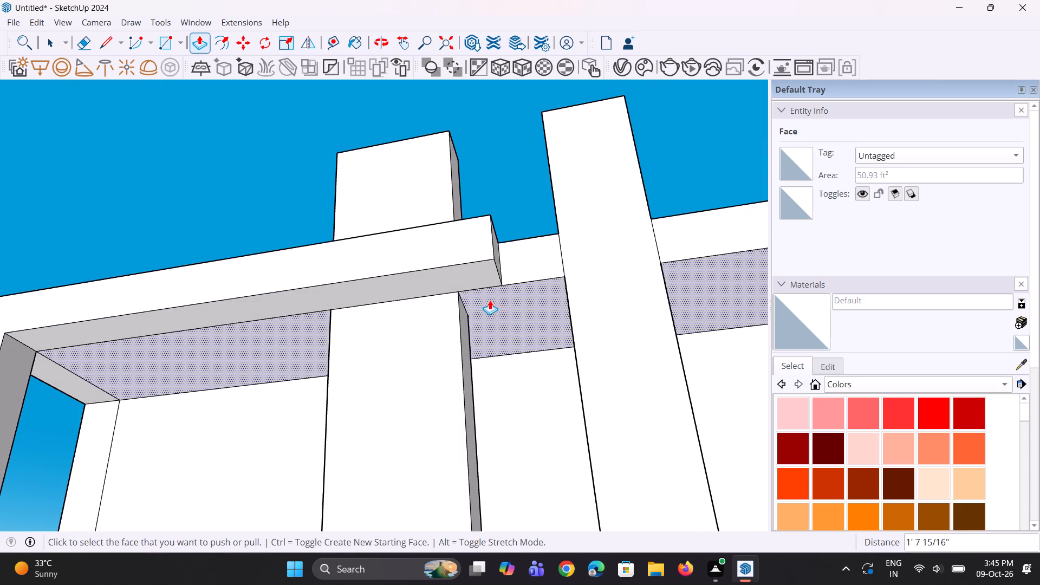
key("l")
left_click(458, 290)
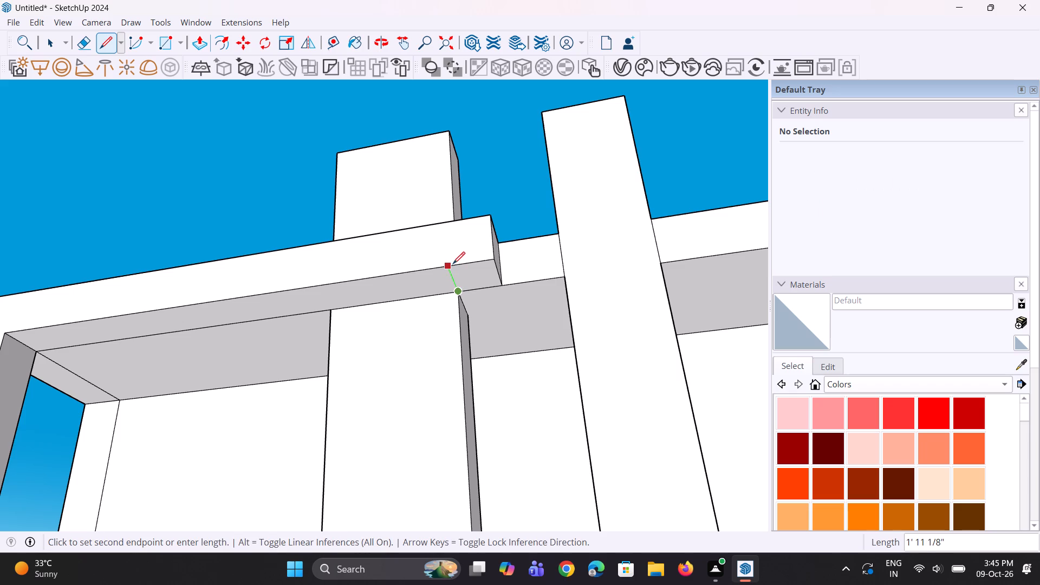
left_click(453, 264)
Push/Pull the strip's right underside end face down 11' 10 11/16" to the bottom rail's lower edge, closing the frame.
key("p")
left_click(469, 278)
scroll(467, 329, "down", 7)
left_click(448, 469)
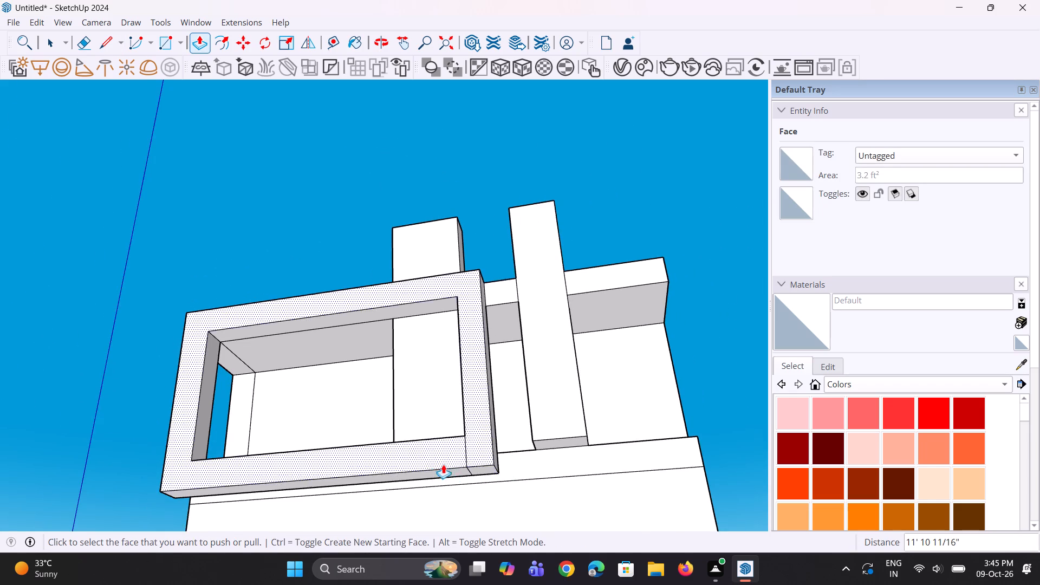
Erase the leftover seam lines at the frame's lower right corner, on the front, underside and back faces.
scroll(412, 441, "down", 4)
middle_click_drag(412, 441, 472, 557)
scroll(445, 470, "up", 8)
middle_click_drag(431, 441, 437, 458)
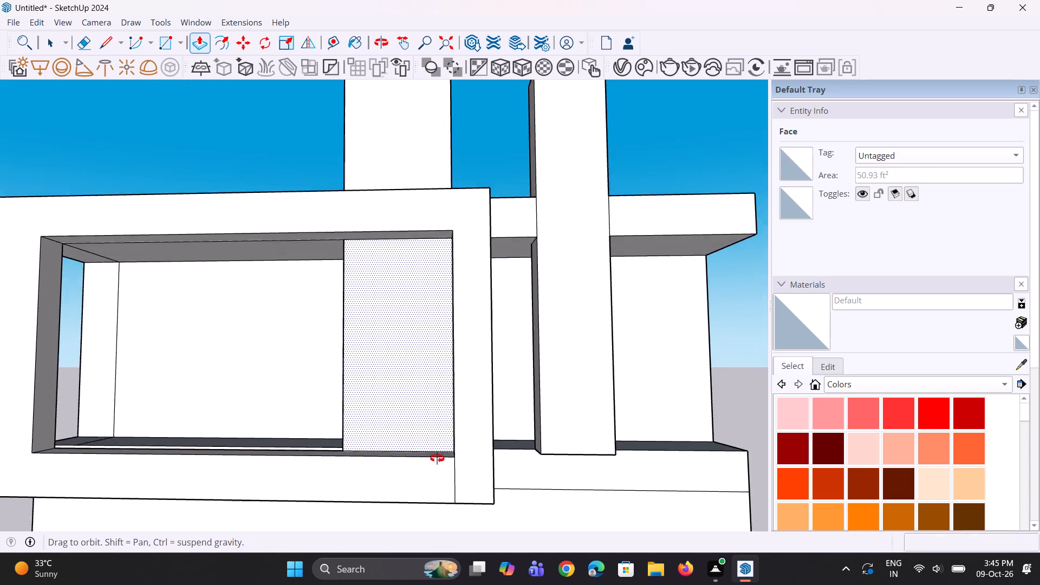
middle_click_drag(437, 458, 444, 472)
scroll(448, 485, "up", 6)
key("e")
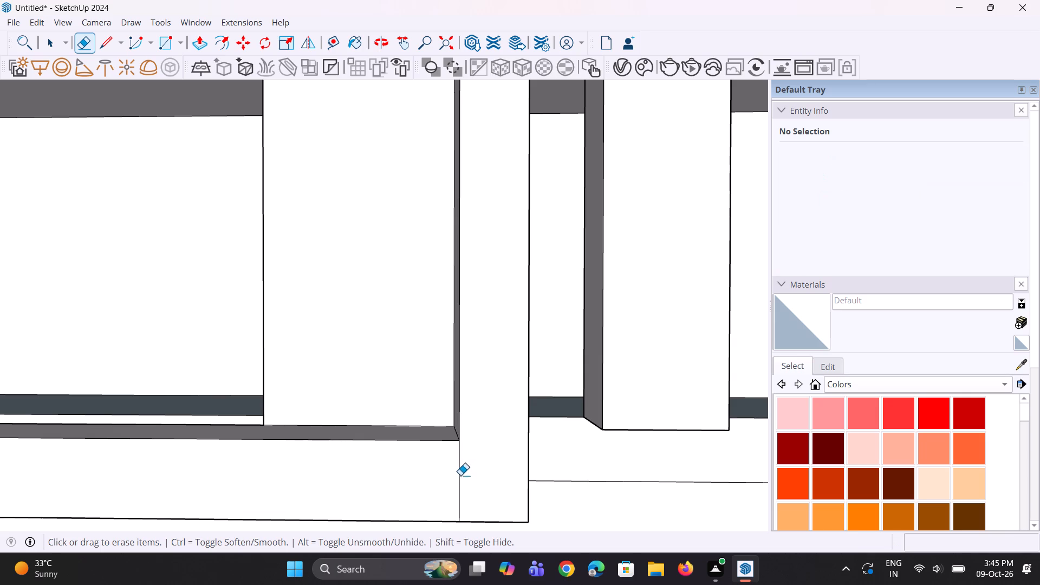
left_click(459, 475)
scroll(427, 466, "down", 4)
middle_click_drag(428, 476, 463, 167)
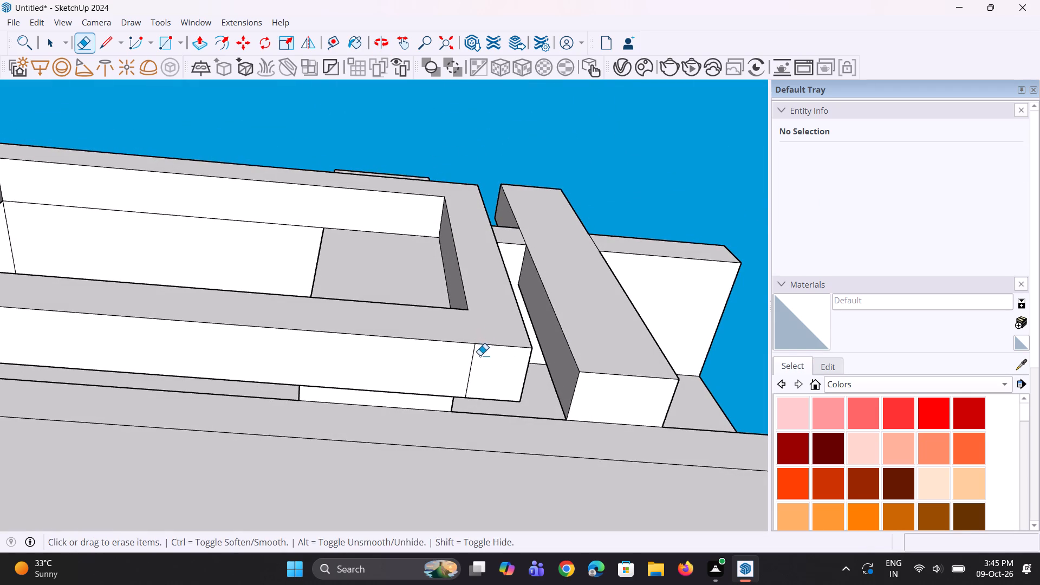
left_click(471, 363)
middle_click_drag(428, 391, 437, 256)
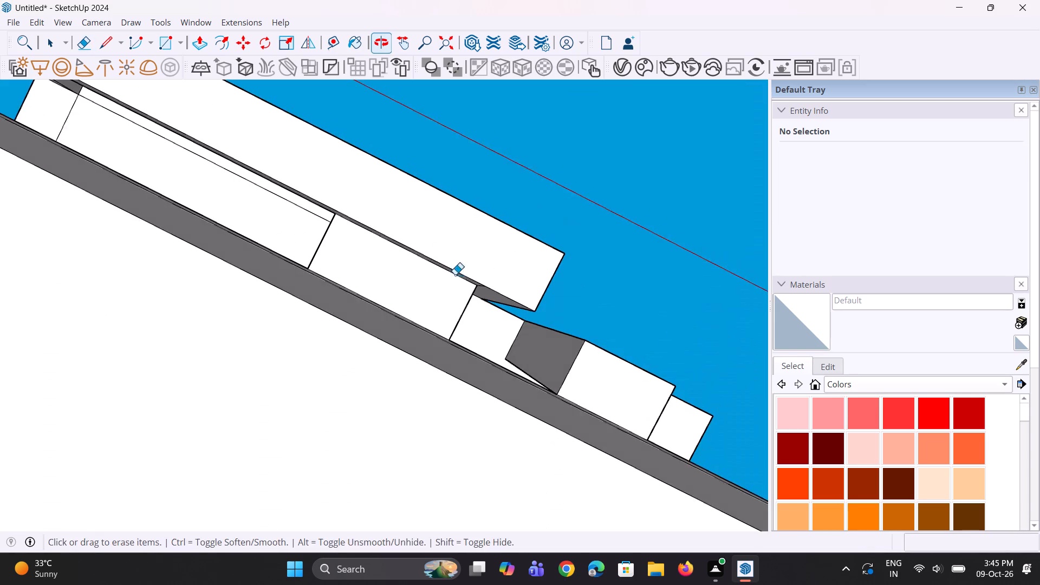
scroll(467, 287, "up", 6)
middle_click_drag(473, 294, 478, 272)
left_click(492, 256)
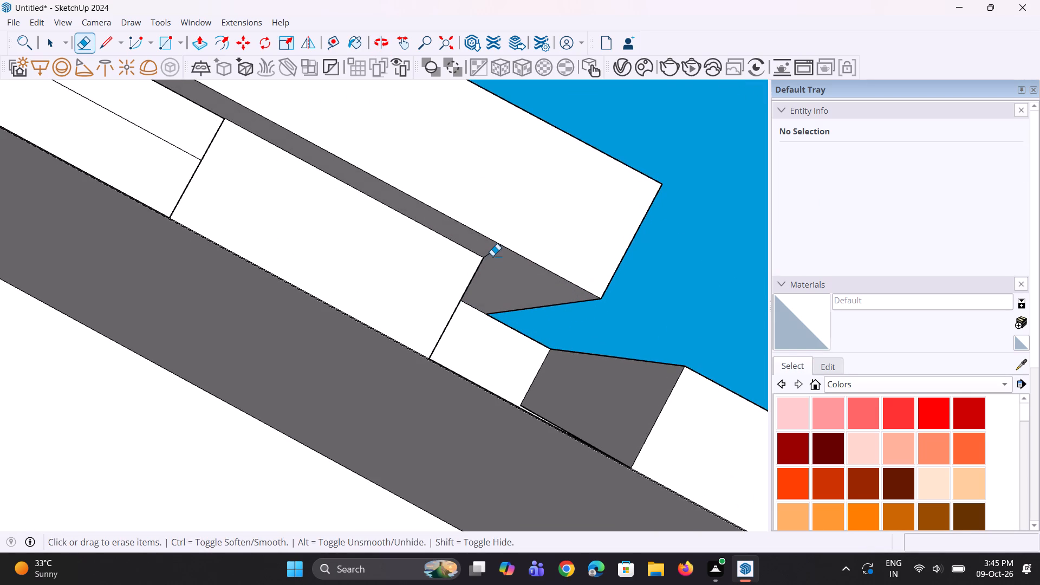
left_click(491, 252)
Examine the closed front frame from below and from the front, including the floor edges behind its left end.
scroll(496, 256, "down", 5)
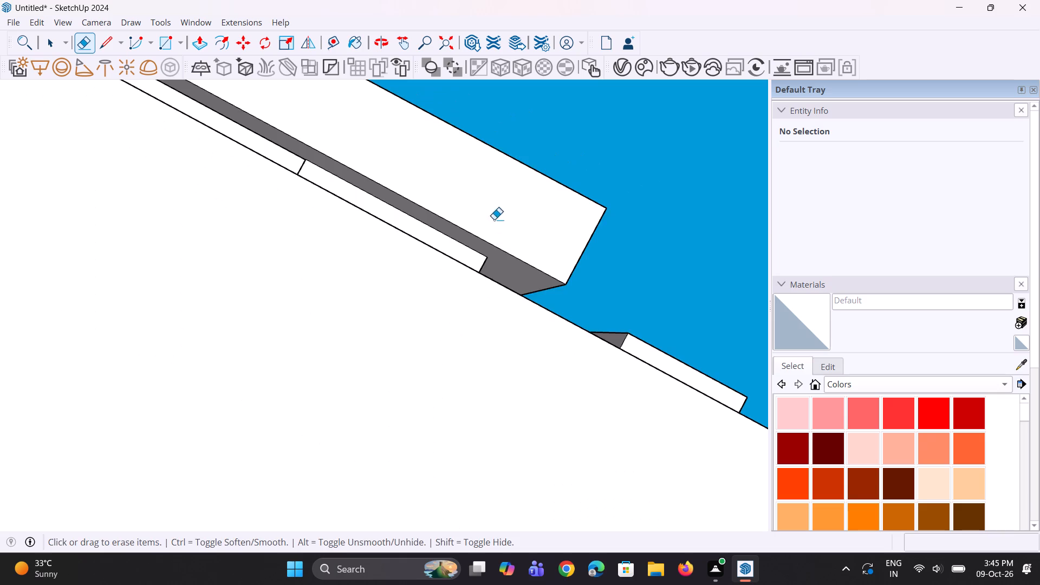
middle_click_drag(440, 238, 386, 394)
scroll(385, 392, "down", 10)
middle_click_drag(395, 303, 340, 412)
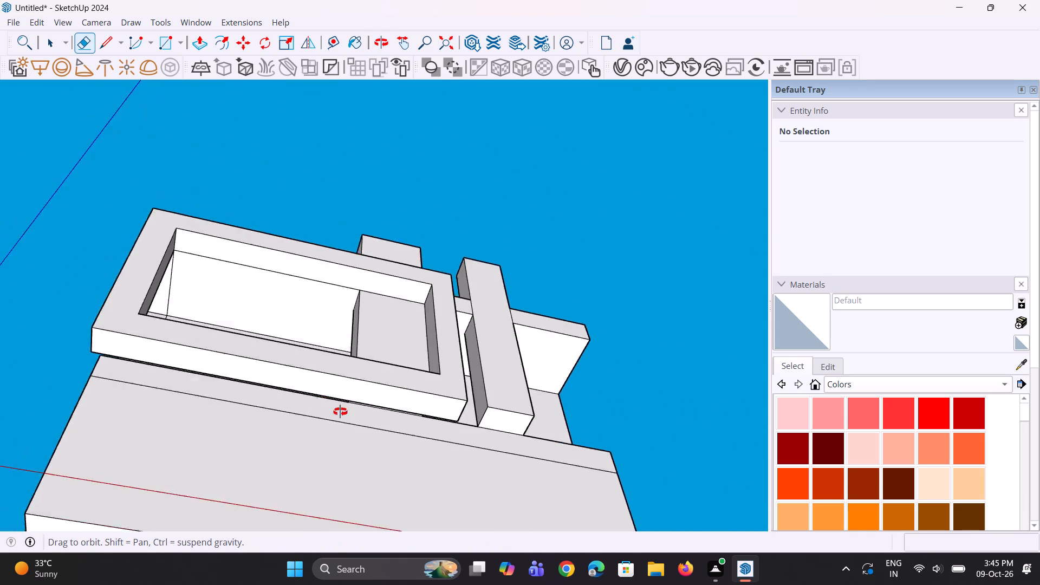
middle_click_drag(340, 412, 315, 474)
scroll(353, 391, "down", 5)
middle_click_drag(360, 398, 336, 538)
scroll(306, 385, "up", 3)
middle_click_drag(305, 383, 305, 385)
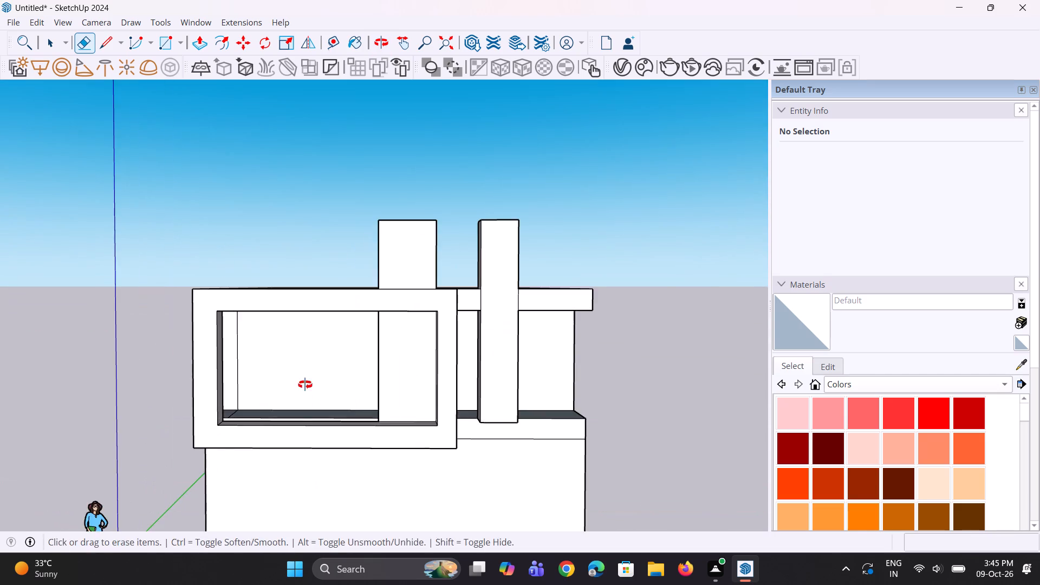
middle_click_drag(305, 385, 285, 439)
scroll(236, 419, "up", 7)
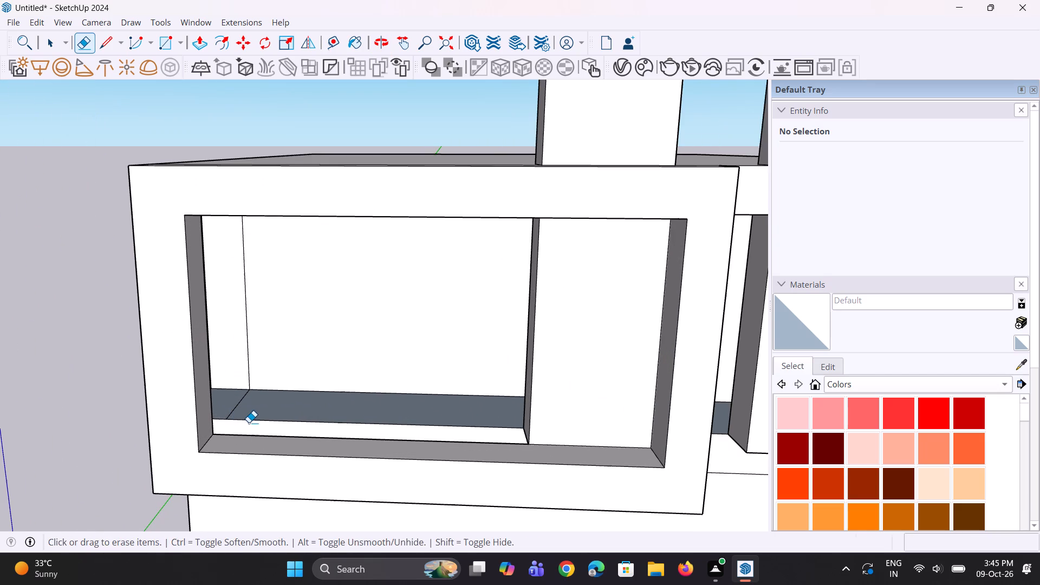
Push/Pull the front frame opening's left inner face outward by about 3 9/16".
key("p")
scroll(225, 411, "up", 1)
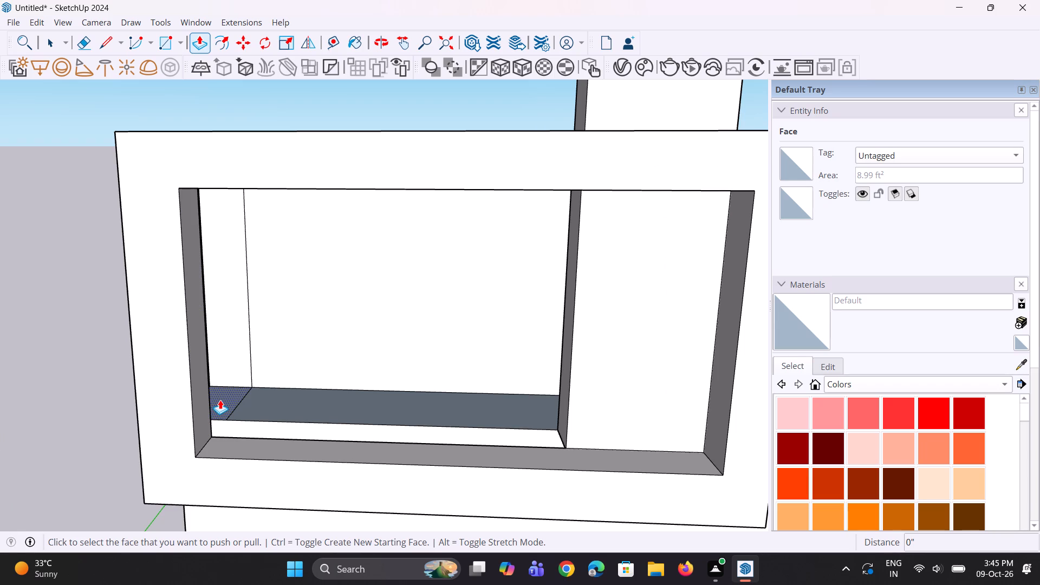
middle_click_drag(251, 373, 165, 361)
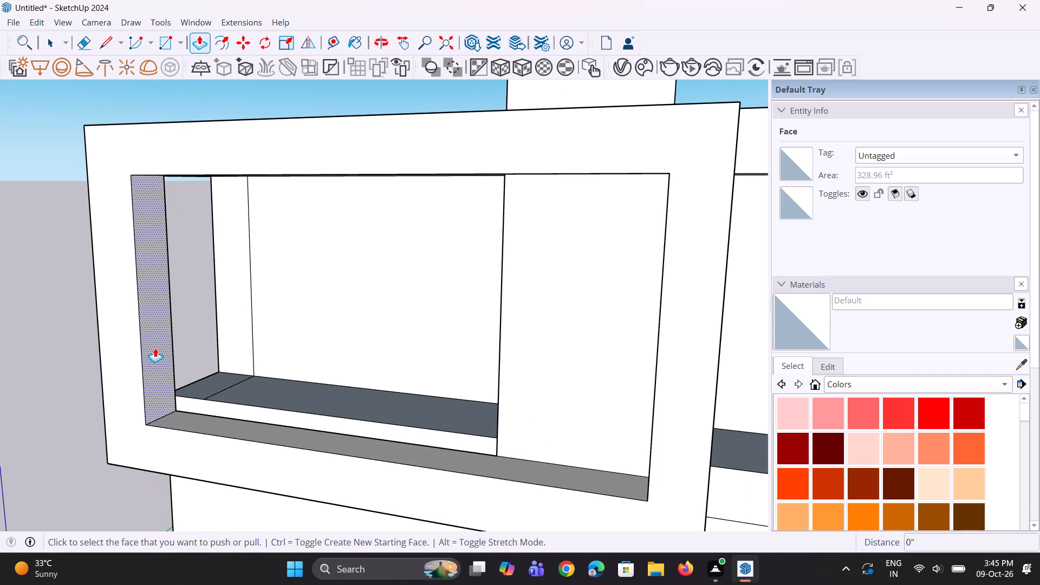
left_click(155, 348)
left_click(144, 349)
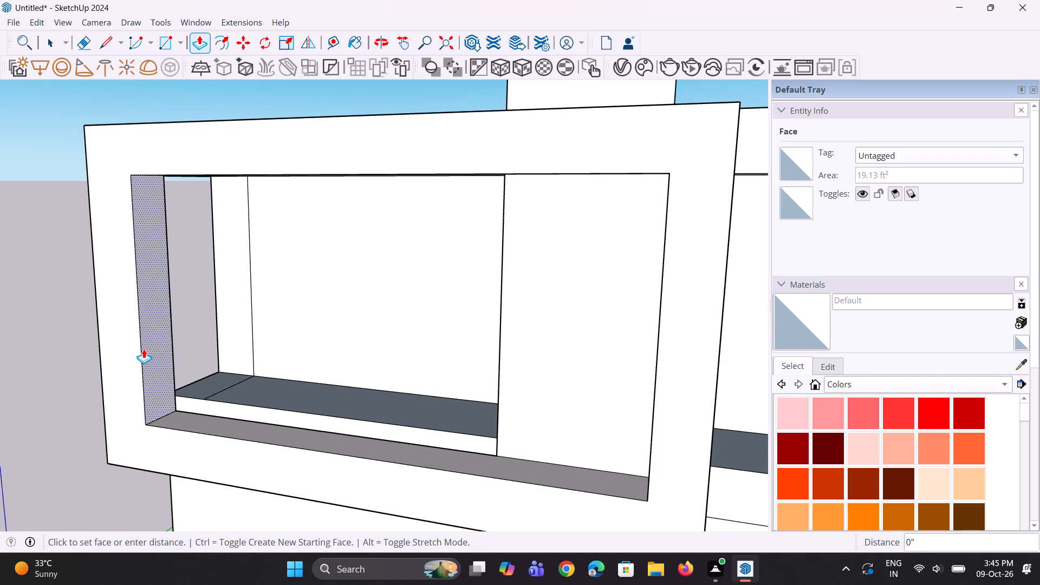
key("Escape")
left_click(164, 370)
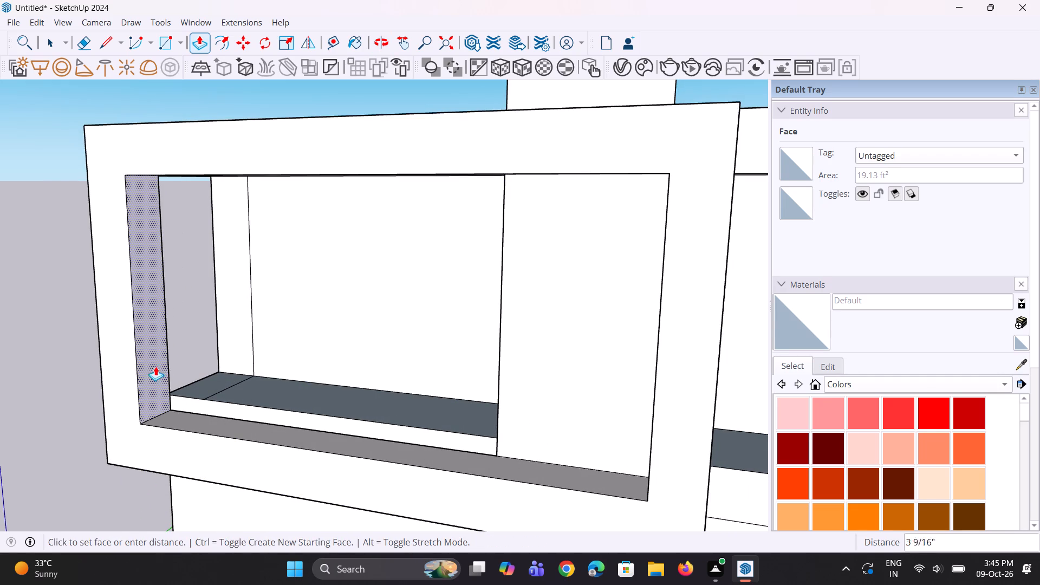
left_click(154, 367)
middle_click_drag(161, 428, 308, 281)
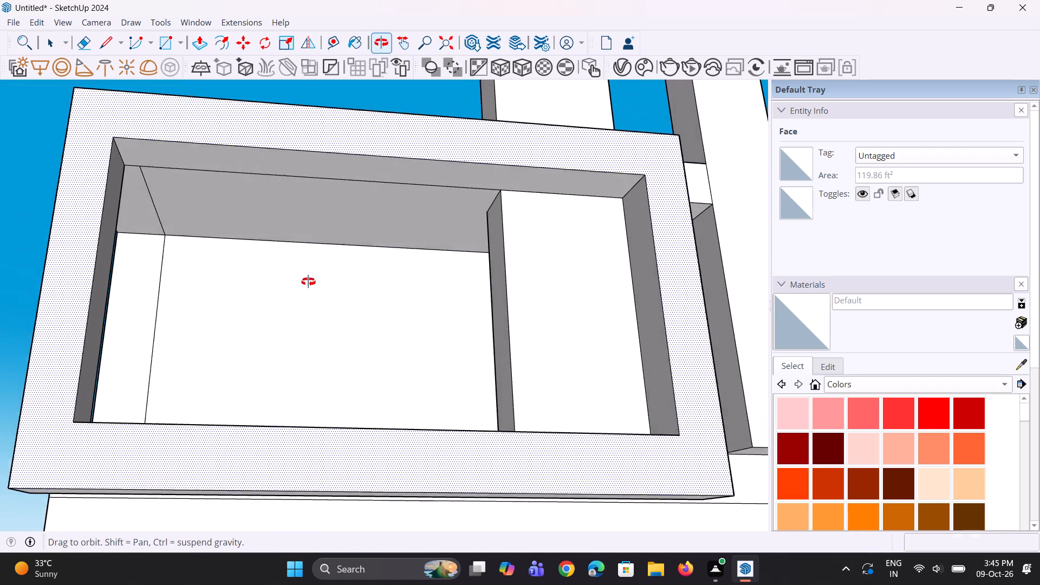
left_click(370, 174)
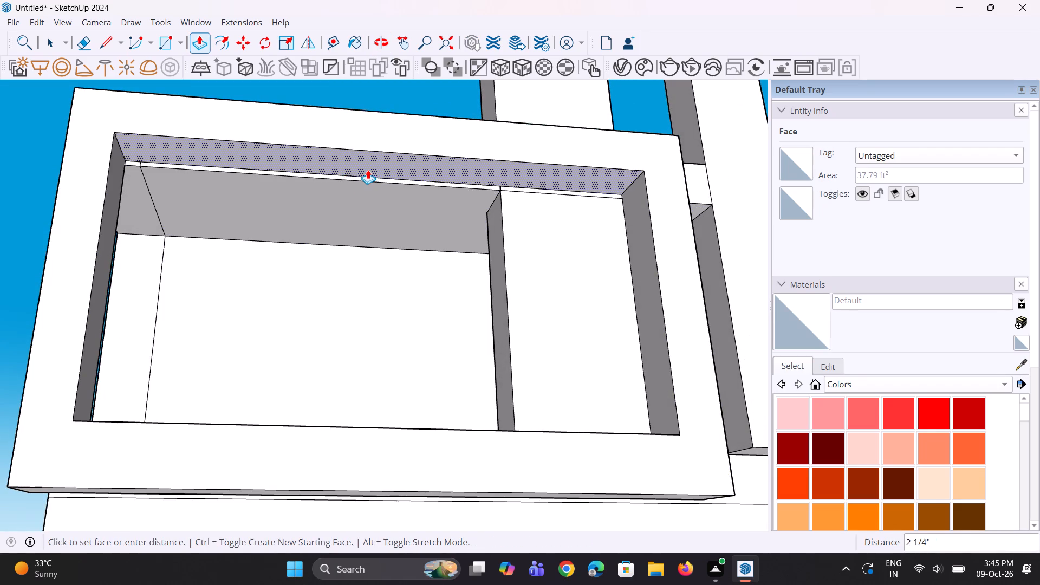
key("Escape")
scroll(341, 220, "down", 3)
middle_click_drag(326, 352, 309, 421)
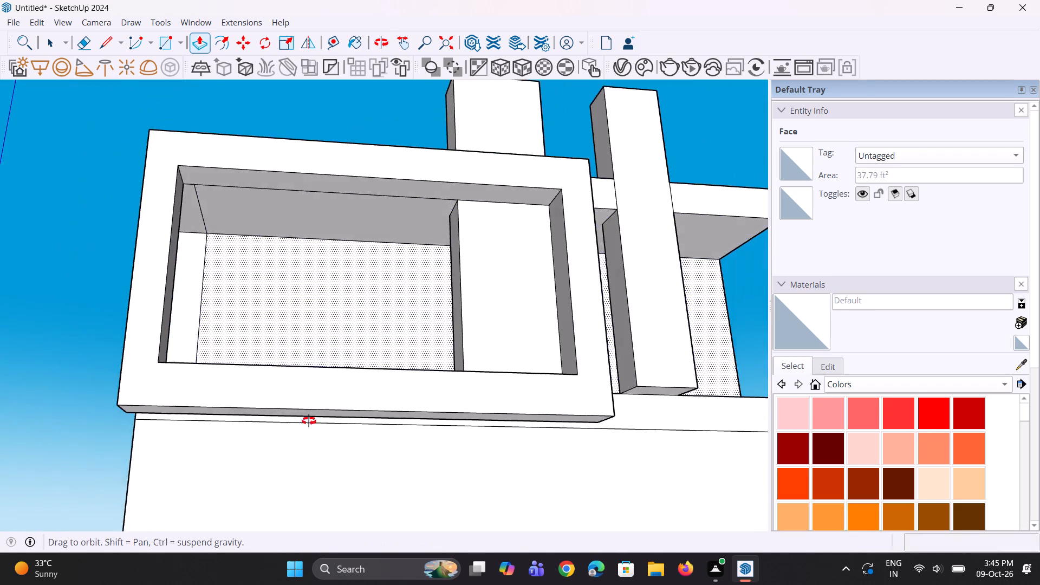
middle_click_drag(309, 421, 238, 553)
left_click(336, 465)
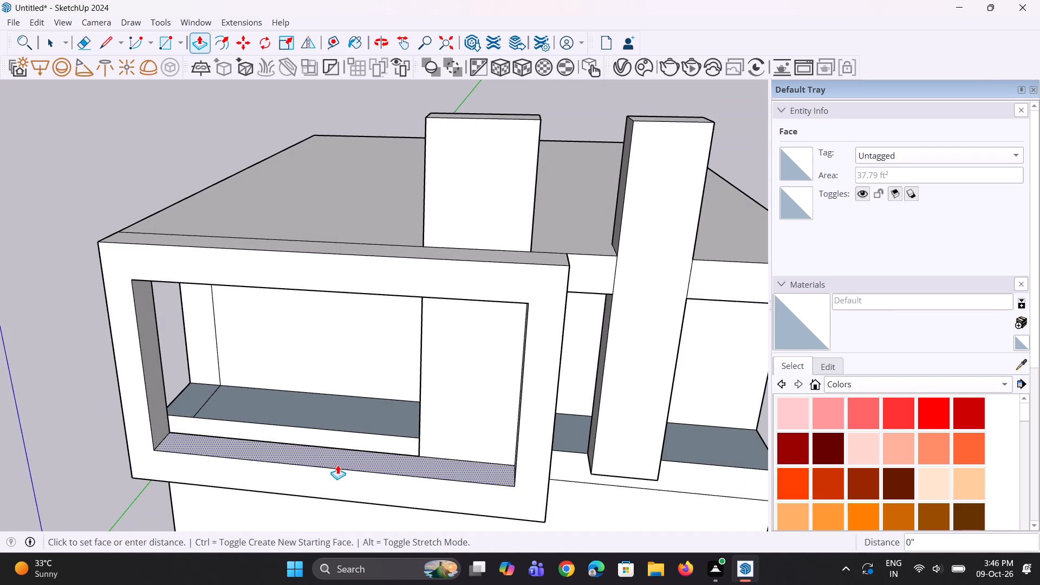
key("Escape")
Examine the front frame and the two tall bays from the front, above and the right side.
scroll(310, 468, "down", 4)
middle_click_drag(292, 470, 361, 433)
scroll(361, 431, "down", 1)
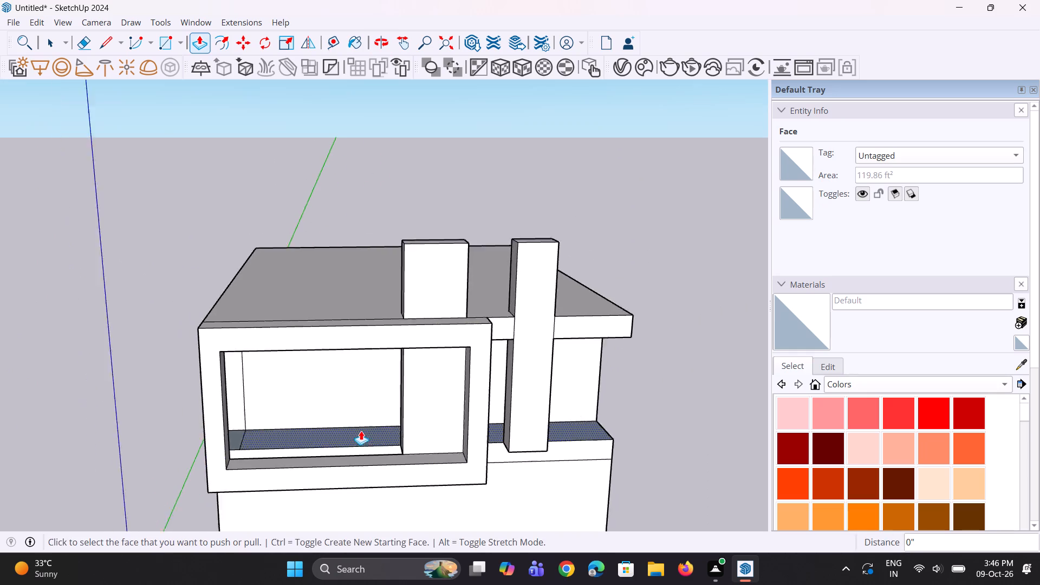
scroll(361, 431, "down", 3)
middle_click_drag(382, 421, 354, 392)
middle_click_drag(473, 415, 375, 438)
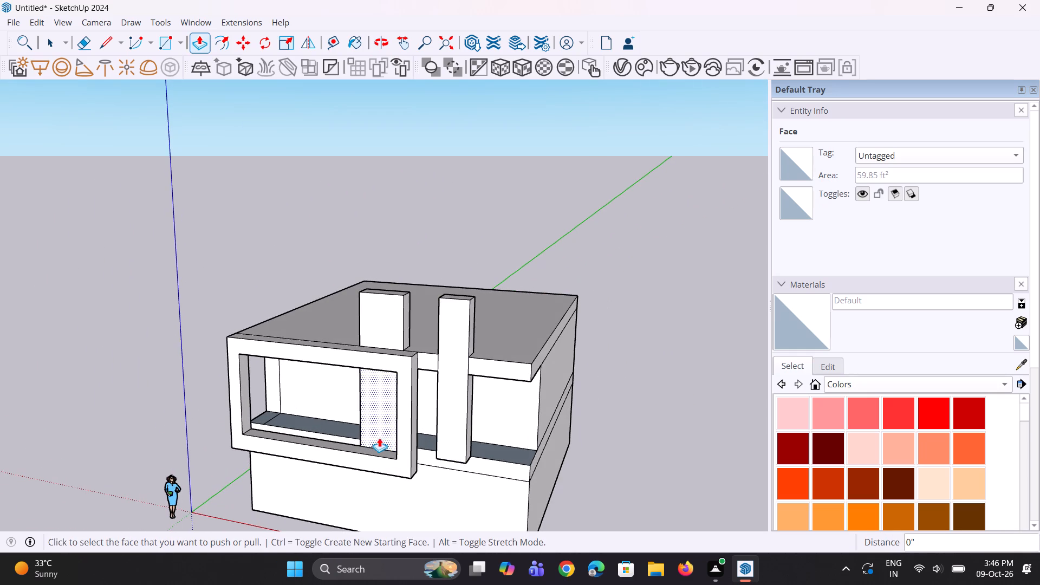
middle_click_drag(433, 454, 305, 459)
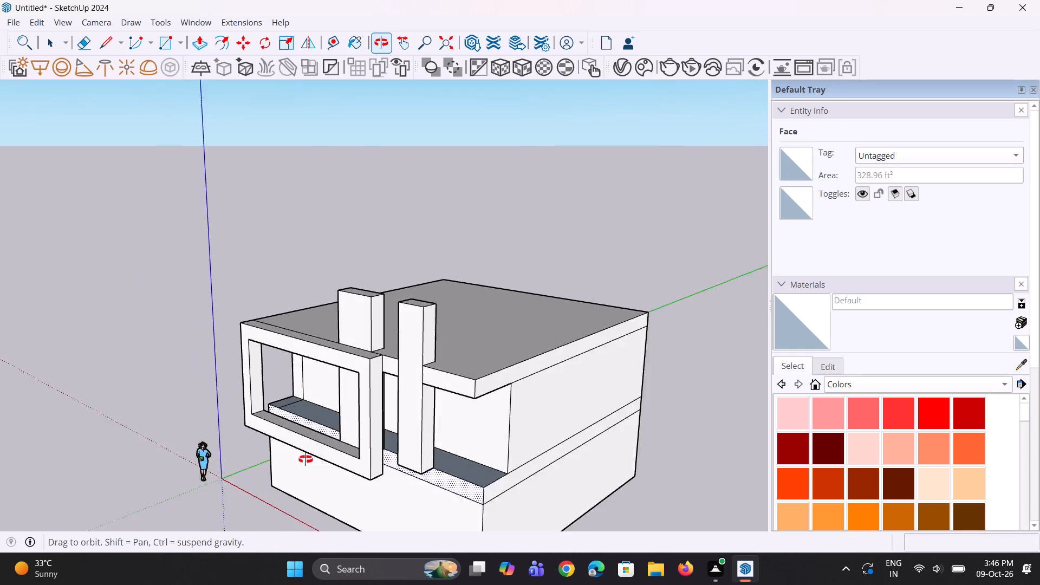
middle_click_drag(305, 459, 530, 372)
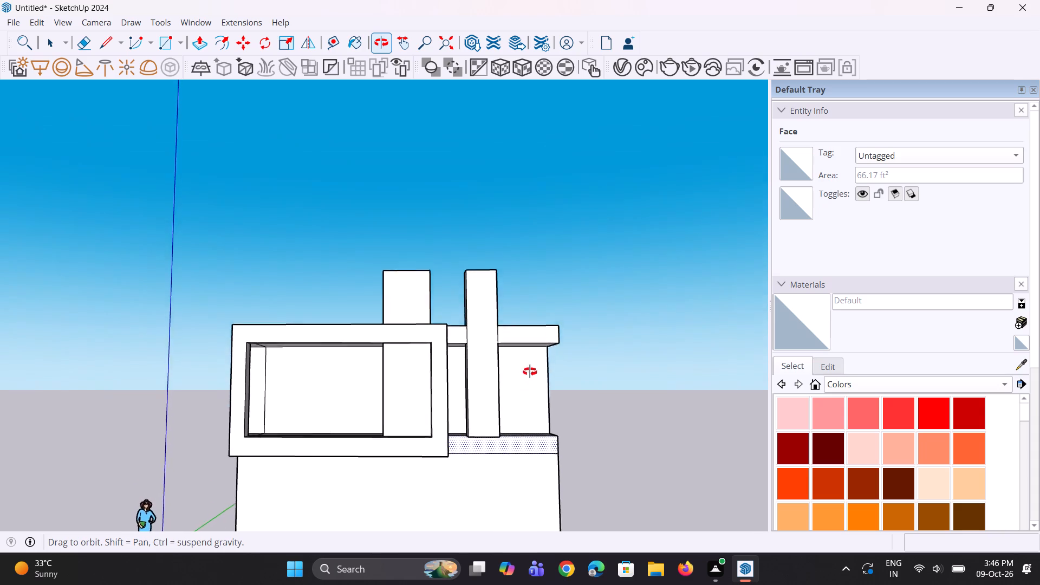
middle_click_drag(530, 372, 491, 408)
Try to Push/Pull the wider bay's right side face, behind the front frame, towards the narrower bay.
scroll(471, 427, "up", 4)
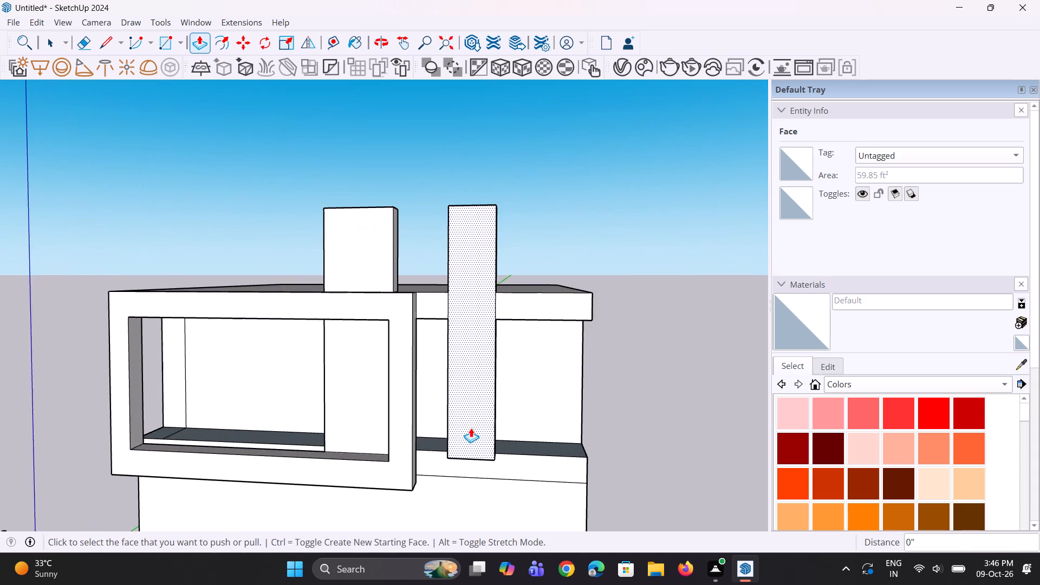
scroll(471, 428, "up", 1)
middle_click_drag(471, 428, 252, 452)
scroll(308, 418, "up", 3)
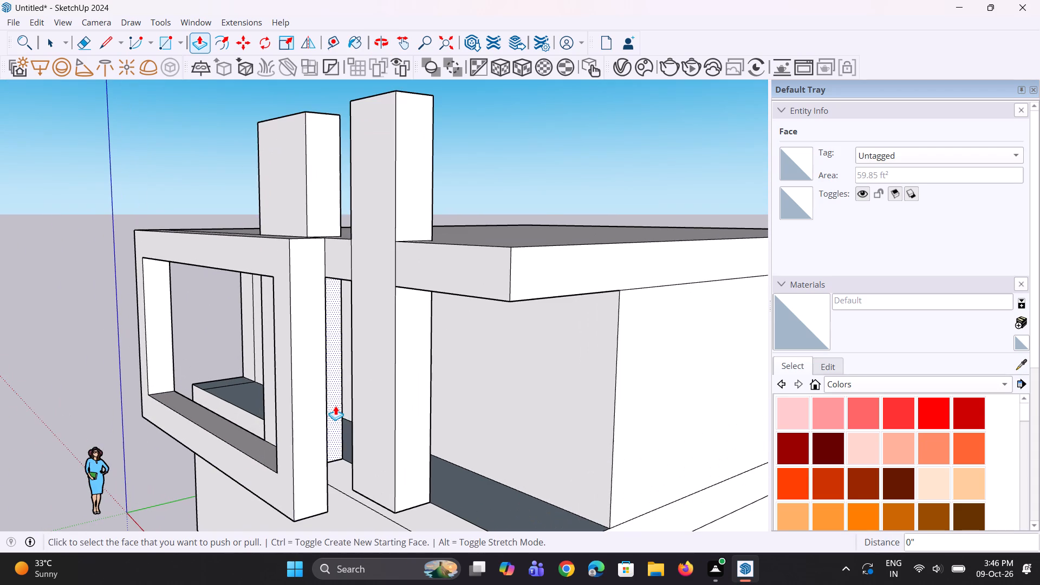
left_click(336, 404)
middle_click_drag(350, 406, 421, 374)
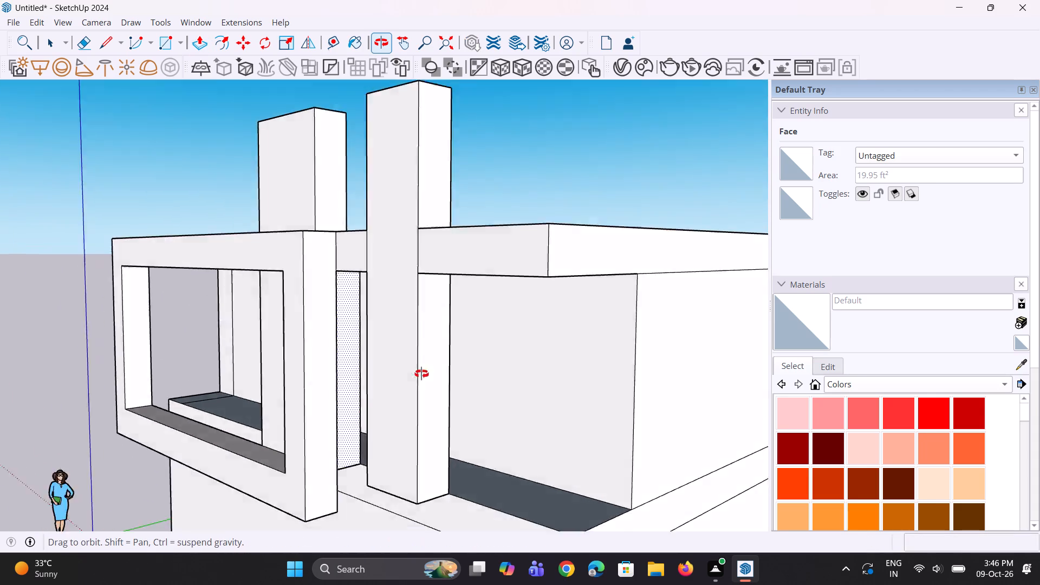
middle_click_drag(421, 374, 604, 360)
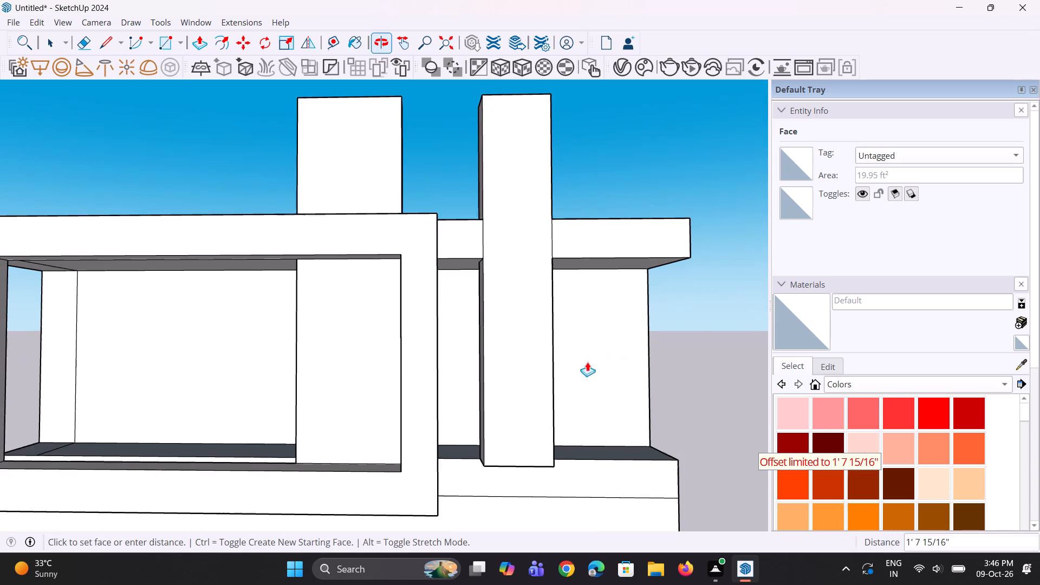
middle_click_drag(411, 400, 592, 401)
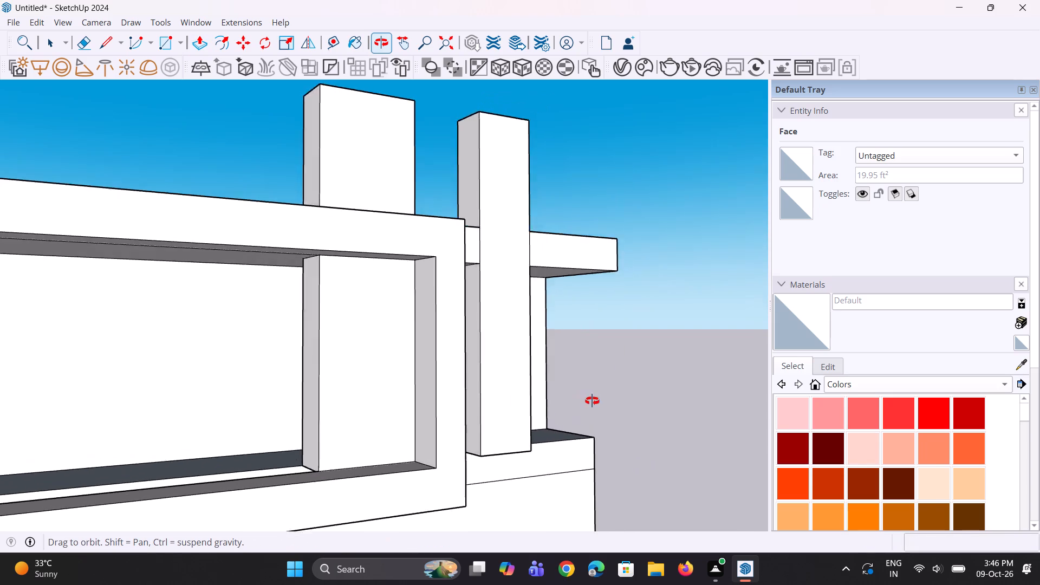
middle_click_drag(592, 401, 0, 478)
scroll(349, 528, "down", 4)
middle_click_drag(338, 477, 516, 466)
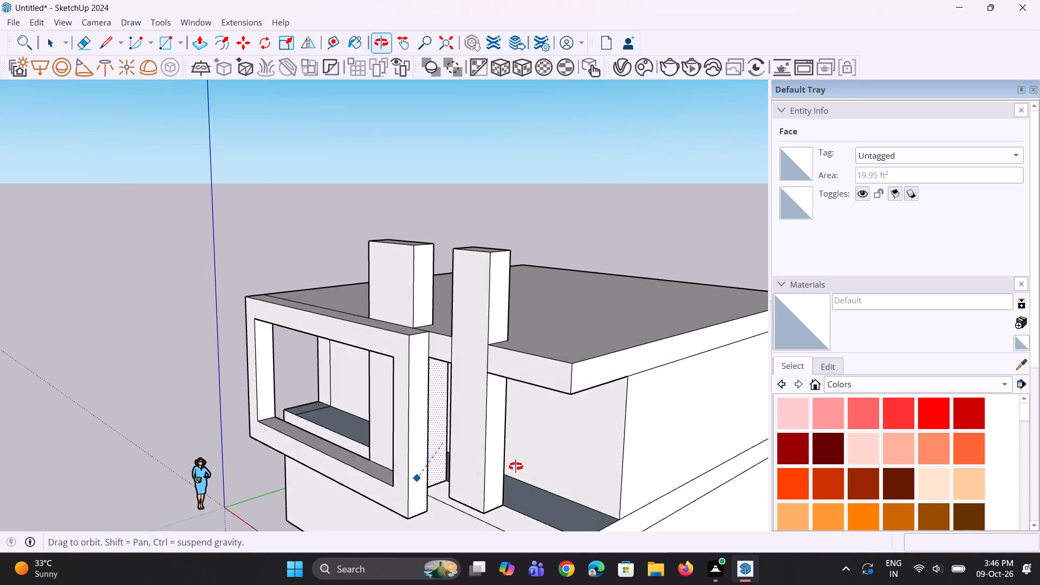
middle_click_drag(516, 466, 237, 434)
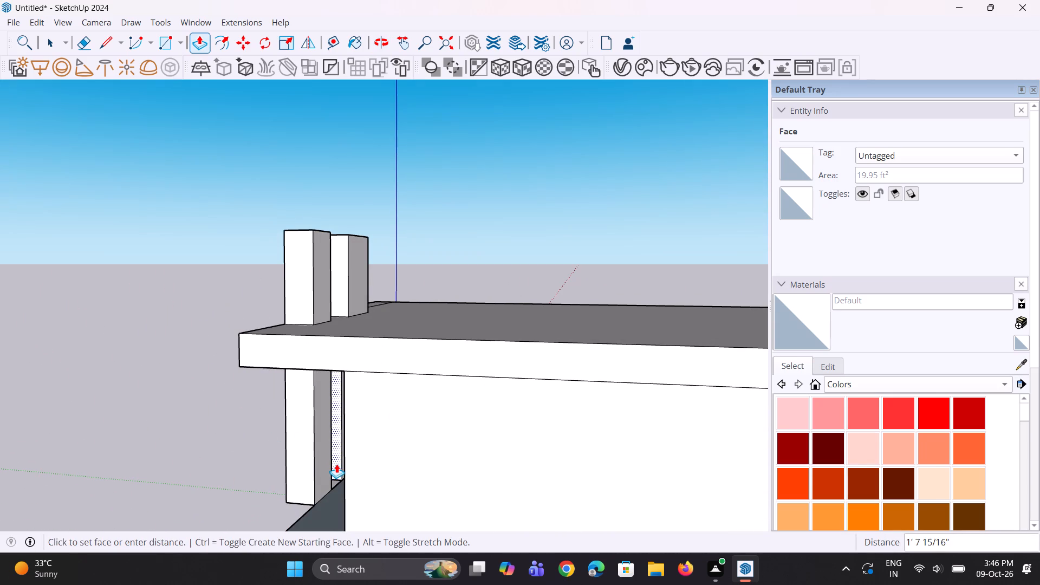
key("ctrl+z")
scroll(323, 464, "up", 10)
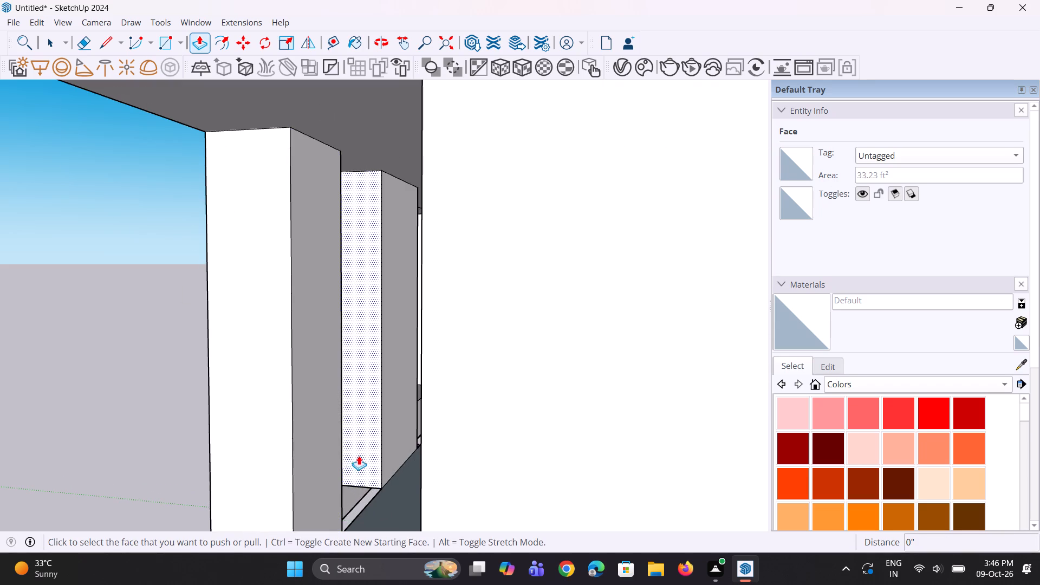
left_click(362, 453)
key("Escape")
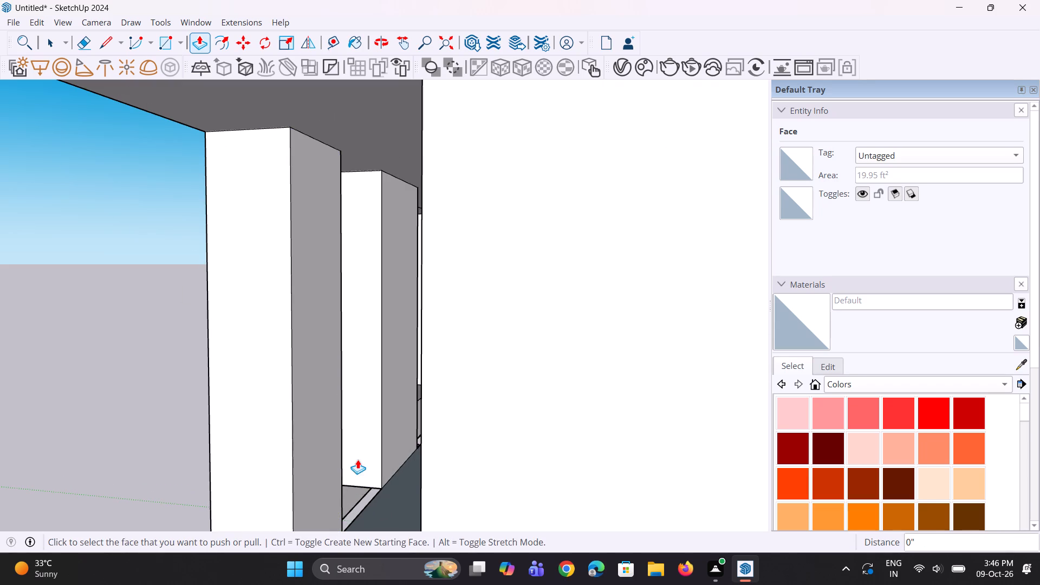
Copy the wider bay's rear right vertical edge 6 5/8" forward across its right side face.
middle_click_drag(313, 465, 547, 467)
scroll(547, 467, "up", 1)
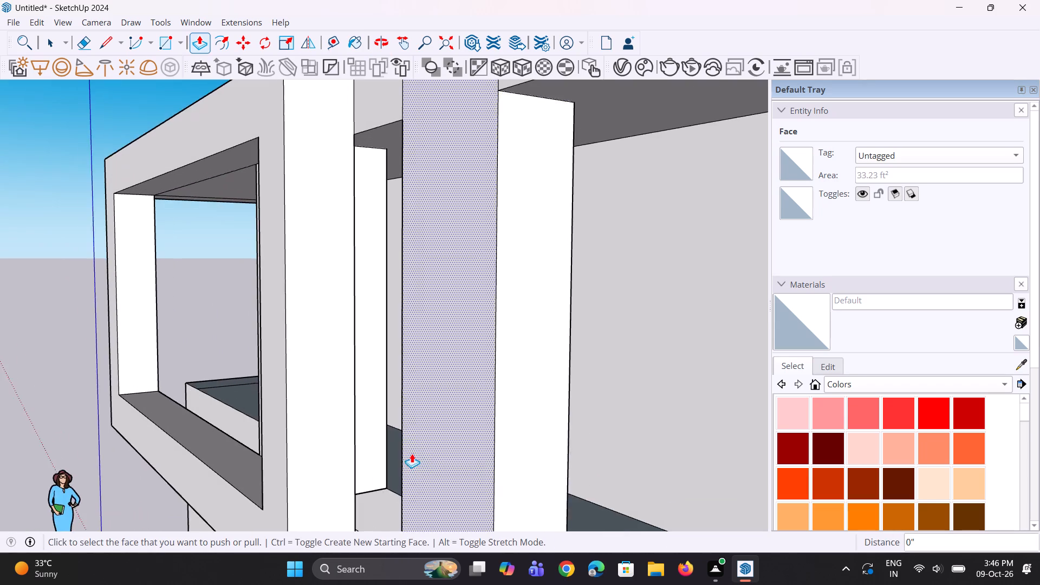
scroll(412, 453, "up", 3)
key("space")
left_click(380, 447)
scroll(378, 473, "up", 2)
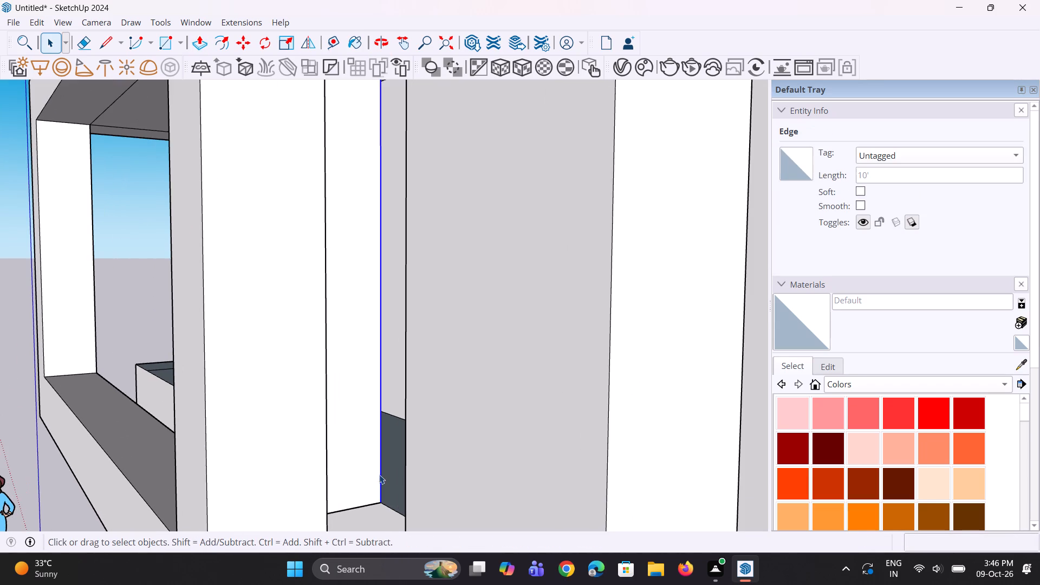
key("m")
left_click(379, 499)
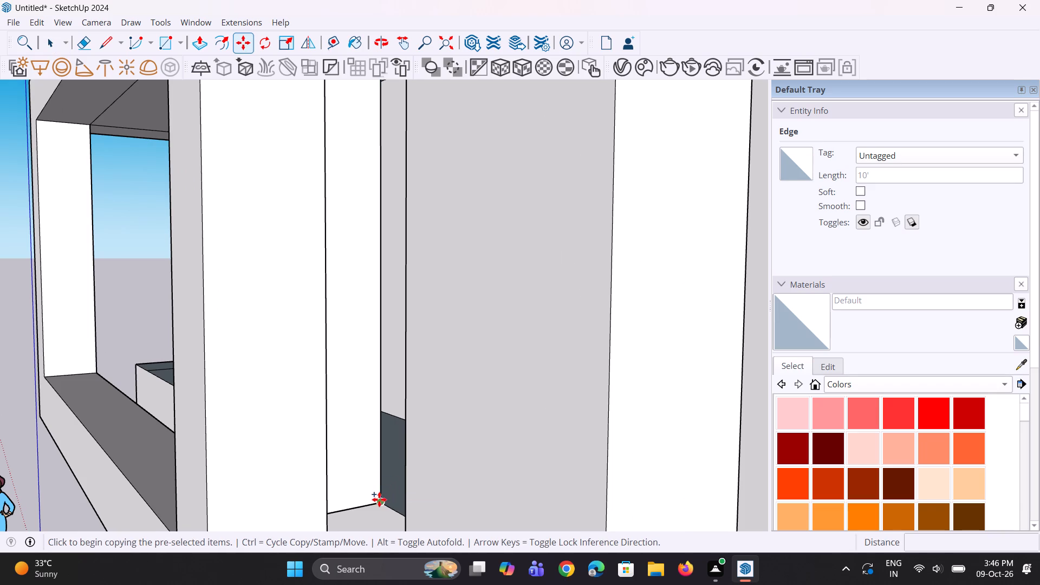
left_click(356, 510)
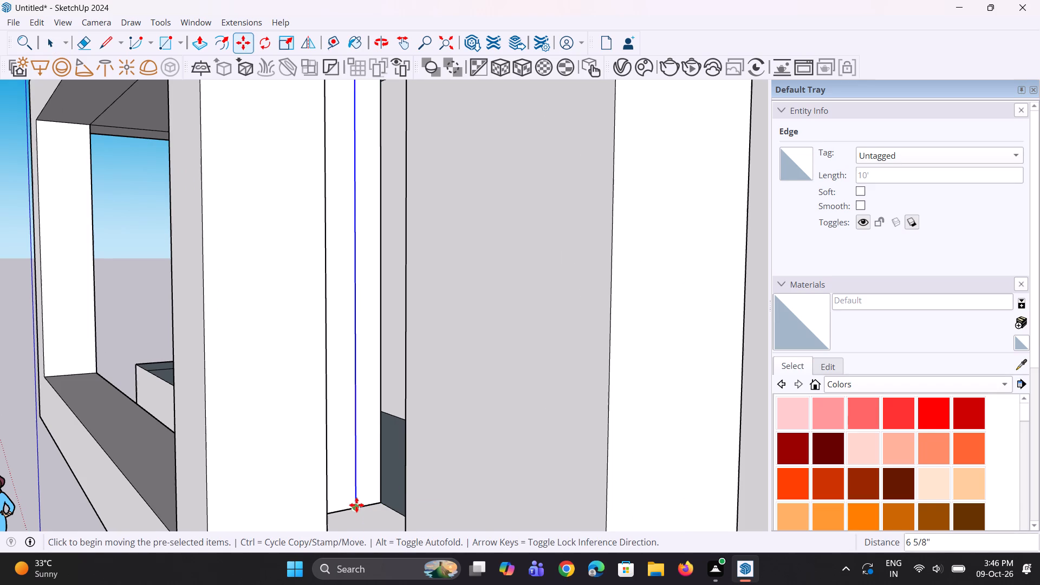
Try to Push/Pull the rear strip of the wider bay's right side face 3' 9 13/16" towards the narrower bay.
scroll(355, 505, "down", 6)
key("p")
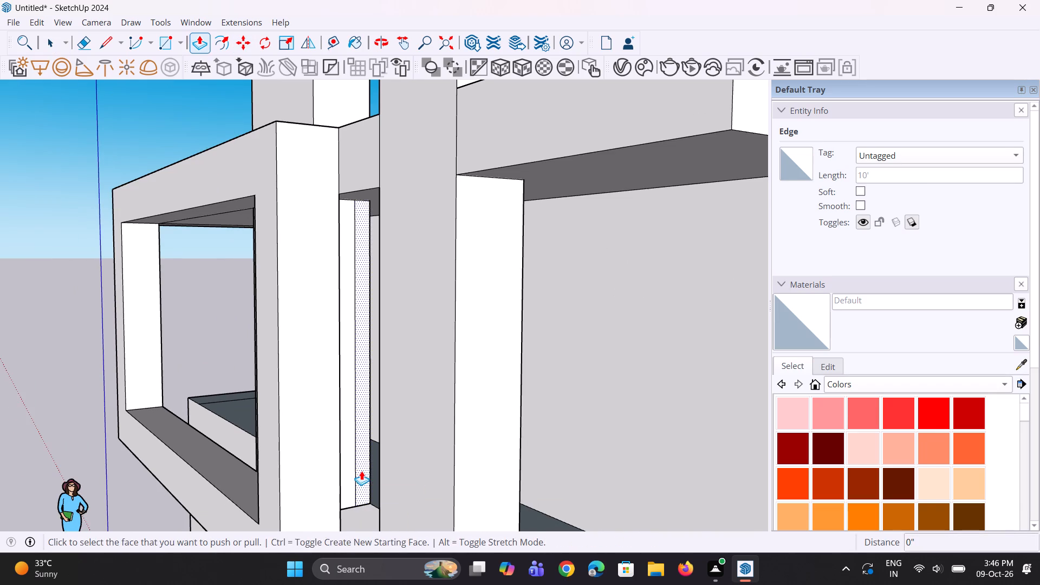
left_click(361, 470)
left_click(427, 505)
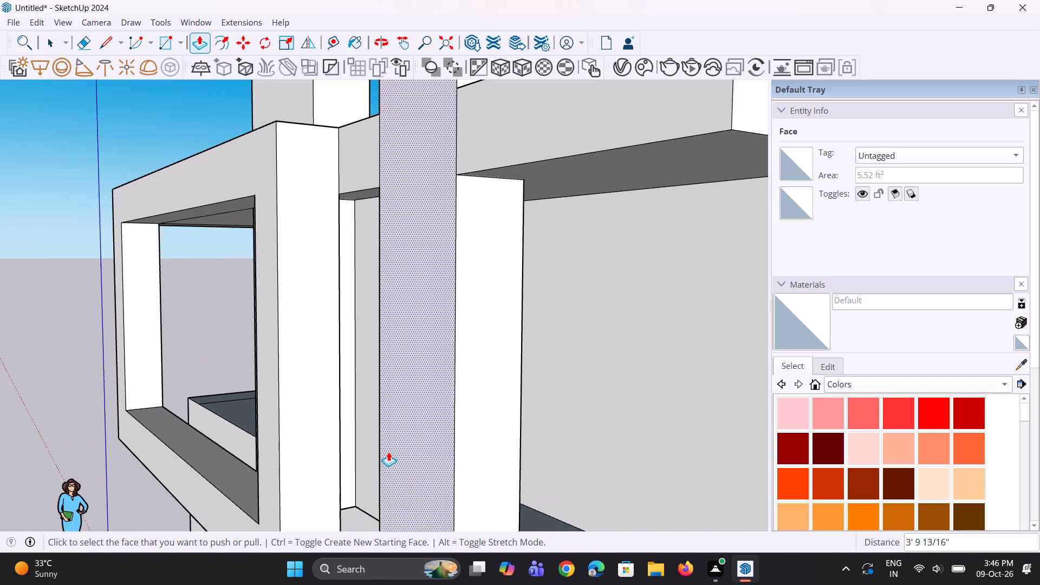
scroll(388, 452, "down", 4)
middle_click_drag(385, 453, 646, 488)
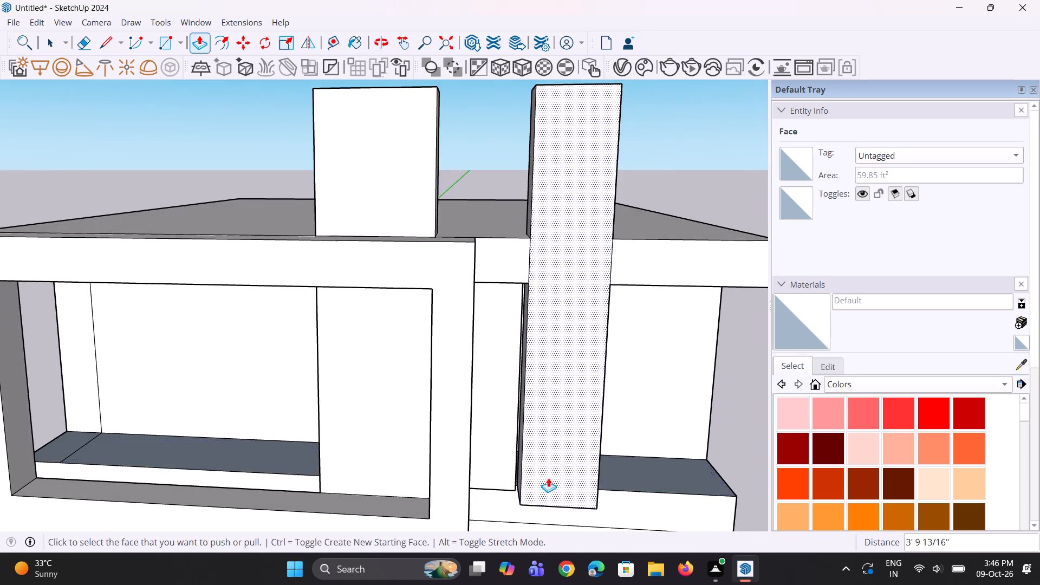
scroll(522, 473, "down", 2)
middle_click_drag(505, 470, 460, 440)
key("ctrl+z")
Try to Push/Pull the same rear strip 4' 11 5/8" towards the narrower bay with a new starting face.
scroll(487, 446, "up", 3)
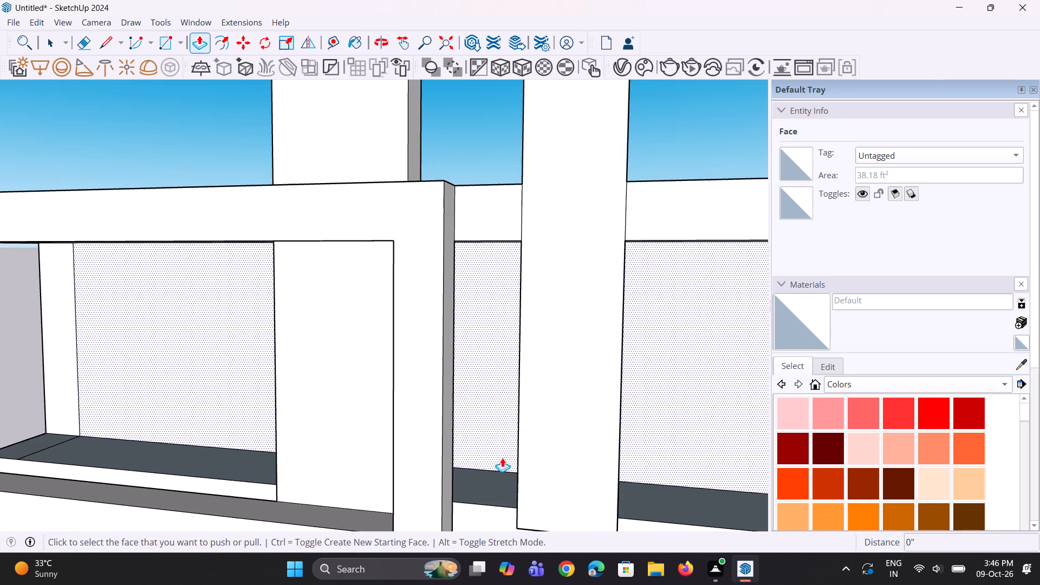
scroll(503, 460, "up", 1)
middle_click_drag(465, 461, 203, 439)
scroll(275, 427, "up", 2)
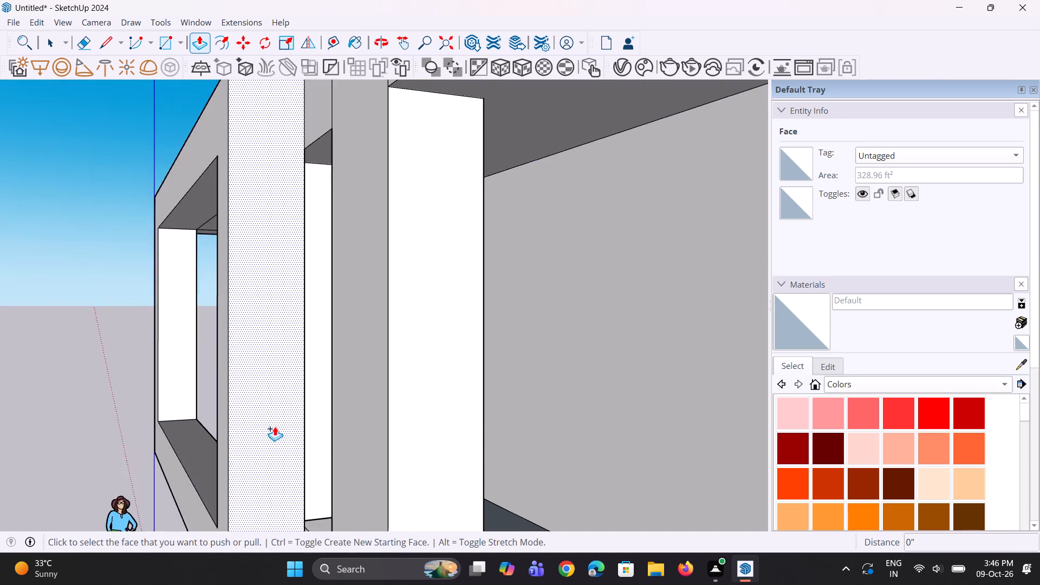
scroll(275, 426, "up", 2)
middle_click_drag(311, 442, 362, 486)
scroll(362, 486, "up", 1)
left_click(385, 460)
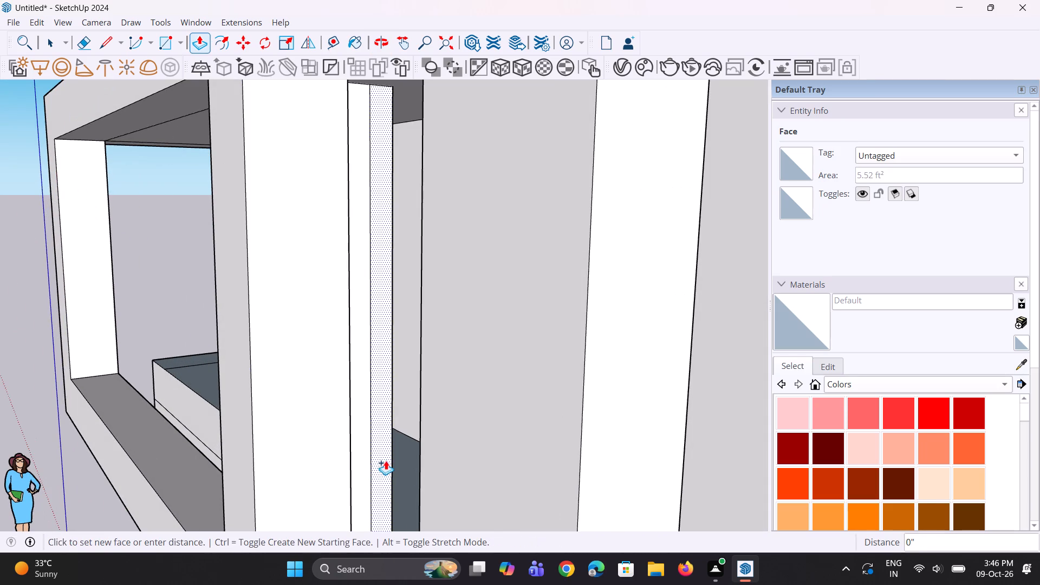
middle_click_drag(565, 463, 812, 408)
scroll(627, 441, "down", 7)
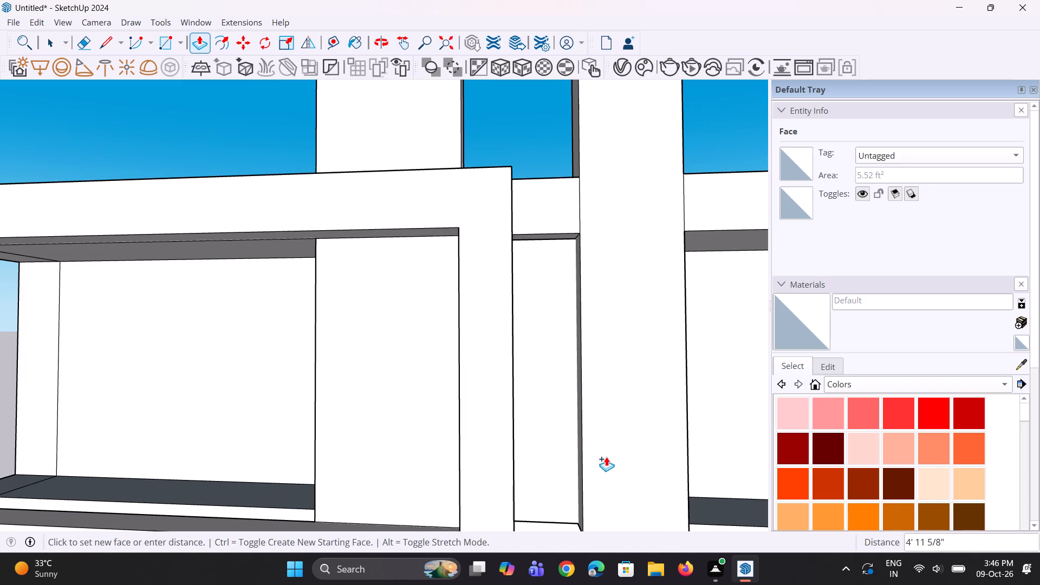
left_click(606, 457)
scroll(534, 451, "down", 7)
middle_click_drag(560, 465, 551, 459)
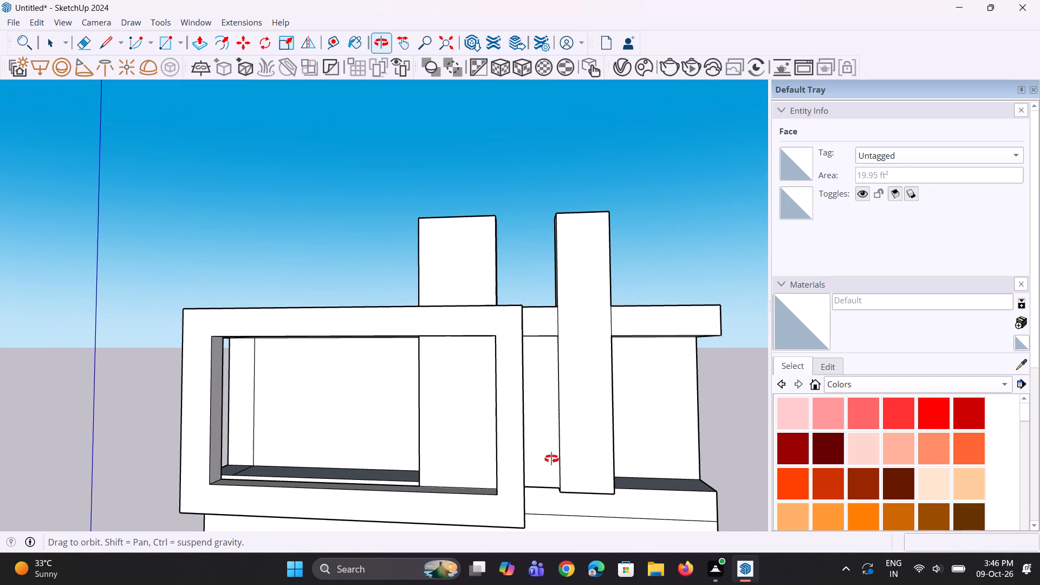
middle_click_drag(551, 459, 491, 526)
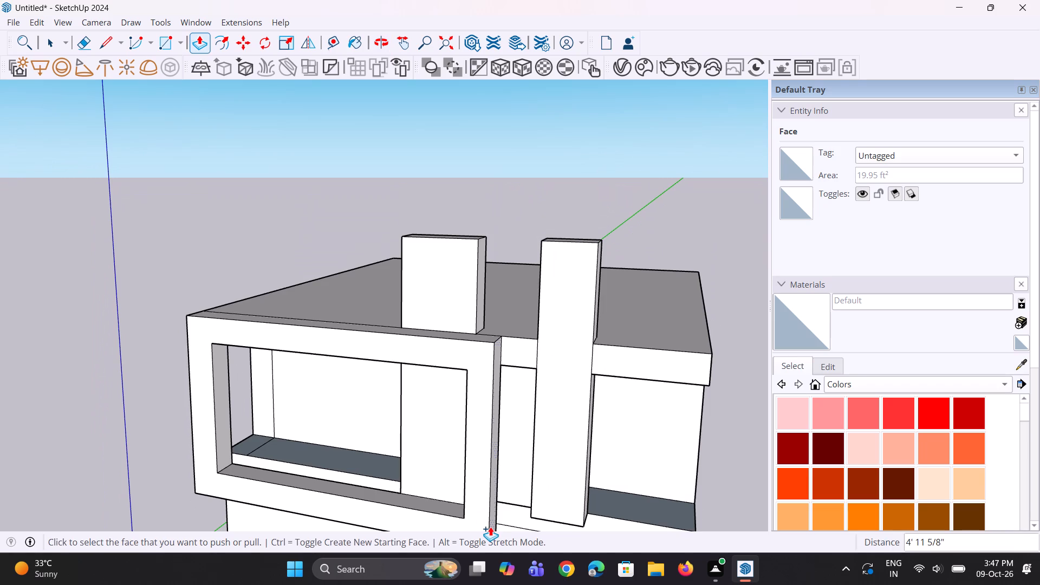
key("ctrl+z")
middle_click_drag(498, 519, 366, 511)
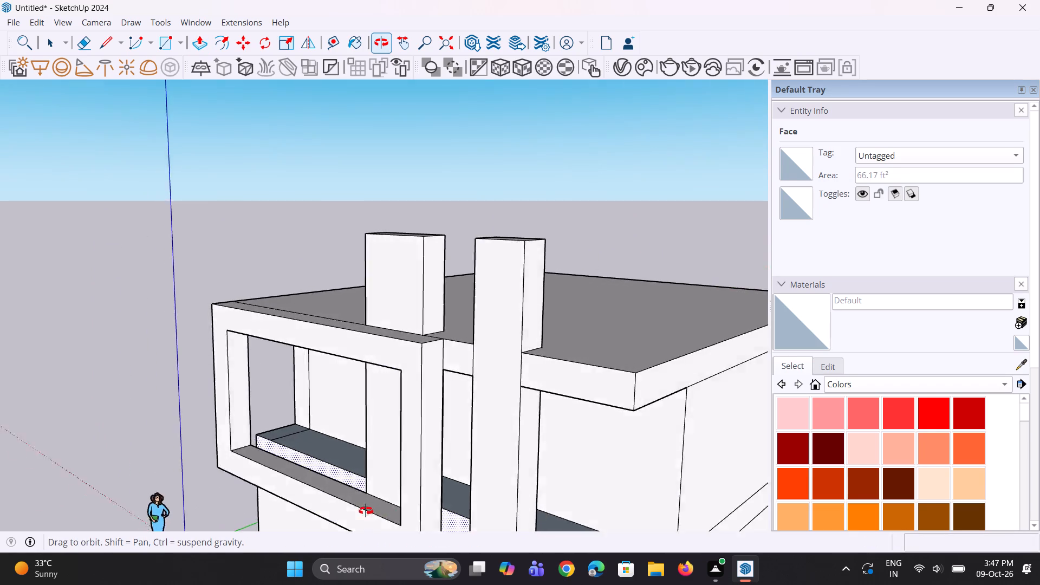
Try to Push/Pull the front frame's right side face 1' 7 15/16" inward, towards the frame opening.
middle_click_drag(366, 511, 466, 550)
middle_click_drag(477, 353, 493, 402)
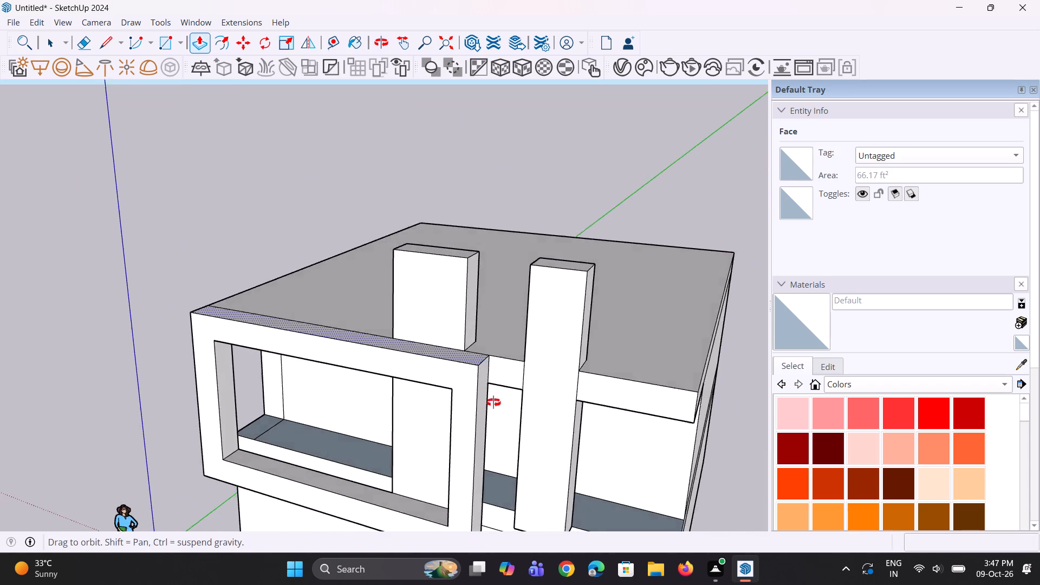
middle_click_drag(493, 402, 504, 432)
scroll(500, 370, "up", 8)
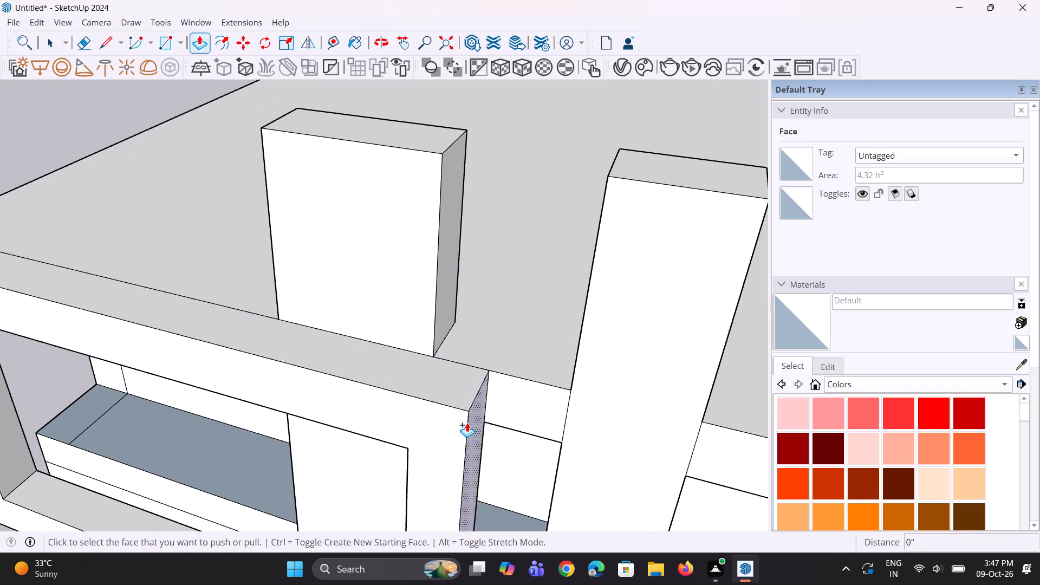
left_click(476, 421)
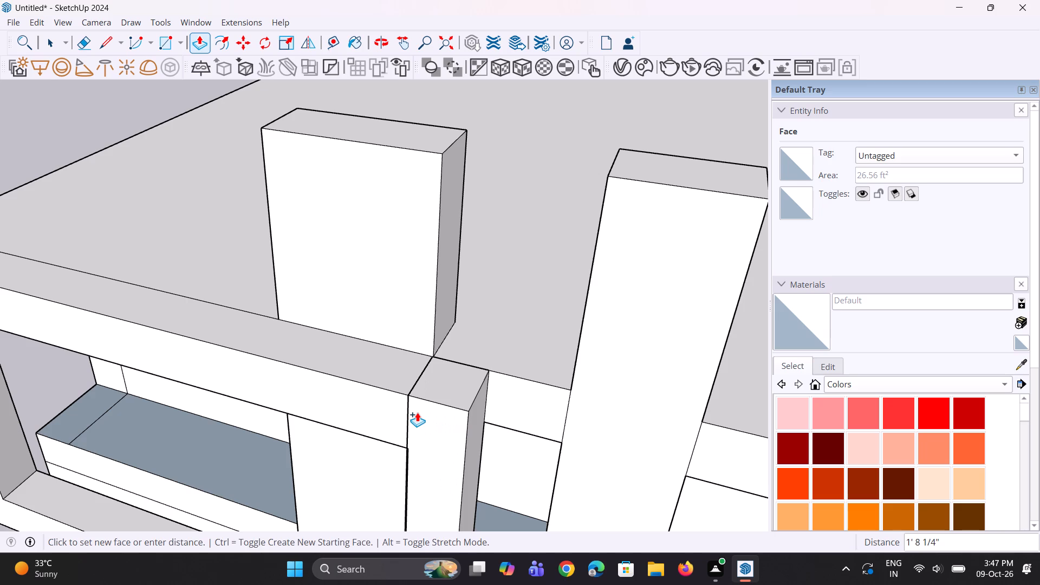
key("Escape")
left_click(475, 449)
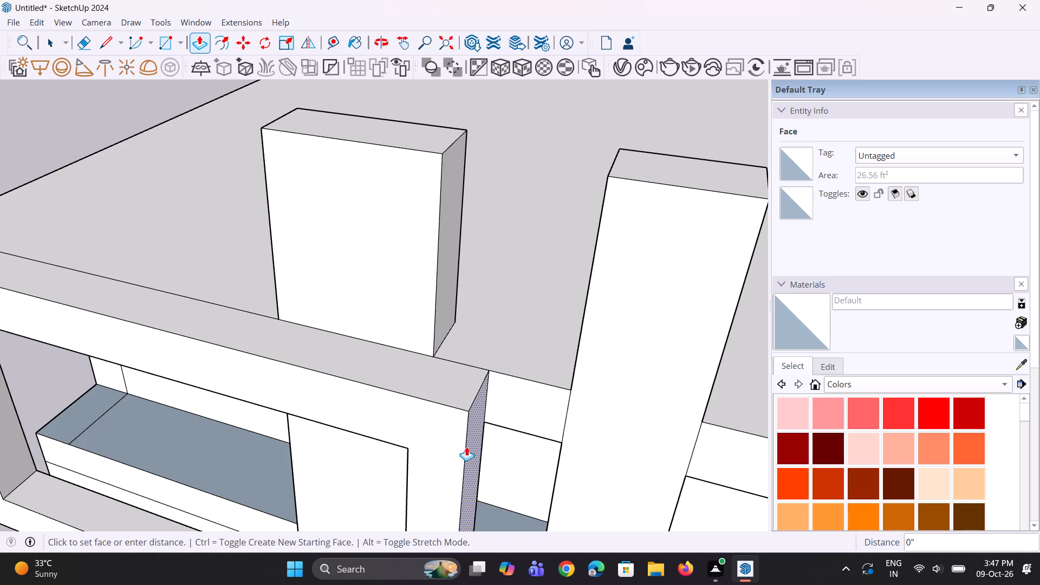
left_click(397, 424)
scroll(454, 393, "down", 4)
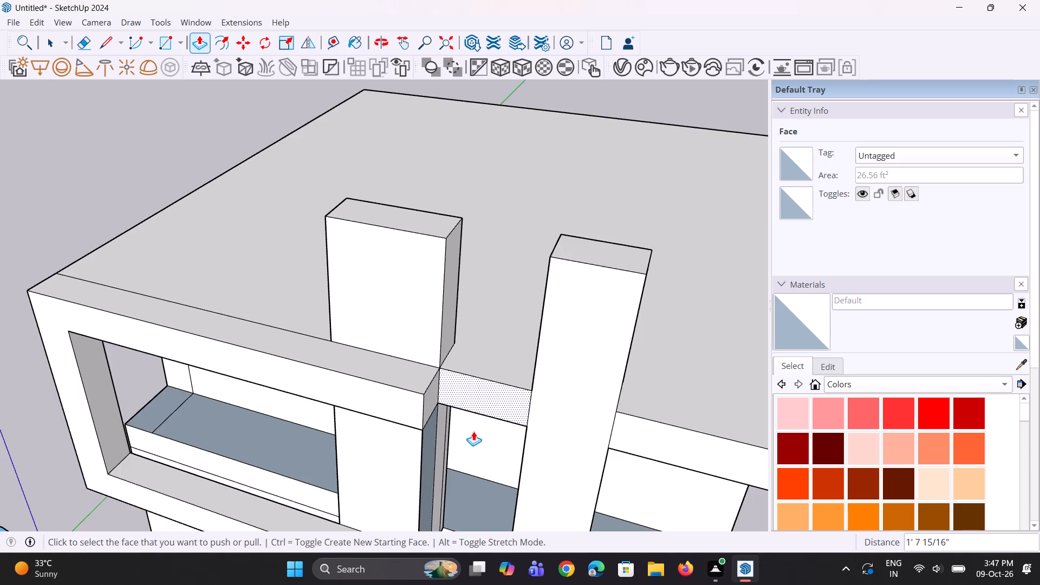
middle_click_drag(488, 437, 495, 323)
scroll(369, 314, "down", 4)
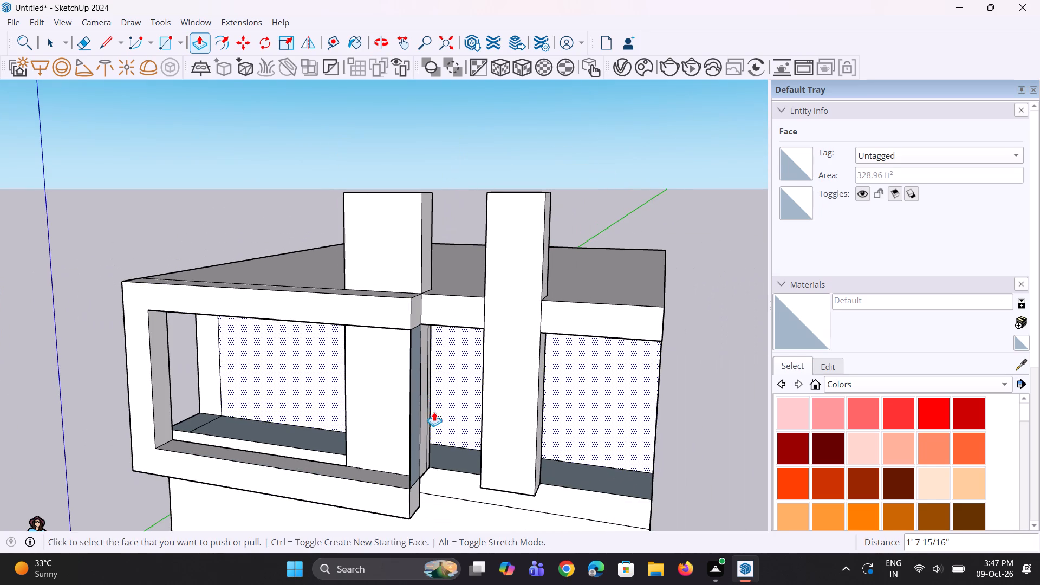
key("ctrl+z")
Push/Pull the front frame's right side face inward by about 11 3/4" to narrow the end post.
left_click(443, 434)
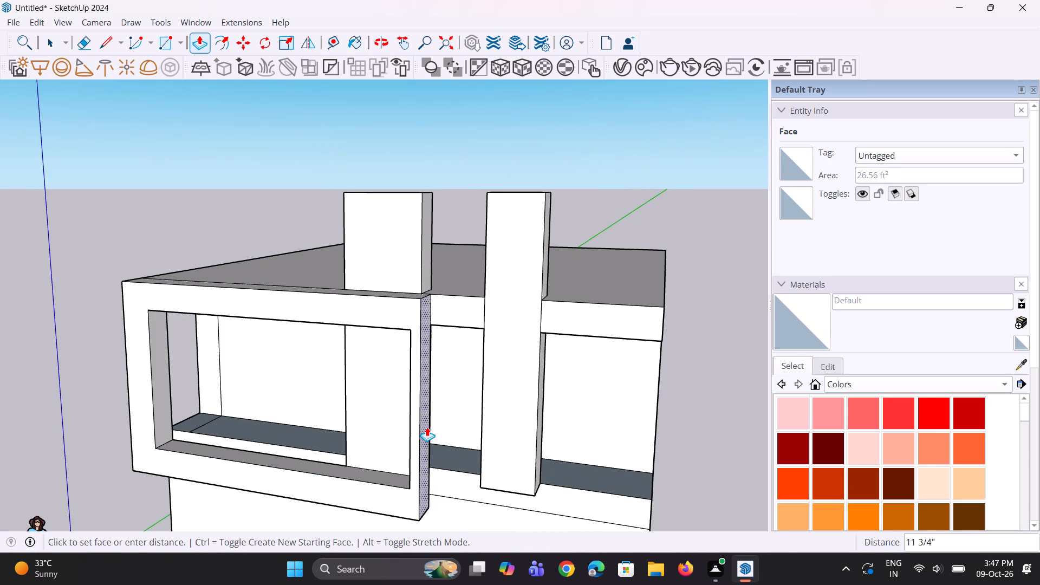
left_click(425, 425)
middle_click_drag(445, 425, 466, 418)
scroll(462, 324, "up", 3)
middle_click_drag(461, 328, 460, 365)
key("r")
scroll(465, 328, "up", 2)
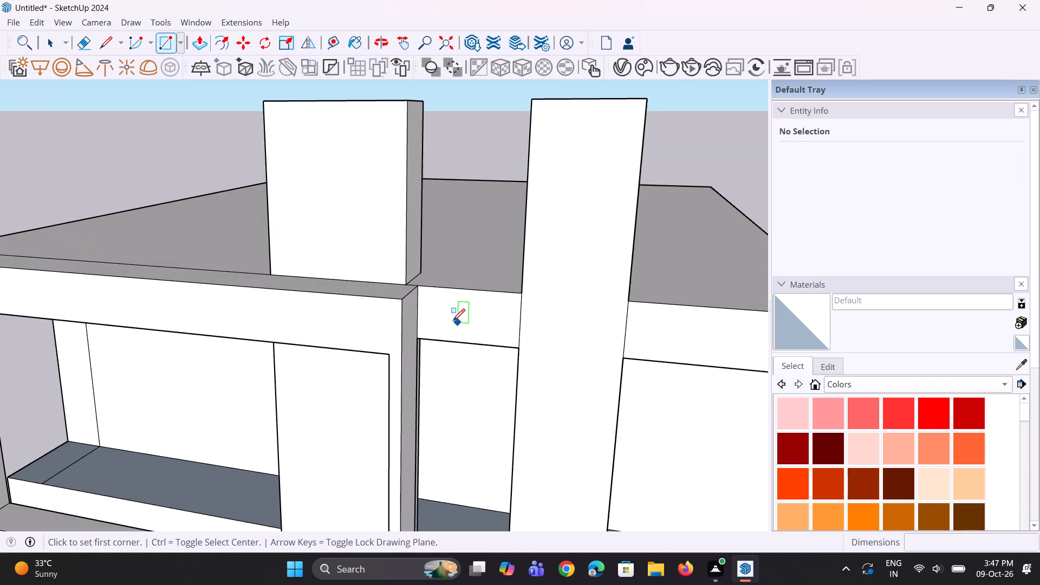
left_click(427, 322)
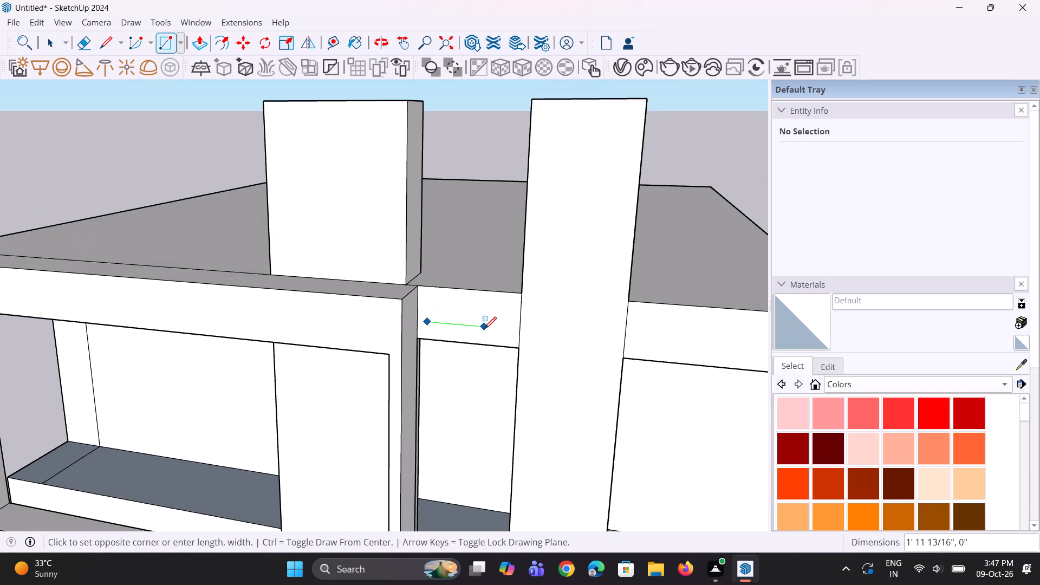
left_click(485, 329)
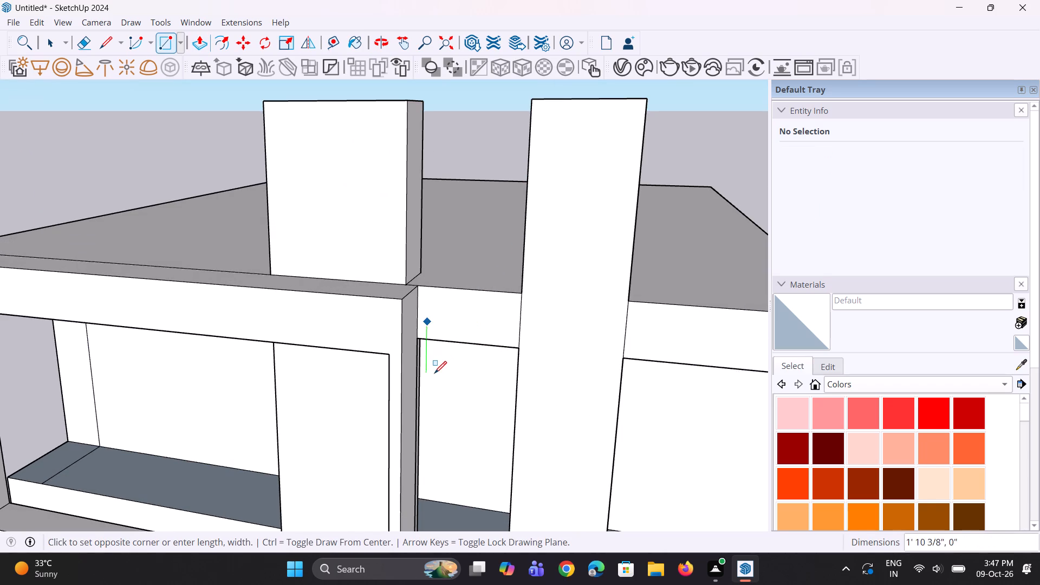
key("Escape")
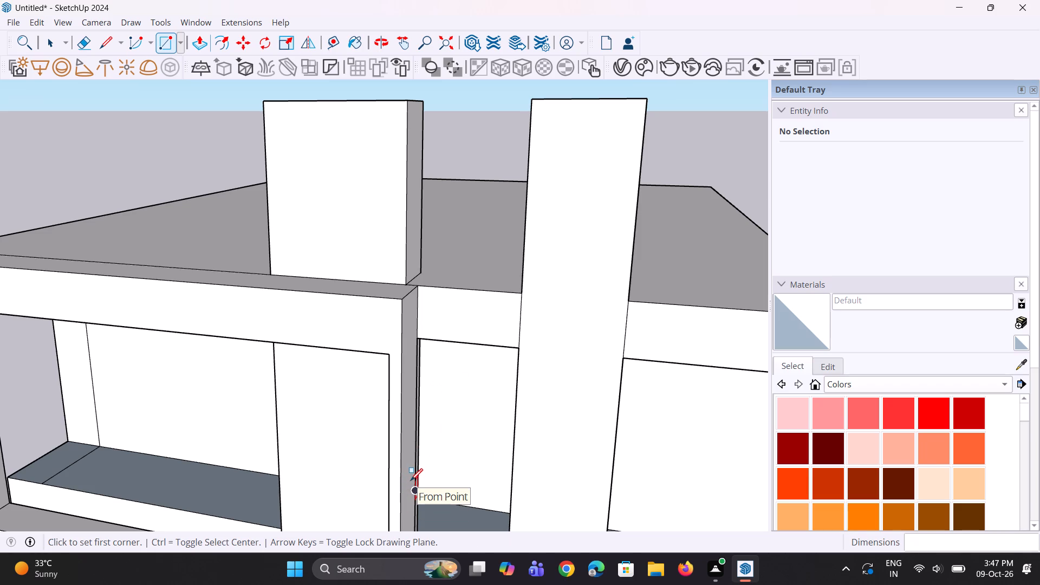
Draw a flat rectangle about 2' 11/16" wide on the upper slab band's front face, between the two tall bays.
scroll(411, 480, "down", 6)
middle_click_drag(385, 438, 447, 391)
scroll(454, 374, "up", 4)
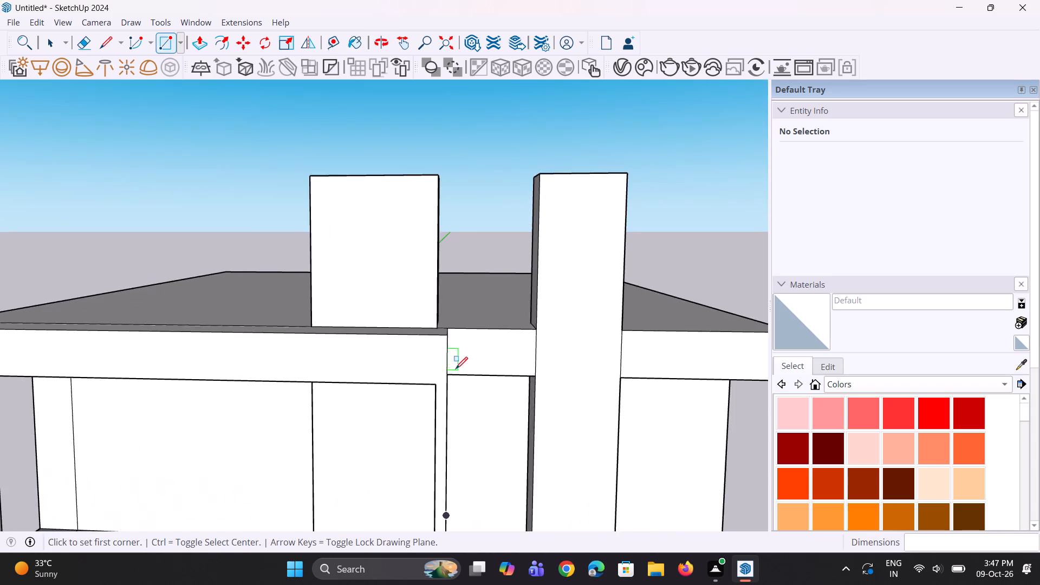
scroll(456, 369, "up", 3)
left_click(461, 346)
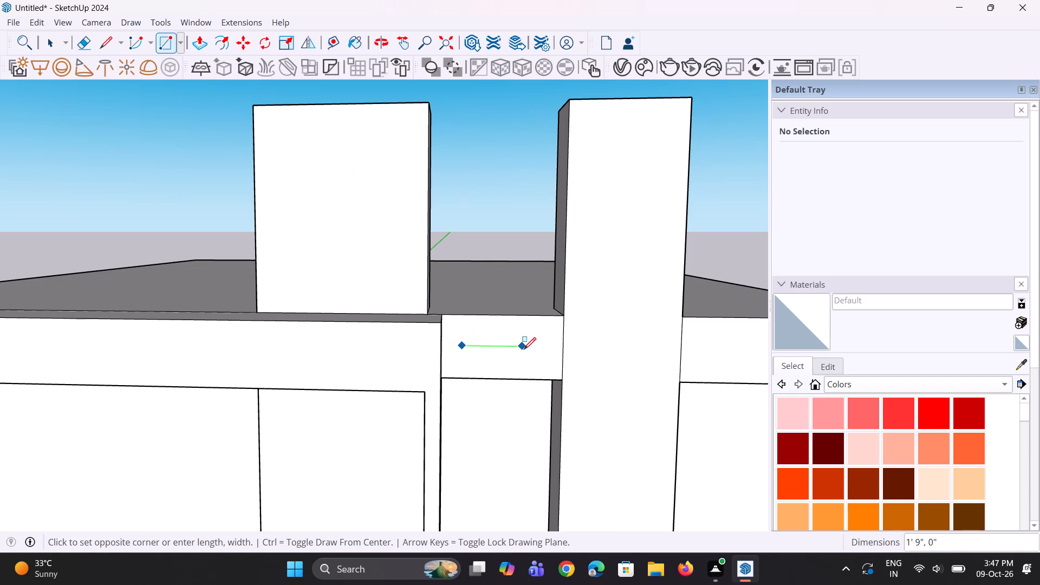
left_click_drag(536, 352, 541, 353)
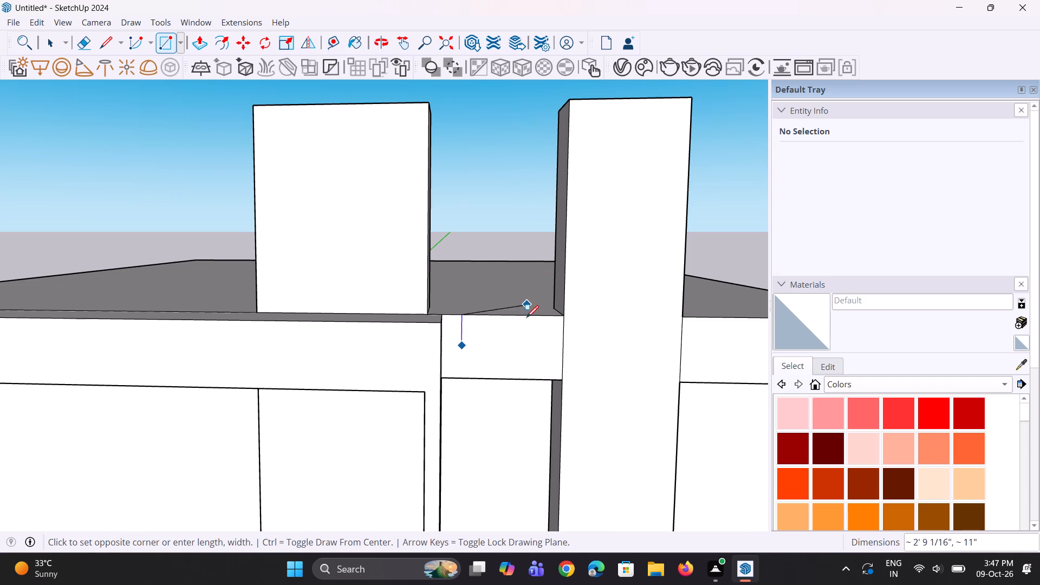
left_click(533, 337)
scroll(530, 333, "up", 4)
Move the small rectangle's top edge about 2' straight up so the rectangle rises above the roof slab.
key("space")
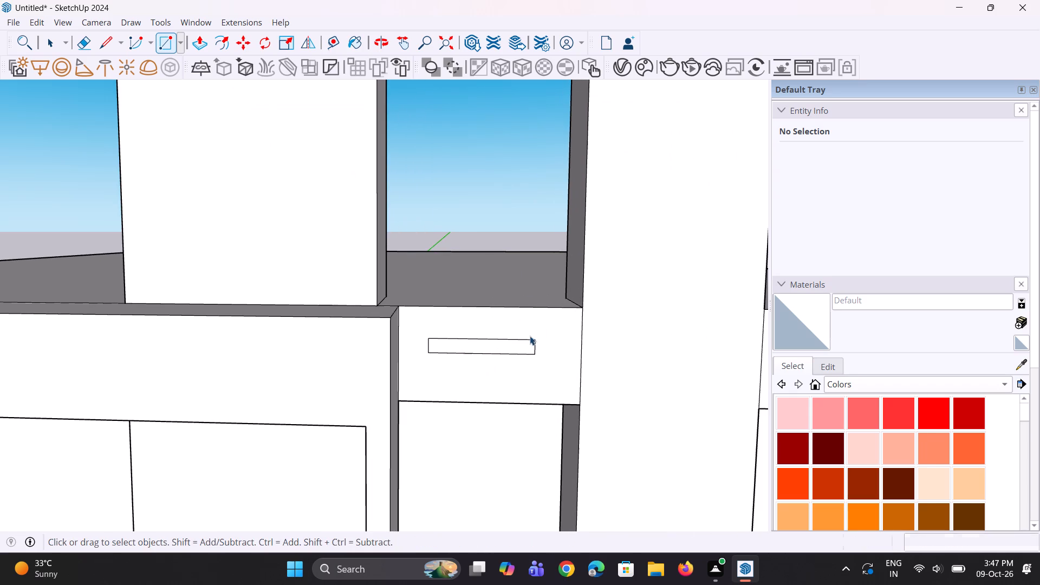
left_click(530, 338)
scroll(531, 338, "up", 2)
key("m")
left_click(534, 337)
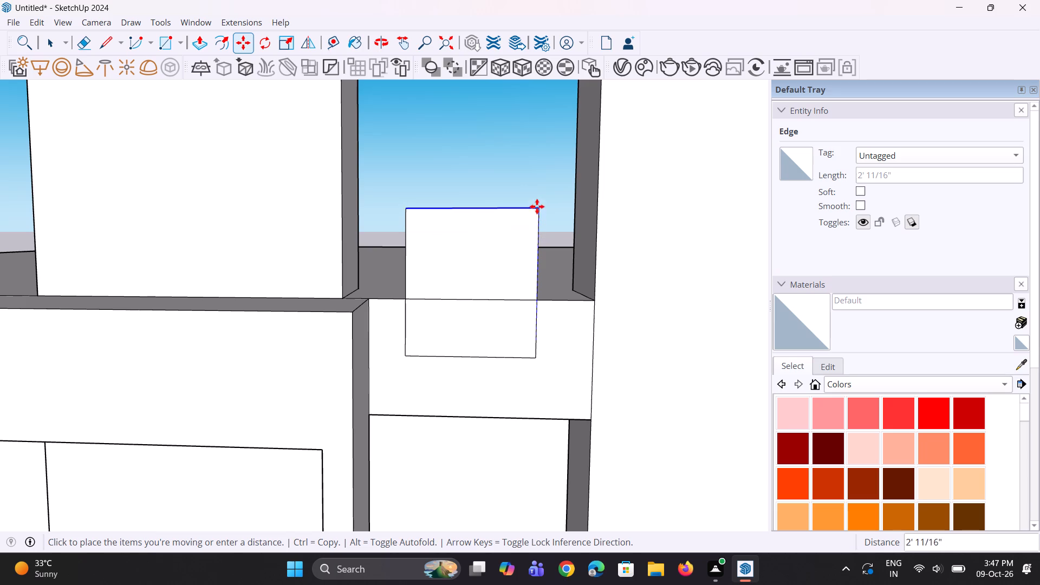
left_click(535, 196)
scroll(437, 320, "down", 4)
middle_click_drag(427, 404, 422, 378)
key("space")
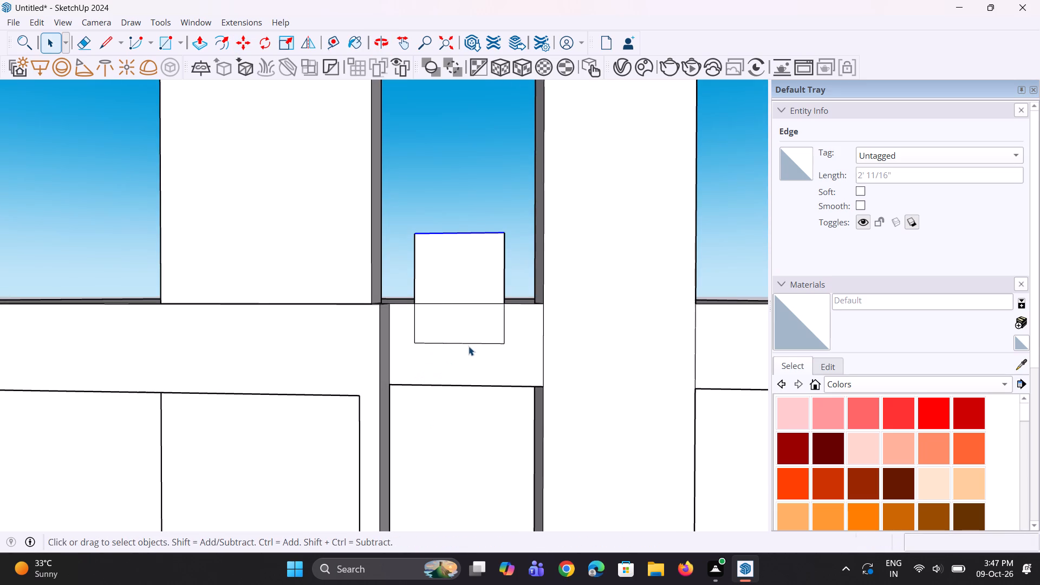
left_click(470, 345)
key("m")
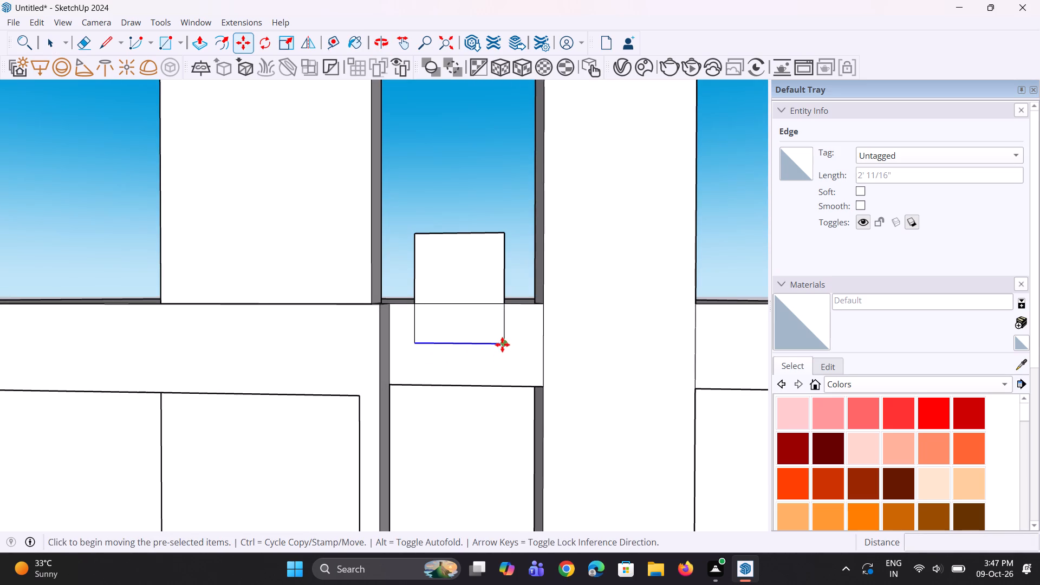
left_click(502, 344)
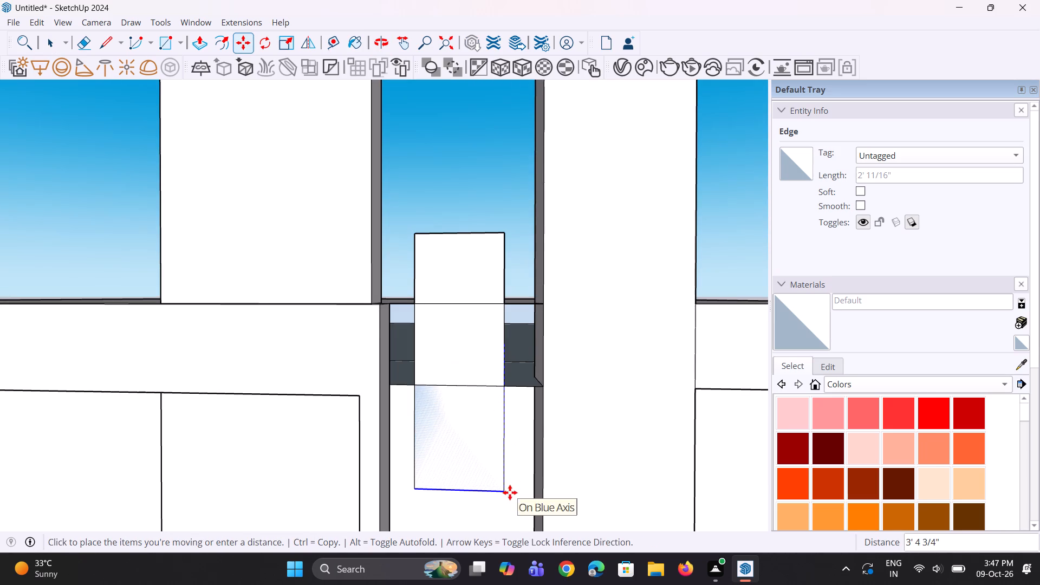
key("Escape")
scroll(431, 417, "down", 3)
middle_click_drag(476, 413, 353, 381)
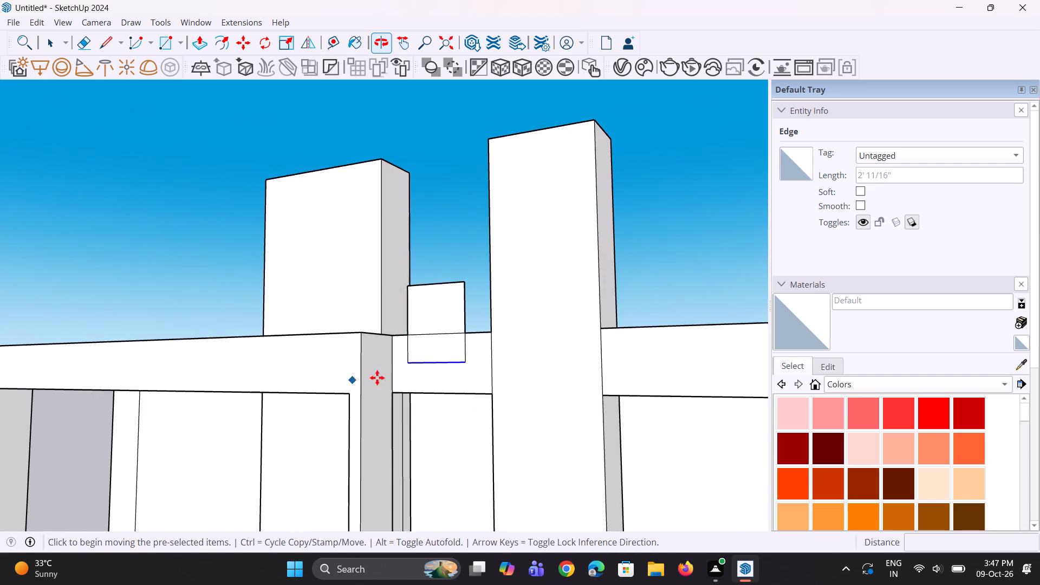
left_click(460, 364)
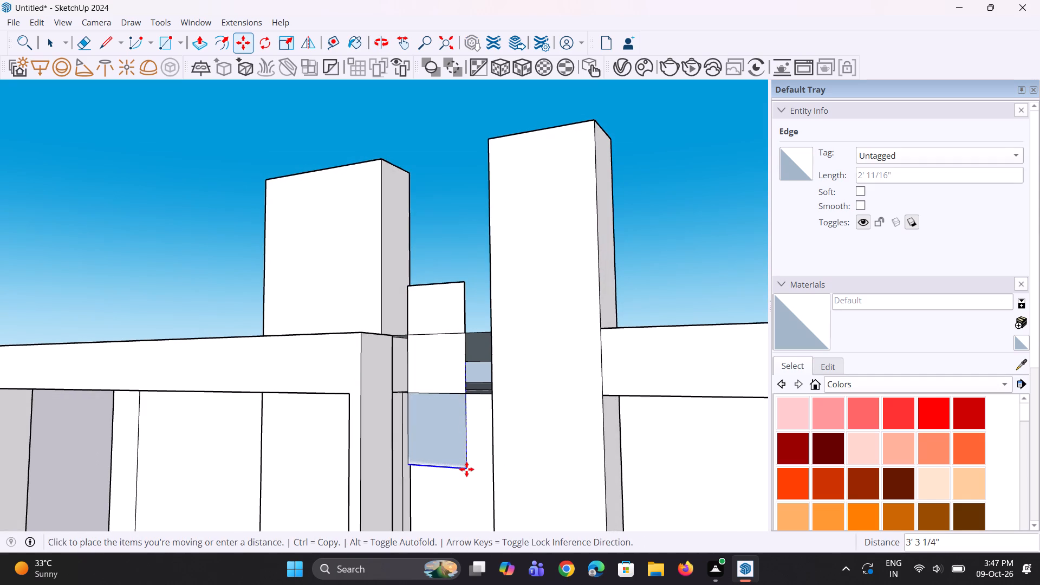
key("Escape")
Push/Pull the part of the rectangle above the roof slab 3" forward to form a thin panel.
middle_click_drag(430, 427, 352, 454)
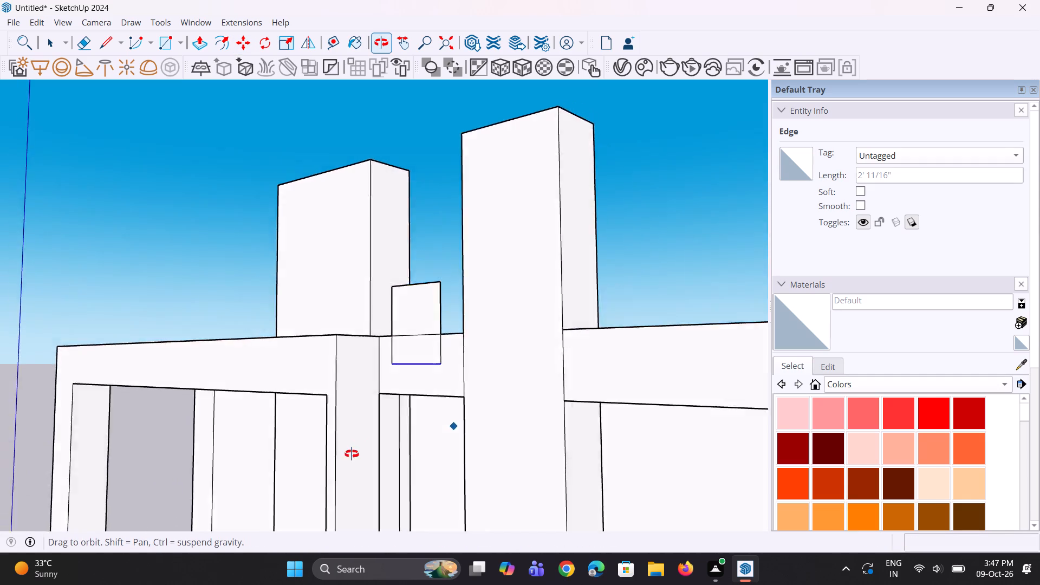
middle_click_drag(352, 454, 347, 471)
key("p")
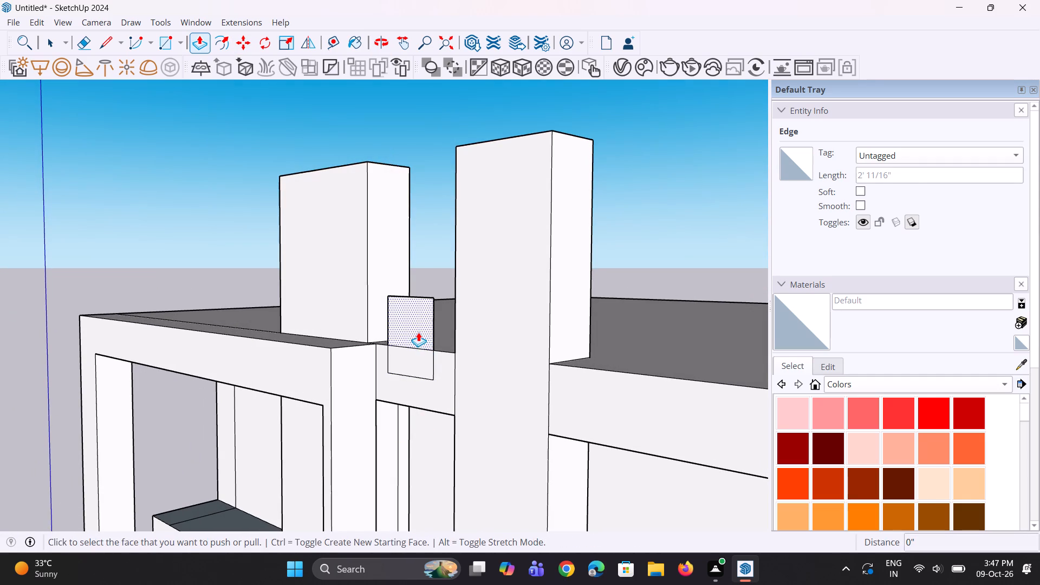
left_click(418, 332)
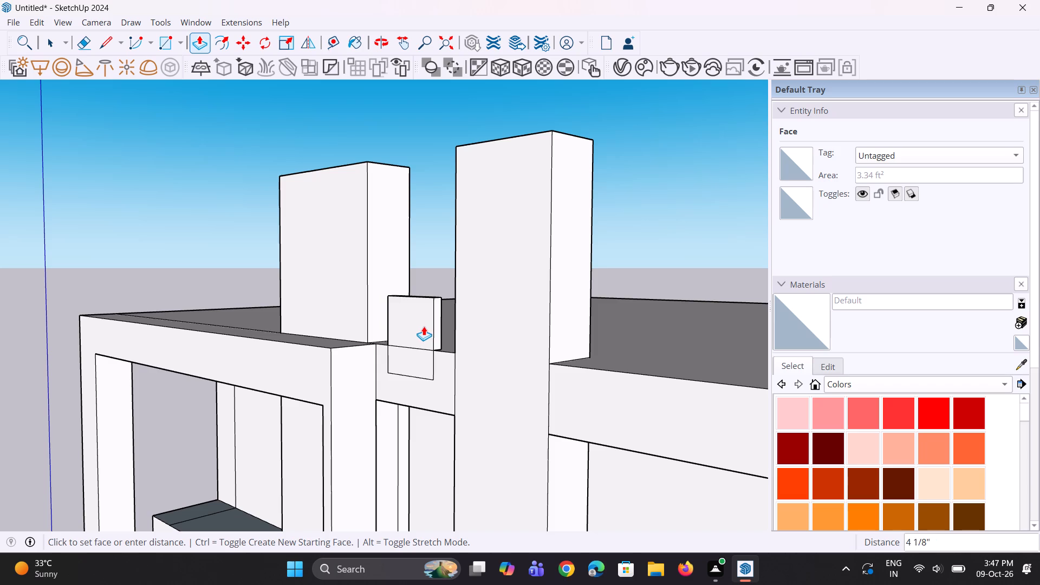
left_click(413, 335)
Erase the leftover rectangle edges on the slab band's front face below the thin panel.
middle_click_drag(400, 373, 392, 232)
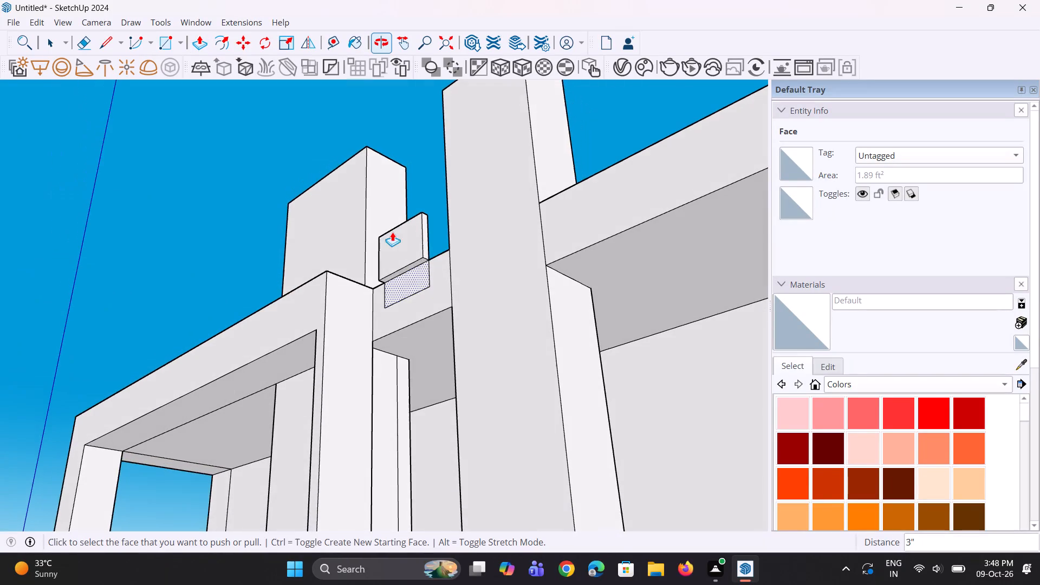
scroll(401, 274, "up", 2)
key("e")
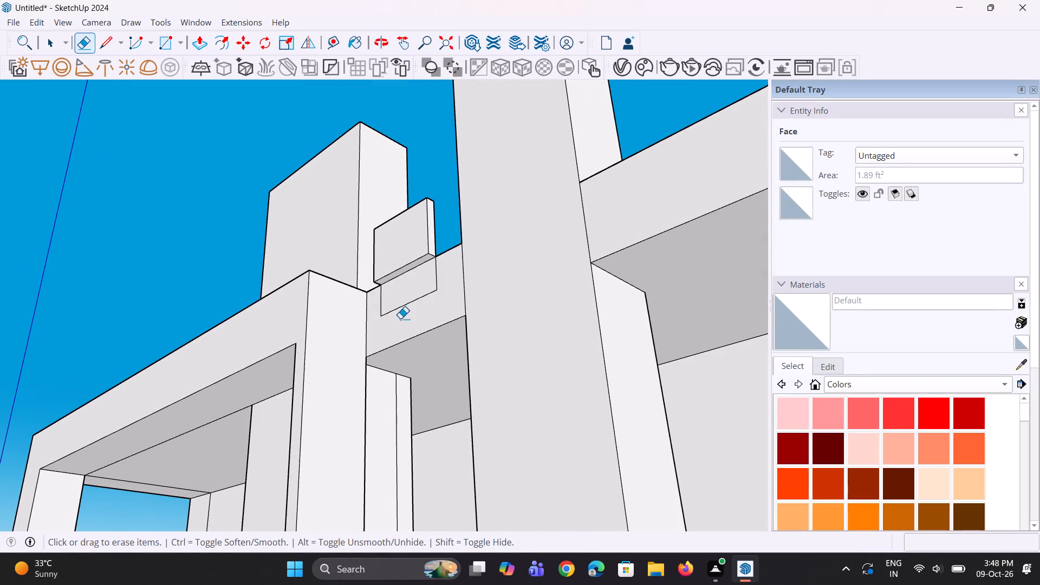
left_click_drag(382, 308, 434, 284)
left_click(434, 280)
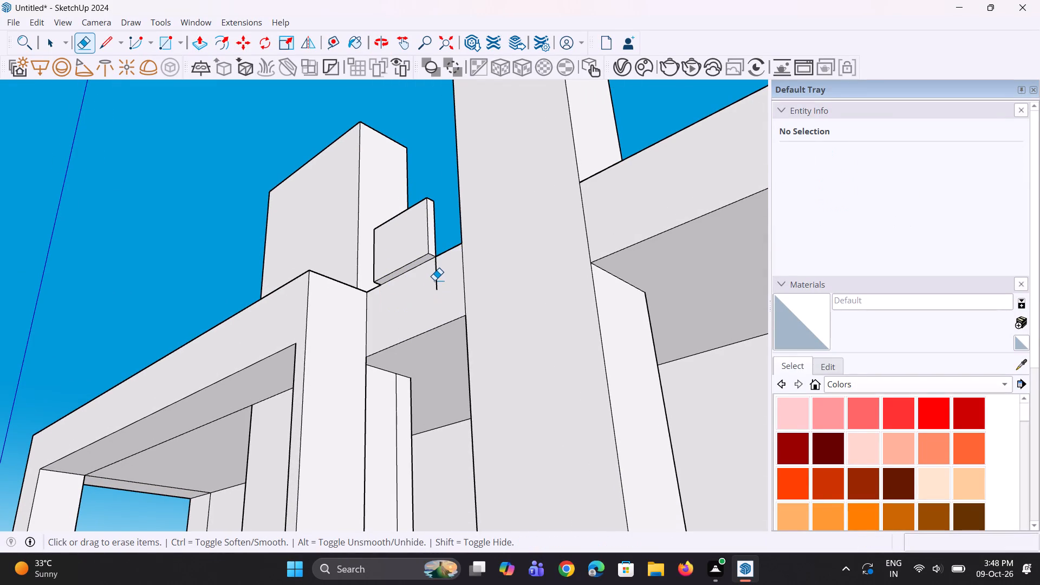
left_click(435, 274)
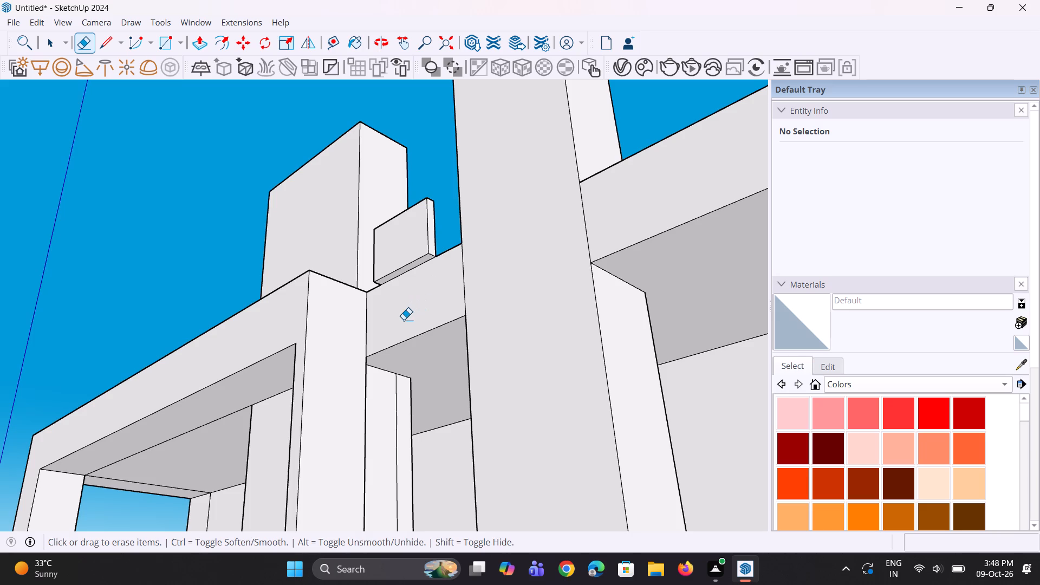
Extend the thin panel down to the lower slab by Push/Pulling its underside 1' 10 11/16", plus a further 11' 3 1/8".
scroll(402, 320, "up", 1)
key("p")
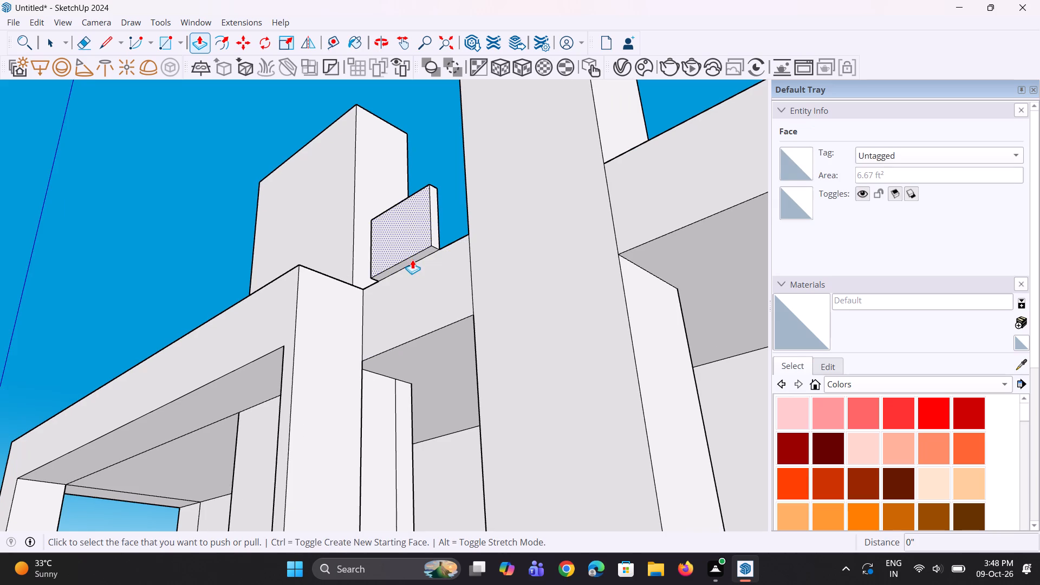
left_click(414, 262)
scroll(439, 378, "down", 3)
left_click(440, 378)
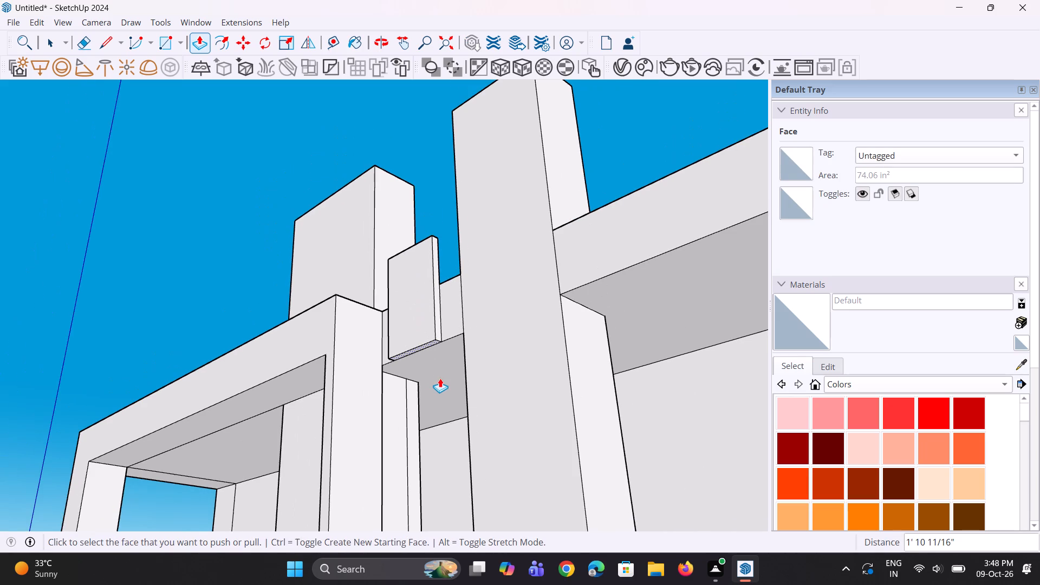
left_click(417, 349)
scroll(431, 397, "down", 2)
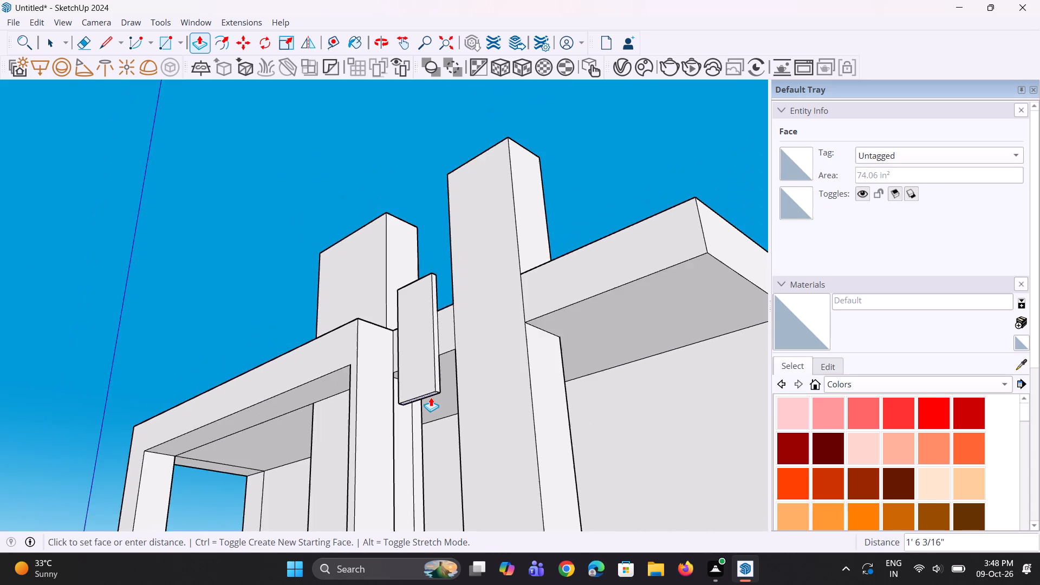
scroll(431, 397, "down", 11)
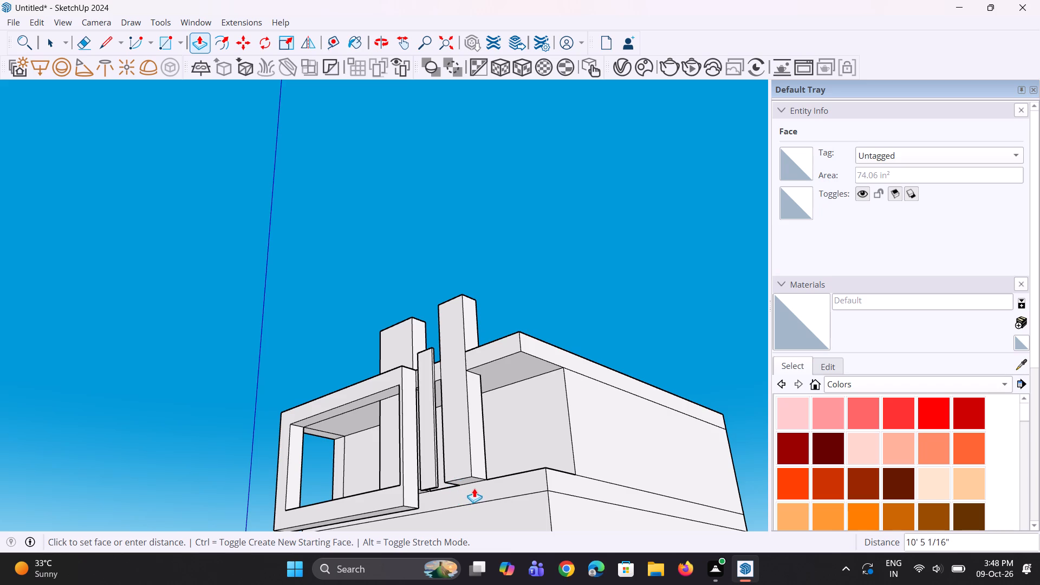
left_click(475, 498)
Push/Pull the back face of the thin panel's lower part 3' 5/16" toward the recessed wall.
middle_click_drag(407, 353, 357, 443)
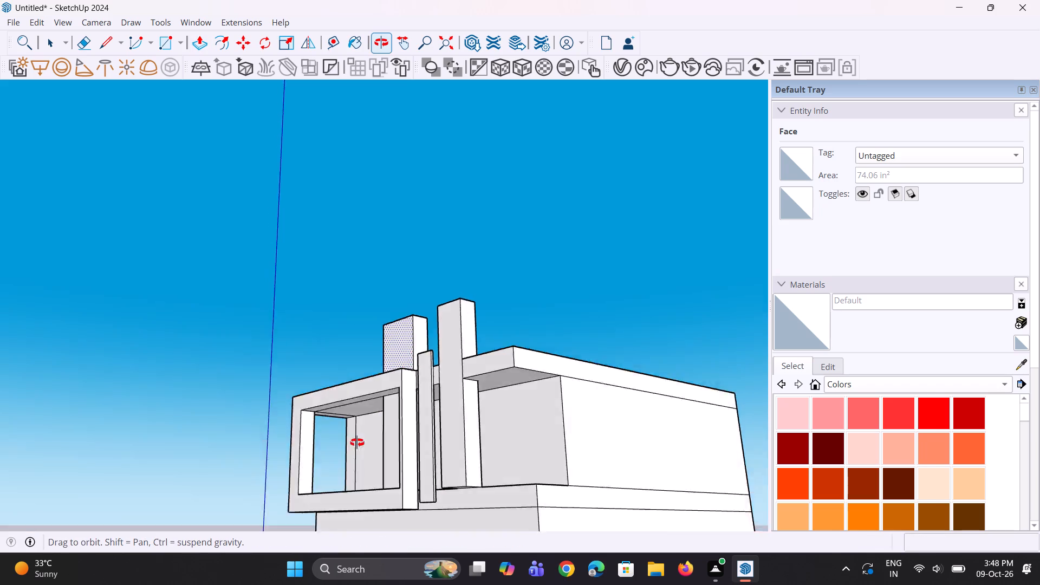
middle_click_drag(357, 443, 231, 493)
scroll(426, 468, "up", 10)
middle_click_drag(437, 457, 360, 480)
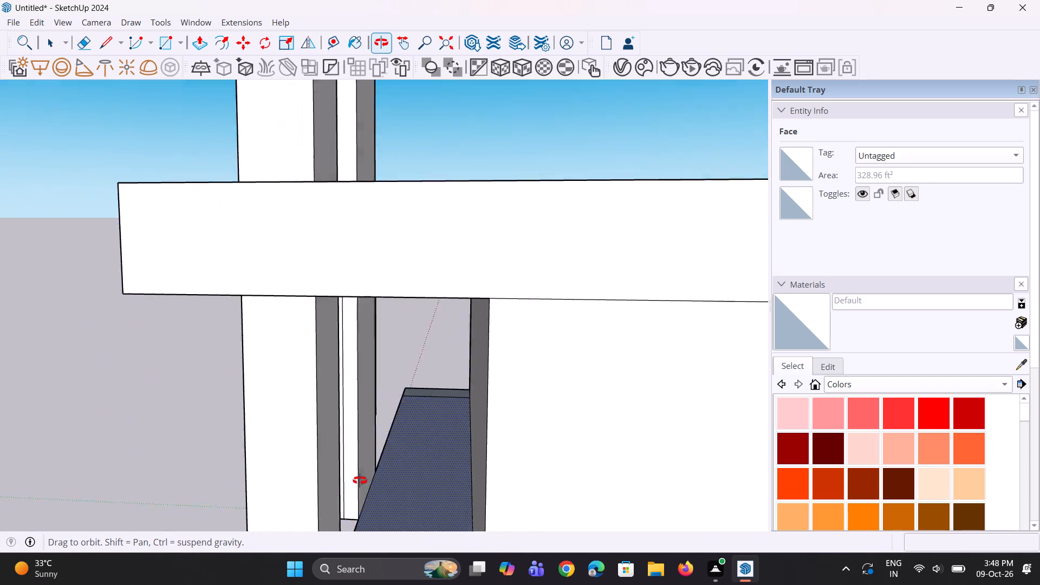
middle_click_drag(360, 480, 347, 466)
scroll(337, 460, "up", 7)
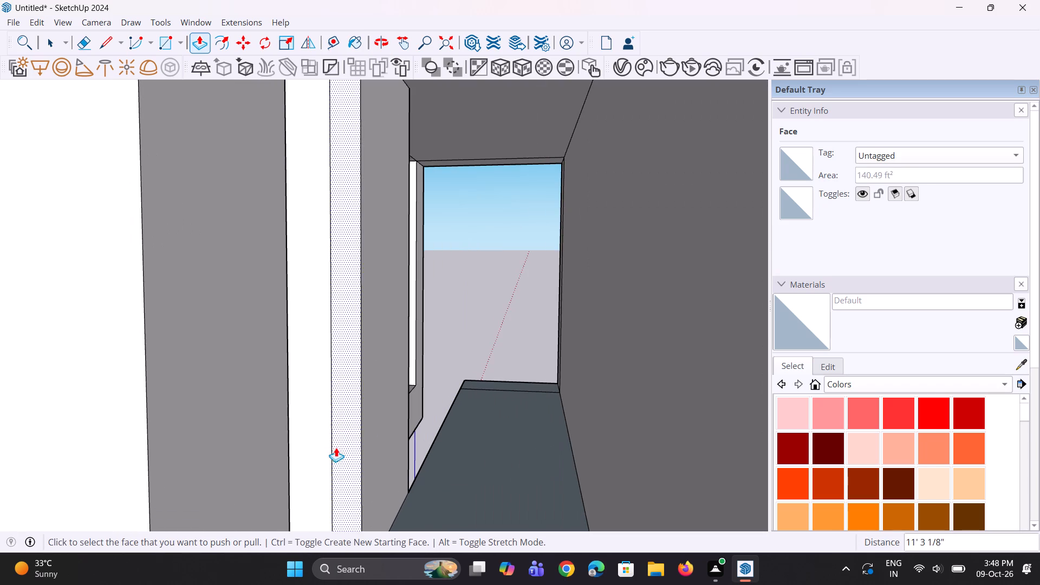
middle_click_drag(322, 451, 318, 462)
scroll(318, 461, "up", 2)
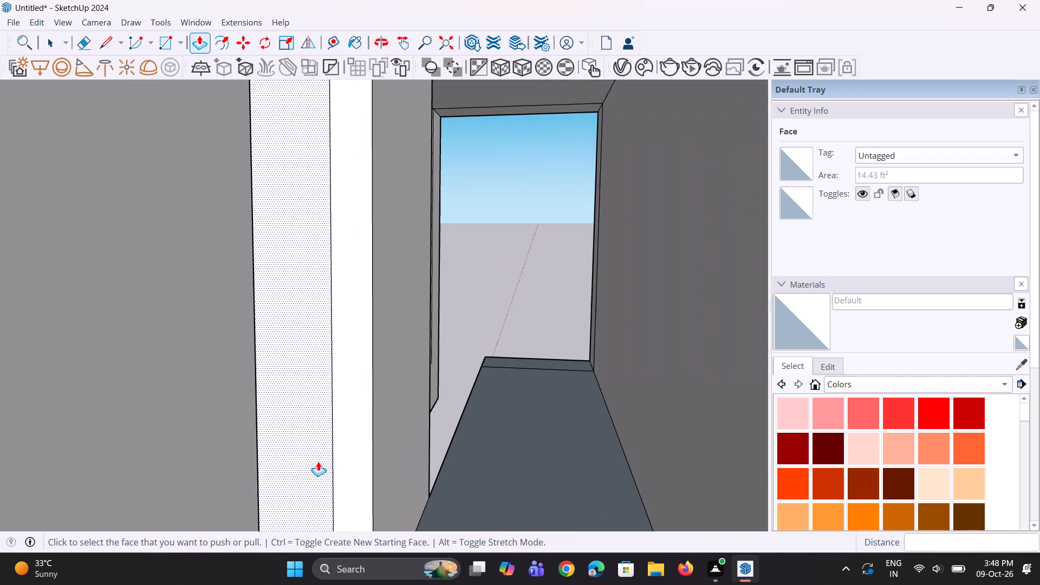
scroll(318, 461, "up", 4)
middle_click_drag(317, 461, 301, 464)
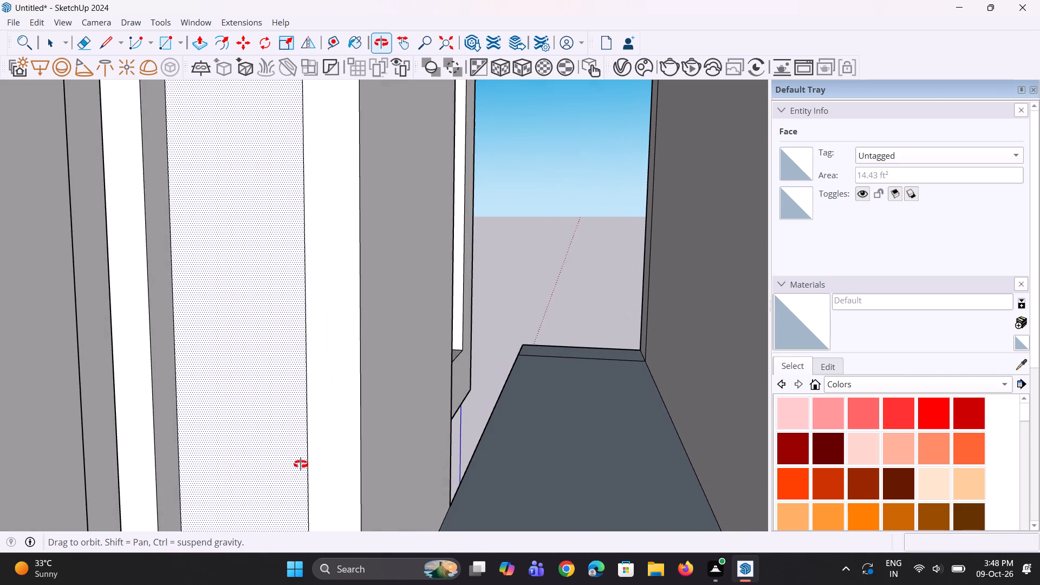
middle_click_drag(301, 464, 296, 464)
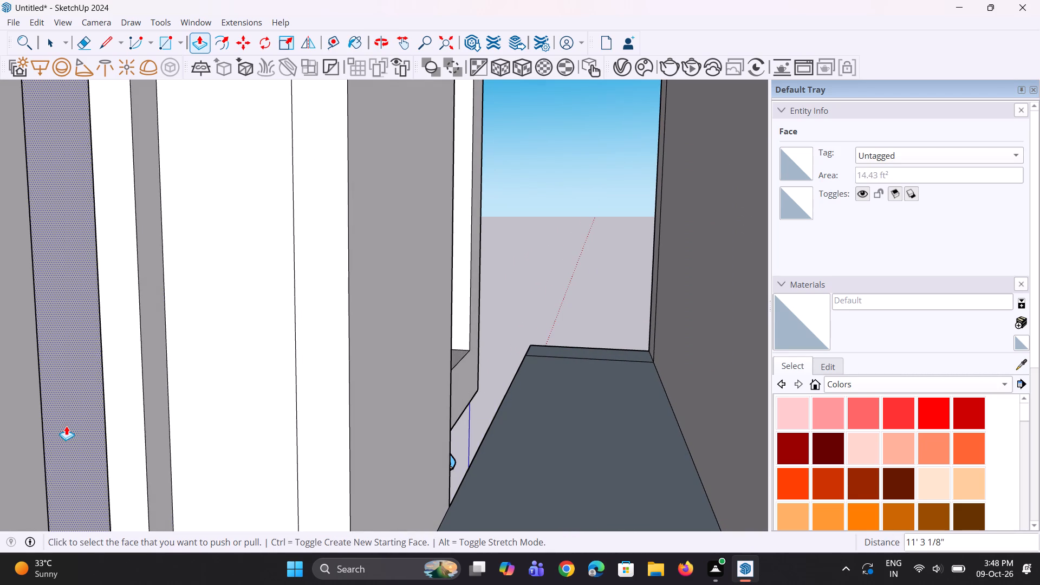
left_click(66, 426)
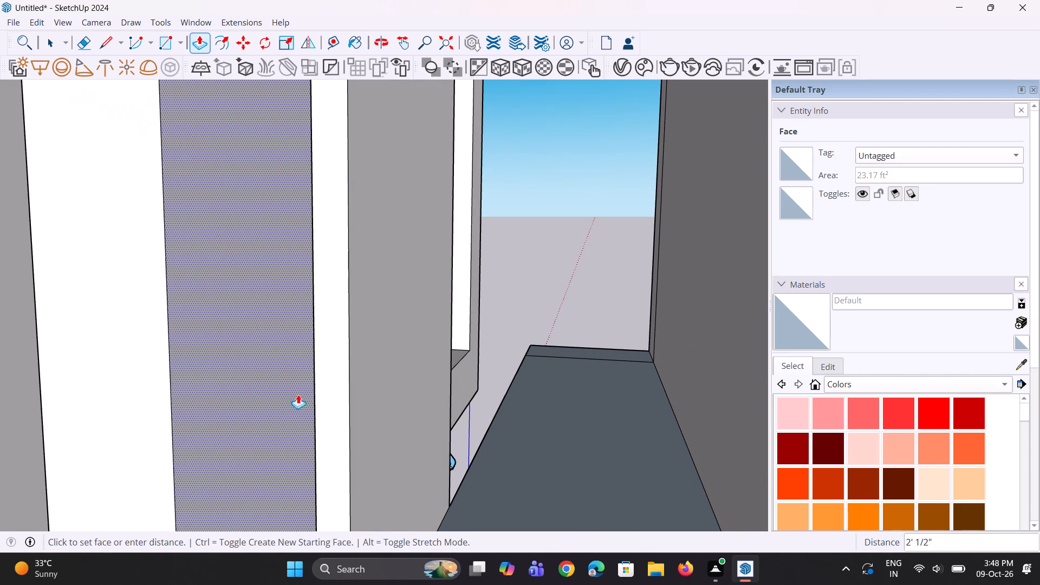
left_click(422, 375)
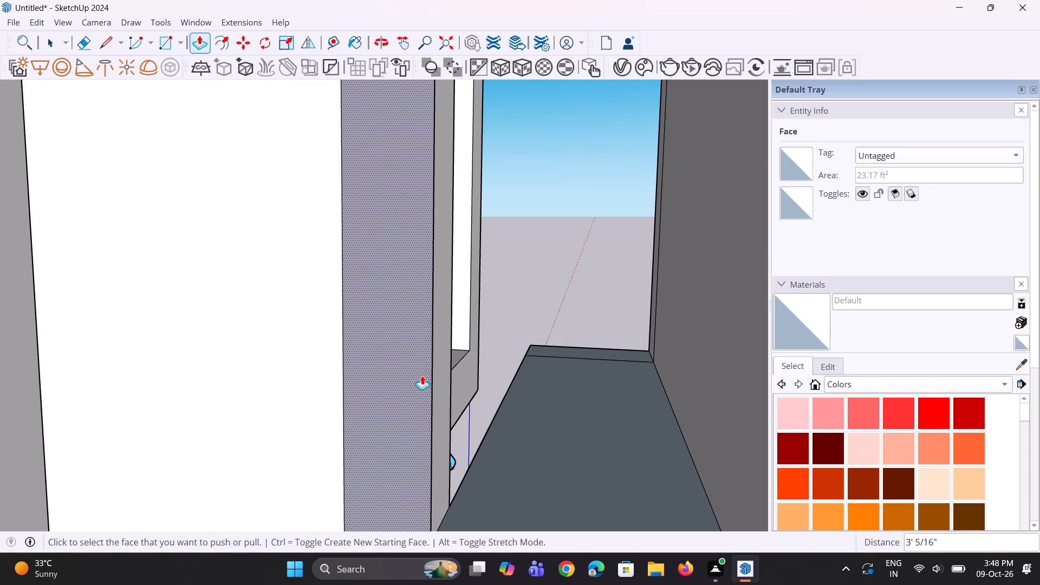
Undo the back-face pull and the thin panel's last downward extension.
middle_click_drag(337, 406, 610, 396)
scroll(613, 392, "down", 13)
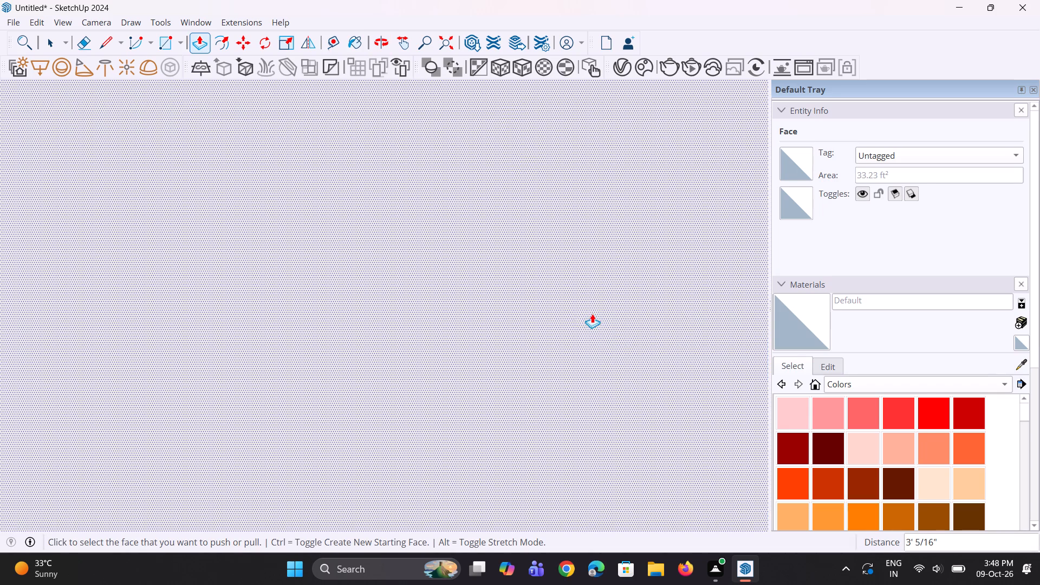
scroll(592, 314, "down", 3)
left_click_drag(446, 45, 450, 51)
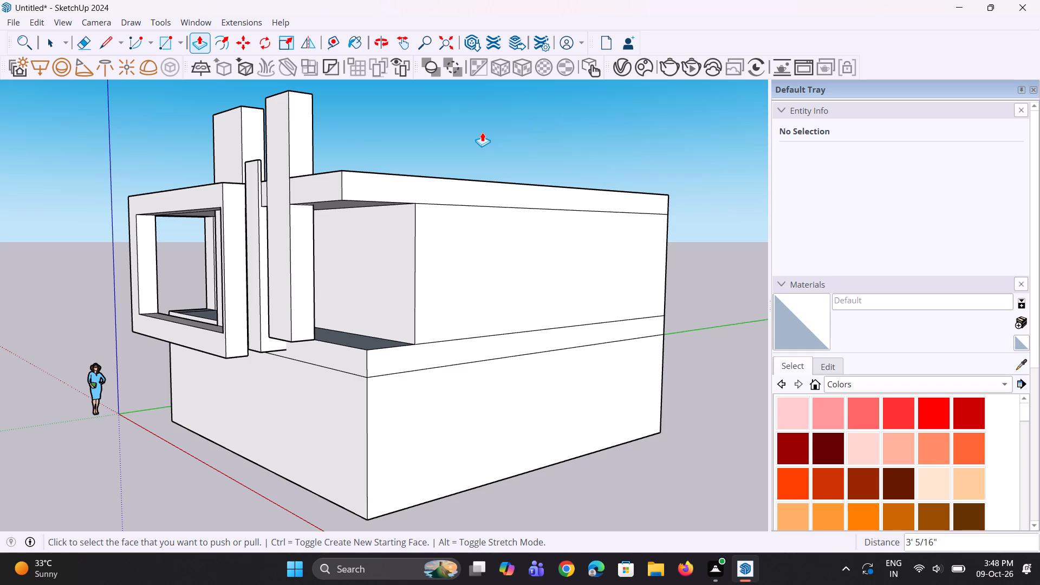
scroll(409, 231, "down", 4)
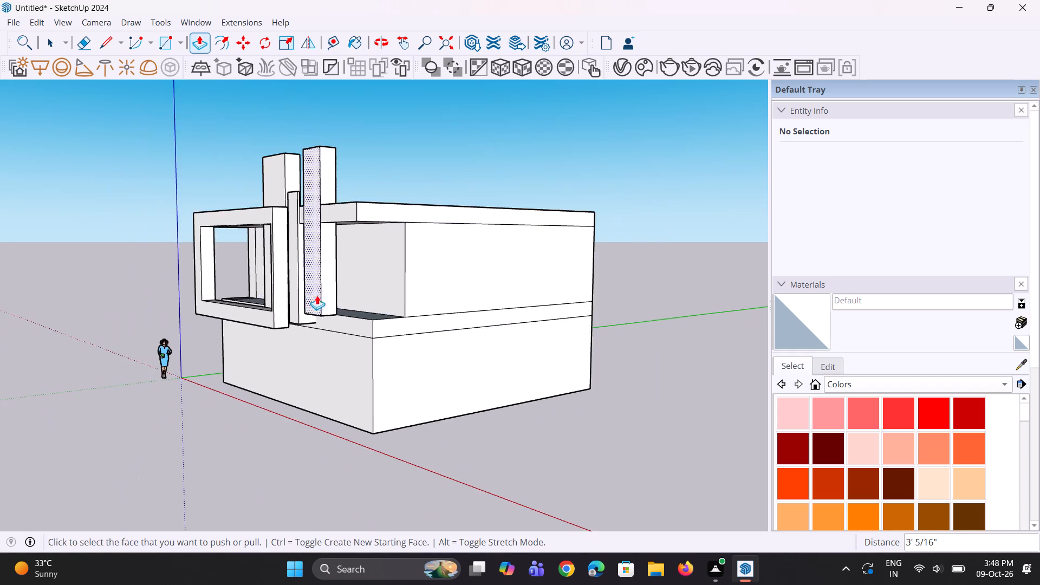
middle_click_drag(320, 327, 272, 299)
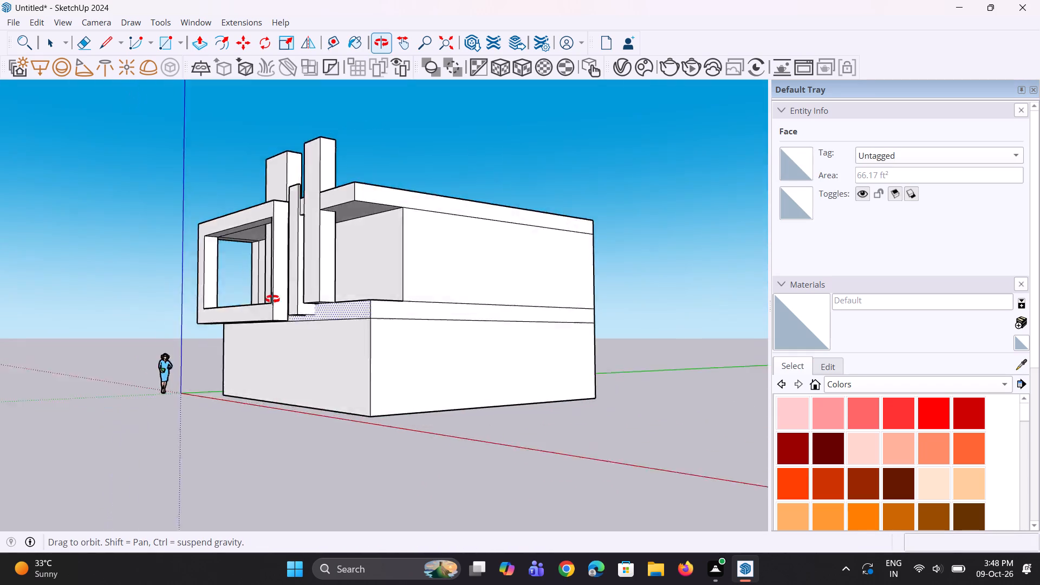
middle_click_drag(272, 299, 541, 316)
key("ctrl+z")
key("ctrl+z")
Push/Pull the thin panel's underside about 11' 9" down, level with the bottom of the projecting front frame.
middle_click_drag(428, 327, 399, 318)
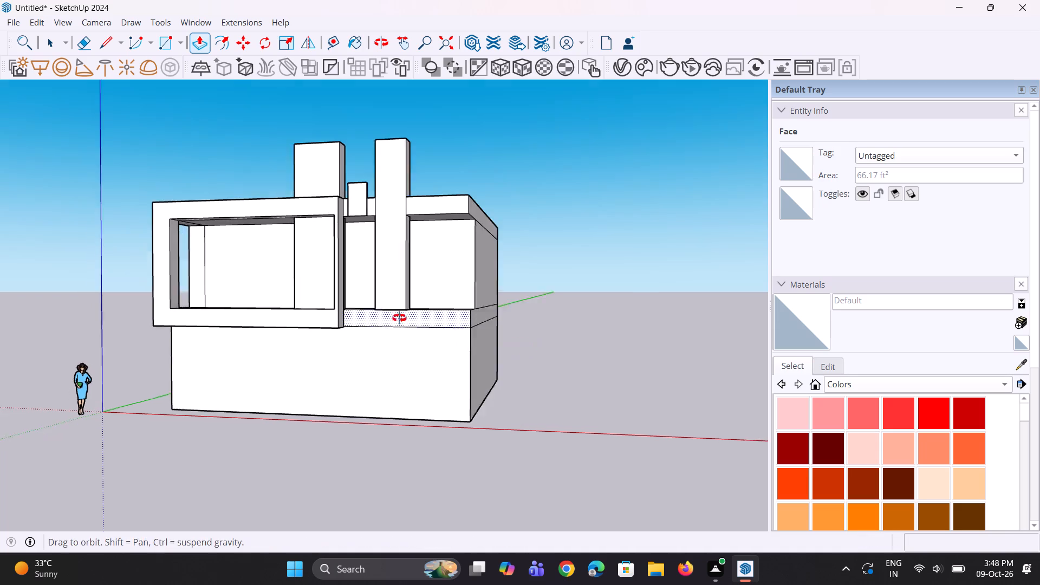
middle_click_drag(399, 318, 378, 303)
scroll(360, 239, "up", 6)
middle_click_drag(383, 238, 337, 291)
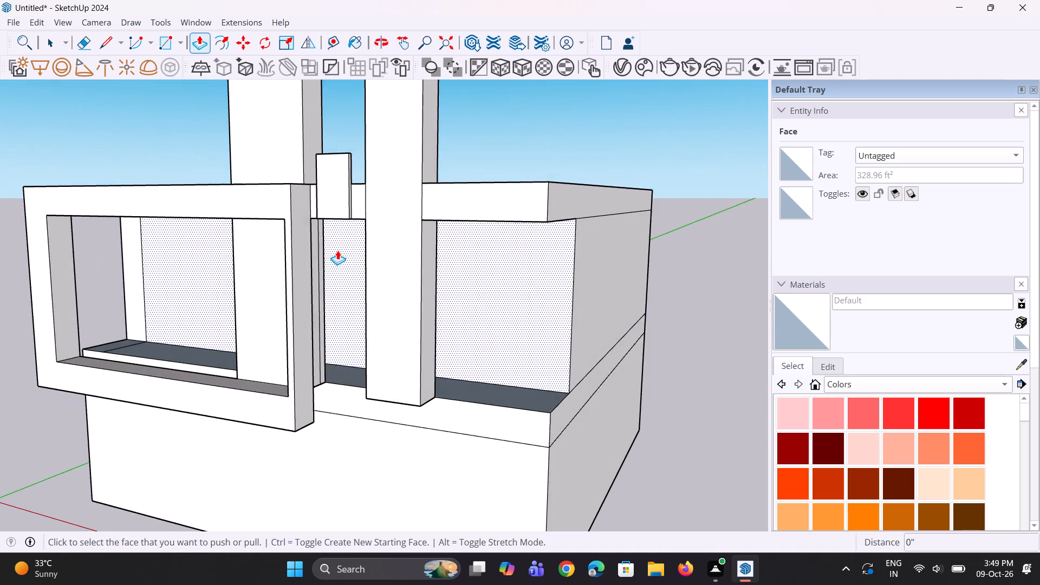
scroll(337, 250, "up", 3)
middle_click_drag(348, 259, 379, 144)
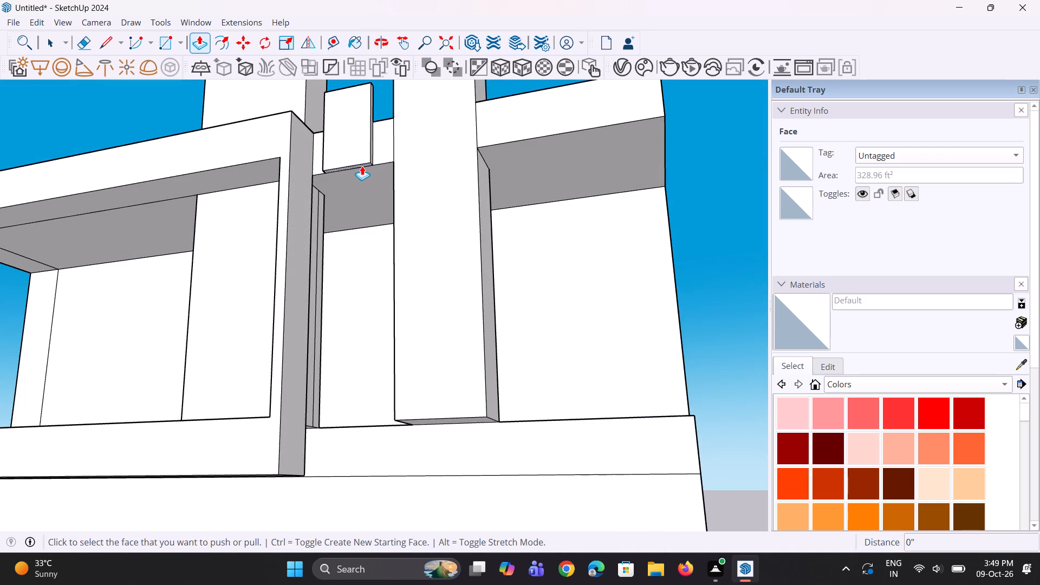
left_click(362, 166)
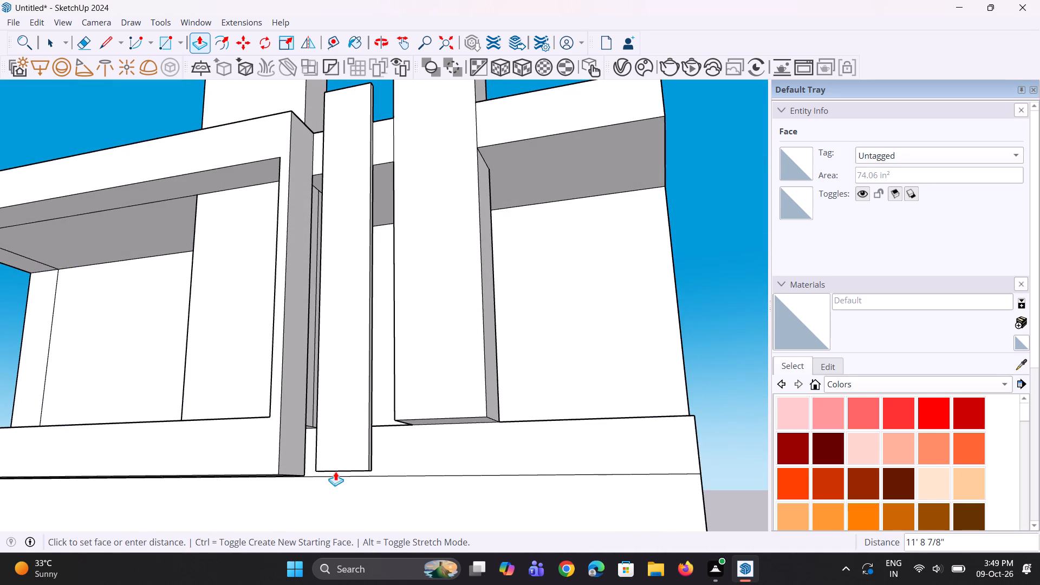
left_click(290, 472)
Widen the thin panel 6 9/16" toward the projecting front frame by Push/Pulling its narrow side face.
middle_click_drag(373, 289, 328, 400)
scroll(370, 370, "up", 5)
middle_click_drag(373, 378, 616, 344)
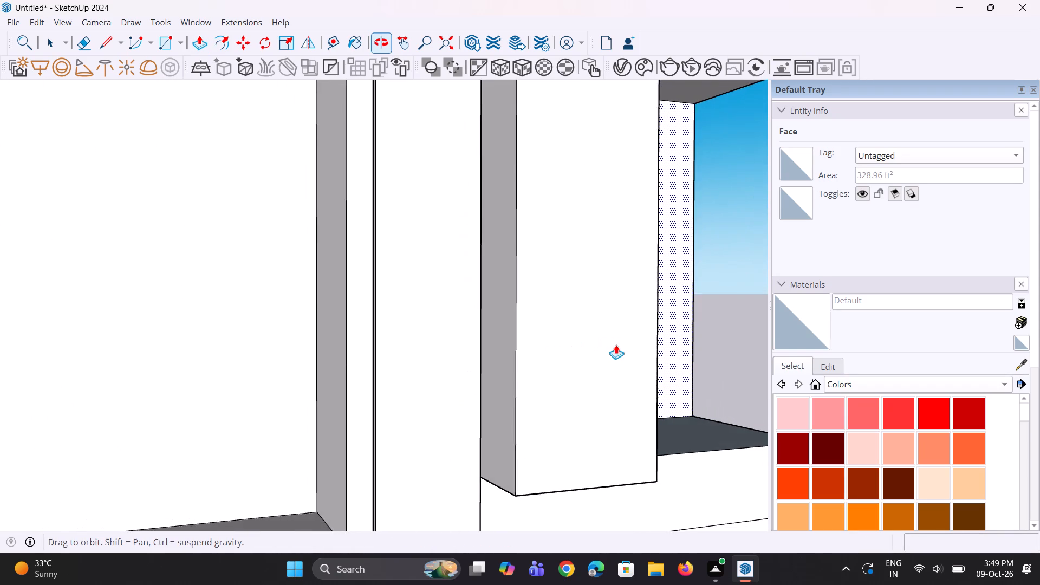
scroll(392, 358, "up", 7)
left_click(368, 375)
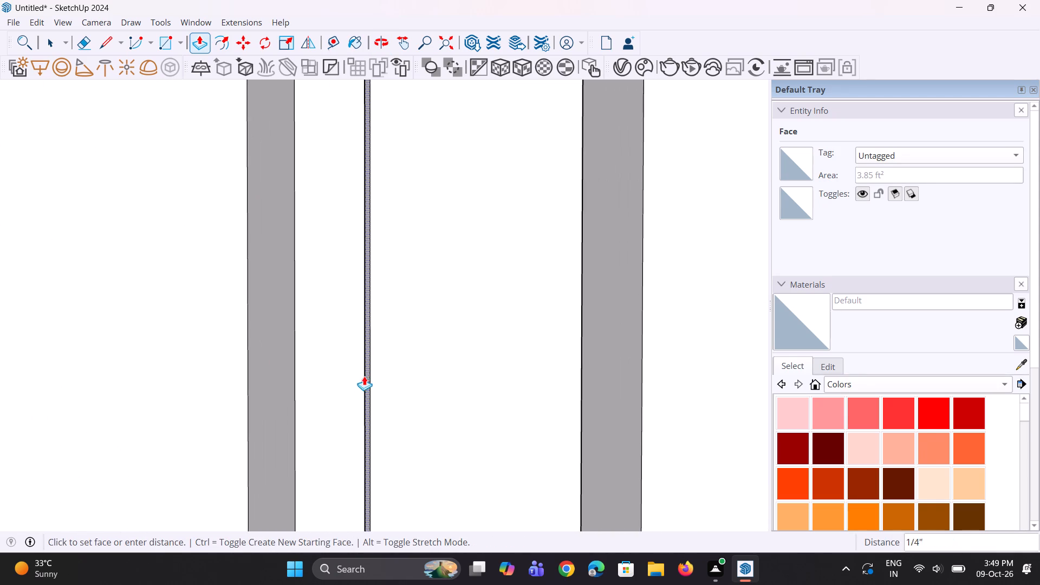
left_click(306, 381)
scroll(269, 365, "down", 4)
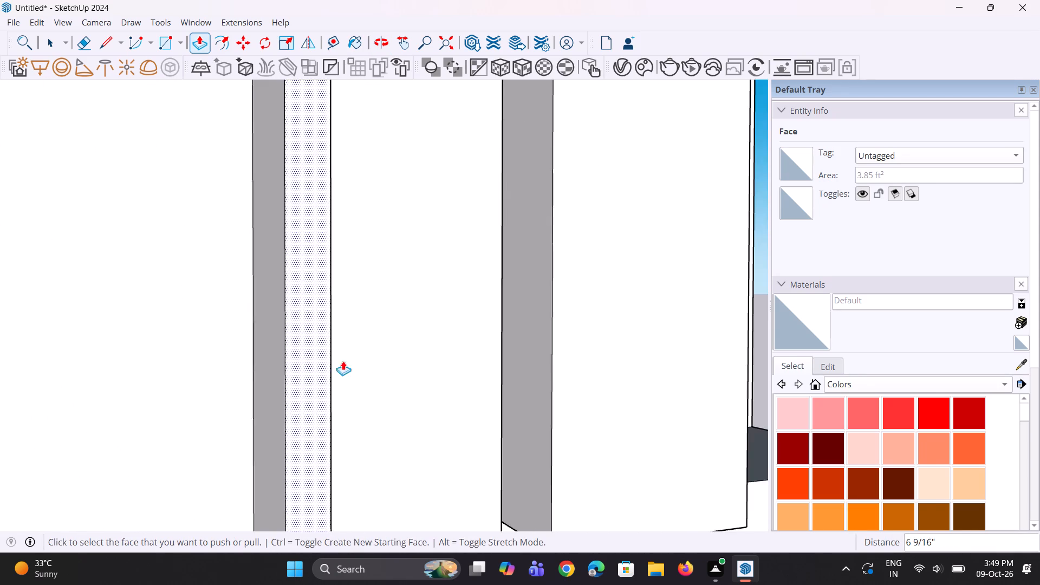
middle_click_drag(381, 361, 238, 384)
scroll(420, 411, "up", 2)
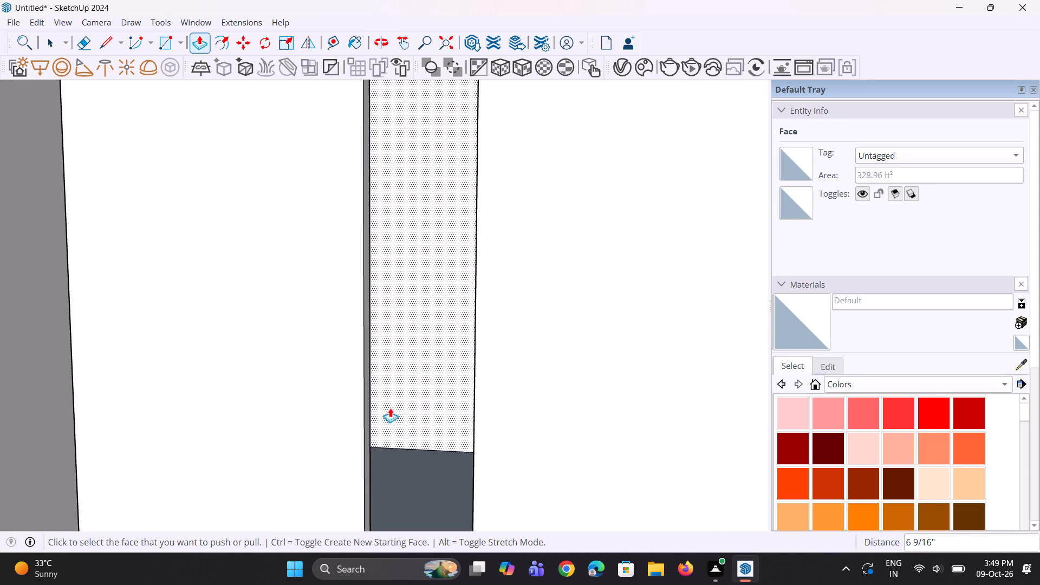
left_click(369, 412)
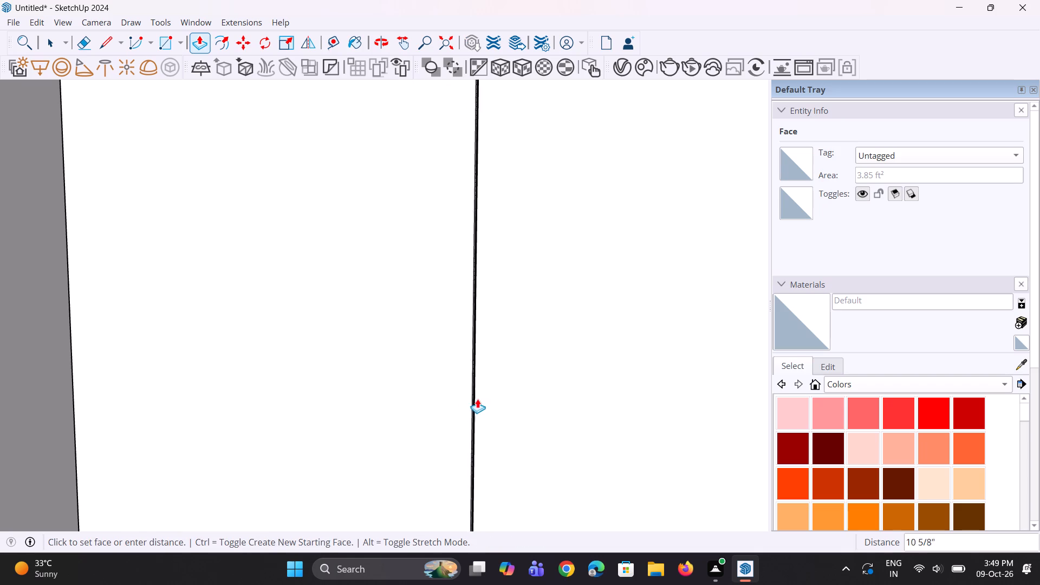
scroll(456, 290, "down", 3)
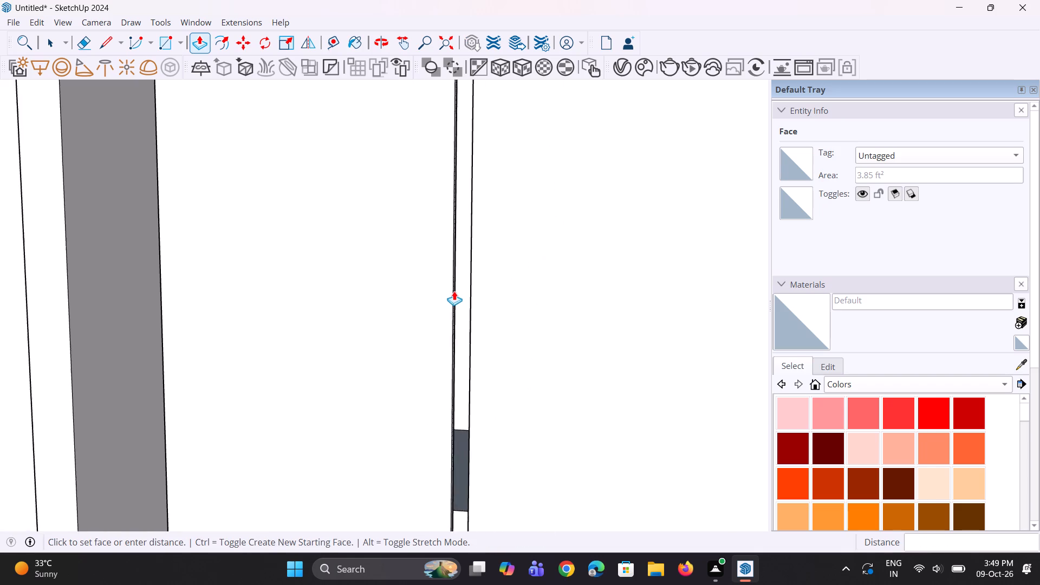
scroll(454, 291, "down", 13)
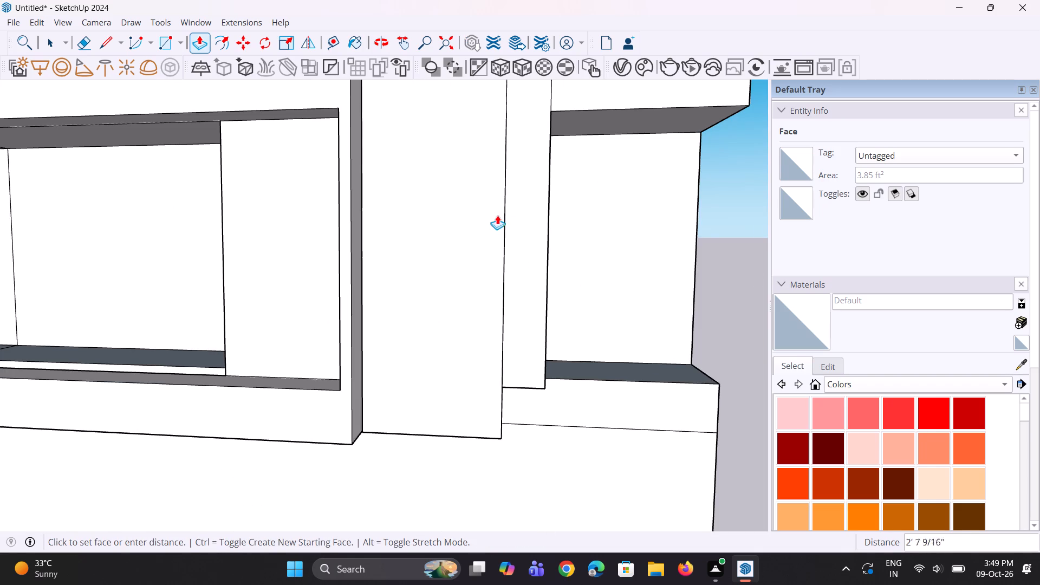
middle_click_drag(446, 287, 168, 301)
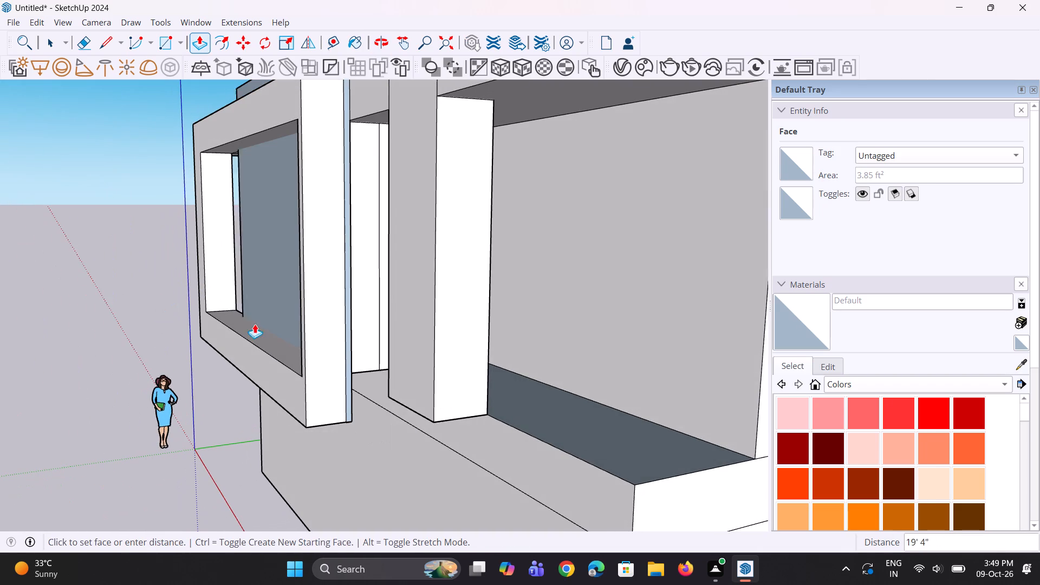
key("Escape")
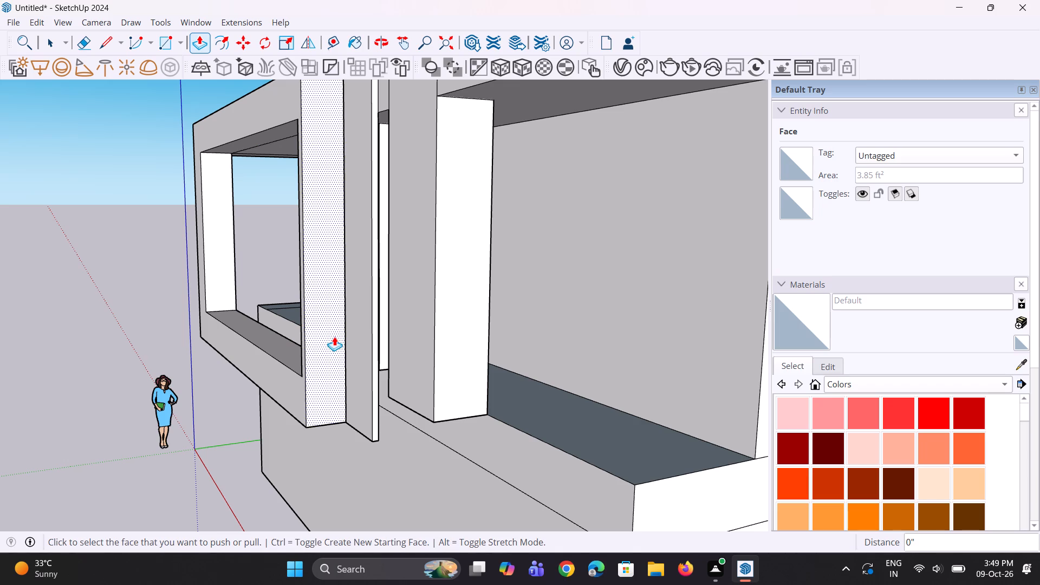
Undo the thin panel's widening, its downward extensions and the erasure of the rectangle edges on the upper slab band.
key("ctrl+z")
key("ctrl+z")
middle_click_drag(334, 378, 565, 383, "ctrl")
key("ctrl+z")
key("ctrl+z")
key("ctrl+z")
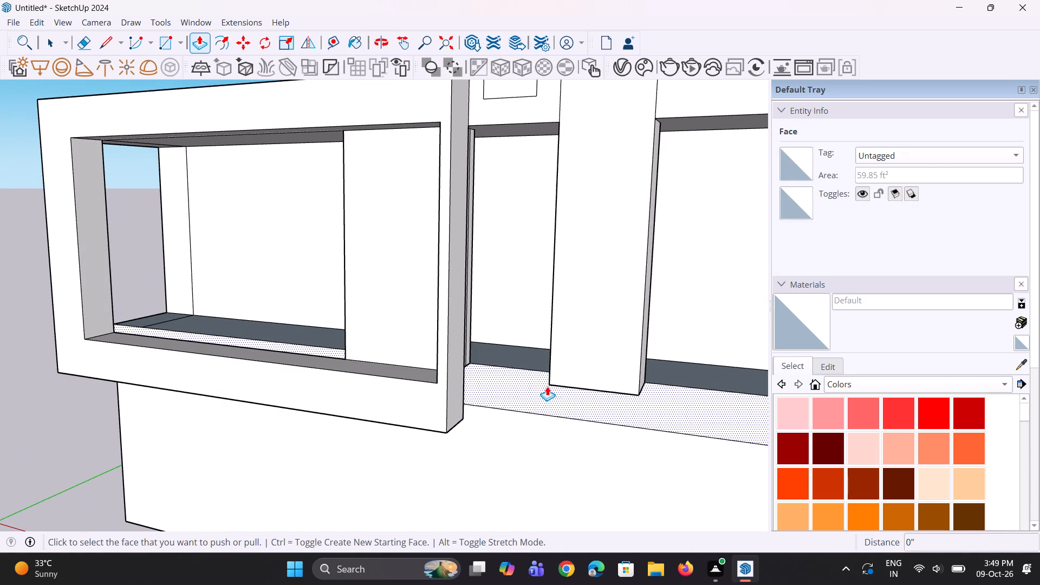
Draw a 10' vertical line on the recessed wall beside the tall bay, from the lower slab up to the roof slab.
scroll(506, 388, "down", 3)
middle_click_drag(531, 391, 465, 381)
key("space")
key("space")
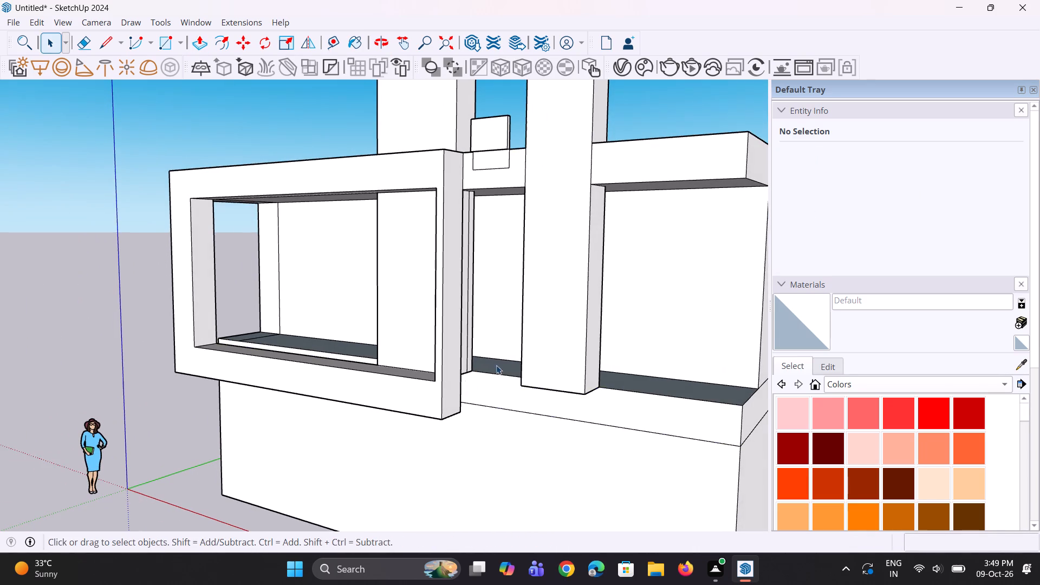
middle_click_drag(497, 365, 588, 350)
scroll(550, 347, "up", 3)
middle_click_drag(534, 358, 568, 376)
key("l")
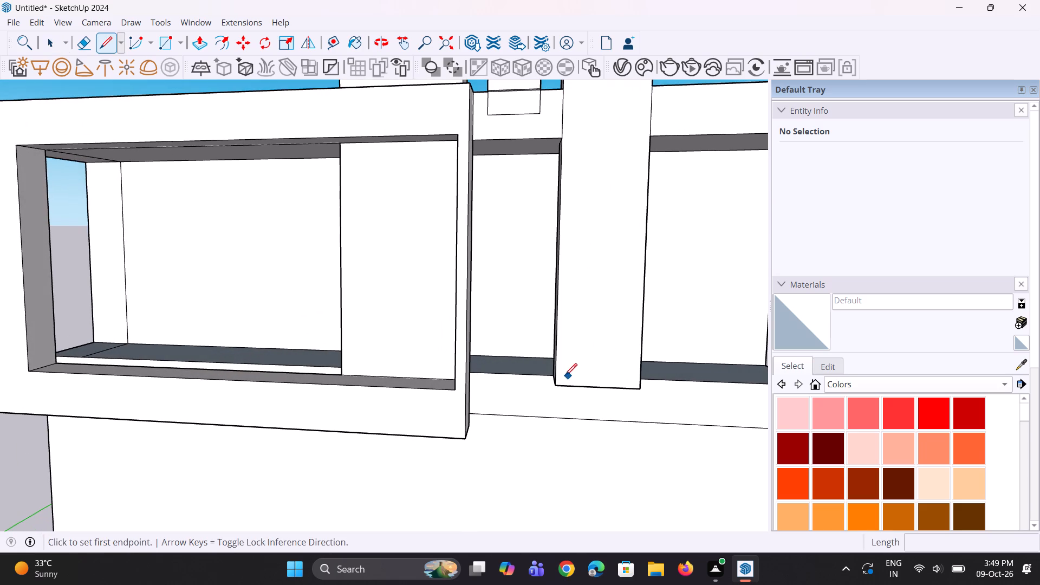
left_click(547, 354)
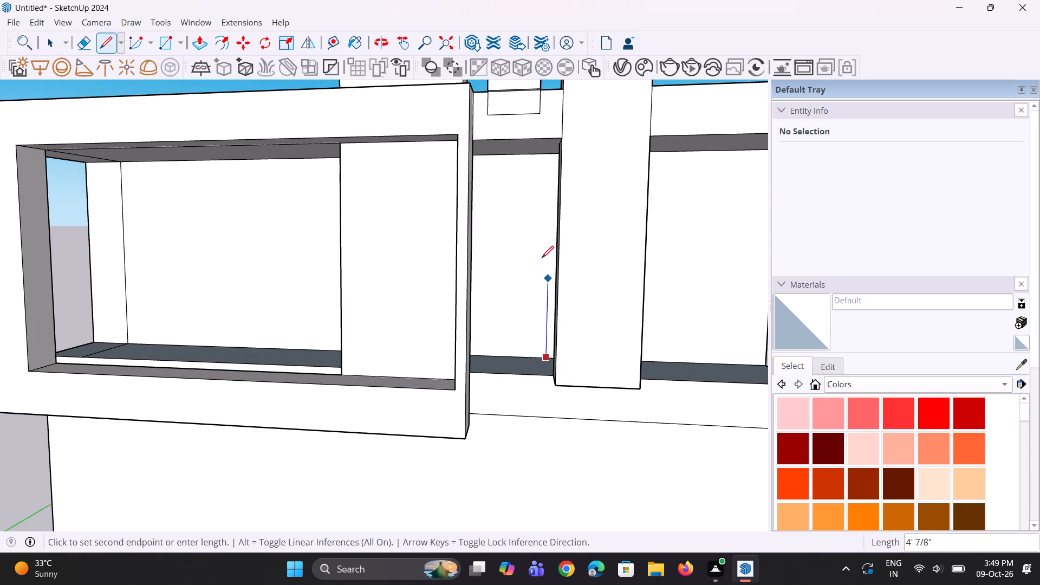
left_click(553, 155)
Copy the vertical wall line about 3' 9 7/8" along the wall's base toward the projecting front frame.
middle_click_drag(544, 347, 543, 356)
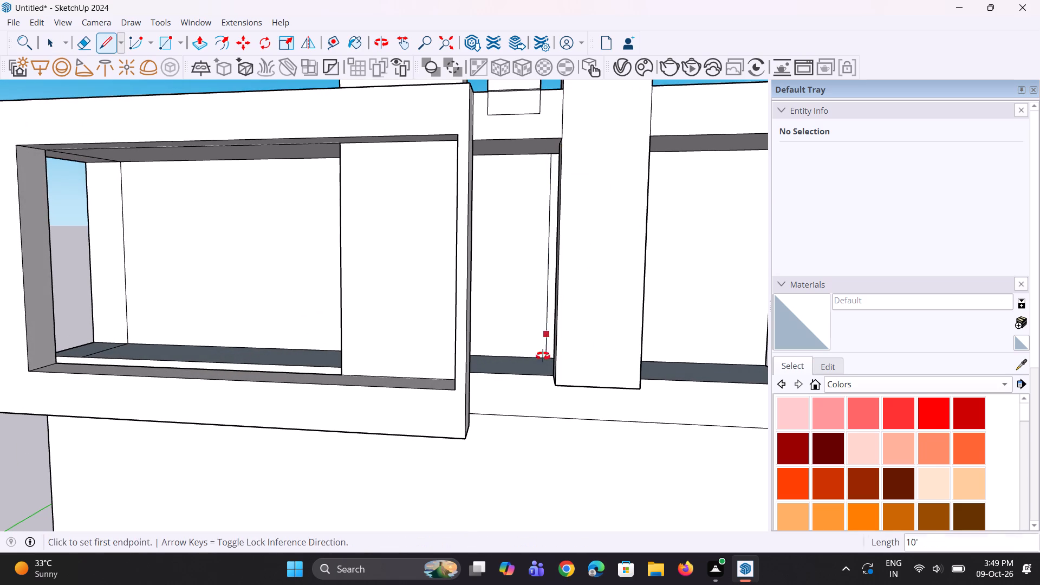
middle_click_drag(543, 356, 522, 384)
scroll(533, 376, "up", 3)
middle_click_drag(532, 368, 569, 344)
key("space")
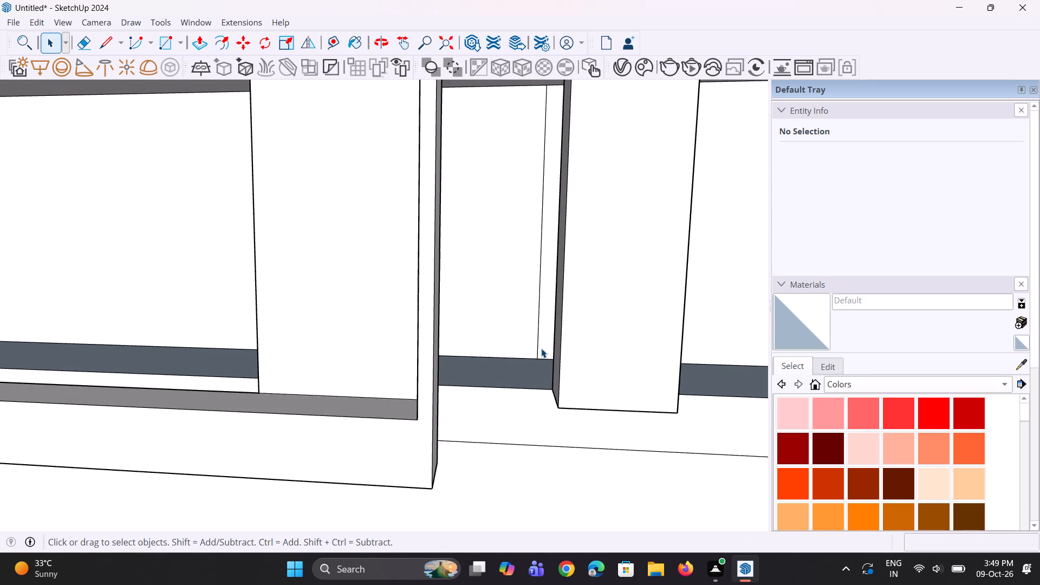
left_click(536, 347)
left_click(536, 350)
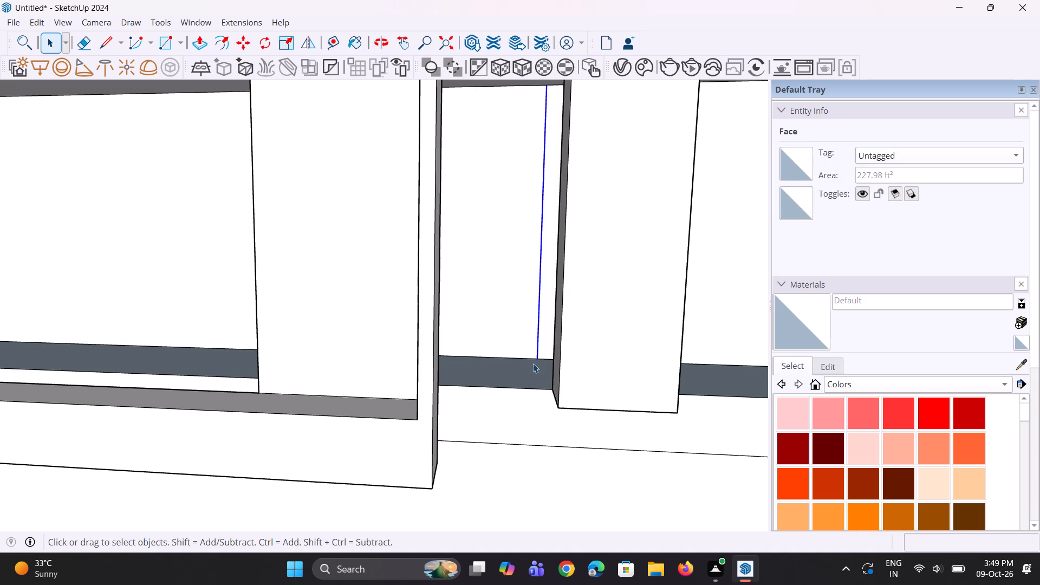
scroll(533, 363, "up", 2)
key("m")
left_click(537, 362)
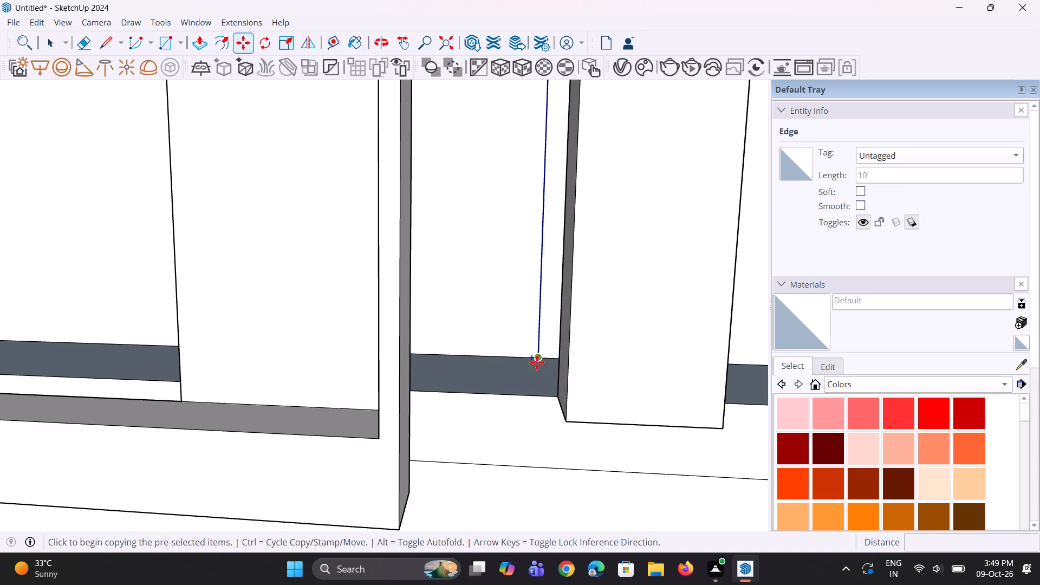
left_click(415, 355)
Push/Pull the recessed wall strip between the copied line and the tall bay outward 4' 3 1/4", plus a further 1' 11 15/16".
middle_click_drag(427, 361, 386, 347)
key("space")
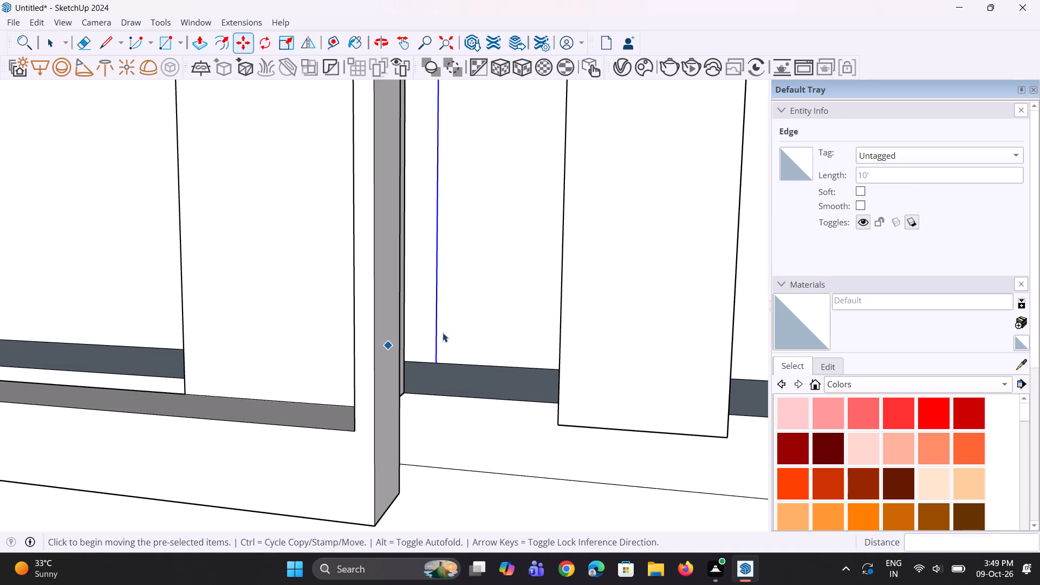
key("p")
left_click(480, 307)
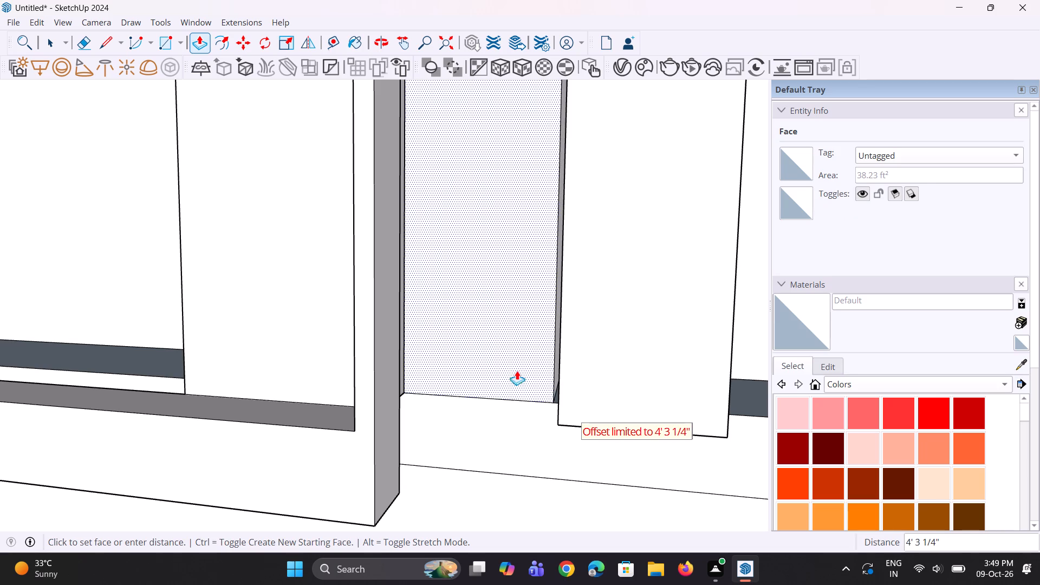
left_click(572, 400)
left_click(527, 380)
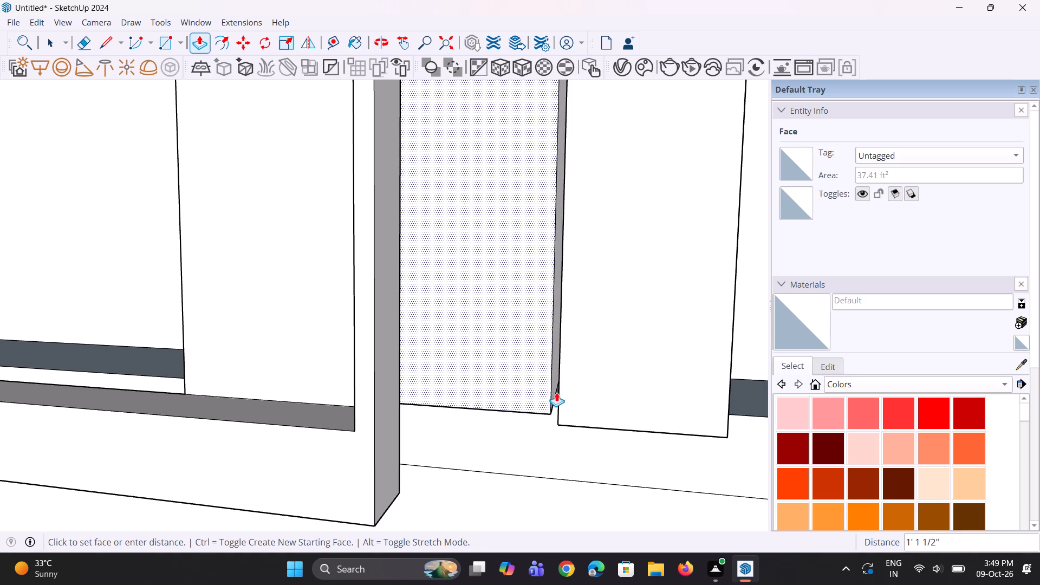
left_click(573, 398)
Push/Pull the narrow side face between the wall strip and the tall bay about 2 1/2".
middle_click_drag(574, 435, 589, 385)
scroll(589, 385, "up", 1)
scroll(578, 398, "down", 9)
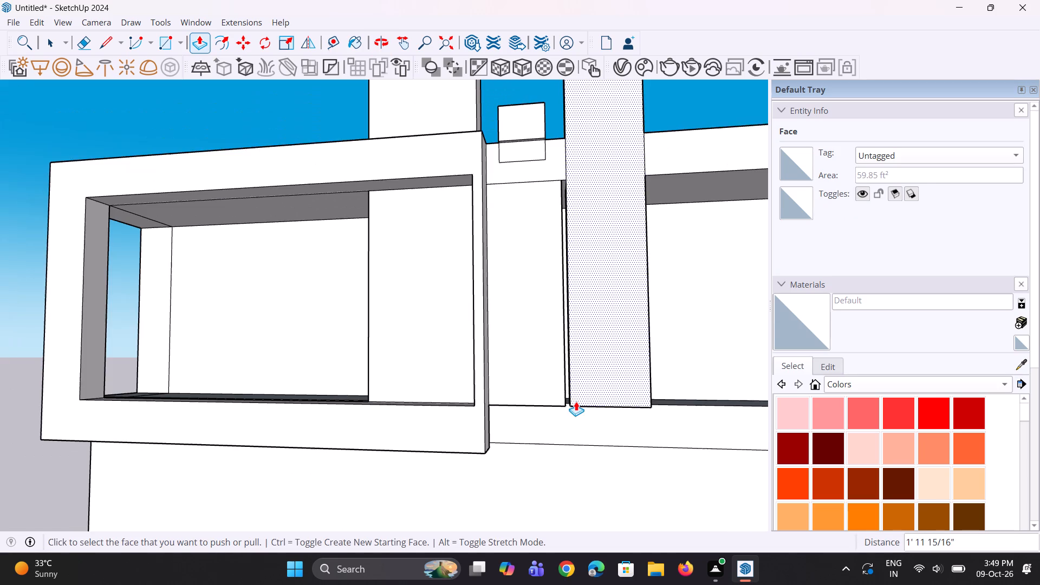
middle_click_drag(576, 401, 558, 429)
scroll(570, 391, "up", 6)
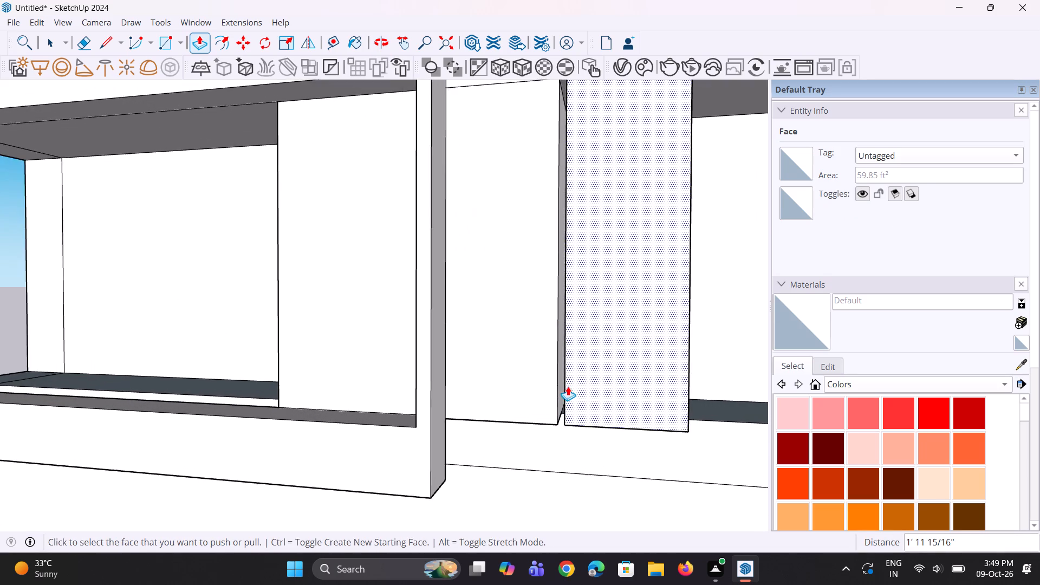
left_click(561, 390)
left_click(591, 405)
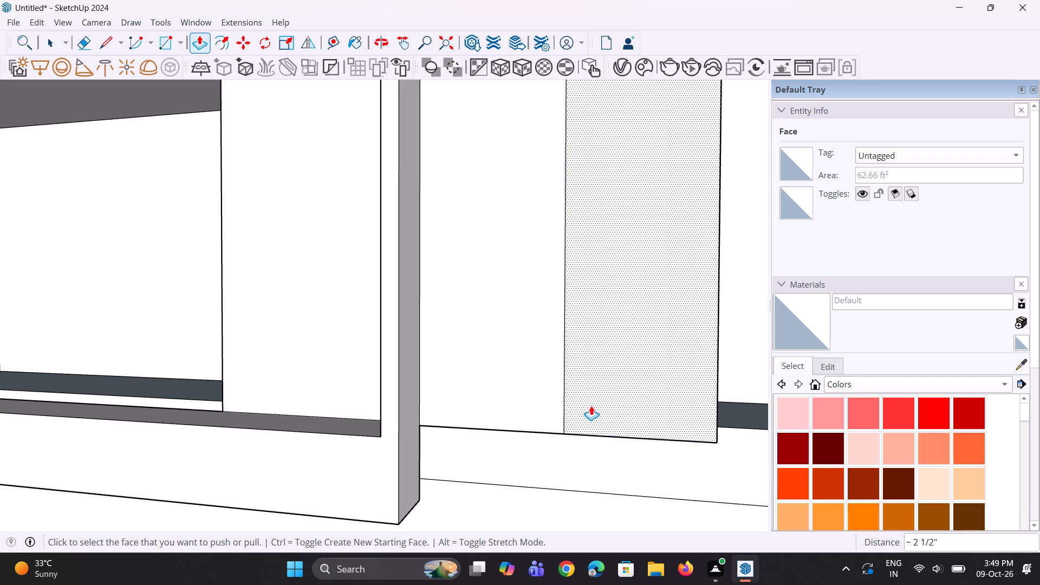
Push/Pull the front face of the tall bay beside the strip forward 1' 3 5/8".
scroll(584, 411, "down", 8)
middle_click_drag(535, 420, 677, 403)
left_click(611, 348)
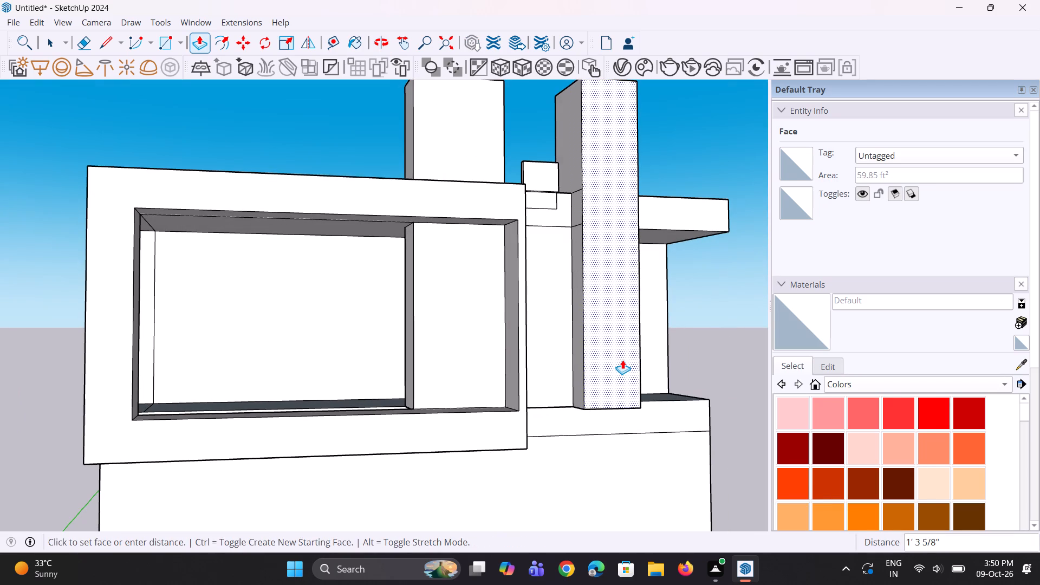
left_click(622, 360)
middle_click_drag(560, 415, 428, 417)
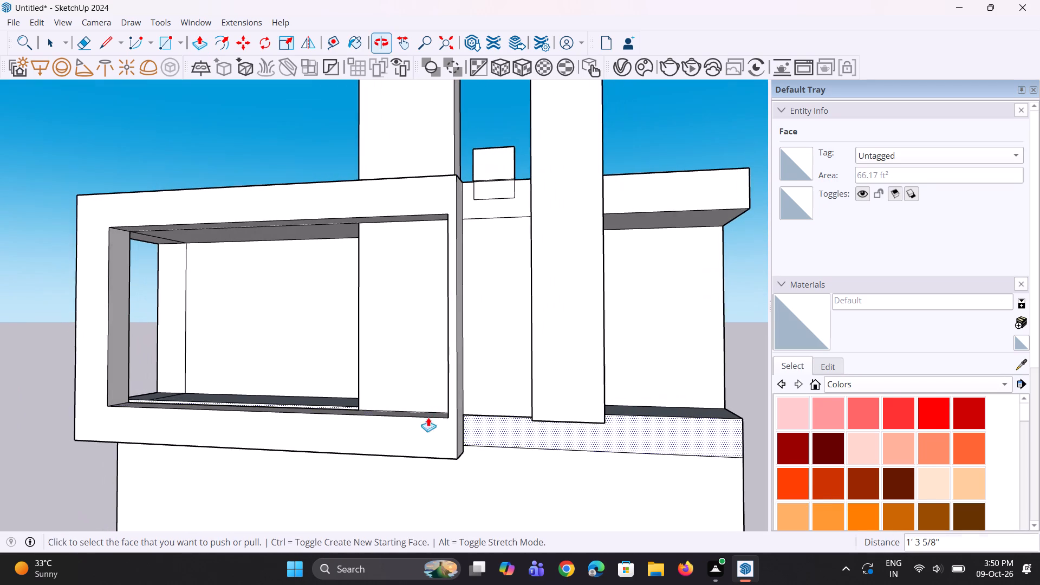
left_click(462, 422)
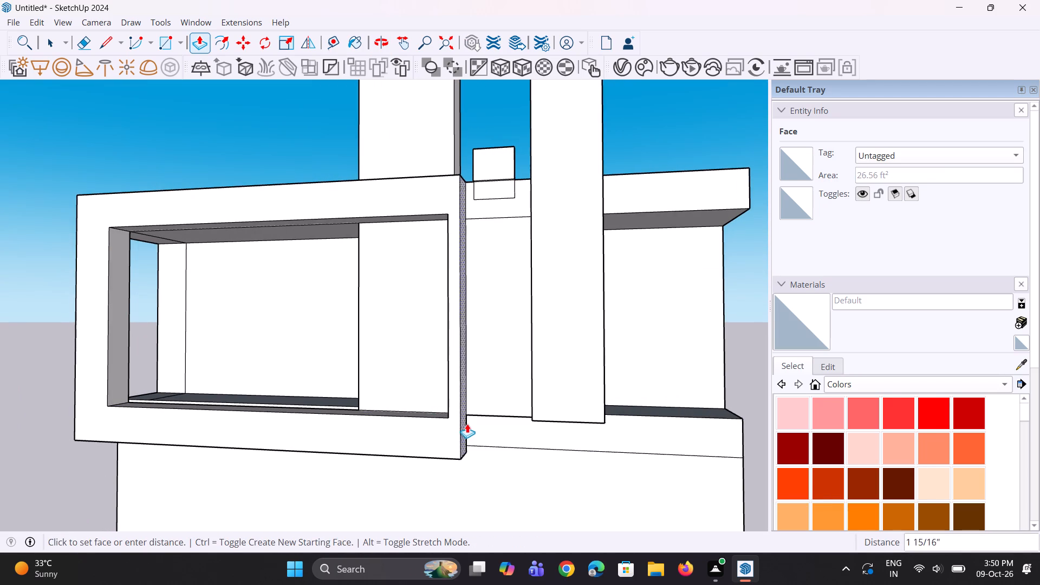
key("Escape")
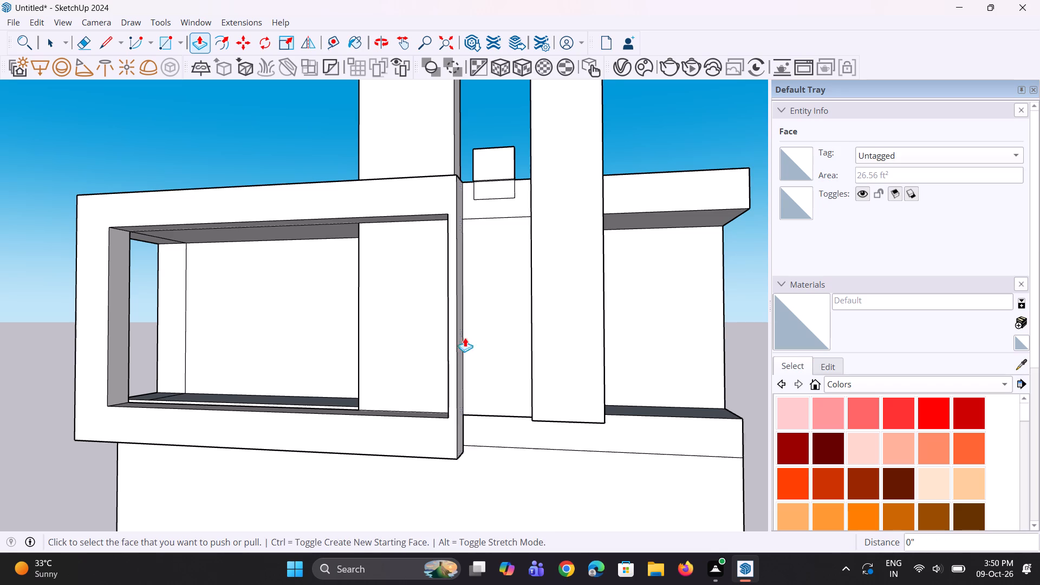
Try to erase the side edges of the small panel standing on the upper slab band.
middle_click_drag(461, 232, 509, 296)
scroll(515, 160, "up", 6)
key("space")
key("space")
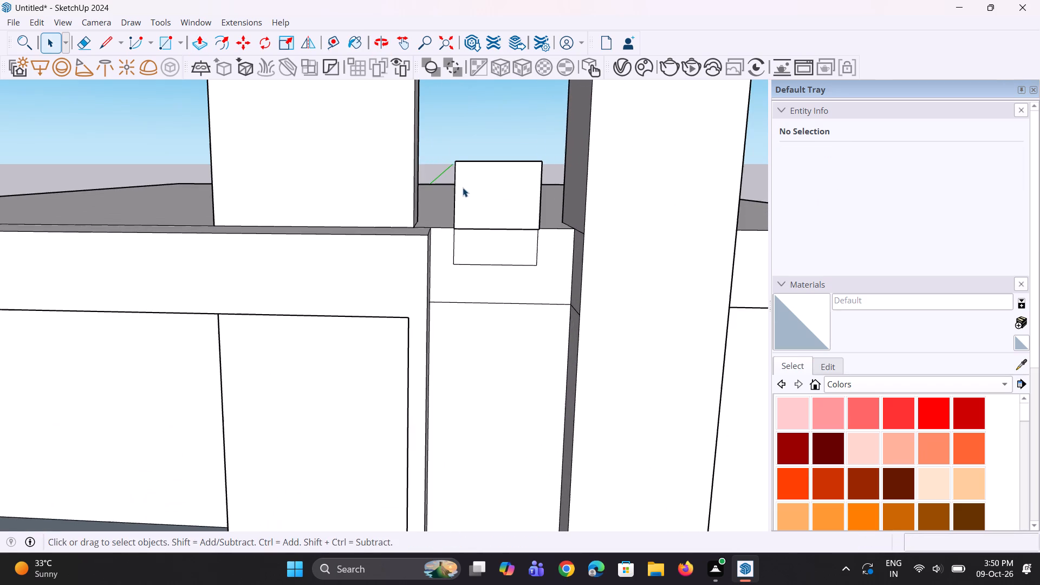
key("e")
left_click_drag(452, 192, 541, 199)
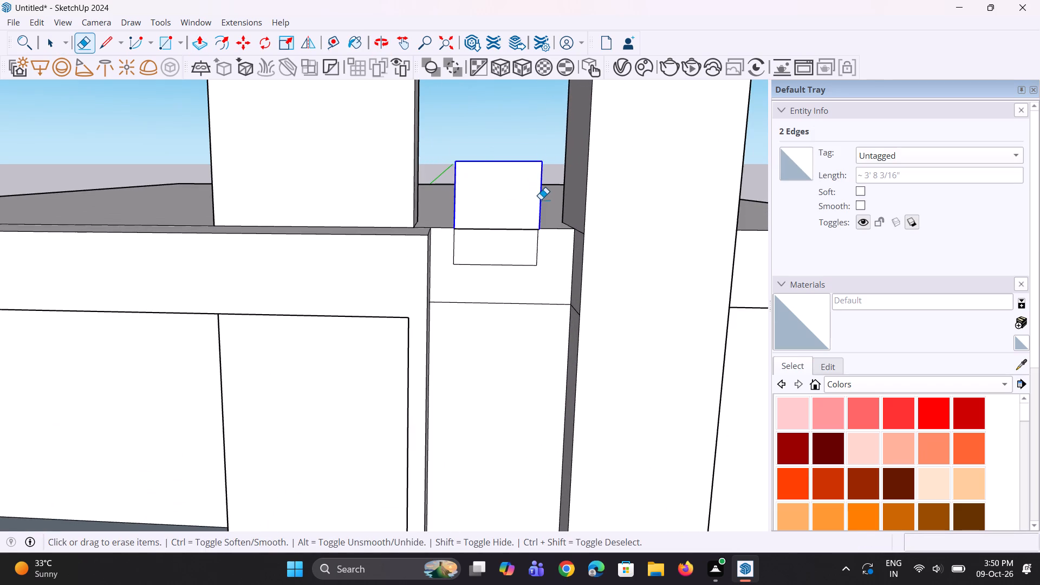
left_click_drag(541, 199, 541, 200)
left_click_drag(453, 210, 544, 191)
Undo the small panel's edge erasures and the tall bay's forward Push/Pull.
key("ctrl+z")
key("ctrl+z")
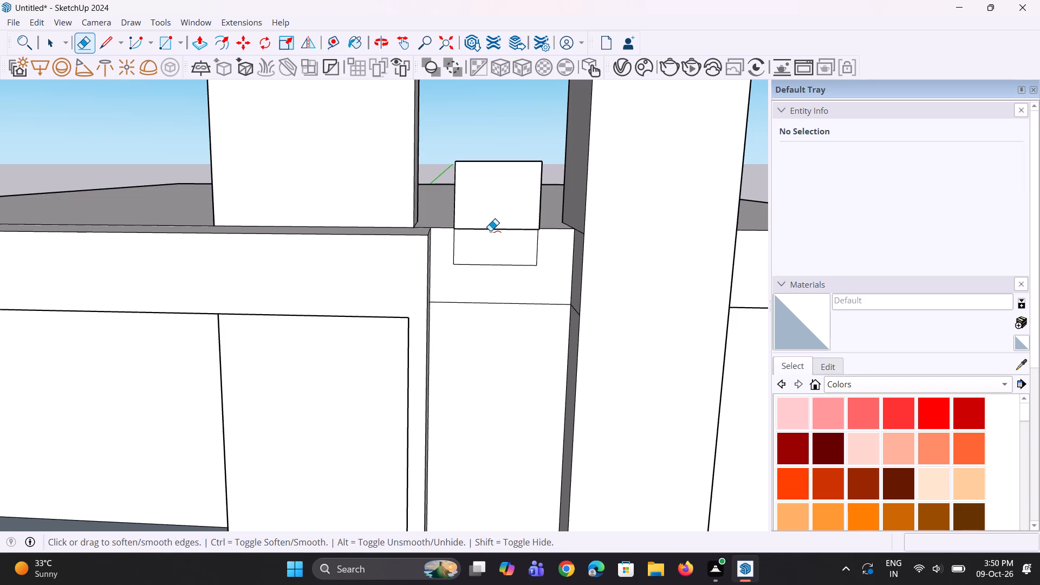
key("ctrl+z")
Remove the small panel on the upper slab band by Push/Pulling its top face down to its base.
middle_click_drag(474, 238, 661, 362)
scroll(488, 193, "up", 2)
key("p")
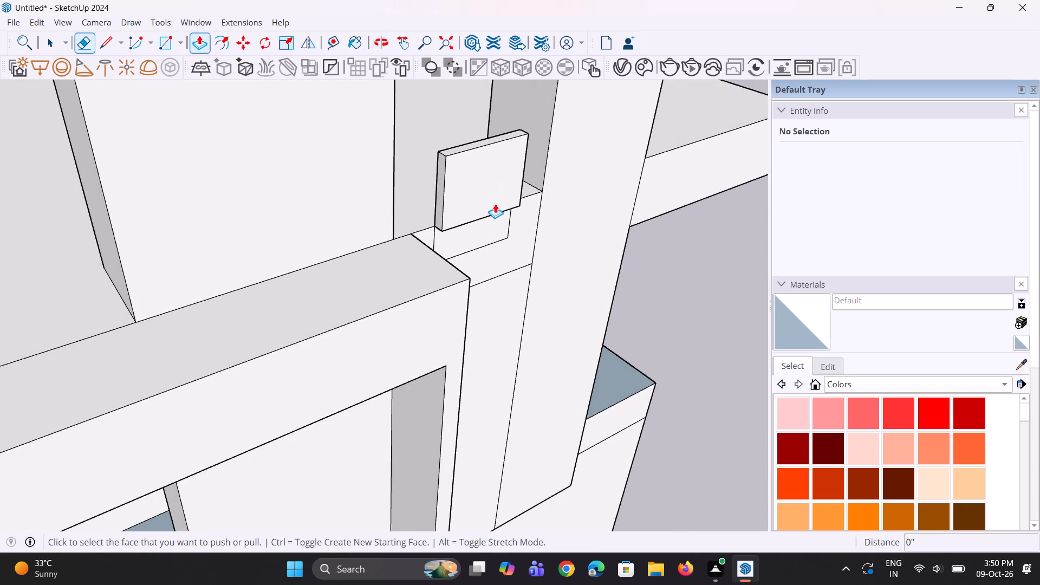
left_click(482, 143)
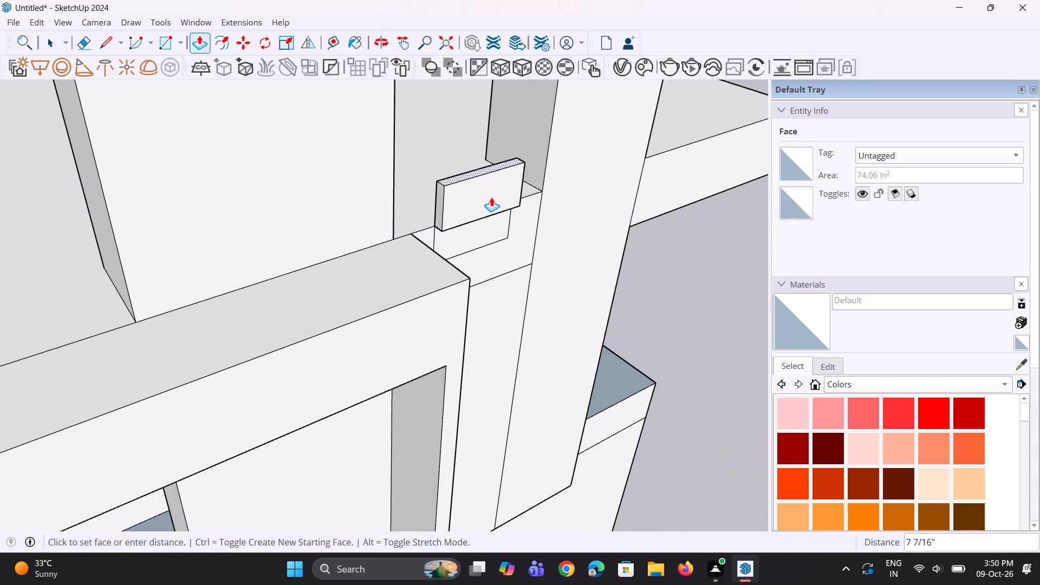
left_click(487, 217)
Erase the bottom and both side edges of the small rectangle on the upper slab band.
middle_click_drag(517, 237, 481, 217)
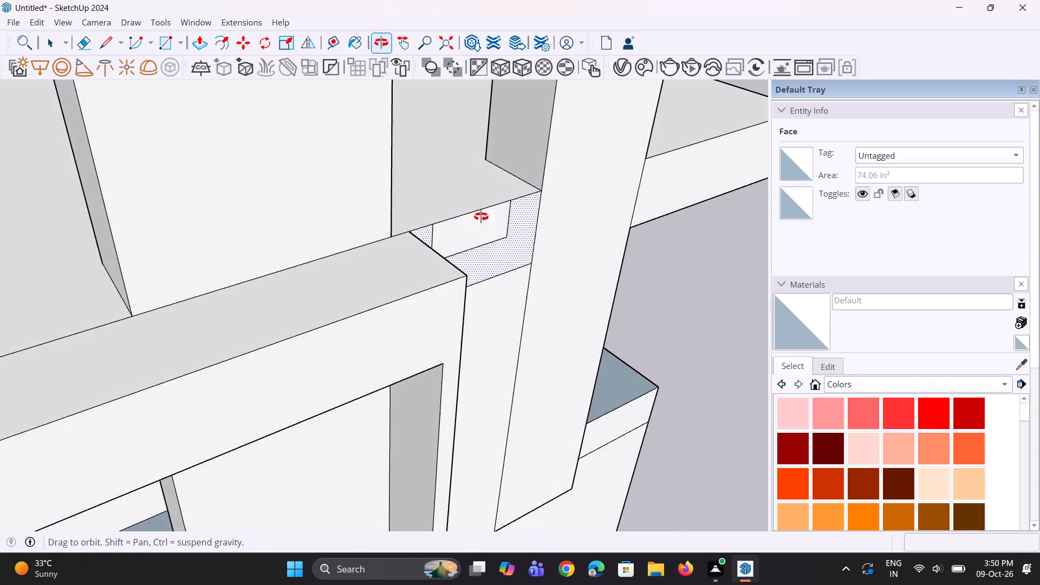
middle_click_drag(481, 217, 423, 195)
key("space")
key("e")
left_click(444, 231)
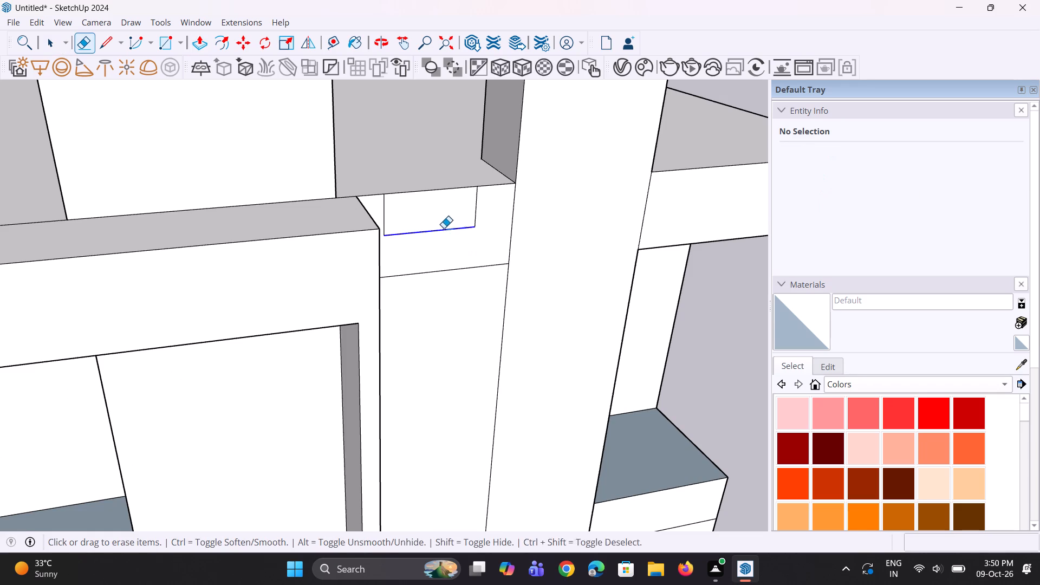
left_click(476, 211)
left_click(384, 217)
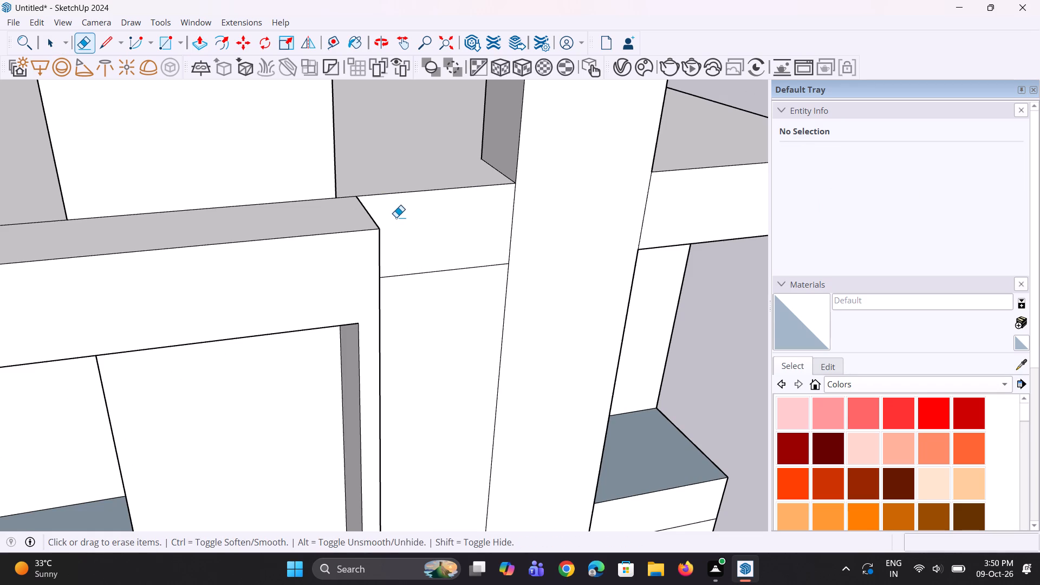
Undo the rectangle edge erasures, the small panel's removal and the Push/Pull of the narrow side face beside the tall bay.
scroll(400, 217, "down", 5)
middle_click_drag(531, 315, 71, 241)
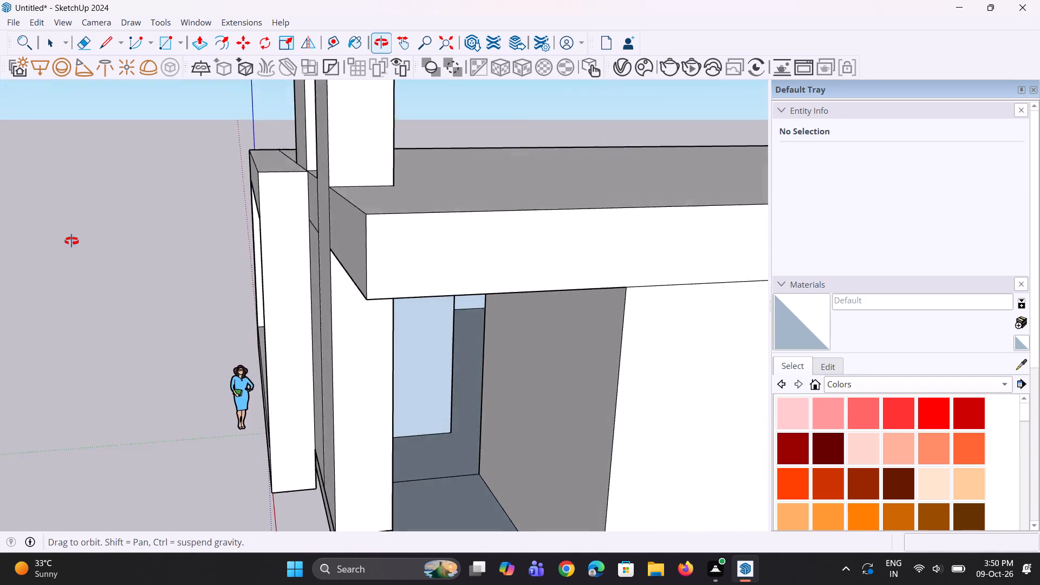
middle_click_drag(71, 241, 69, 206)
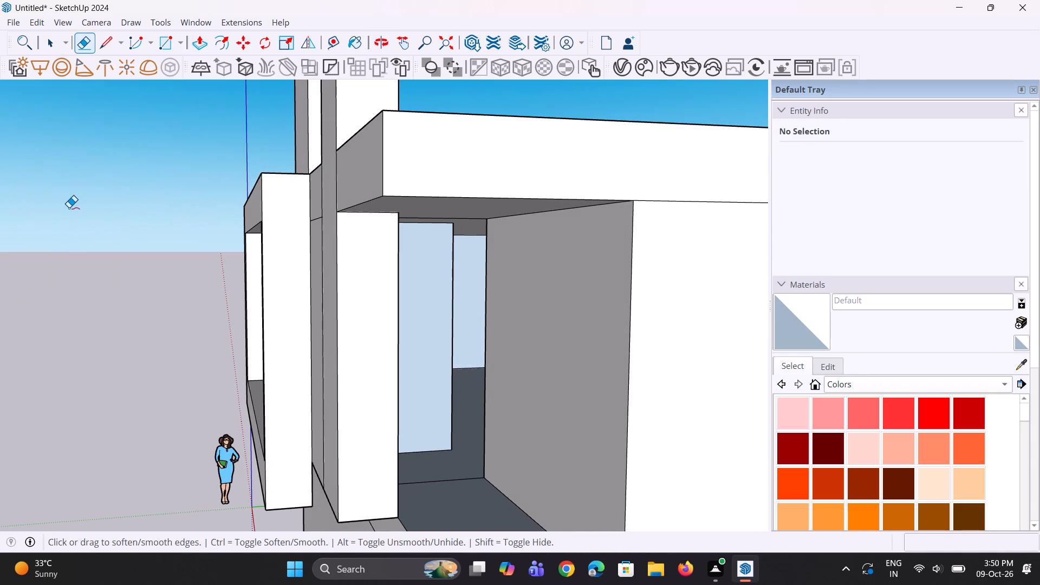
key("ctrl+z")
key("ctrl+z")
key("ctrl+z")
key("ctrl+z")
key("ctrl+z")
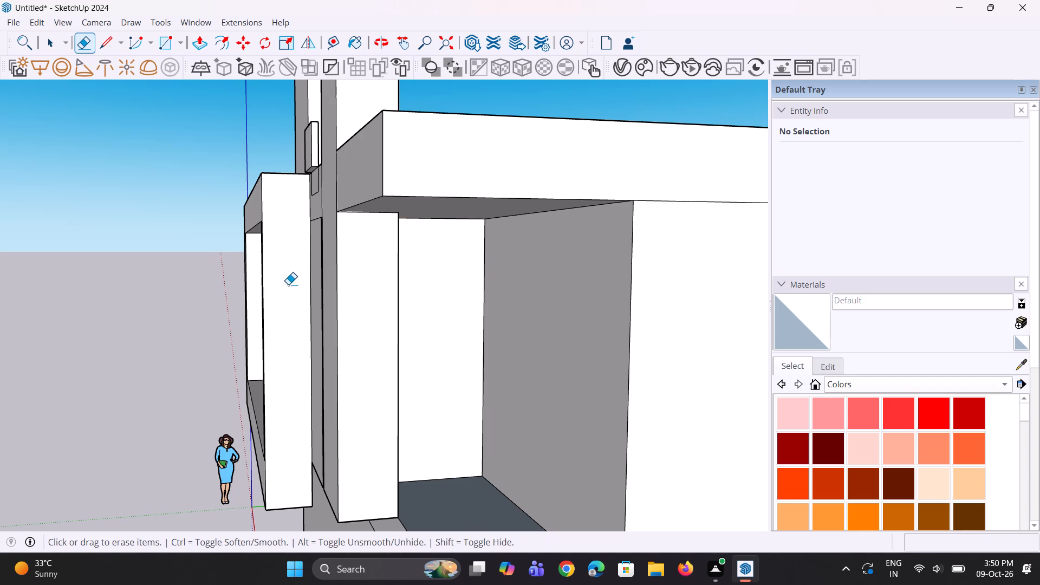
Remove the small panel on the upper slab band by Push/Pulling its front face back 3".
middle_click_drag(328, 277, 636, 392)
scroll(413, 242, "up", 1)
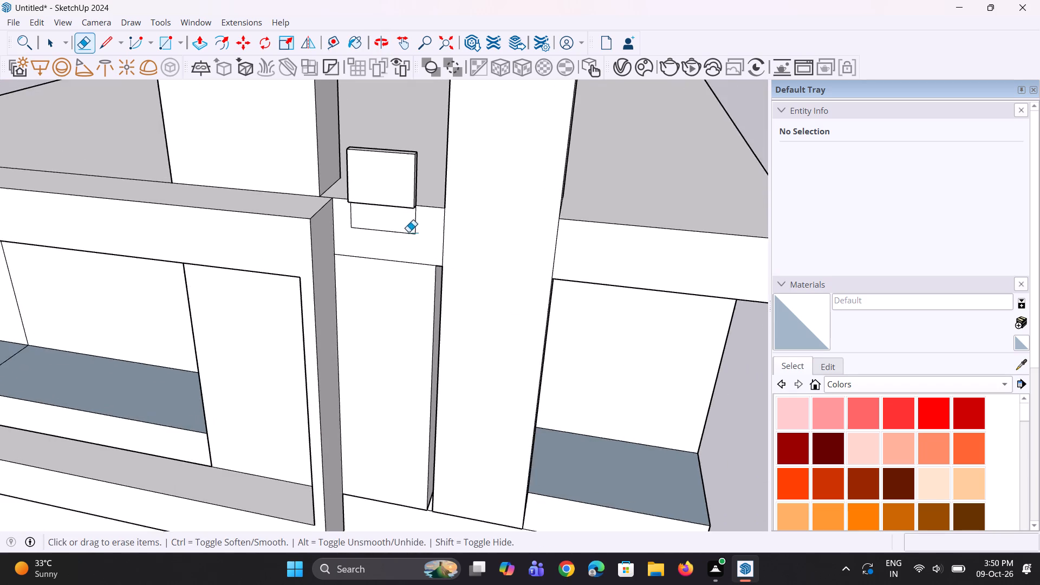
scroll(408, 232, "up", 1)
middle_click_drag(468, 233, 495, 309)
scroll(414, 238, "up", 2)
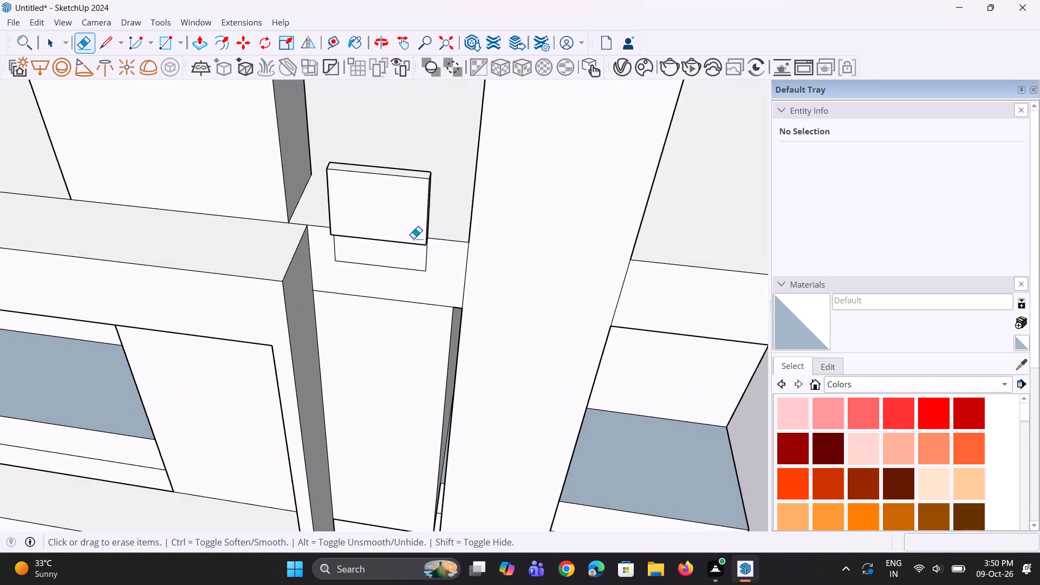
middle_click_drag(413, 241, 315, 295)
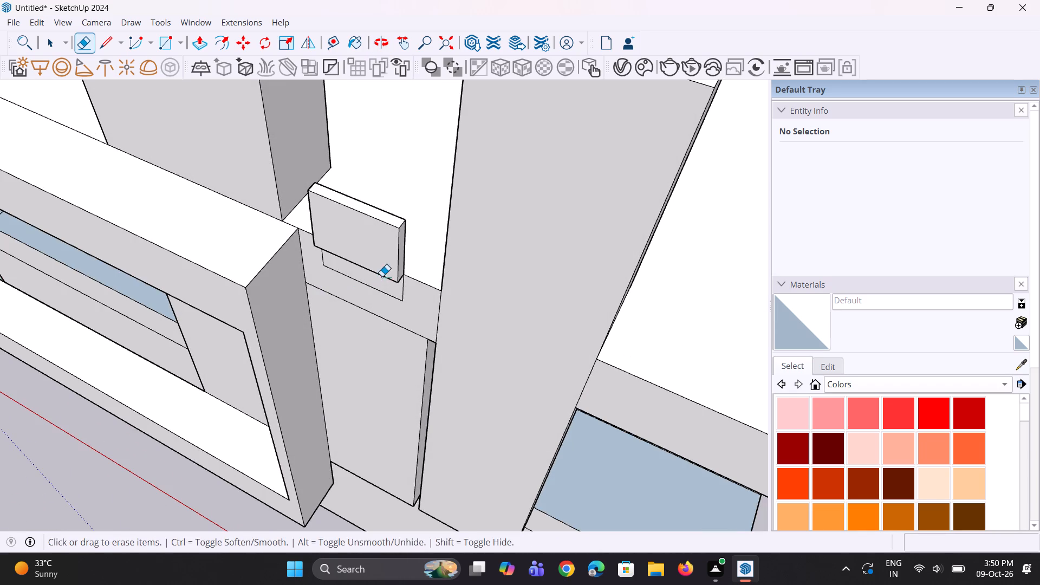
key("p")
left_click(376, 262)
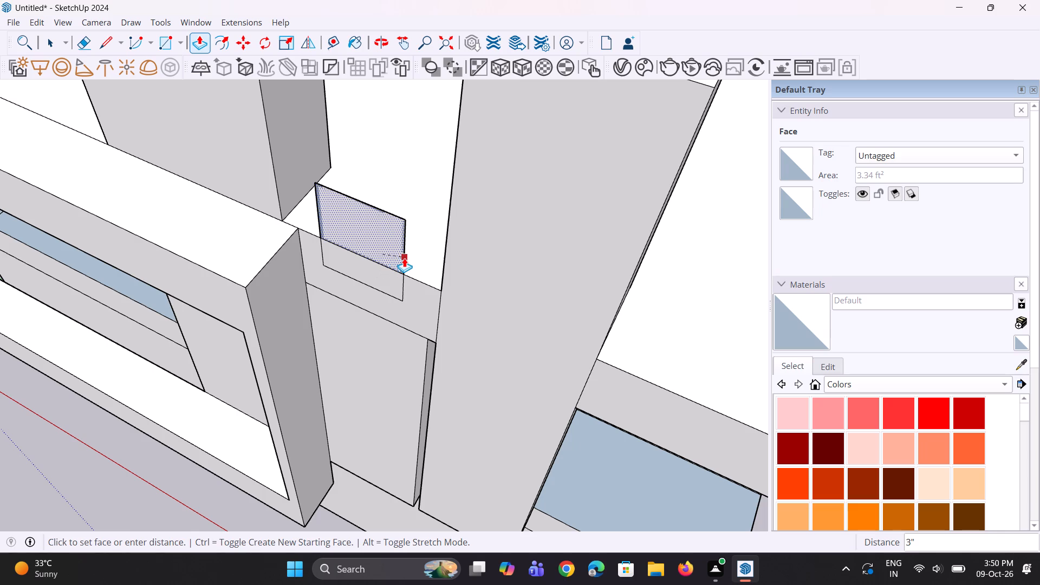
left_click(404, 258)
Erase the bottom and both side edges of the small rectangle left on the upper slab band.
middle_click_drag(402, 283, 160, 55)
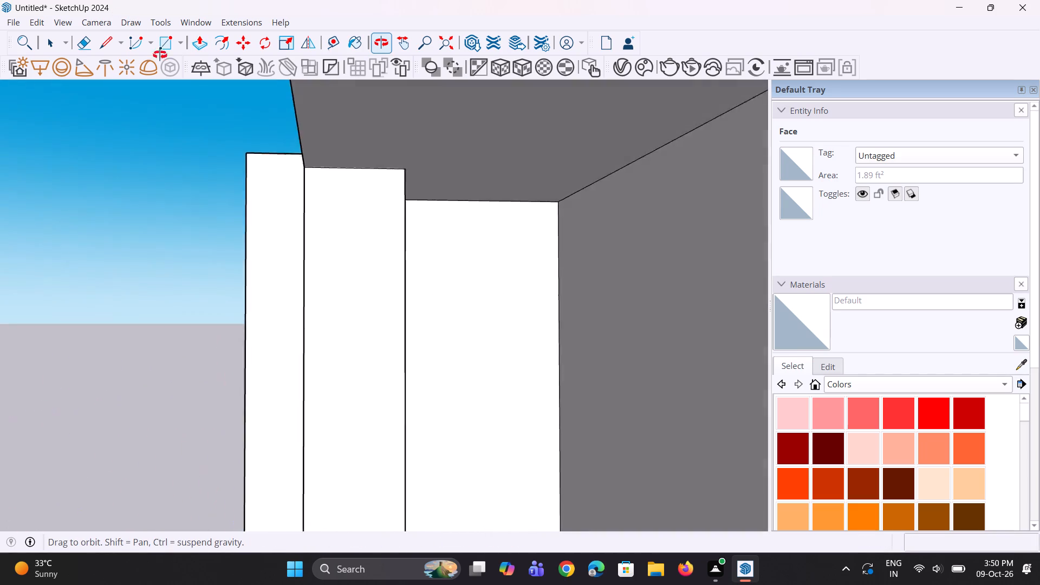
middle_click_drag(160, 55, 432, 204)
scroll(409, 232, "up", 3)
key("e")
left_click(423, 229)
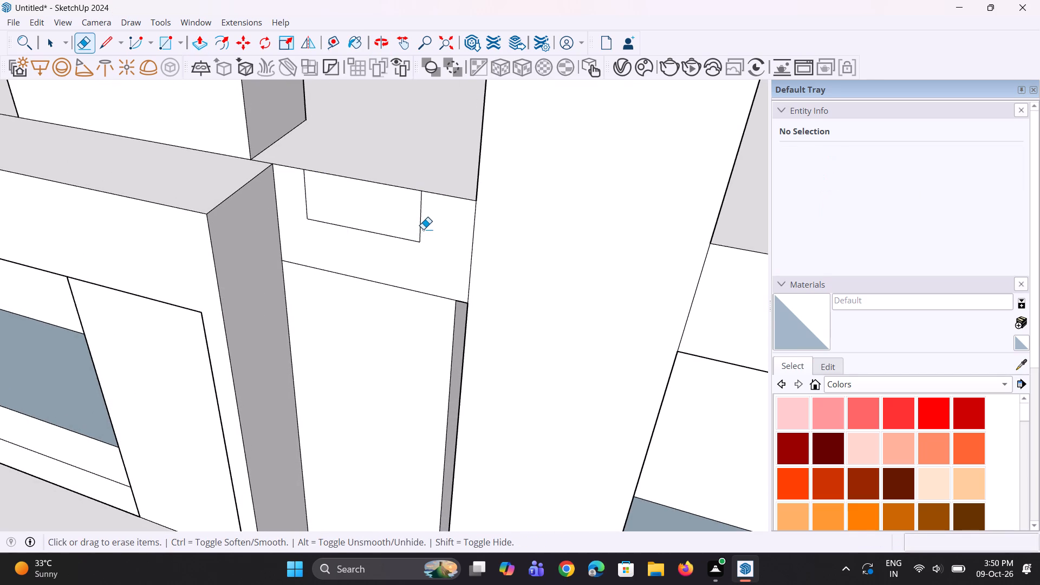
left_click(418, 225)
left_click(420, 229)
left_click(406, 237)
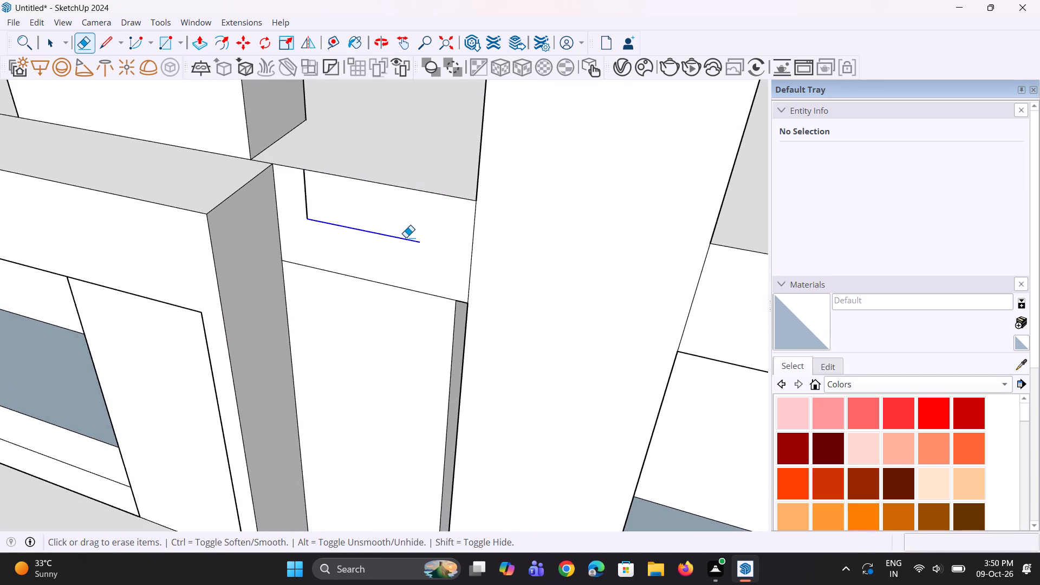
left_click(302, 198)
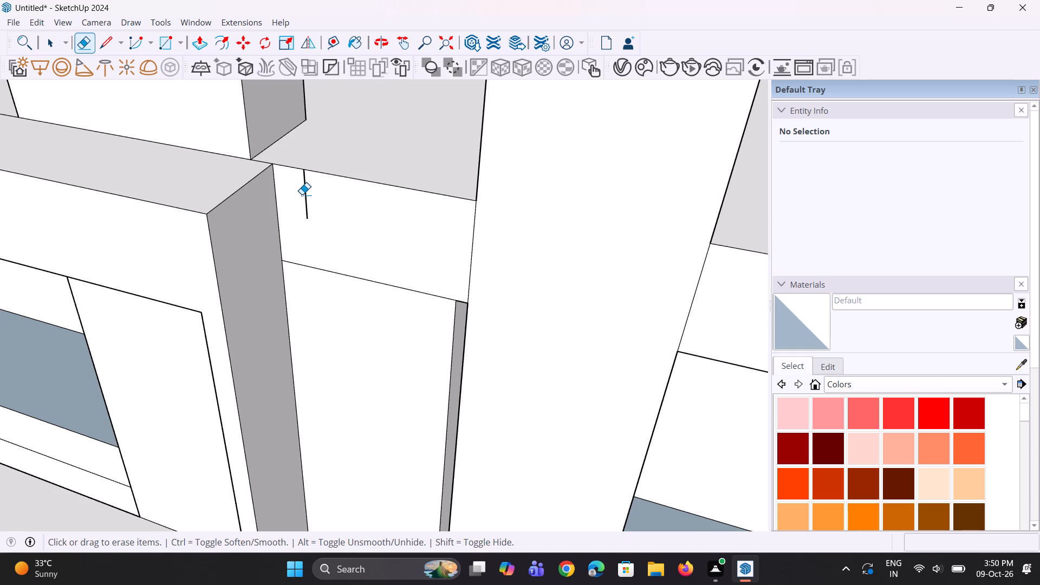
left_click(305, 192)
Inspect the front frame, the tall bays and the strip between them from several angles.
scroll(366, 239, "down", 8)
middle_click_drag(534, 322, 409, 292)
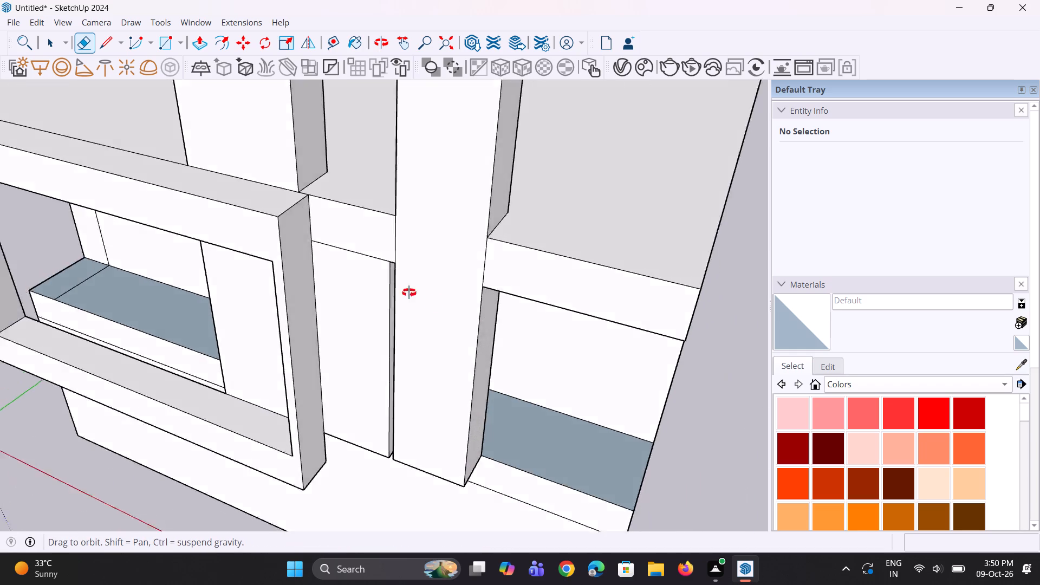
middle_click_drag(409, 292, 765, 276)
scroll(573, 308, "down", 8)
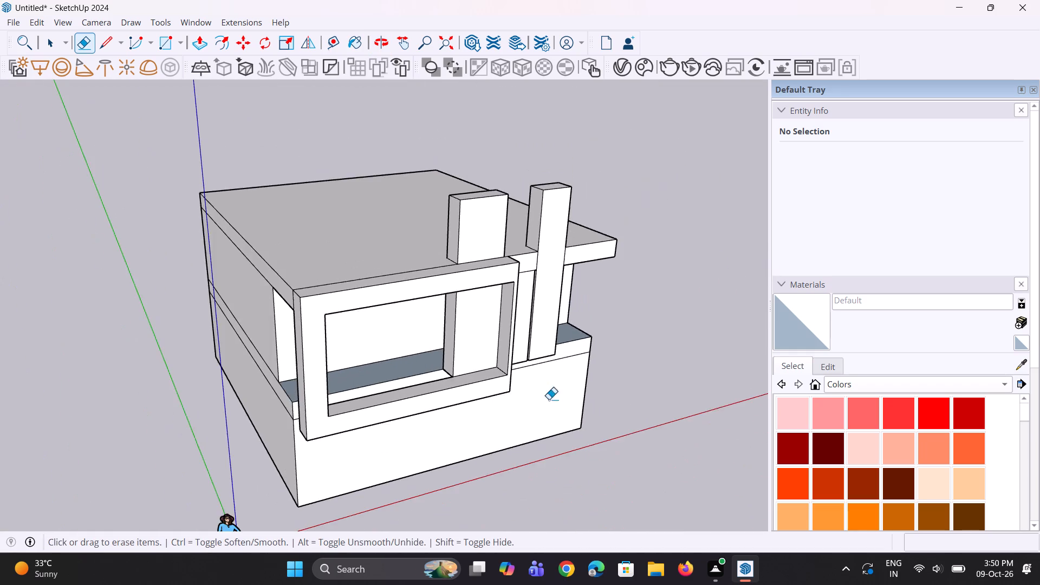
middle_click_drag(549, 399, 444, 299)
scroll(496, 348, "up", 2)
middle_click_drag(493, 348, 431, 346)
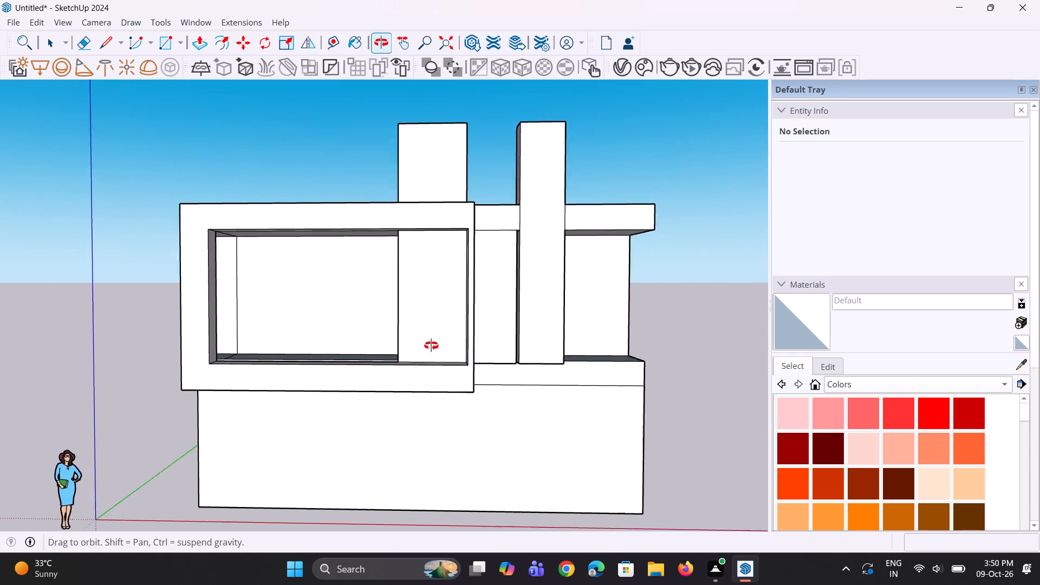
middle_click_drag(431, 346, 383, 341)
scroll(433, 364, "up", 7)
middle_click_drag(408, 381, 551, 379)
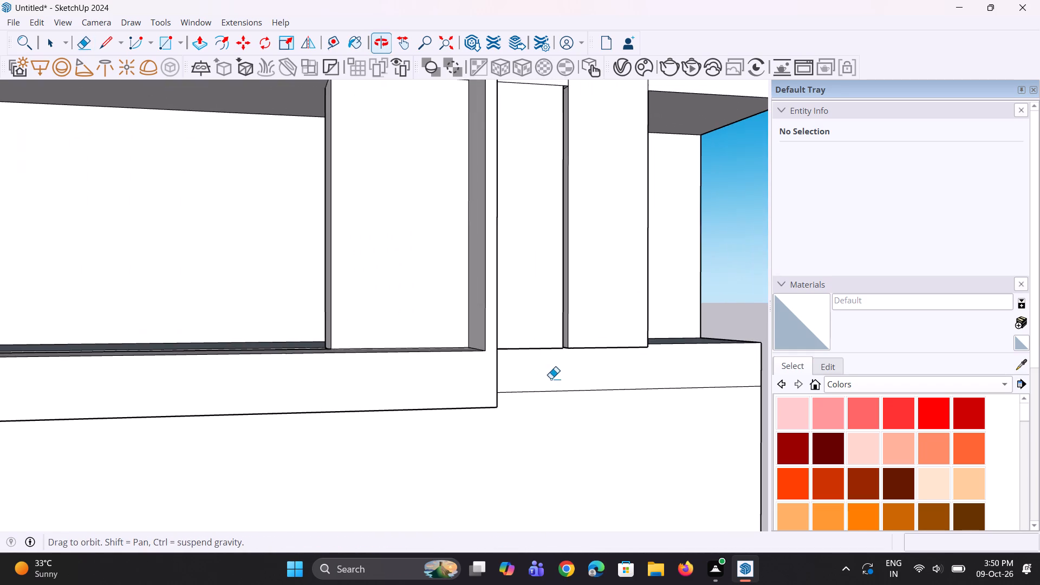
scroll(440, 363, "down", 4)
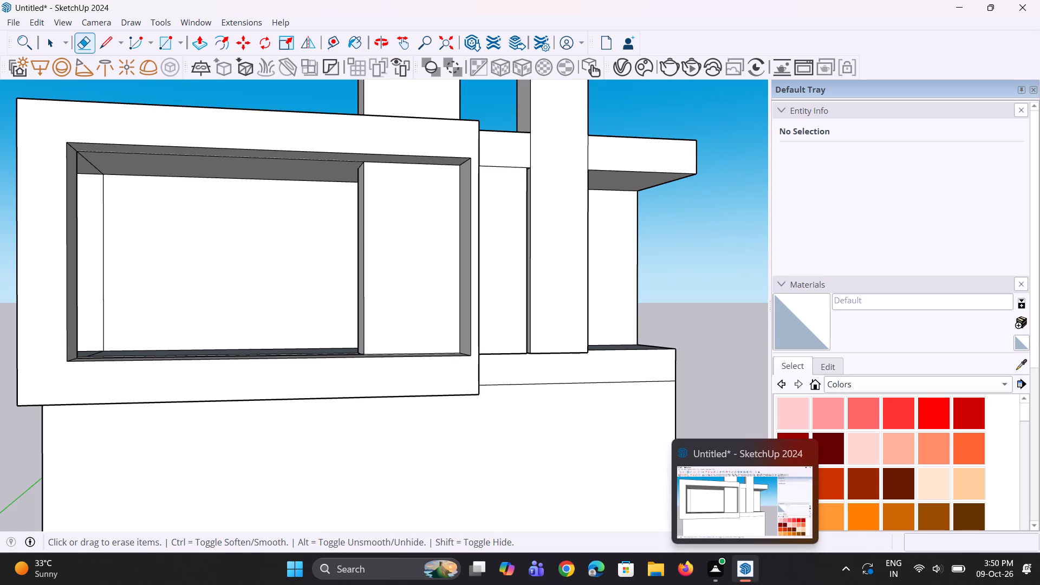
scroll(748, 497, "down", 4)
Push/Pull the front frame's outer side face toward the tall bays by about 1' 3 1/16".
scroll(335, 363, "down", 4)
middle_click_drag(505, 389, 389, 425)
key("space")
middle_click_drag(386, 437, 302, 433)
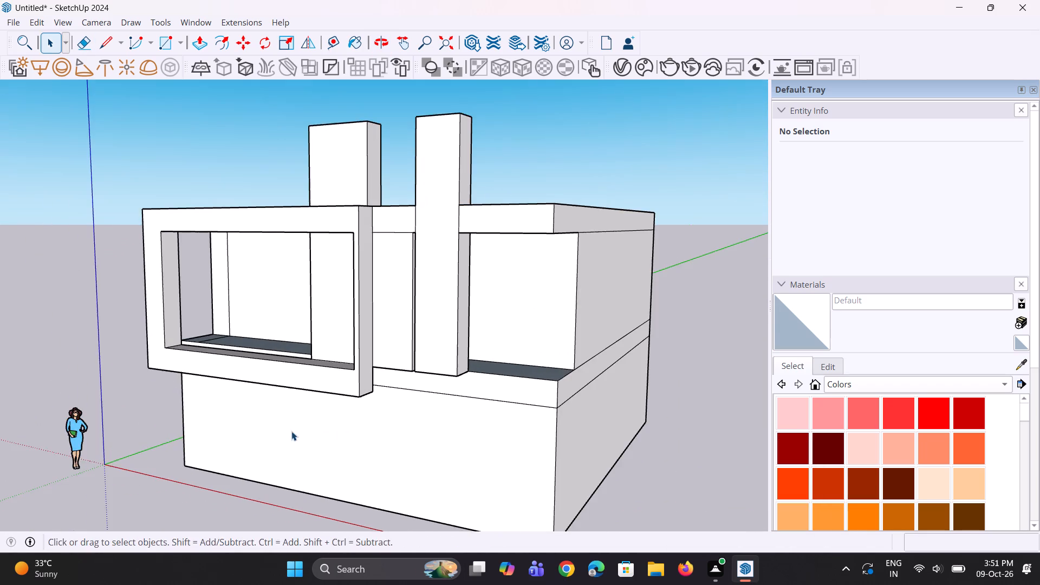
key("p")
scroll(426, 375, "up", 2)
left_click(354, 355)
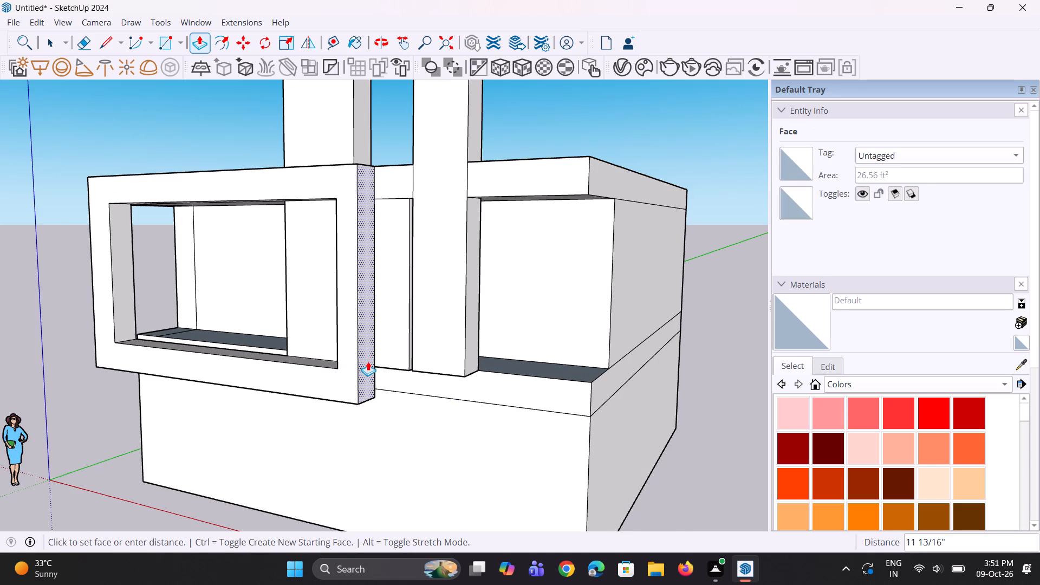
left_click(371, 363)
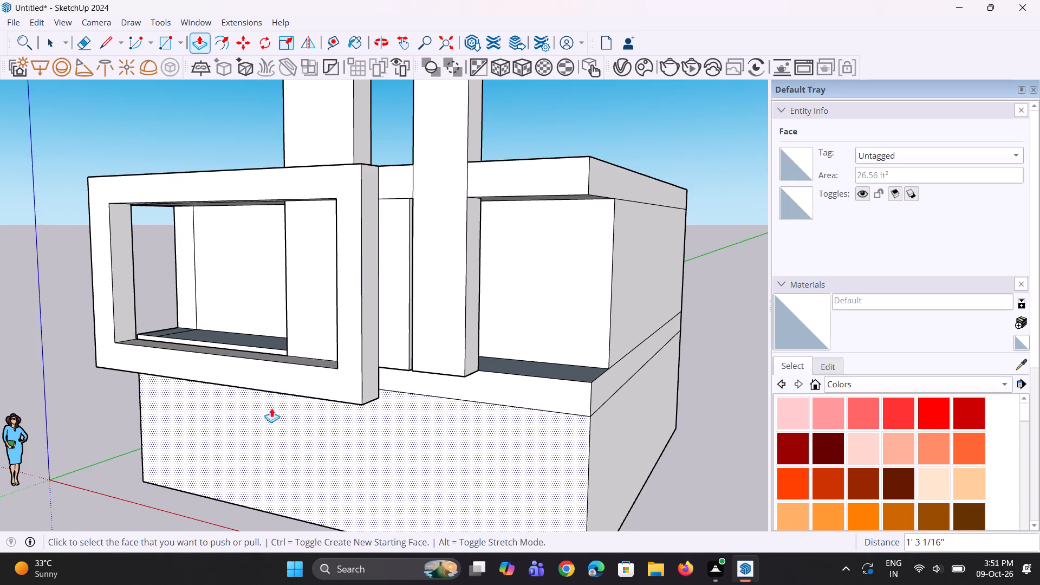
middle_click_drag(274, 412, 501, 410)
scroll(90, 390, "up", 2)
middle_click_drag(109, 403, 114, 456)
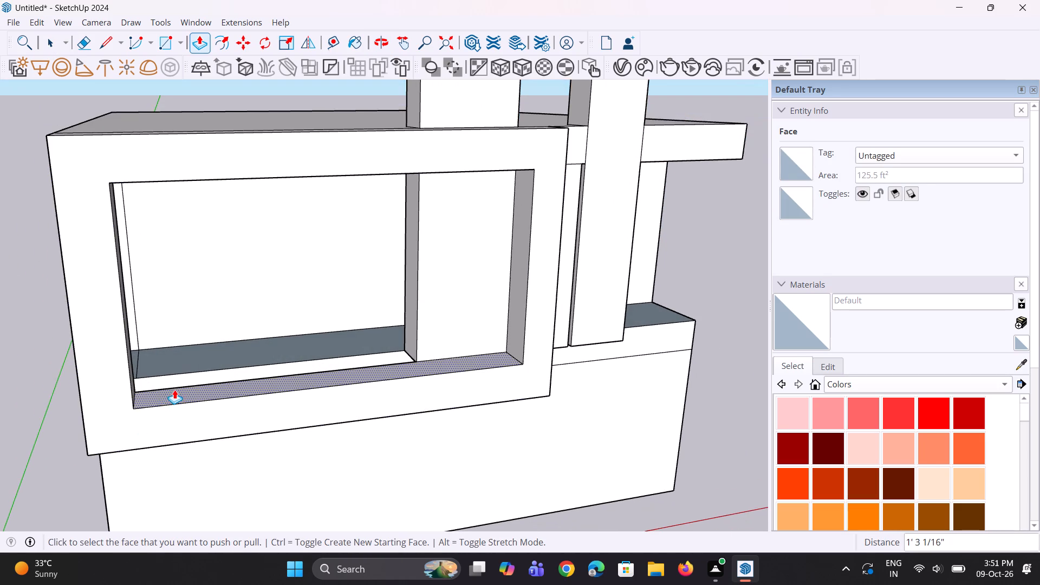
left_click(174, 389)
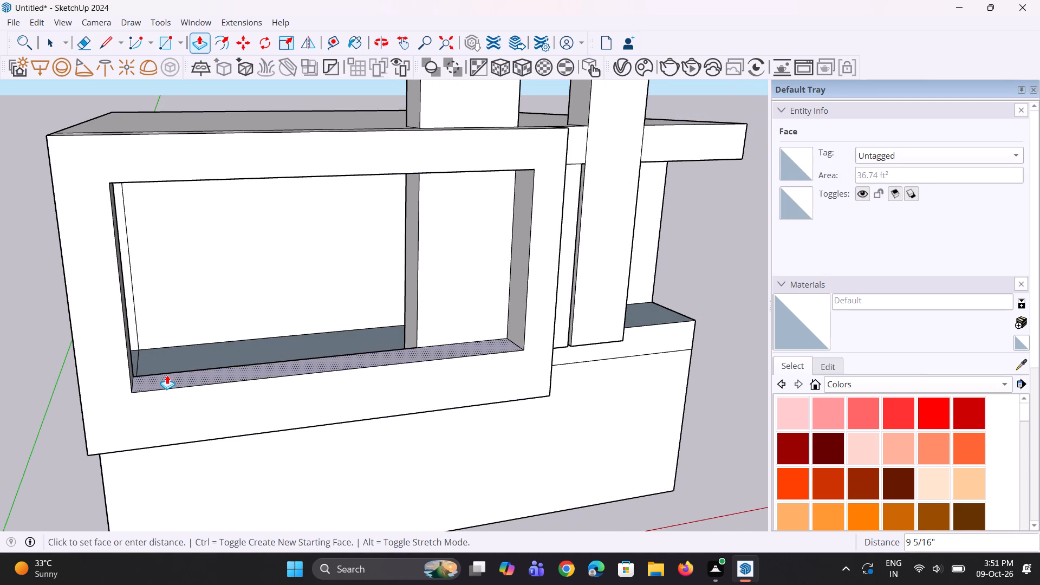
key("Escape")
Push/Pull the bottom inner face of the front frame's opening by about 7/8".
middle_click_drag(115, 408, 376, 418)
left_click(376, 419)
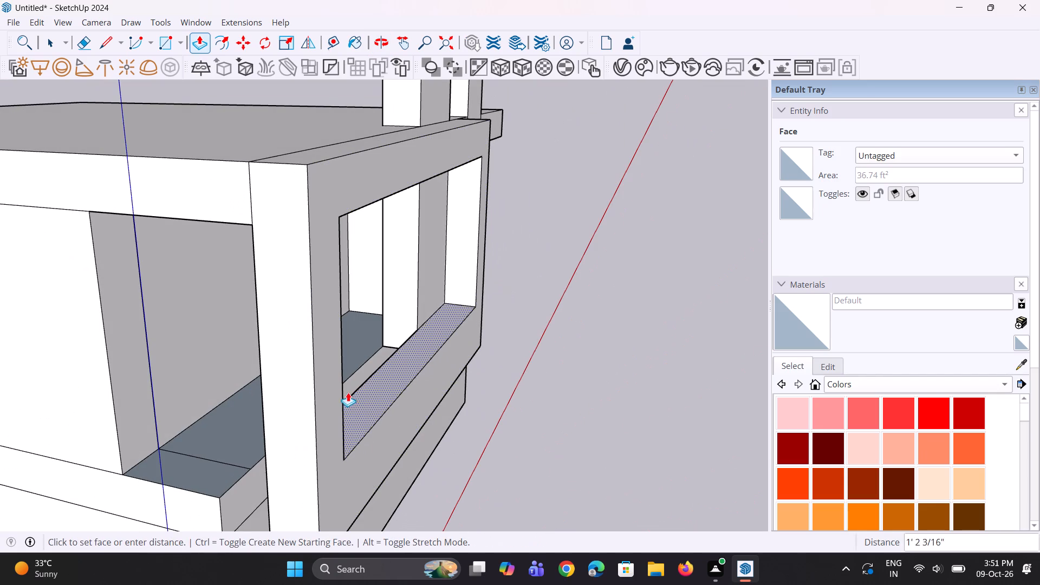
left_click(239, 436)
Push/Pull the underside of the front frame upward by about 2 3/8".
middle_click_drag(357, 467, 214, 360)
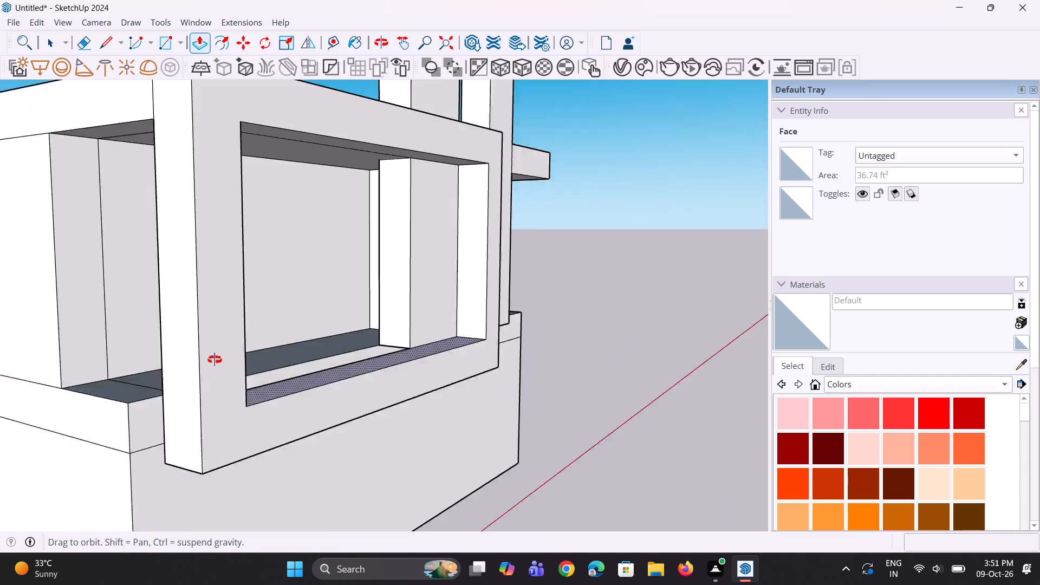
middle_click_drag(214, 360, 170, 339)
middle_click_drag(201, 378, 176, 292)
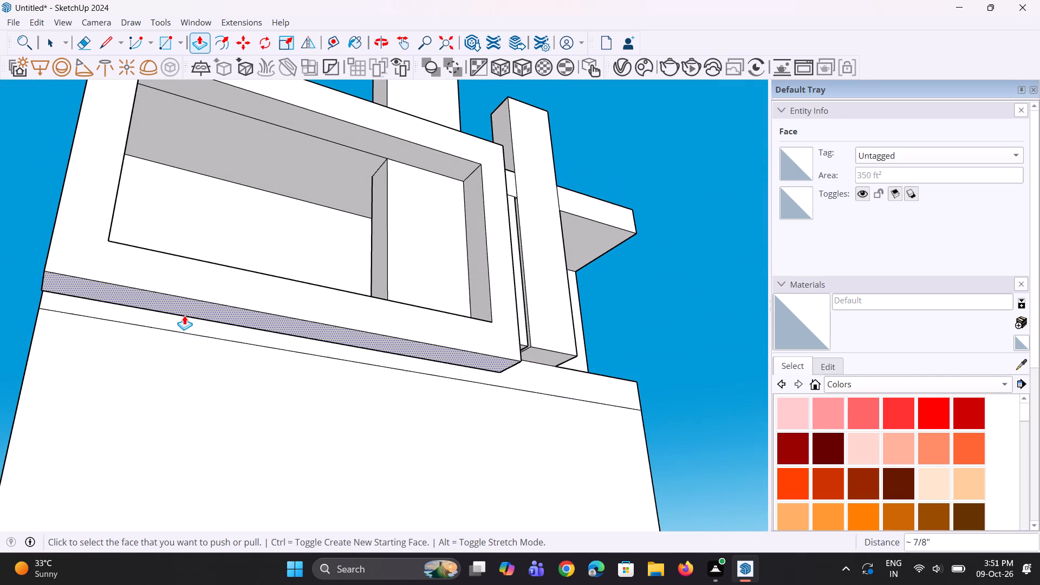
left_click(184, 315)
left_click(187, 312)
scroll(293, 321, "down", 4)
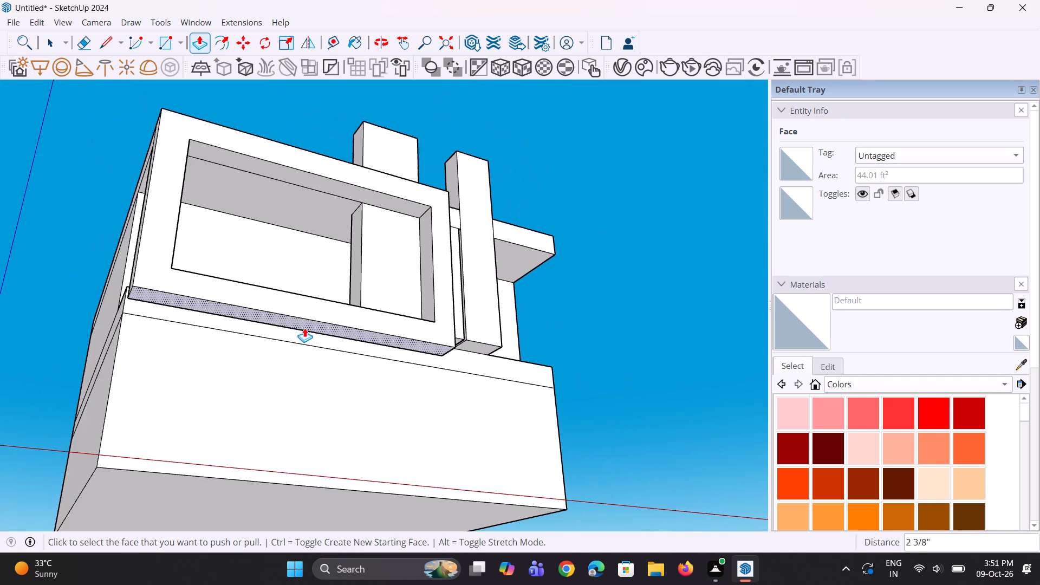
Push/Pull the inner side face of the frame opening farthest from the tall bays slightly outward, widening the opening.
middle_click_drag(295, 329, 125, 473)
scroll(113, 320, "up", 3)
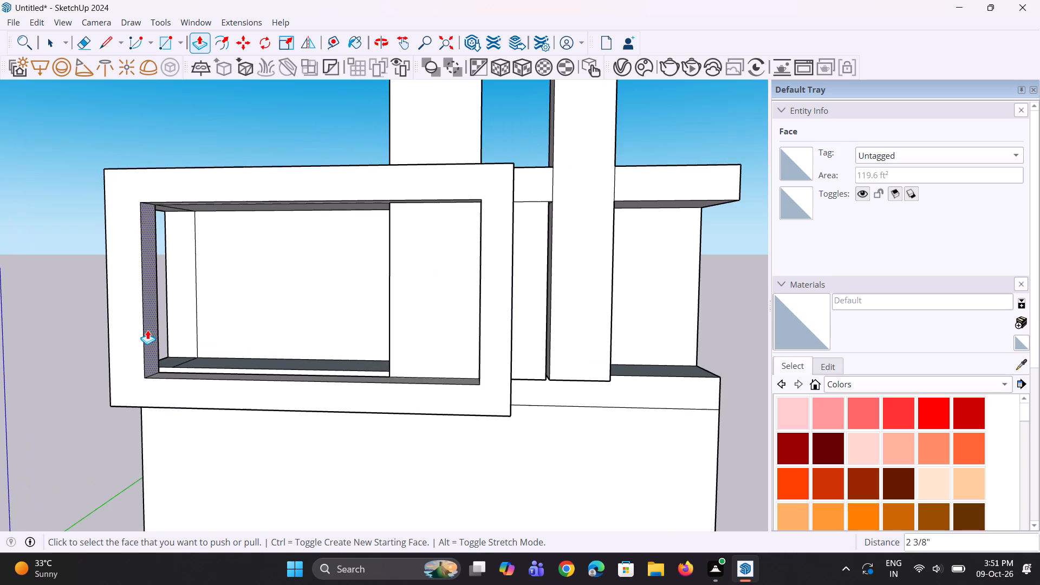
left_click(148, 330)
left_click(142, 329)
middle_click_drag(191, 356, 212, 373)
key("space")
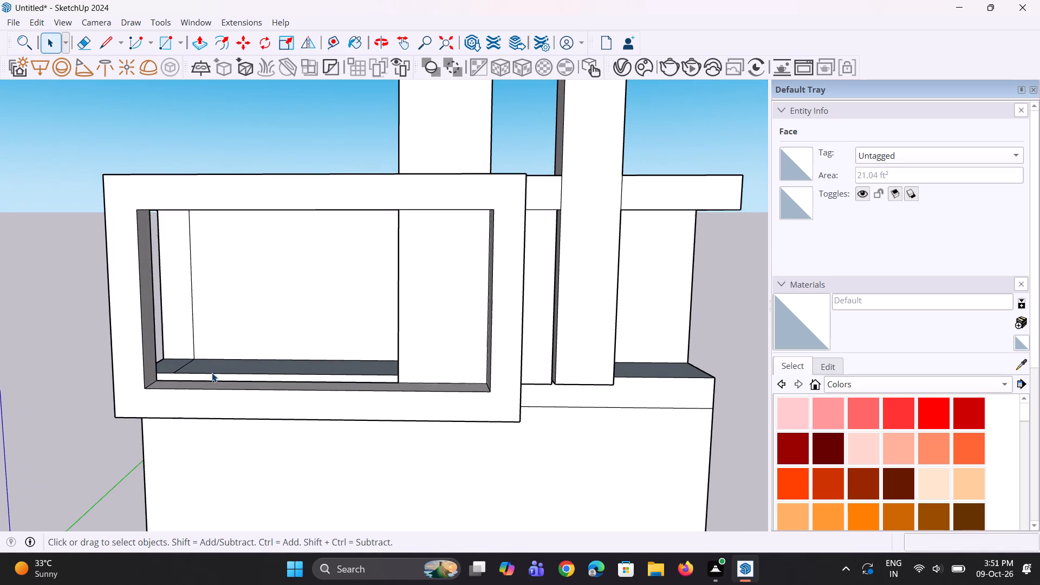
Push/Pull the opening's inner side face nearest the tall bays about 6 7/16" inward, thickening that side of the front frame.
key("space")
scroll(57, 374, "down", 4)
middle_click_drag(214, 395, 250, 392)
scroll(243, 406, "up", 3)
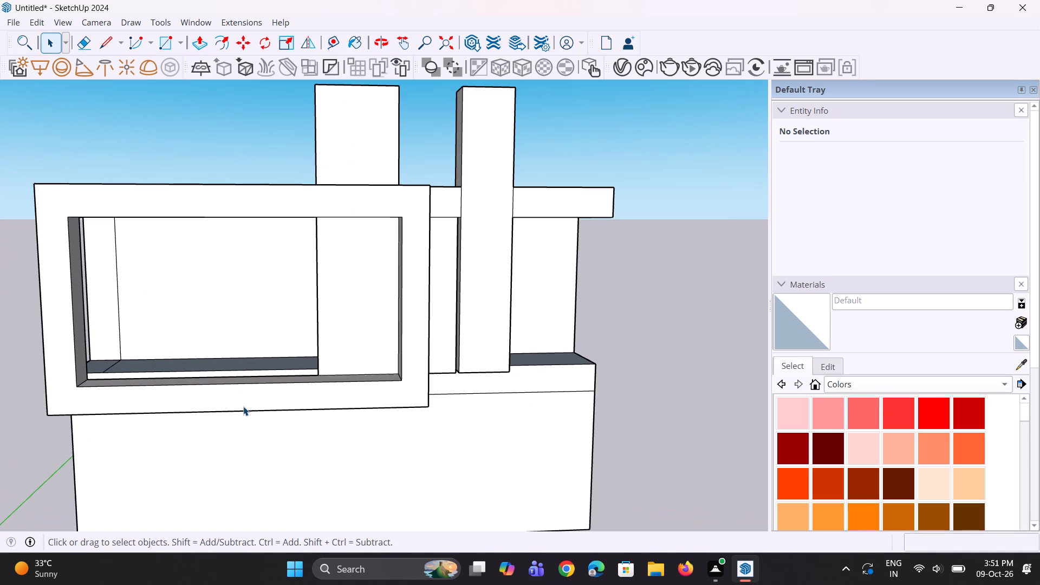
scroll(746, 459, "down", 3)
scroll(691, 456, "down", 3)
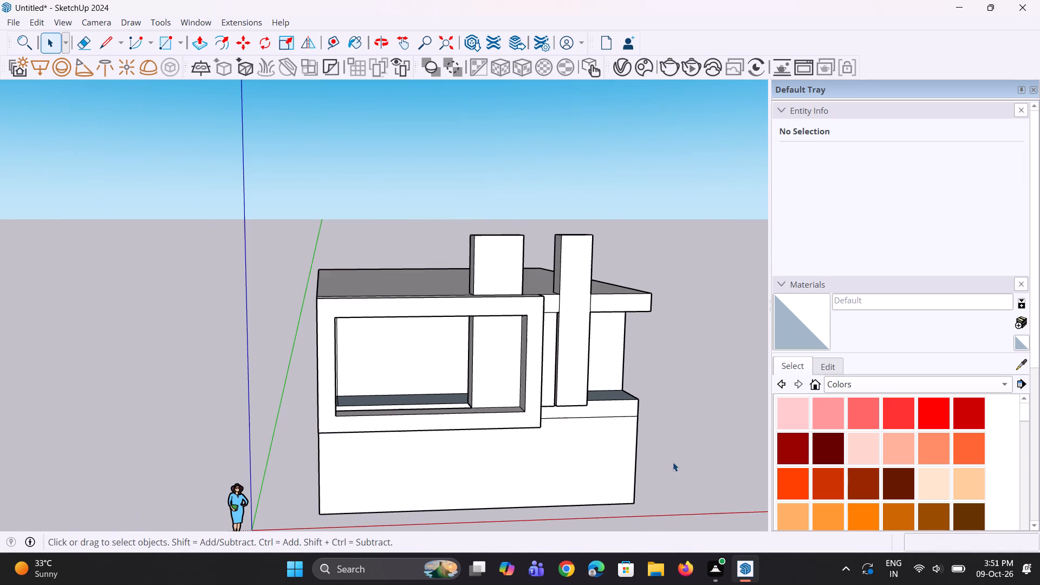
scroll(486, 439, "up", 3)
middle_click_drag(493, 429, 478, 421)
middle_click_drag(528, 413, 516, 409)
scroll(492, 362, "up", 2)
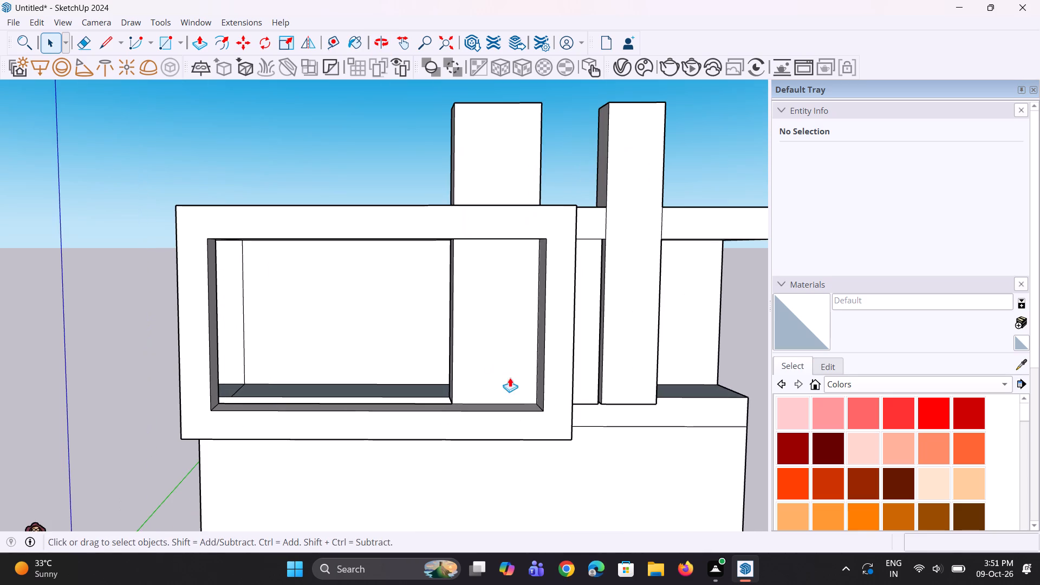
key("p")
middle_click_drag(536, 382, 556, 385)
scroll(556, 385, "up", 1)
left_click(544, 380)
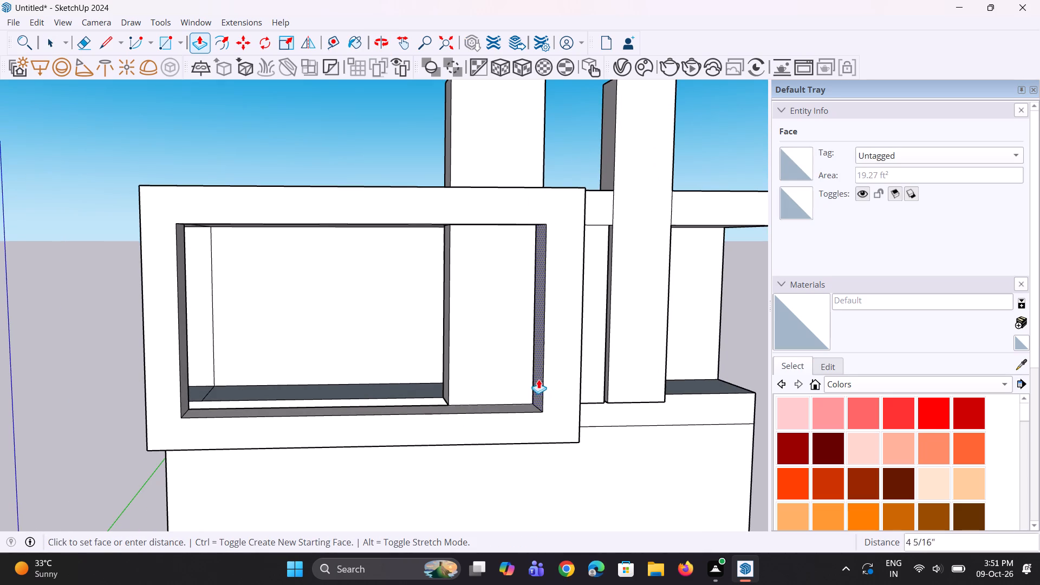
left_click(535, 378)
Push/Pull the front frame's outer side face nearest the tall bays back by about 2 3/4".
scroll(532, 376, "down", 3)
middle_click_drag(579, 388, 414, 386)
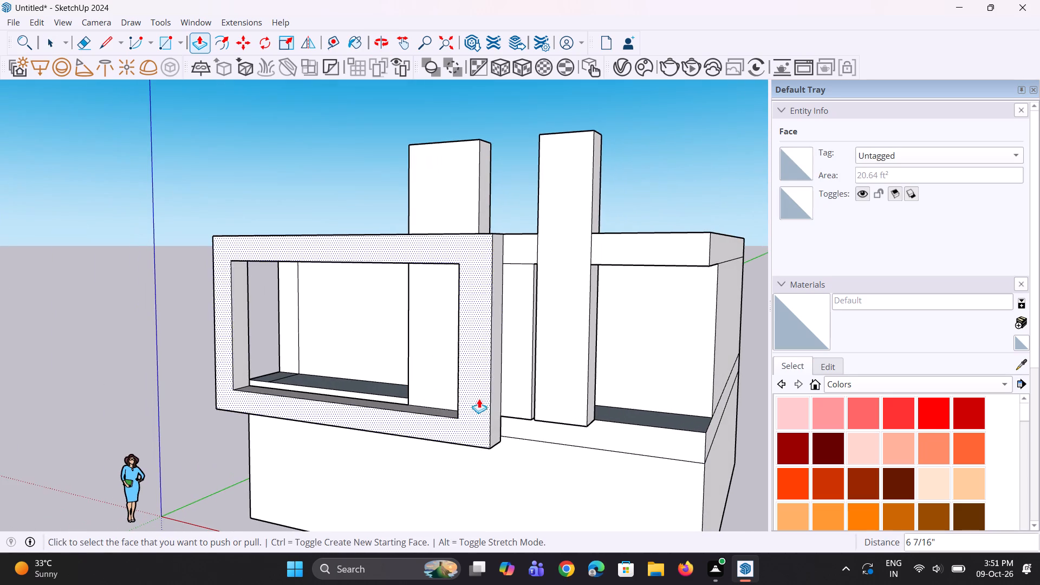
left_click(495, 407)
left_click(491, 406)
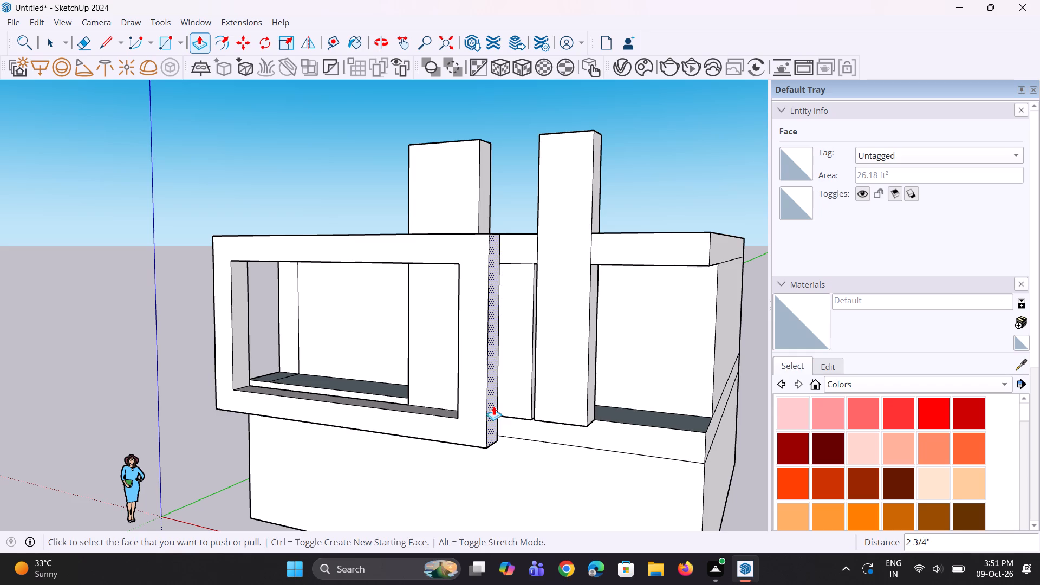
Push/Pull the narrow side face of the strip across to the narrower tall bay, closing the gap between them.
middle_click_drag(508, 411, 521, 411)
scroll(542, 406, "up", 11)
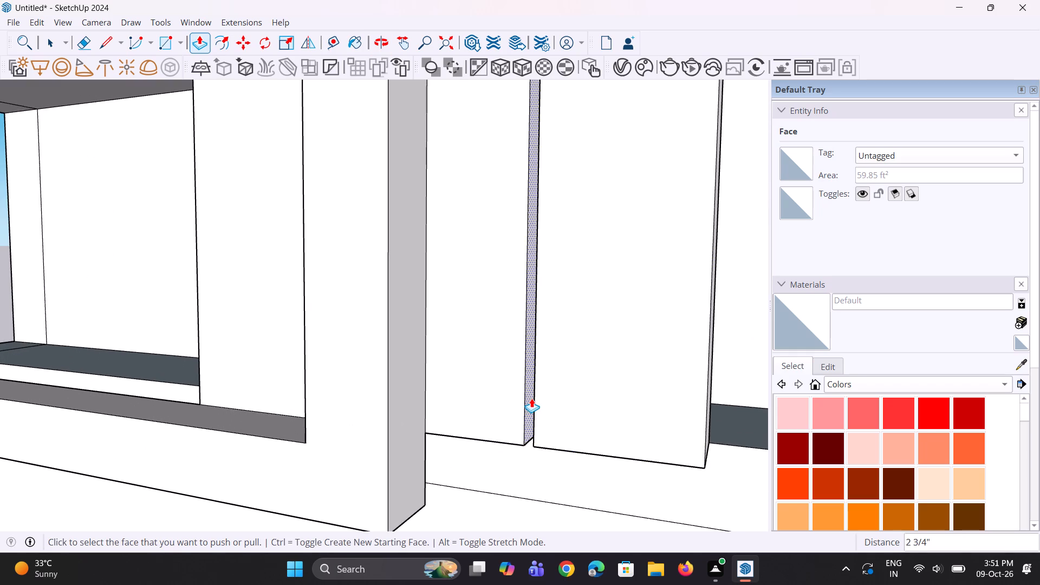
left_click(531, 398)
left_click(556, 418)
scroll(572, 439, "down", 4)
Pull the front face of the narrower tall bay forward by about 10 13/16".
middle_click_drag(588, 463, 613, 458)
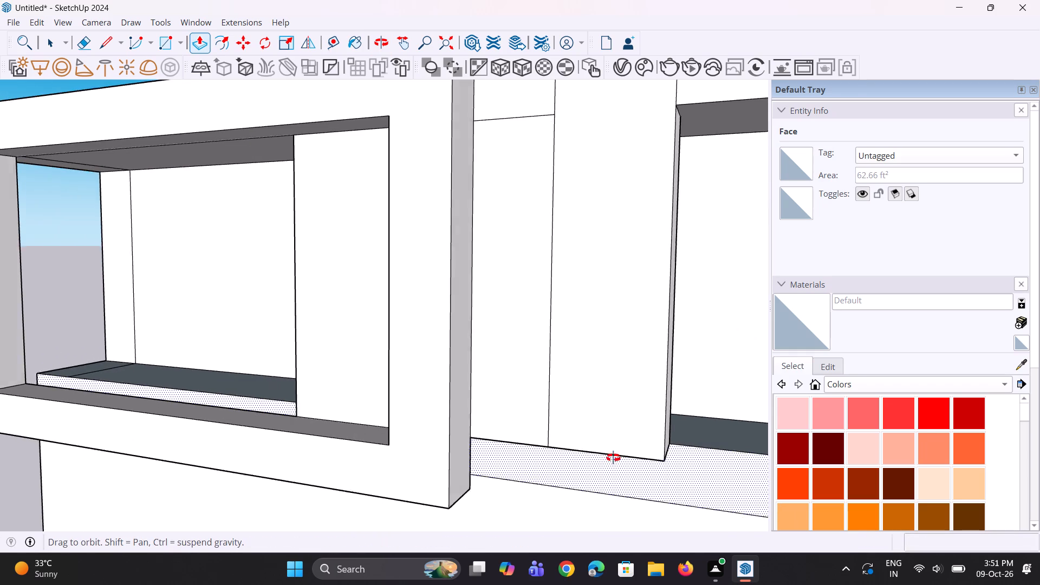
middle_click_drag(613, 458, 663, 437)
left_click(629, 398)
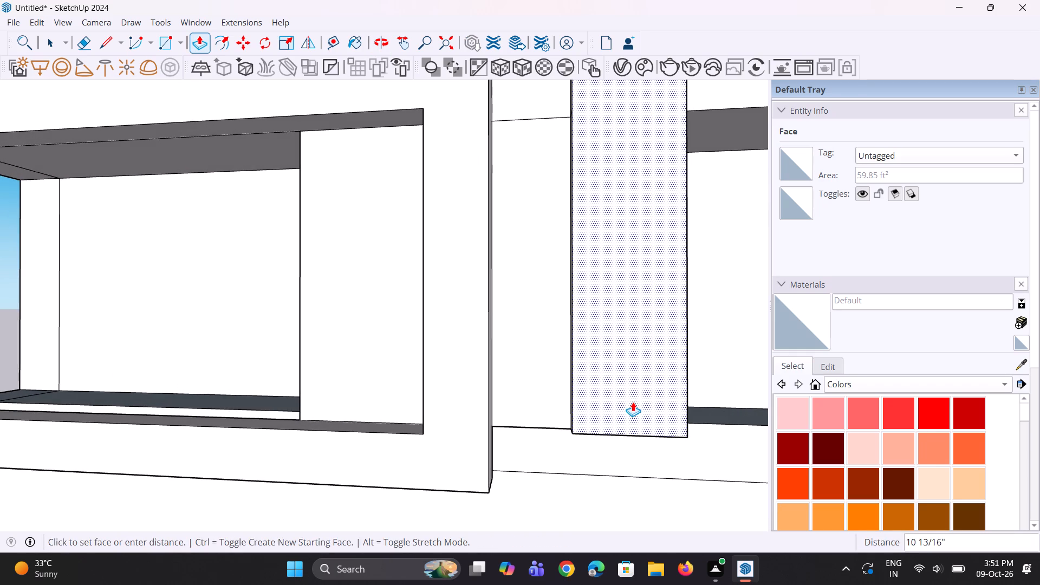
left_click(633, 402)
Examine the whole front elevation, including the frame, the tall bays and the slab bands.
scroll(627, 414, "down", 6)
middle_click_drag(621, 420, 601, 459)
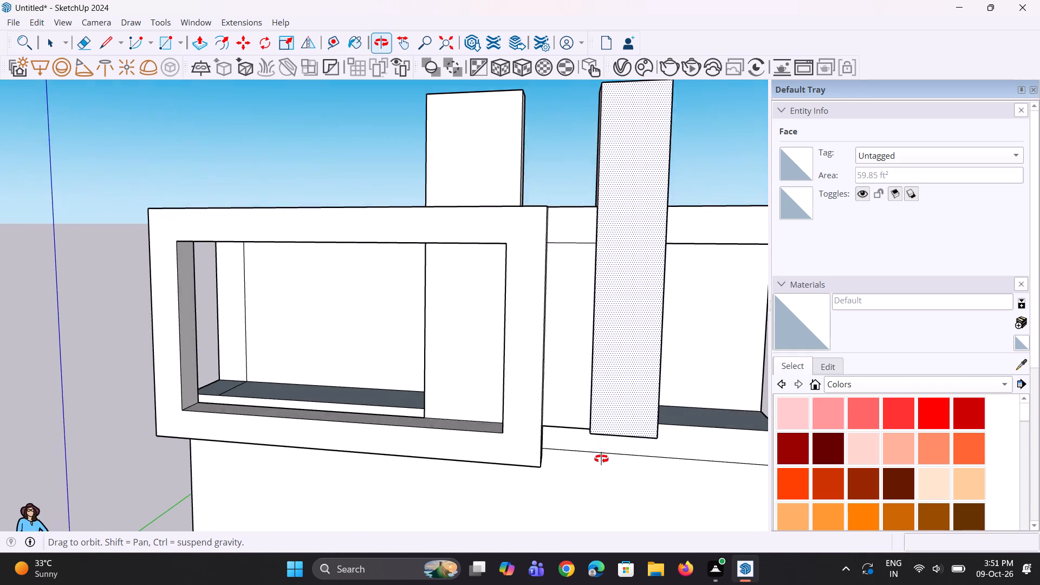
middle_click_drag(601, 459, 587, 452)
scroll(577, 437, "down", 8)
middle_click_drag(584, 433, 602, 432)
scroll(583, 415, "down", 4)
middle_click_drag(609, 400, 609, 369)
key("space")
key("space")
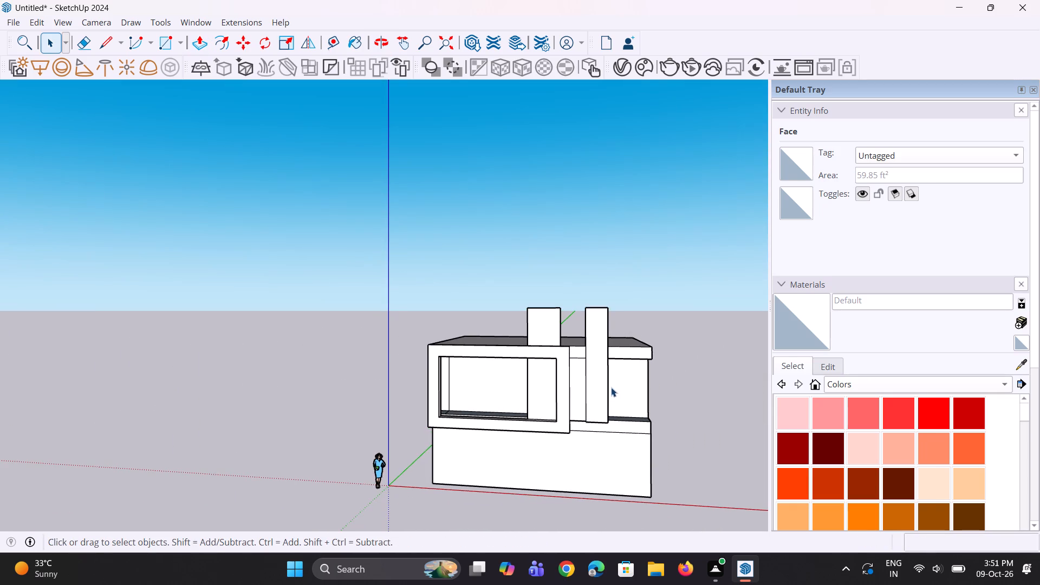
scroll(538, 382, "down", 1)
middle_click_drag(542, 387, 548, 374)
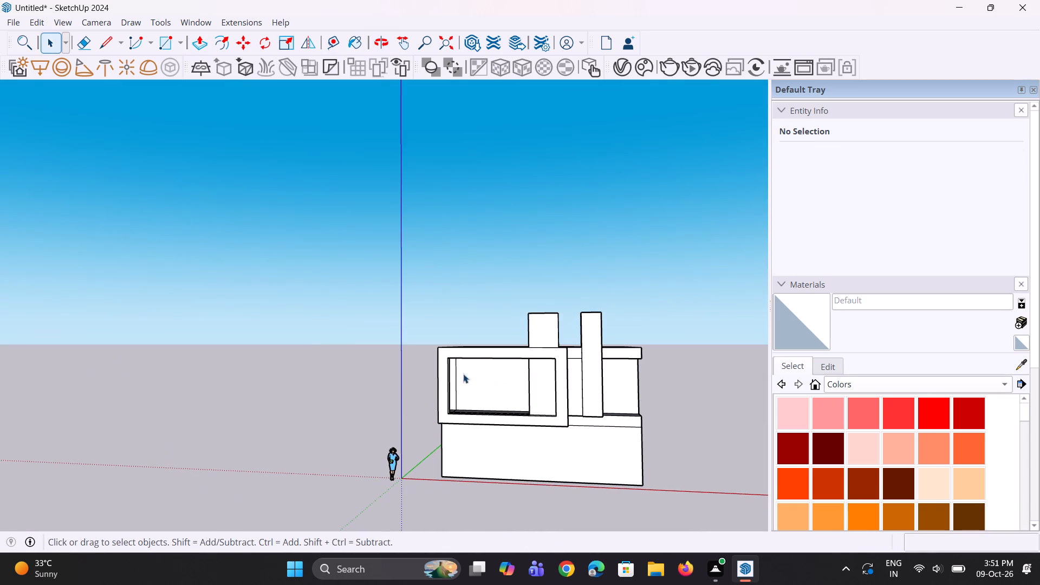
Push/Pull the rear face of the wider tall bay above the roof about 13' 8 3/8" back across the roof slab.
middle_click_drag(486, 342, 613, 428)
middle_click_drag(487, 330, 644, 308)
scroll(457, 307, "up", 5)
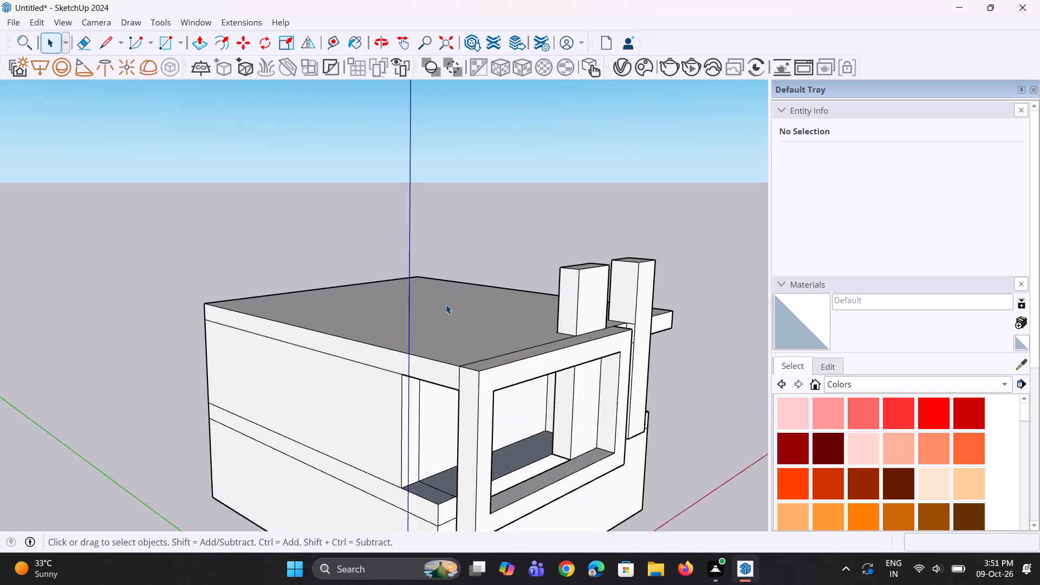
scroll(446, 304, "up", 6)
middle_click_drag(458, 326, 600, 342)
scroll(582, 320, "up", 4)
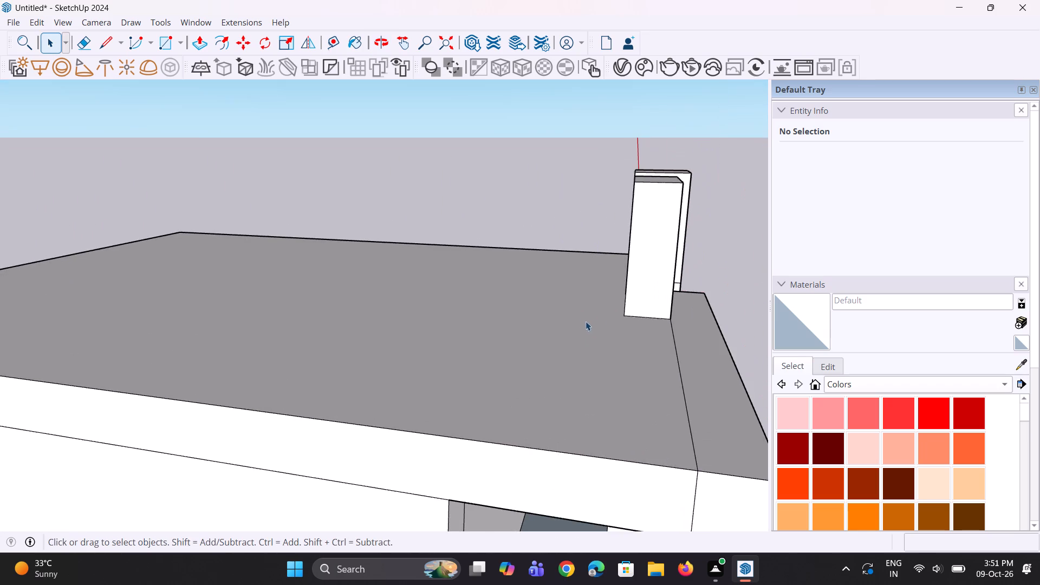
middle_click_drag(587, 322, 691, 371)
key("p")
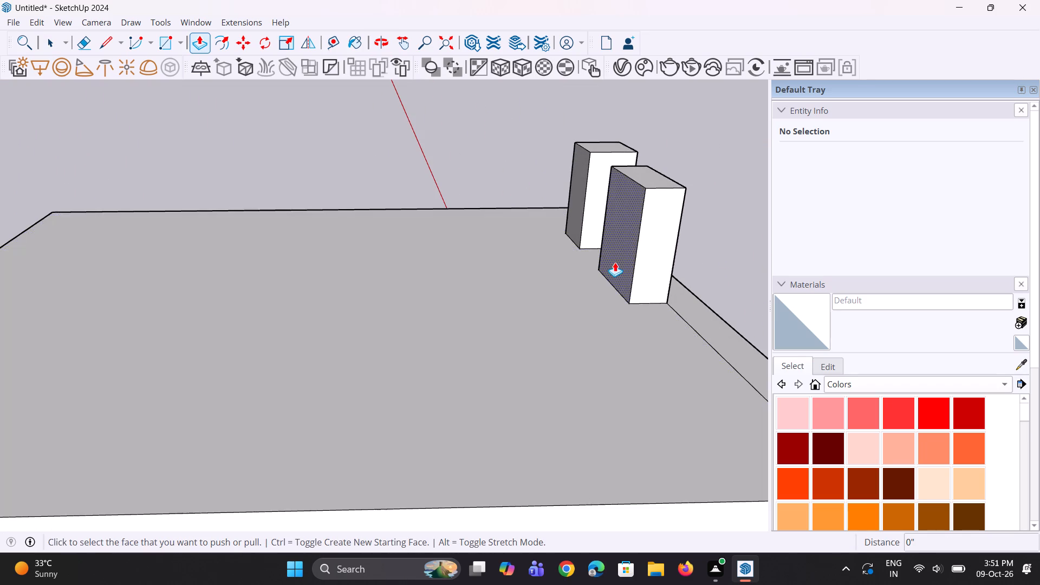
left_click(615, 262)
left_click(366, 342)
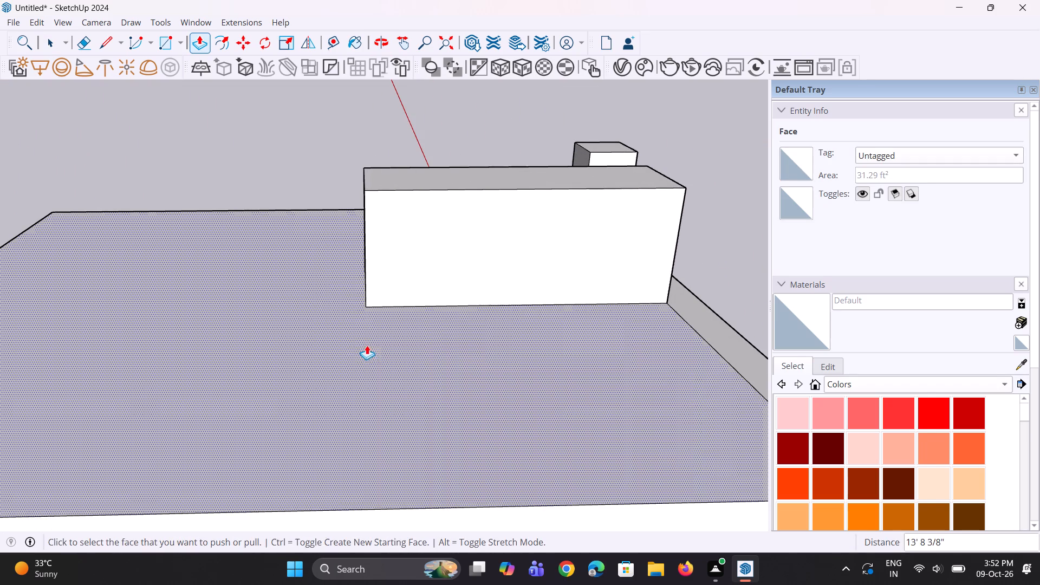
Push/Pull the narrower tall bay's rear face 12' 10 5/16" back across the roof, level with the extended wider bay.
middle_click_drag(375, 351, 876, 432)
left_click(450, 218)
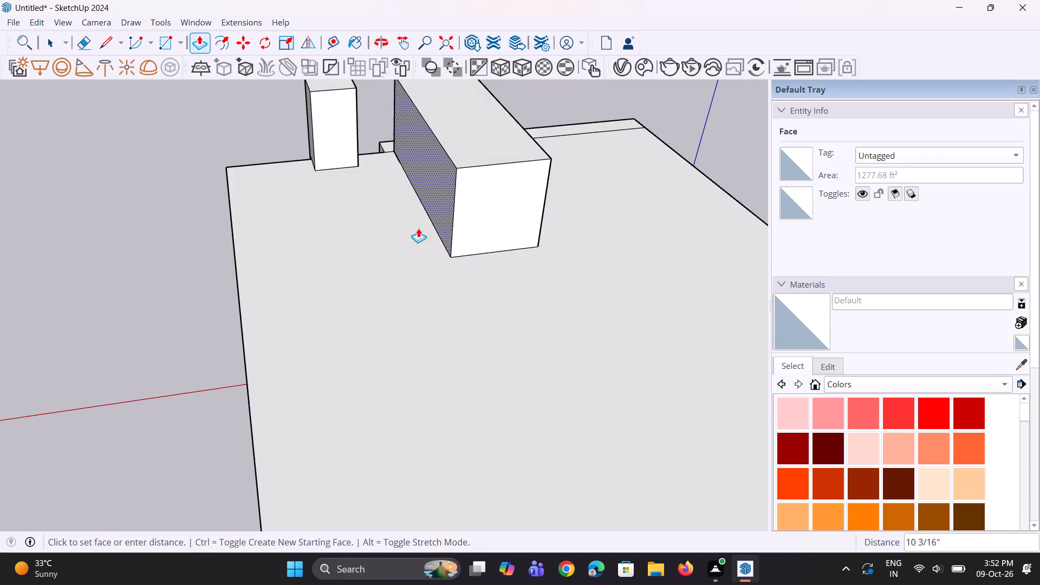
key("Escape")
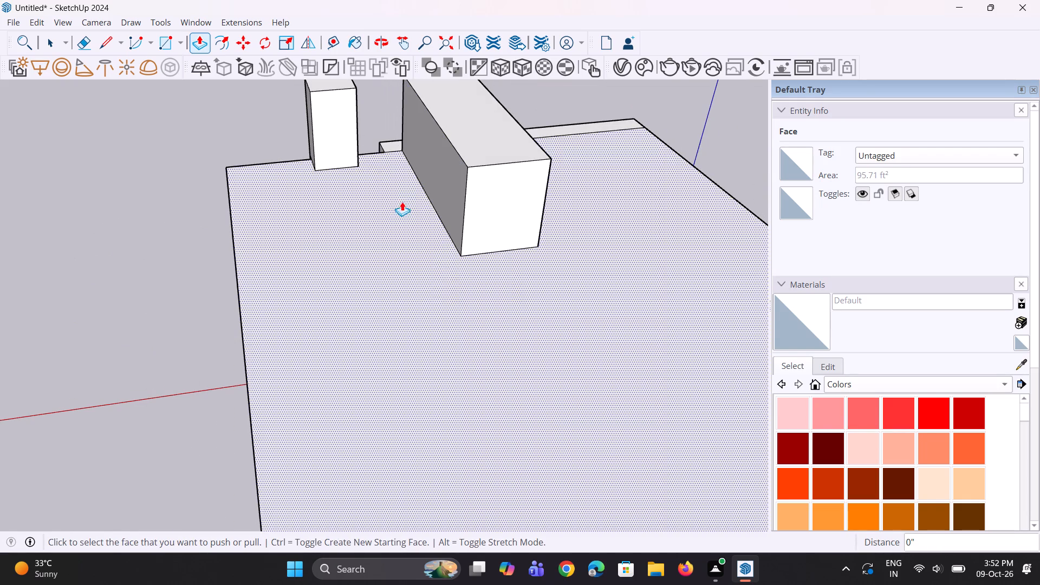
left_click_drag(344, 151, 348, 159)
left_click(347, 157)
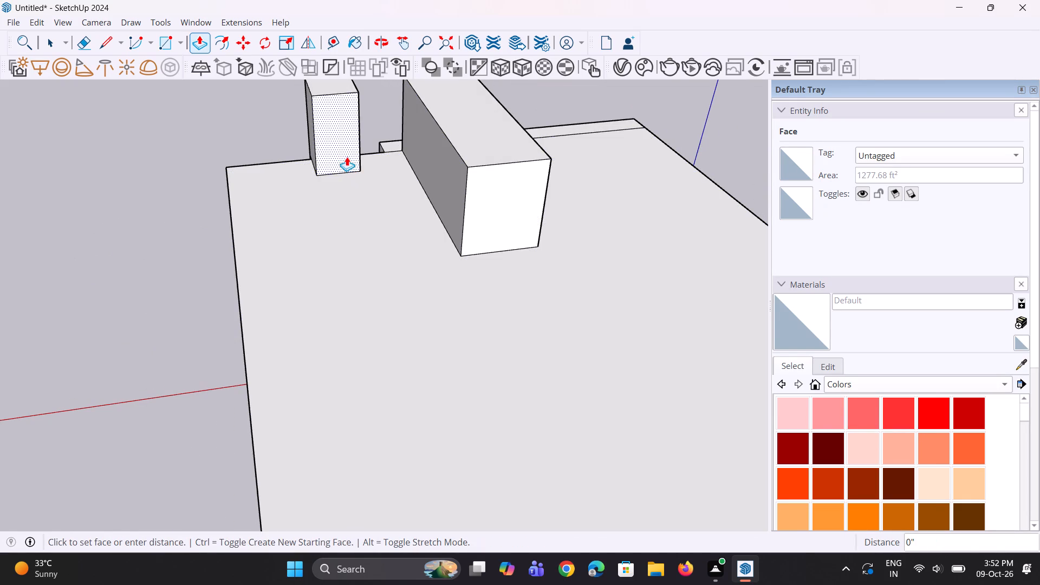
left_click(485, 216)
Push/Pull the narrower roof block's inner side face about 3' 11 3/8" to meet the wider block, filling the gap.
middle_click_drag(385, 278, 258, 287)
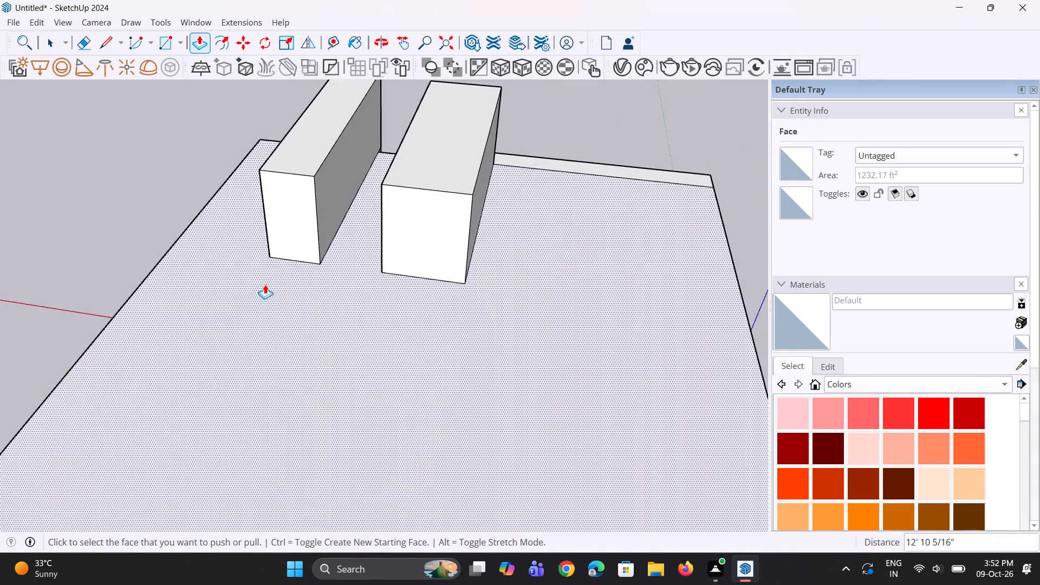
scroll(321, 239, "up", 2)
left_click(324, 224)
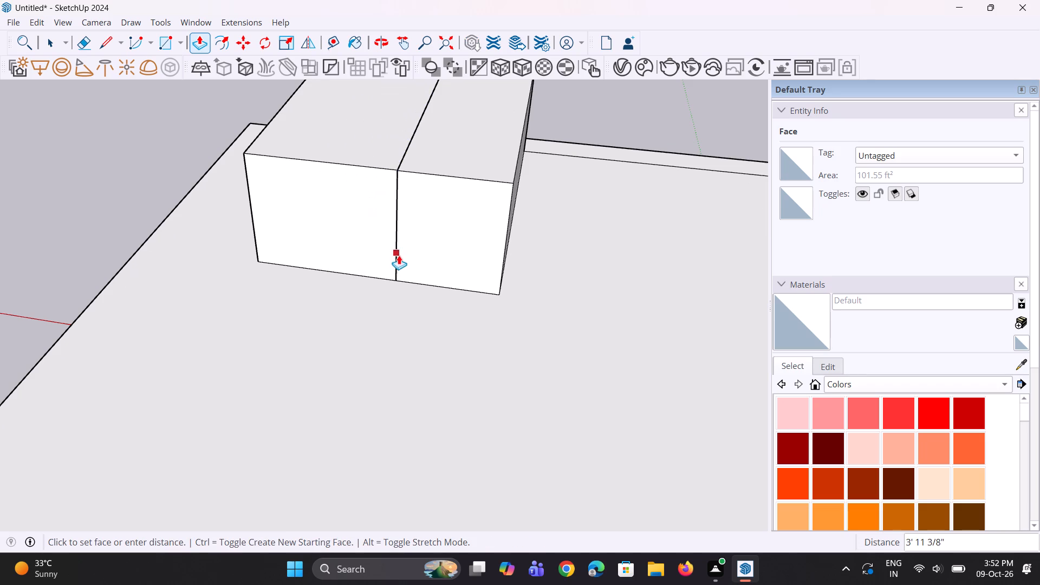
left_click(408, 266)
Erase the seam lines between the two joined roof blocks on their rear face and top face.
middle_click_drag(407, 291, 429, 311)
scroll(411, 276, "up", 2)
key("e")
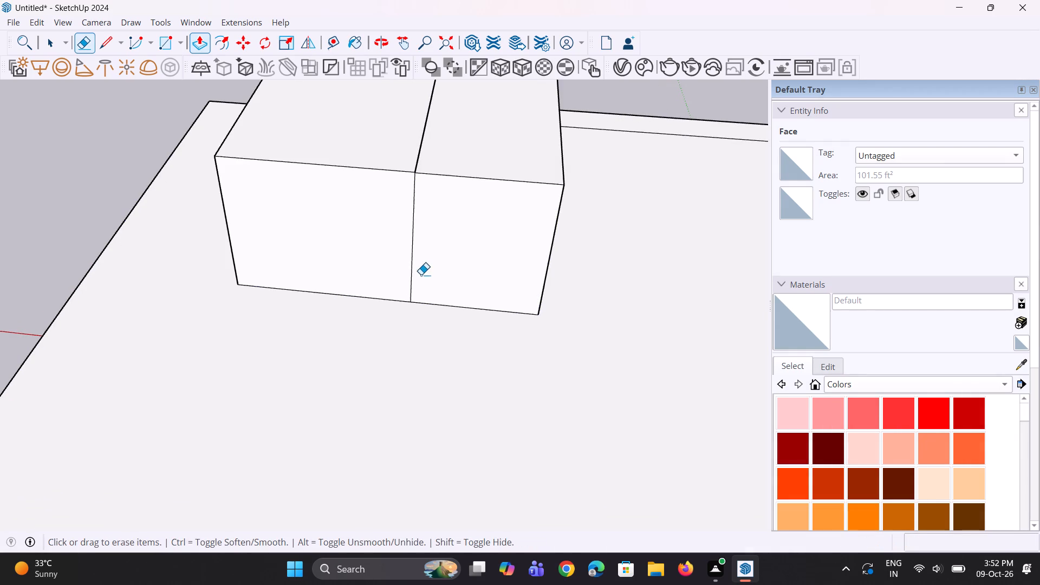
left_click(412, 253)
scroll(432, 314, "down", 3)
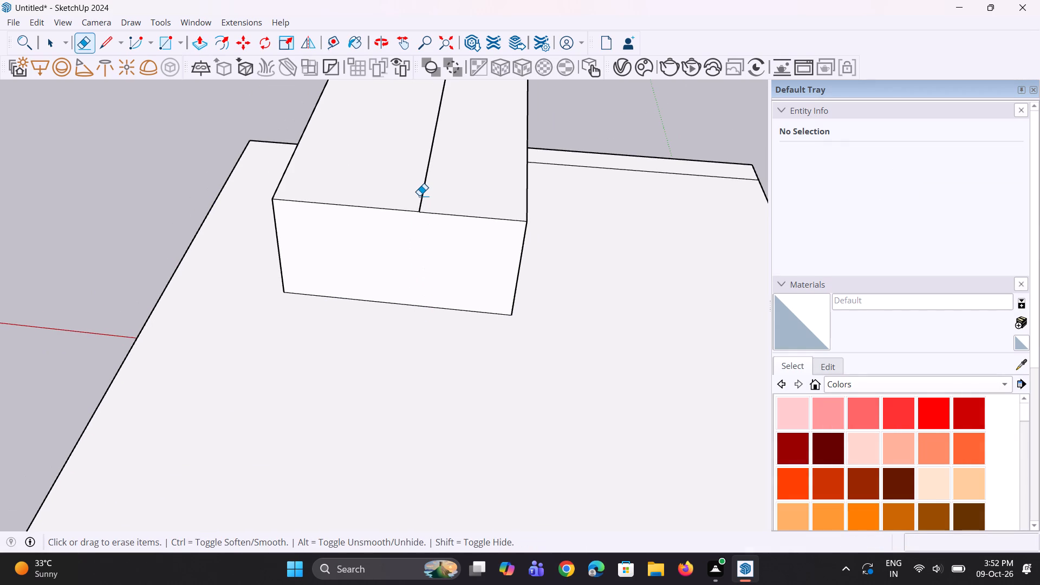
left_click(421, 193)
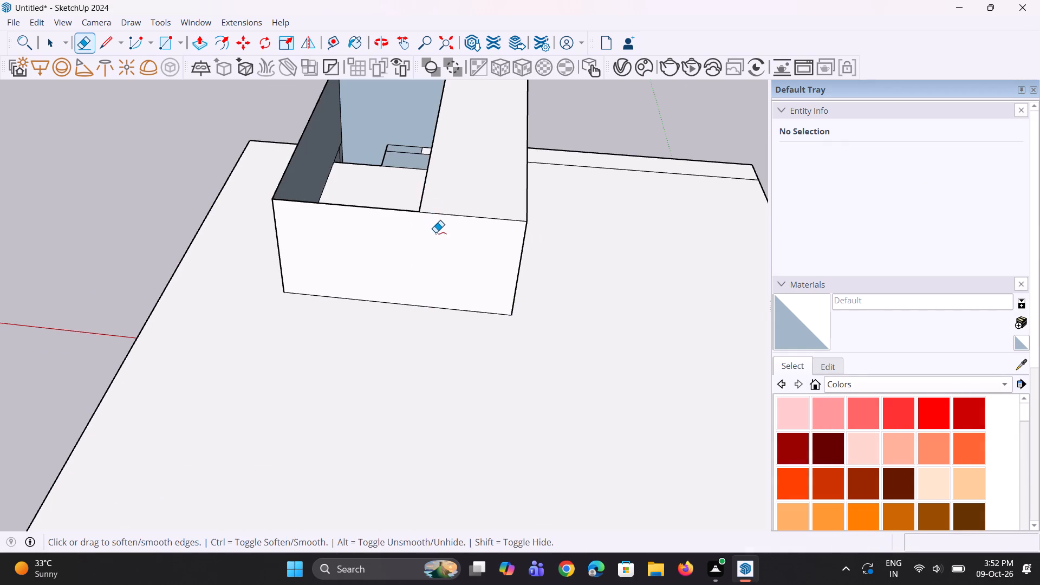
Undo both seam erasures and the Push/Pull that filled the gap between the two roof blocks.
key("ctrl+z")
scroll(418, 300, "down", 8)
middle_click_drag(432, 210, 106, 164)
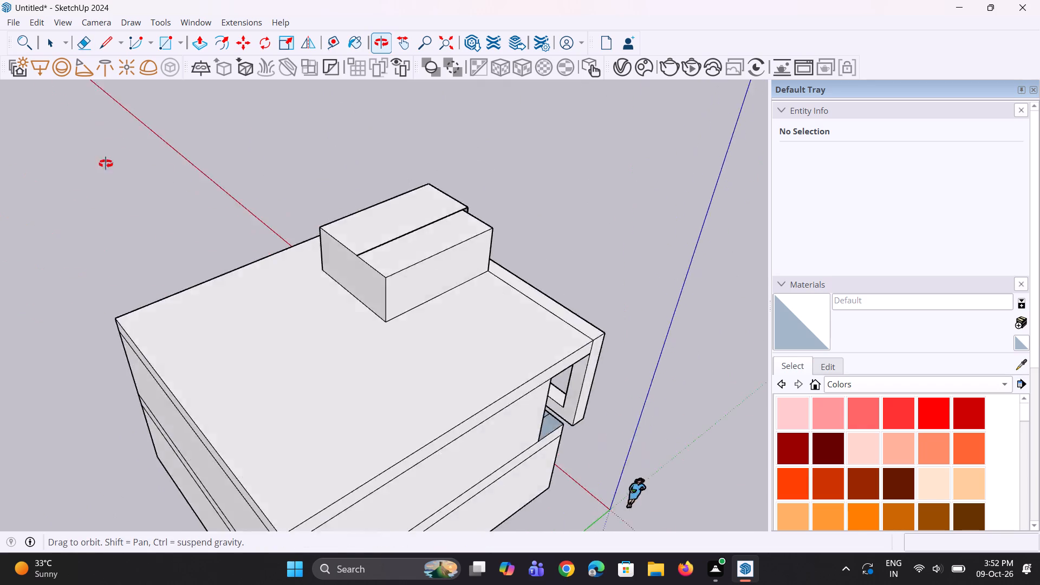
middle_click_drag(106, 164, 0, 139)
middle_click_drag(528, 303, 258, 273)
key("ctrl+z")
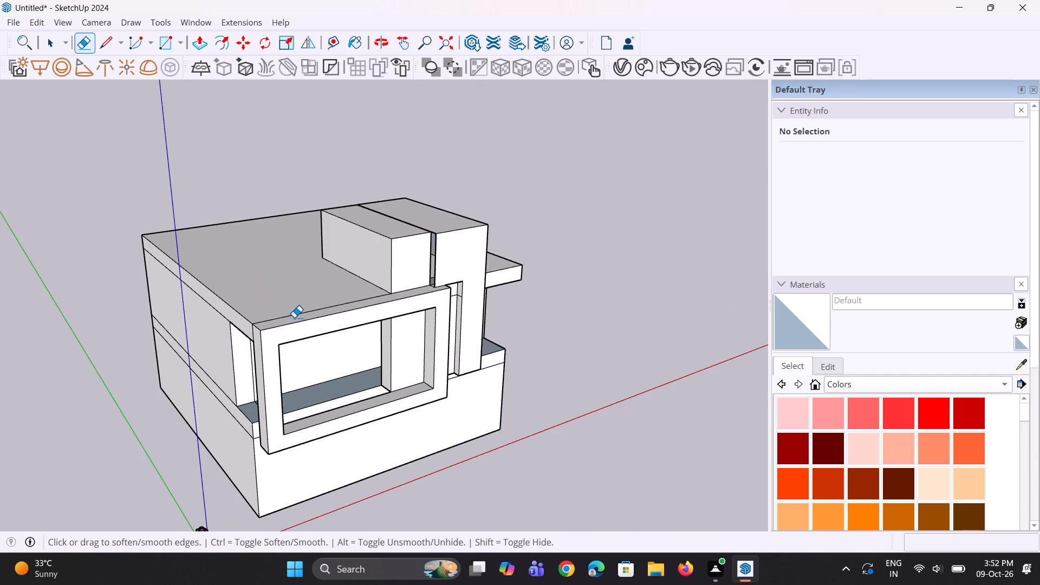
key("ctrl+z")
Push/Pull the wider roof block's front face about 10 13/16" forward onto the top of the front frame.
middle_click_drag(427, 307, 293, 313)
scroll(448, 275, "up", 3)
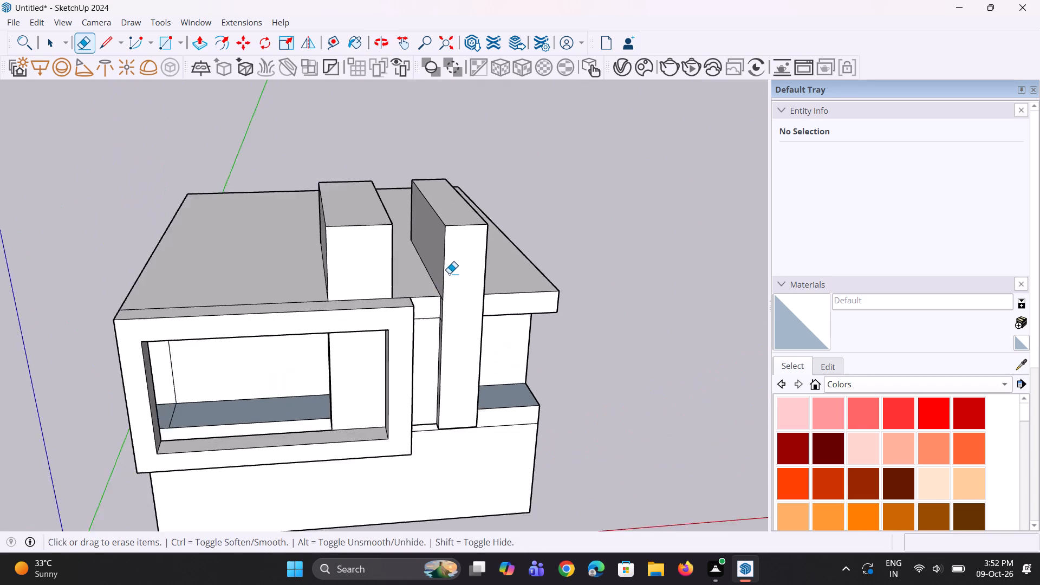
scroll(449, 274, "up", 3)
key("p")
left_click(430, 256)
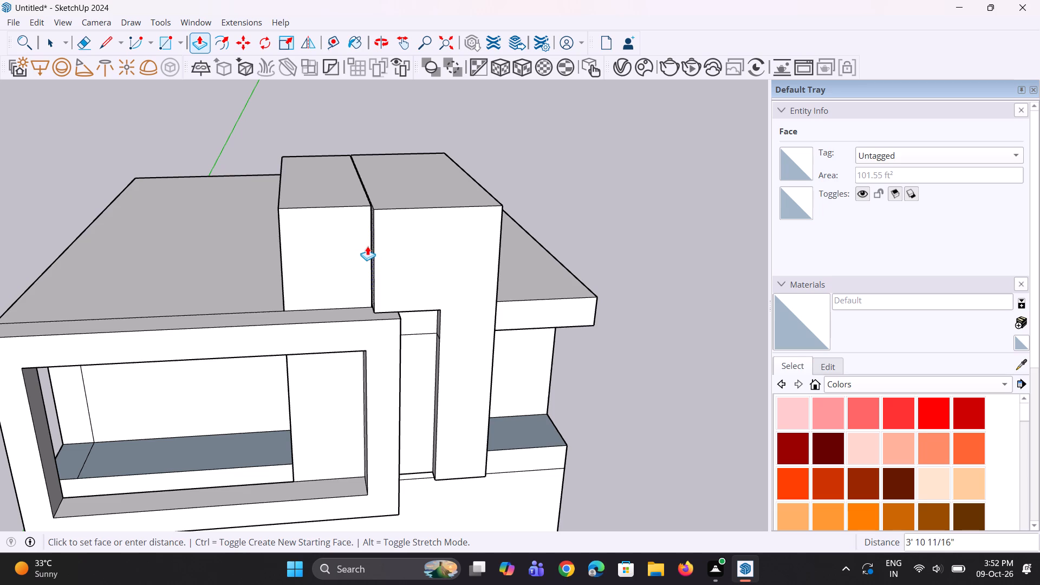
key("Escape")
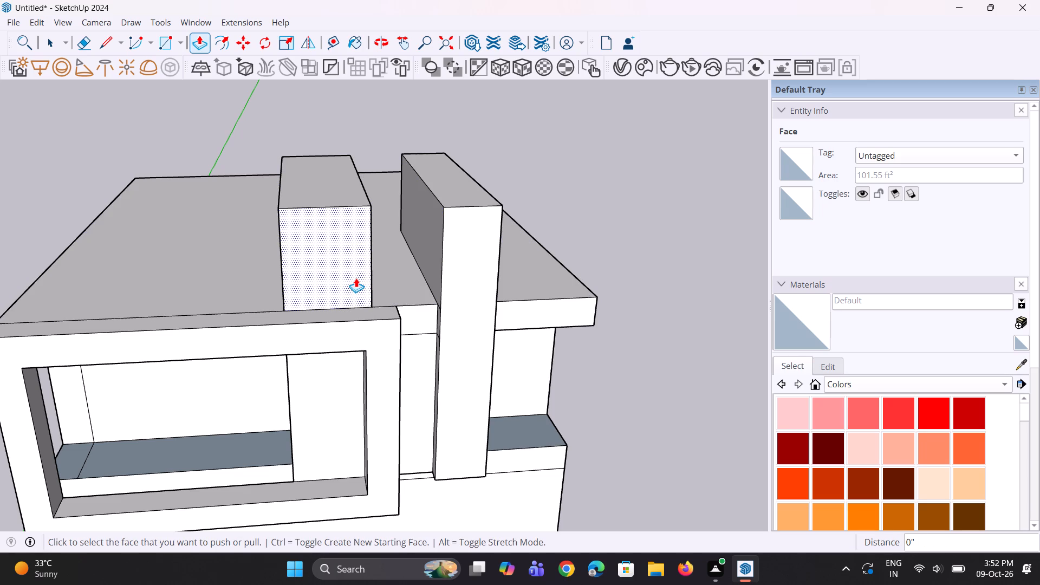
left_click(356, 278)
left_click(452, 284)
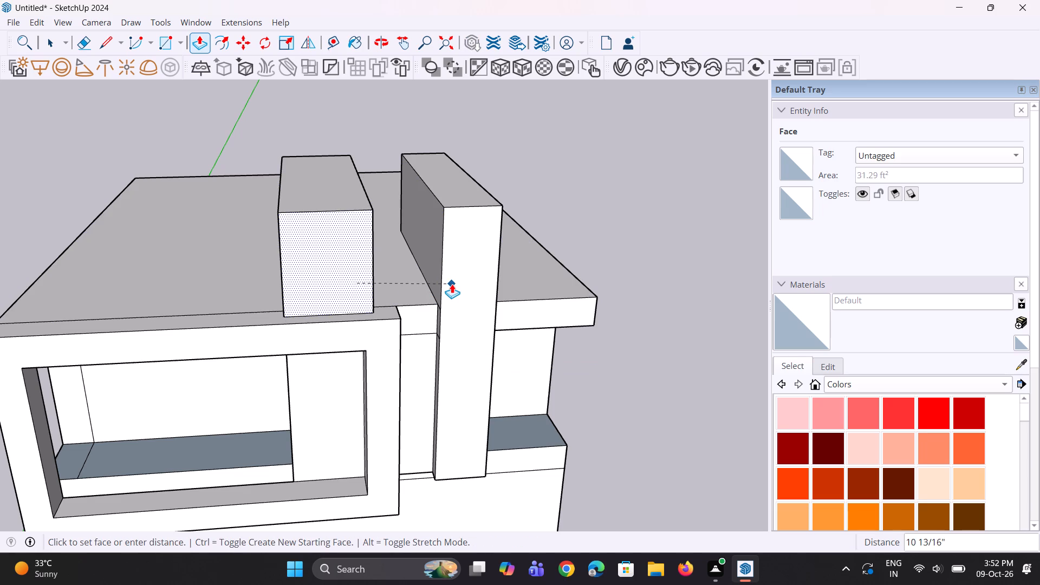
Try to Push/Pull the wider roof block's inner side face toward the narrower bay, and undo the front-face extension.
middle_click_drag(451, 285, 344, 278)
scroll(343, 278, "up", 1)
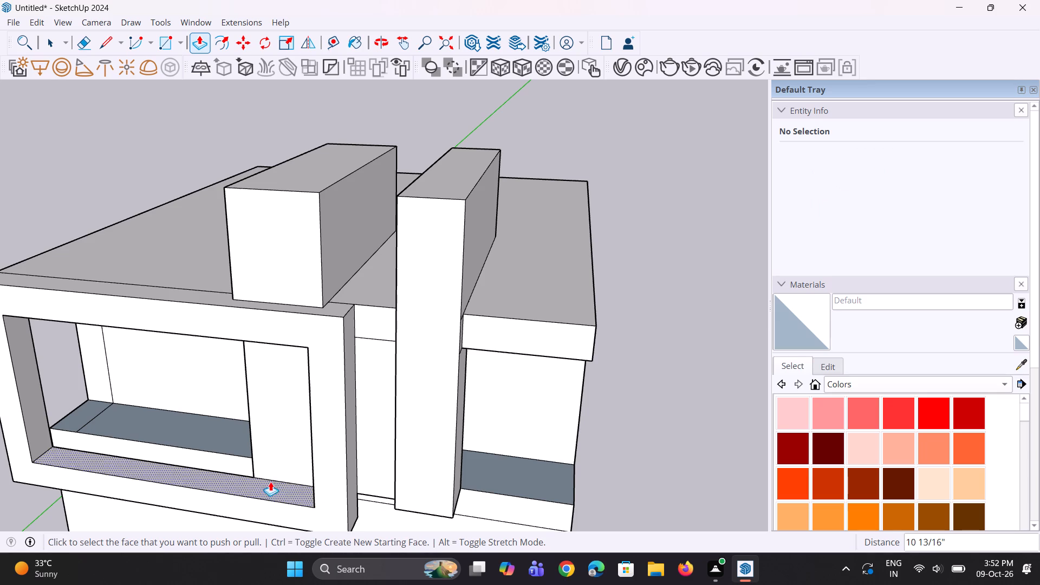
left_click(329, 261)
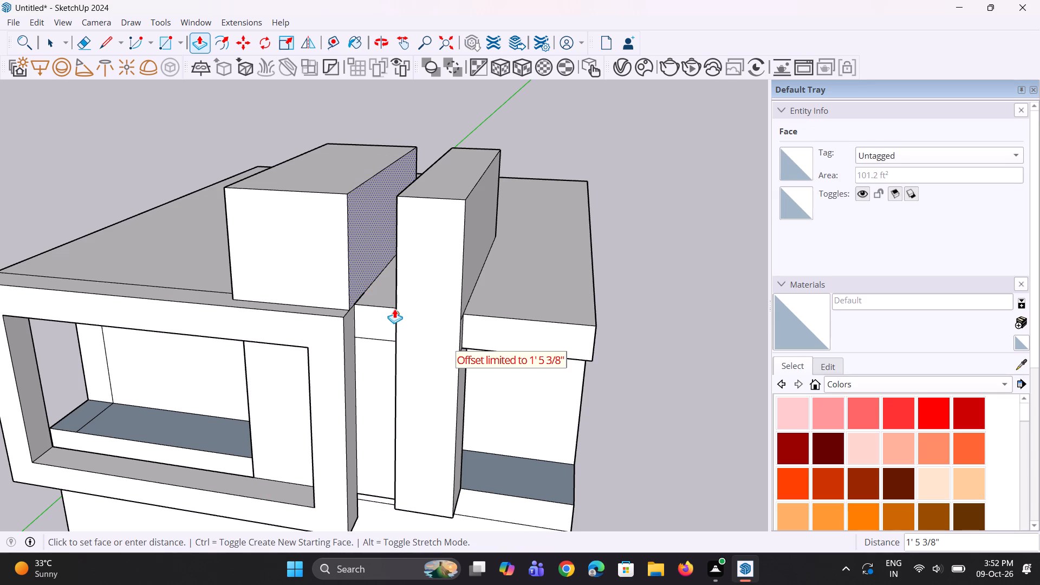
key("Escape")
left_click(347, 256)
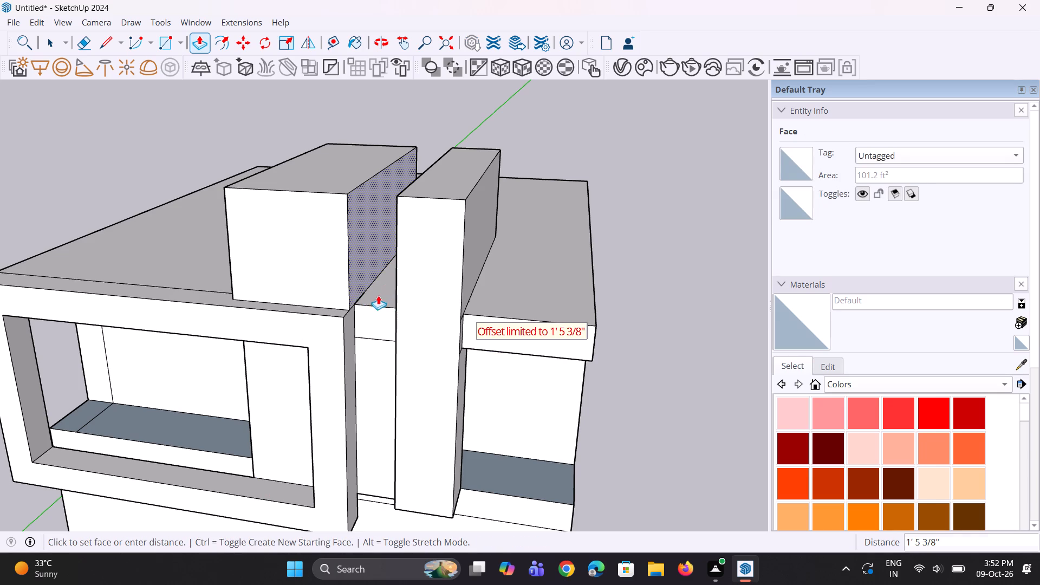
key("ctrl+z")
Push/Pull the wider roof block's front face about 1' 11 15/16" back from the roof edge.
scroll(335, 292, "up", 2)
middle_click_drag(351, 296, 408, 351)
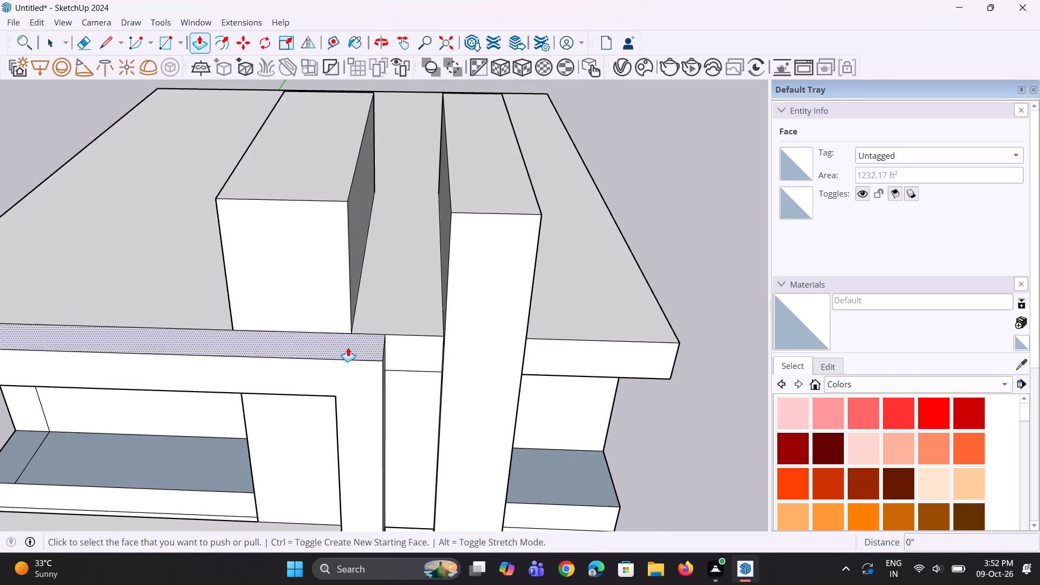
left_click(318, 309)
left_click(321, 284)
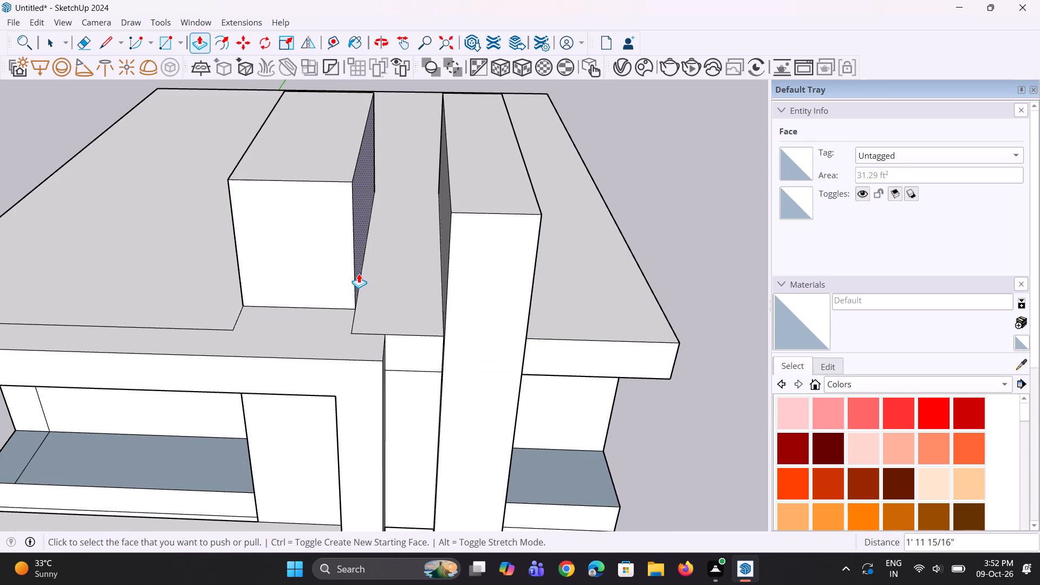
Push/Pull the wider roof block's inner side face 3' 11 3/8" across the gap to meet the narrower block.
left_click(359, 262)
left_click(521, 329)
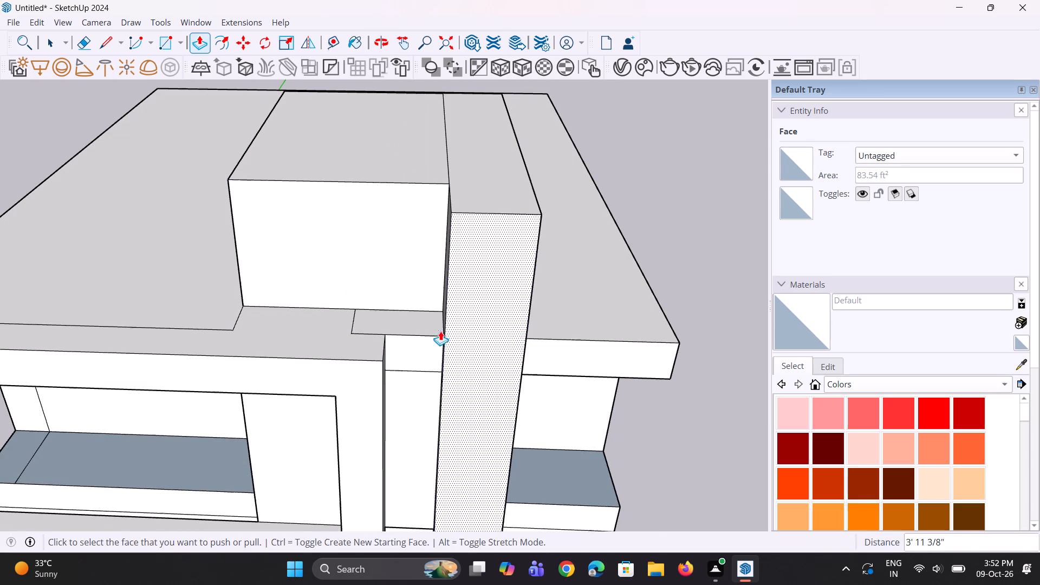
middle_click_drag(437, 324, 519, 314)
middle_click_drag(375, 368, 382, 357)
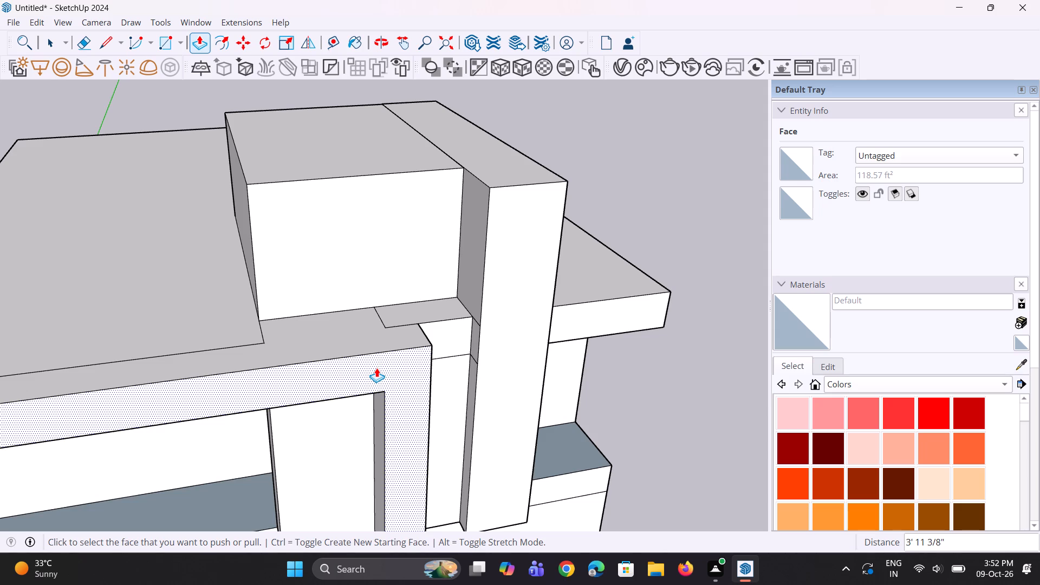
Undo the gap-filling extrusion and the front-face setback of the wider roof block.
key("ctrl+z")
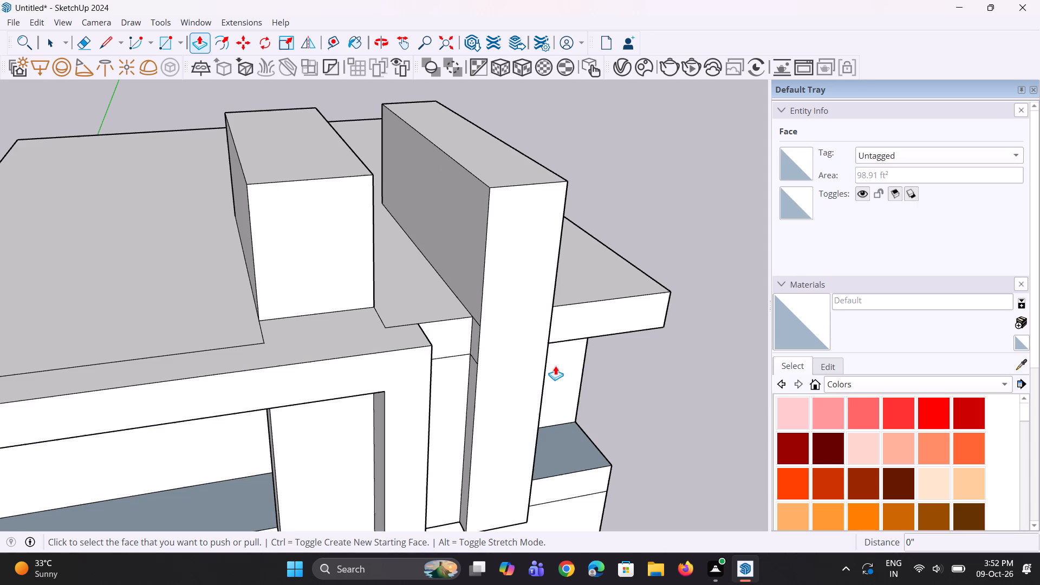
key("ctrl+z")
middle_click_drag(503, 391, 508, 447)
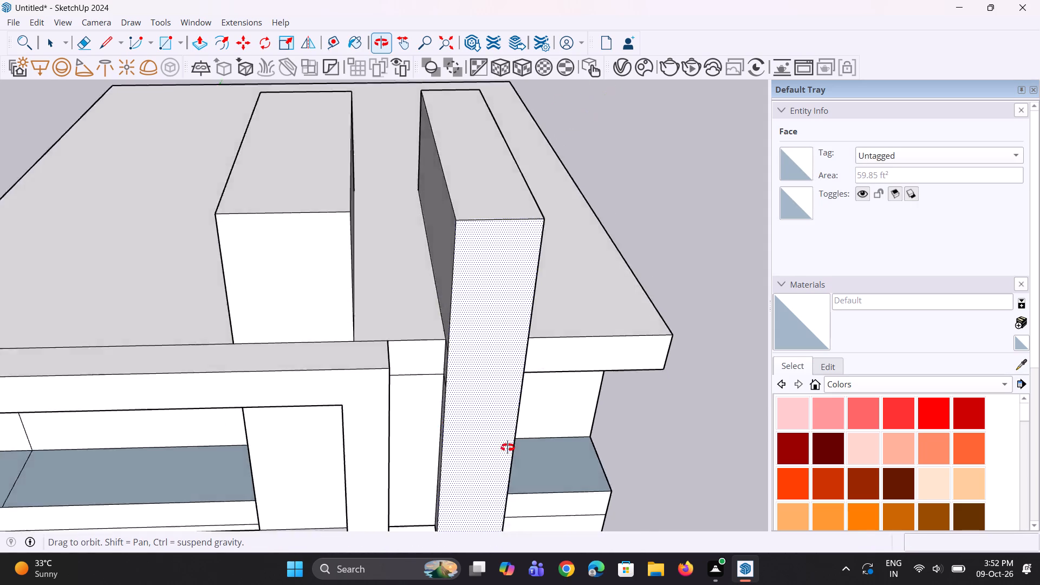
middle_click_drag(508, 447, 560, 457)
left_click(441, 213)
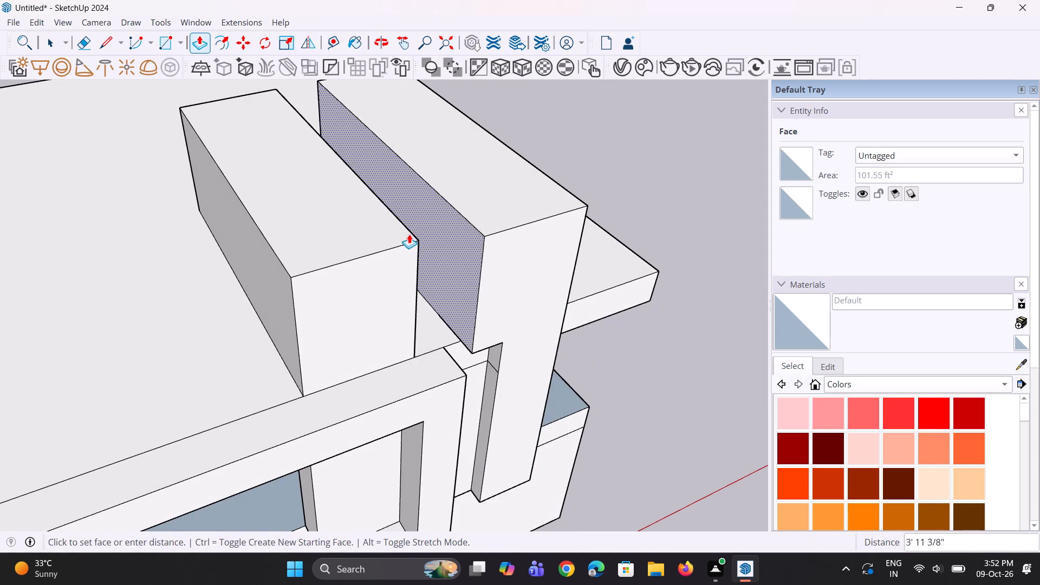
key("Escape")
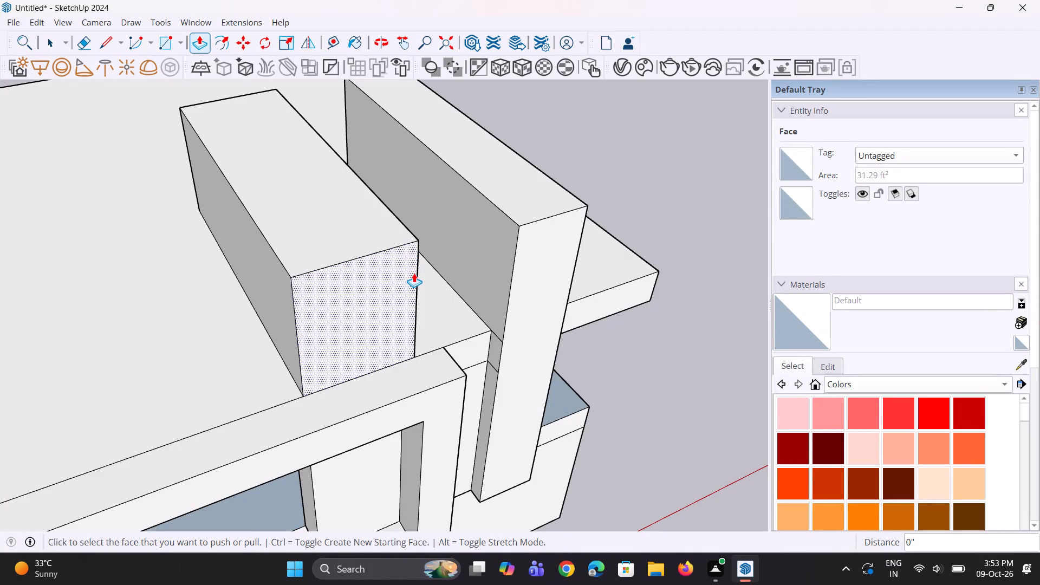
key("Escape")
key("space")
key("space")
Erase the two short slab-band lines crossing the narrower tall bay's inner side face at the roof slab.
middle_click_drag(611, 347, 610, 349)
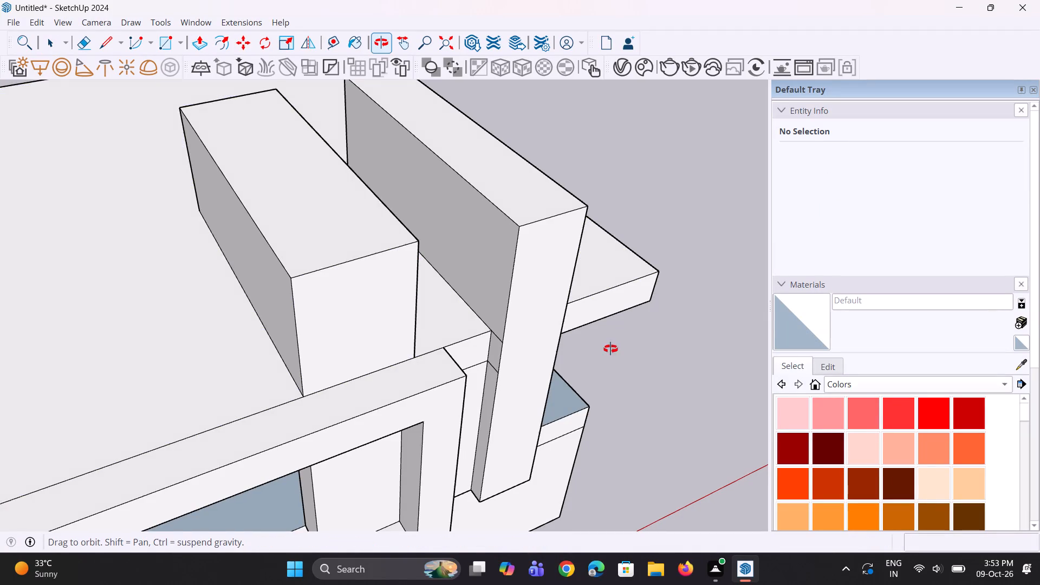
middle_click_drag(610, 349, 484, 315)
middle_click_drag(468, 343, 549, 321)
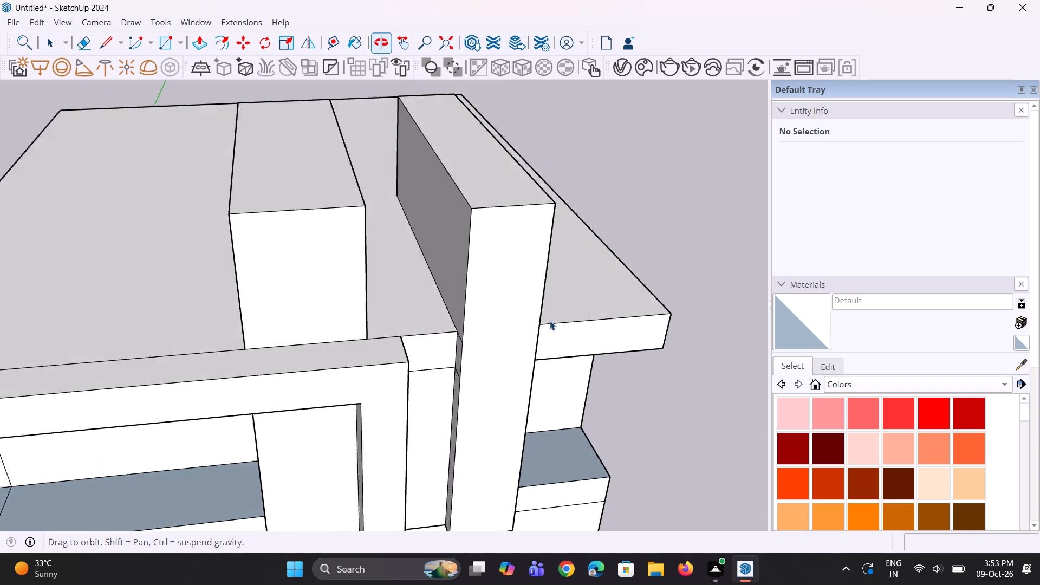
scroll(418, 379, "up", 3)
middle_click_drag(462, 373, 528, 359)
scroll(528, 359, "up", 4)
key("e")
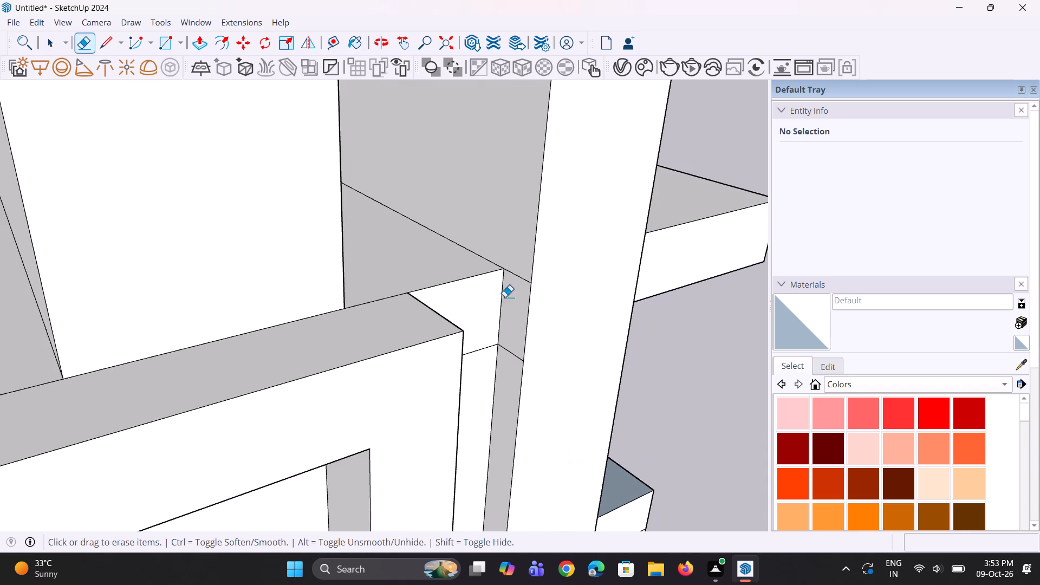
left_click(522, 277)
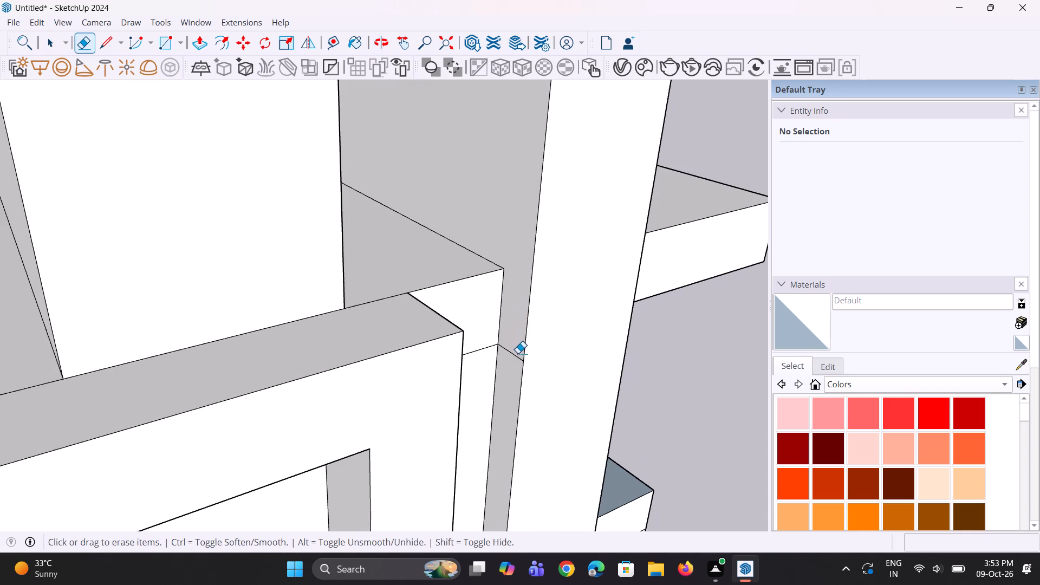
left_click(516, 357)
Examine the junction of the front frame, roof slab edge and narrower tall bay around the gap between the roof blocks.
middle_click_drag(510, 357, 474, 361)
scroll(470, 360, "up", 2)
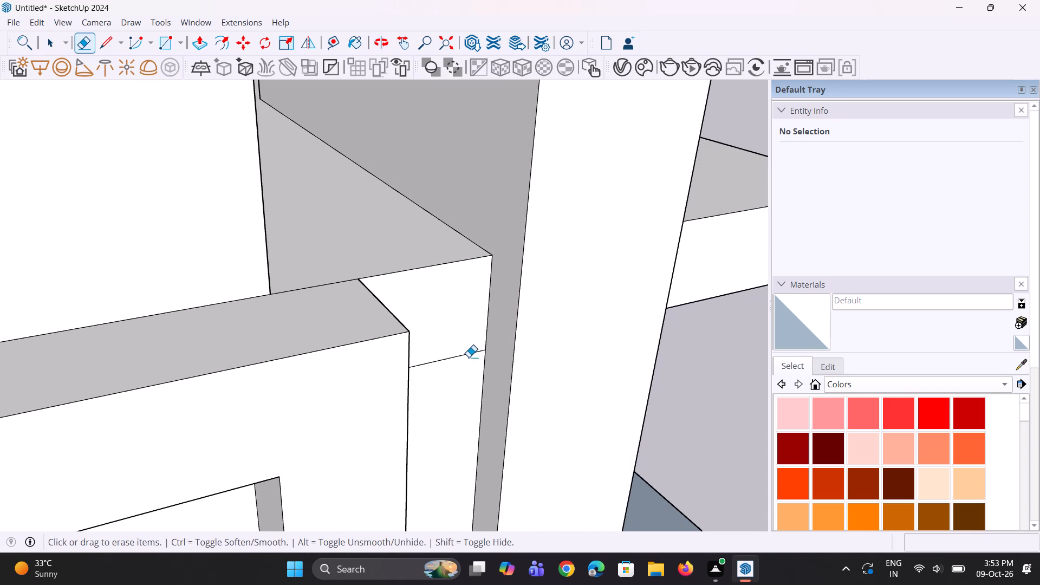
scroll(469, 356, "down", 5)
middle_click_drag(470, 356, 495, 318)
scroll(495, 318, "up", 1)
scroll(495, 318, "down", 4)
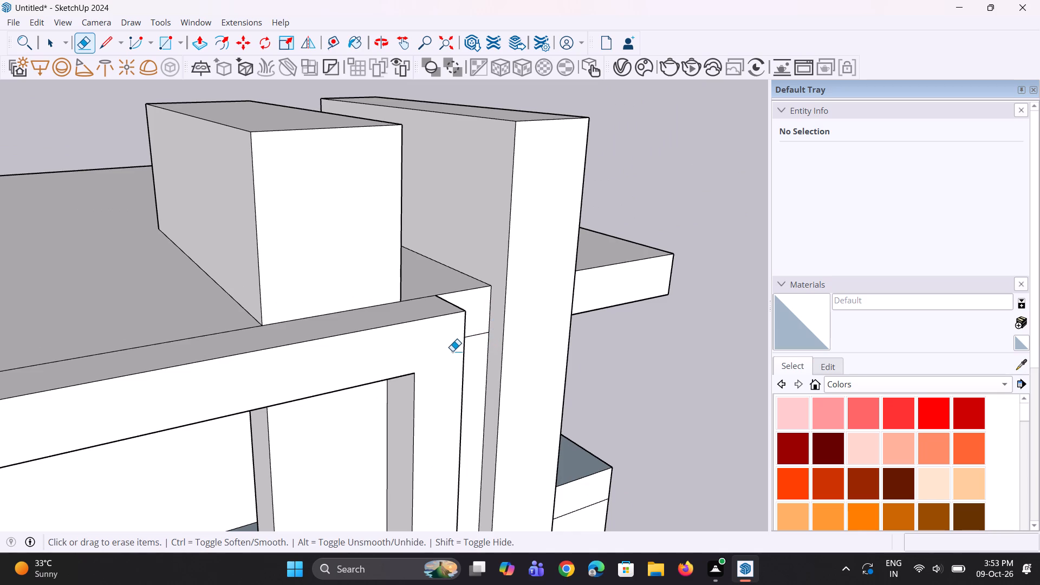
scroll(466, 320, "down", 4)
middle_click_drag(472, 333, 331, 305)
scroll(352, 285, "up", 3)
middle_click_drag(363, 295, 363, 425)
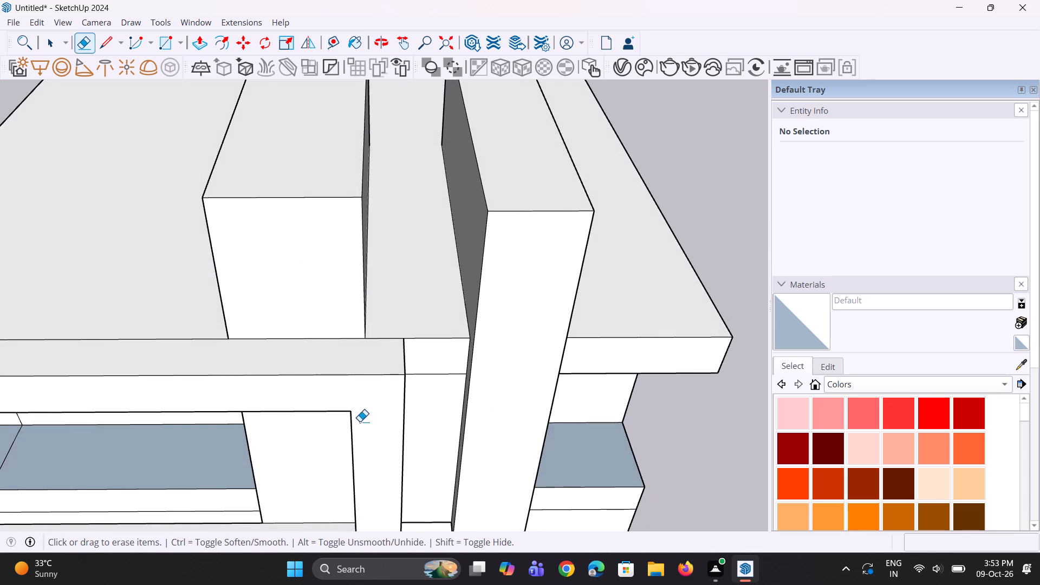
scroll(341, 346, "down", 5)
middle_click_drag(361, 407, 425, 322)
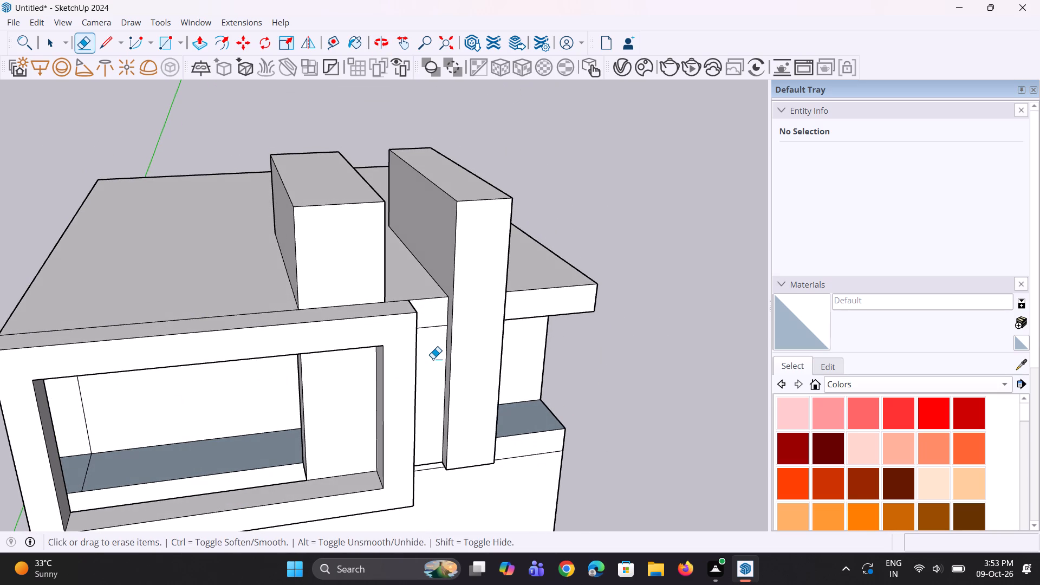
middle_click_drag(504, 255, 473, 242)
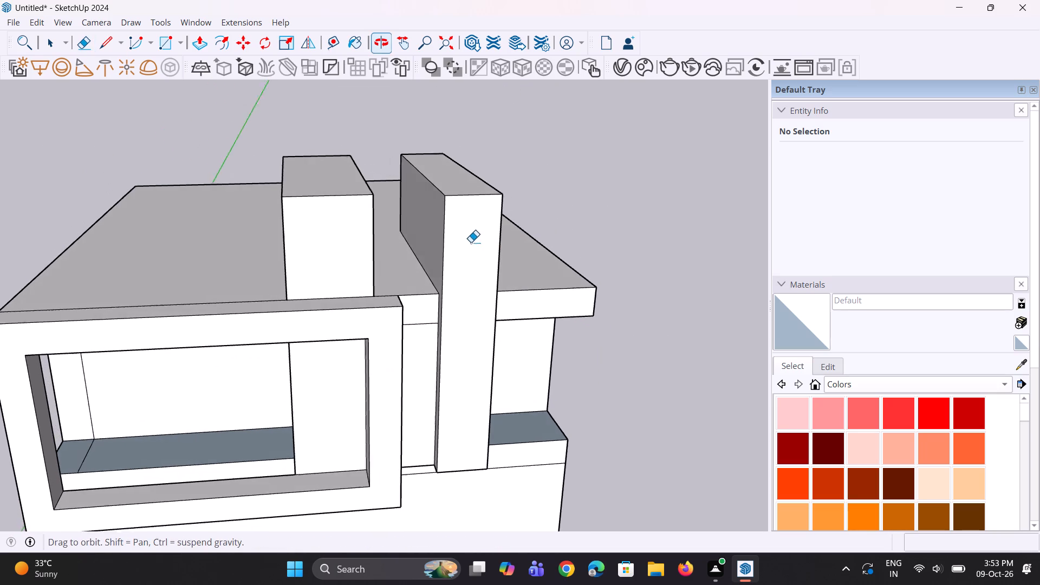
Copy the two front roof-edge segments between the roof blocks 1' 6" back along the roof slab.
middle_click_drag(432, 305, 434, 394)
scroll(421, 347, "up", 5)
middle_click_drag(425, 347, 470, 373)
scroll(464, 336, "up", 2)
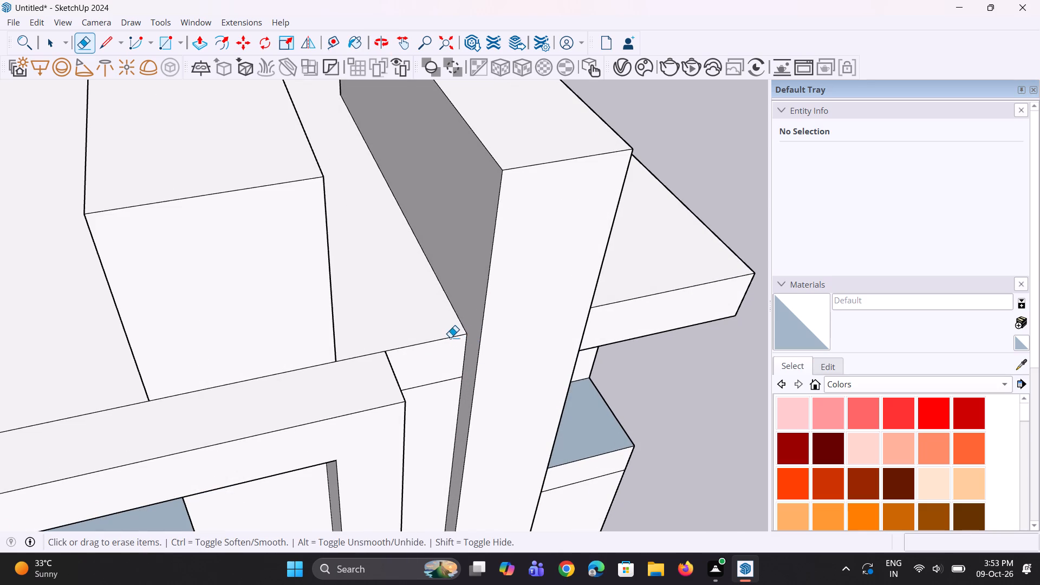
key("space")
left_click(449, 339)
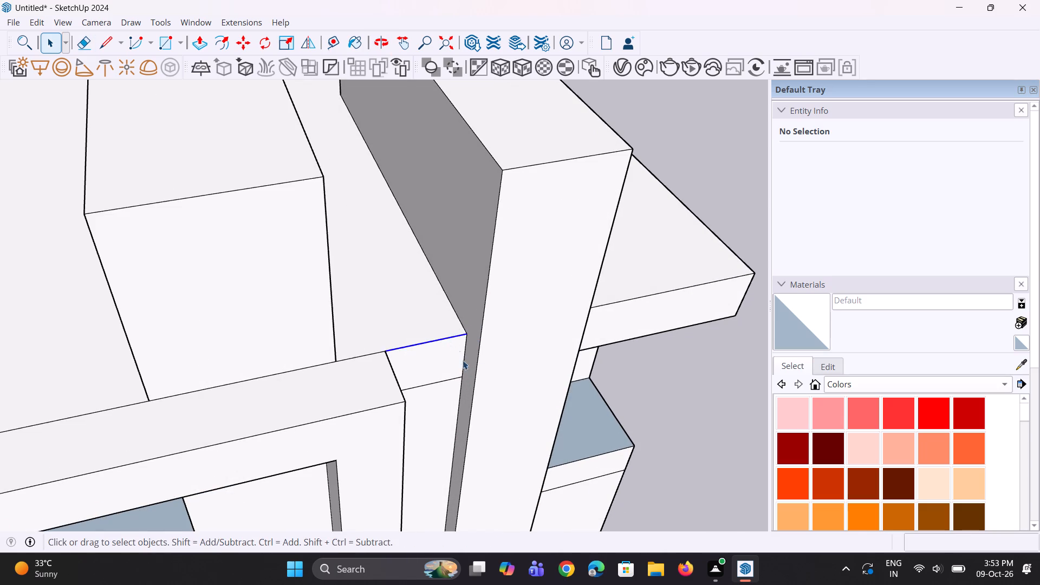
middle_click_drag(665, 445, 482, 545)
scroll(268, 373, "up", 2)
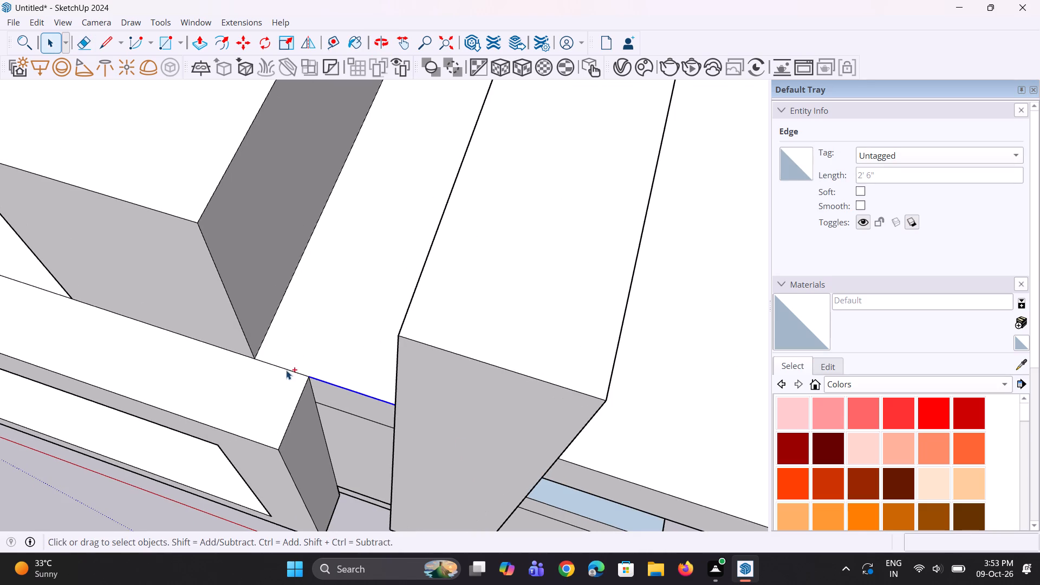
left_click(287, 369, "ctrl")
middle_click_drag(332, 399, 370, 381)
key("m")
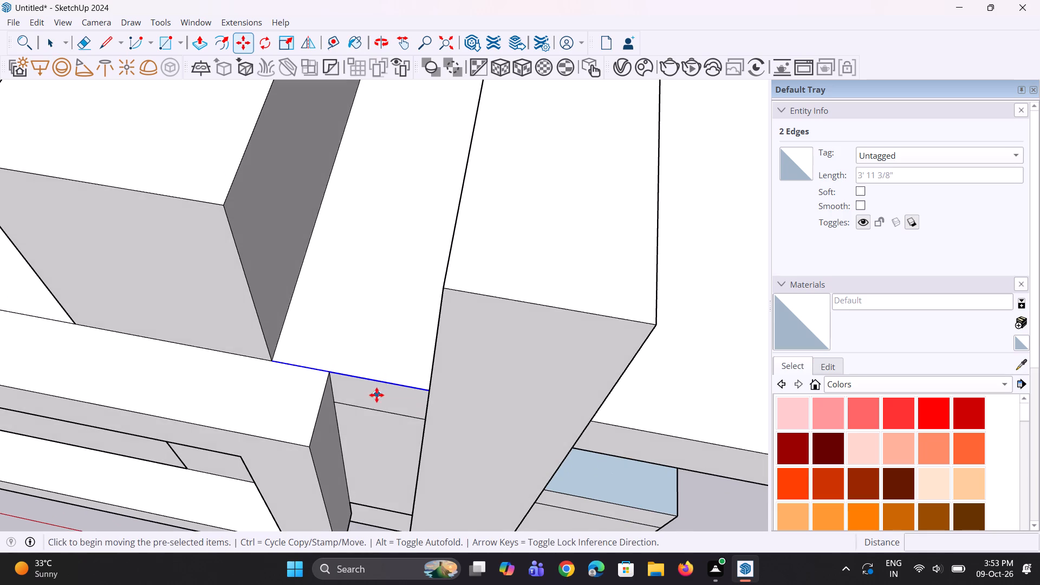
middle_click_drag(381, 396, 460, 412)
left_click(478, 381)
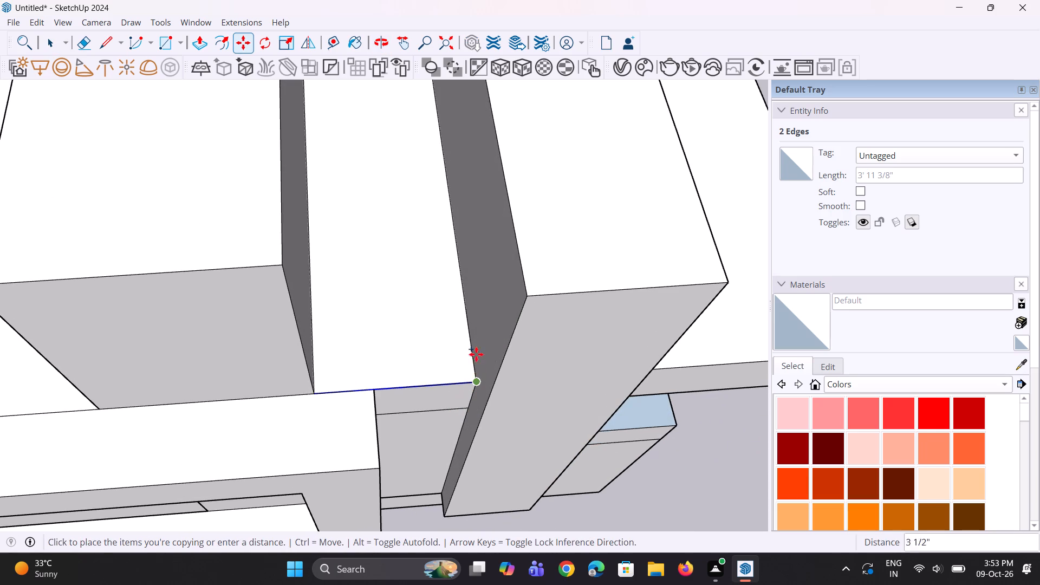
left_click(473, 326)
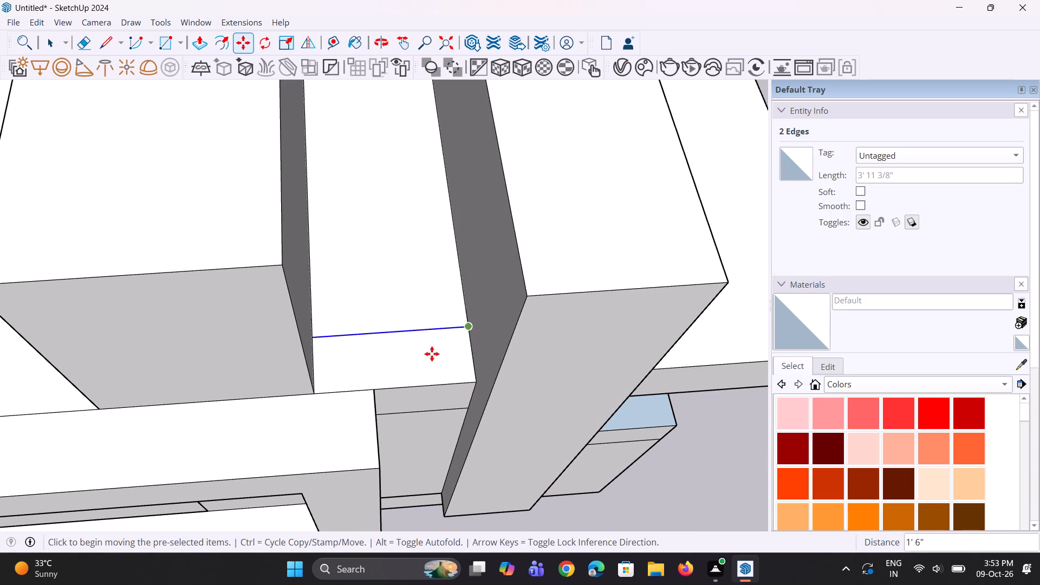
Push/Pull the strip between the roof blocks up 6' 1 7/16" to the level of their tops.
key("p")
left_click(430, 354)
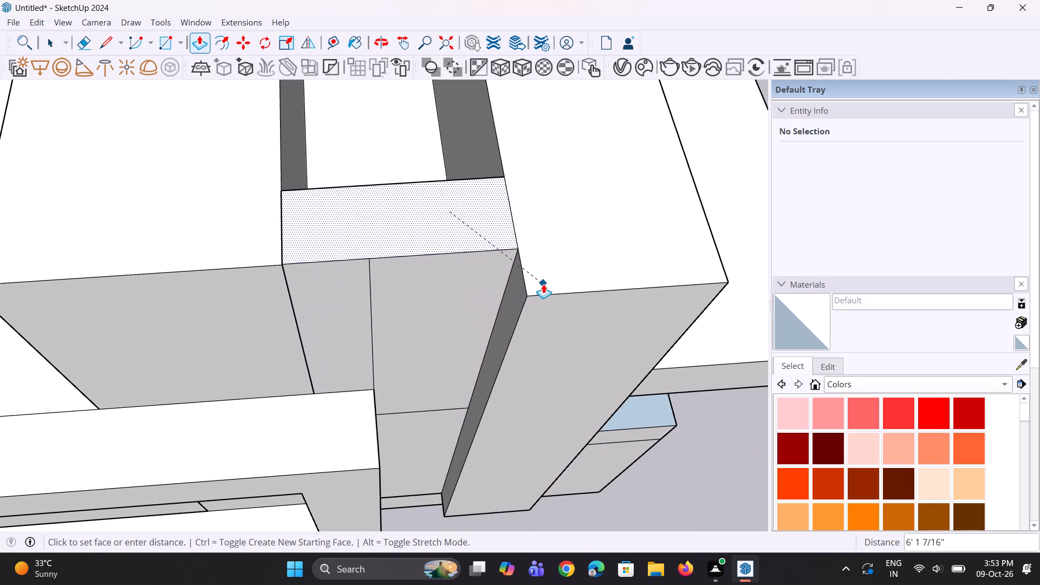
left_click(543, 284)
Erase the vertical line rising from the front frame's corner on the infill's front face.
middle_click_drag(421, 375, 338, 270)
scroll(333, 284, "up", 2)
key("e")
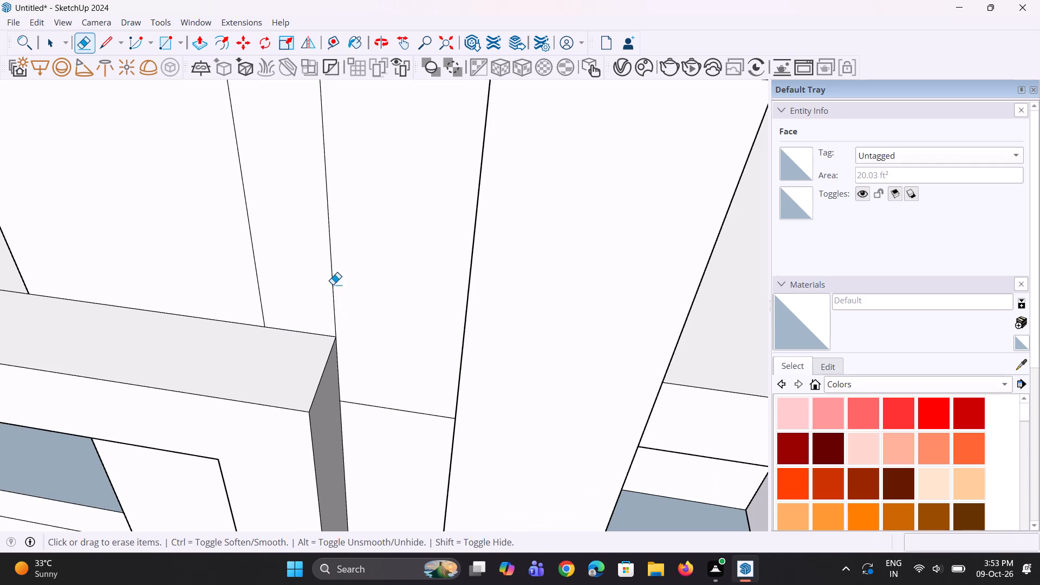
left_click(333, 284)
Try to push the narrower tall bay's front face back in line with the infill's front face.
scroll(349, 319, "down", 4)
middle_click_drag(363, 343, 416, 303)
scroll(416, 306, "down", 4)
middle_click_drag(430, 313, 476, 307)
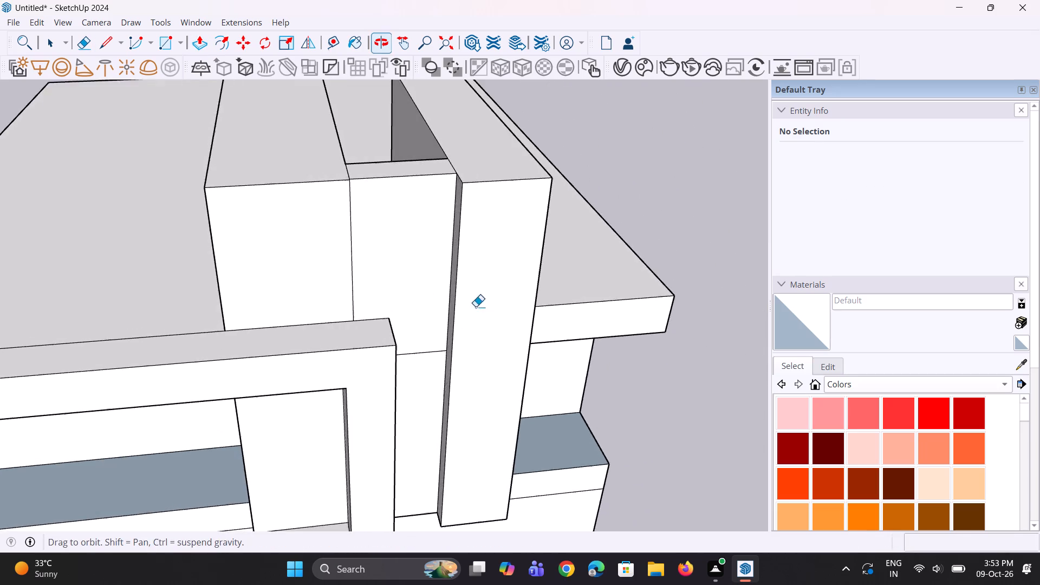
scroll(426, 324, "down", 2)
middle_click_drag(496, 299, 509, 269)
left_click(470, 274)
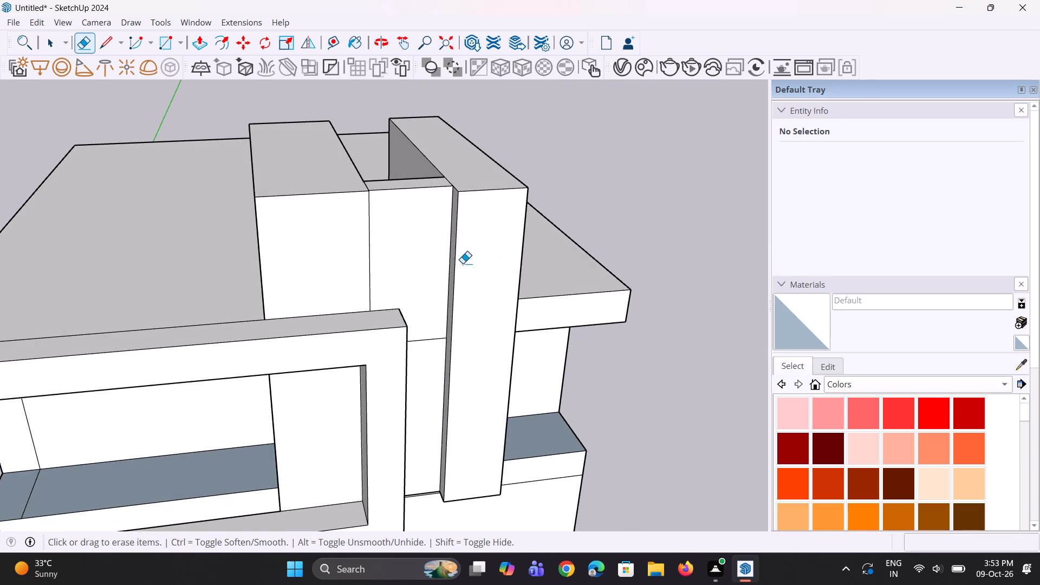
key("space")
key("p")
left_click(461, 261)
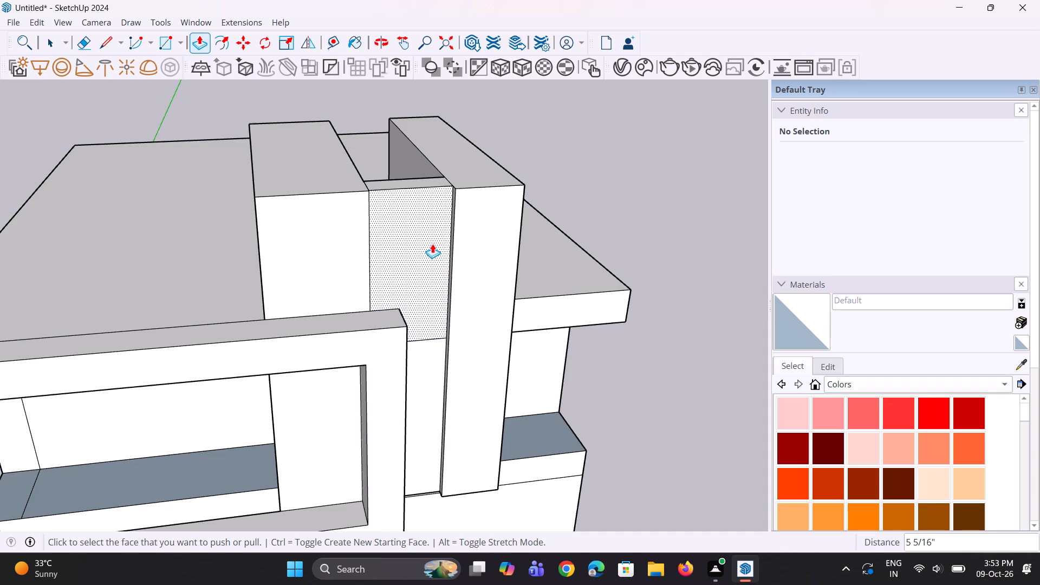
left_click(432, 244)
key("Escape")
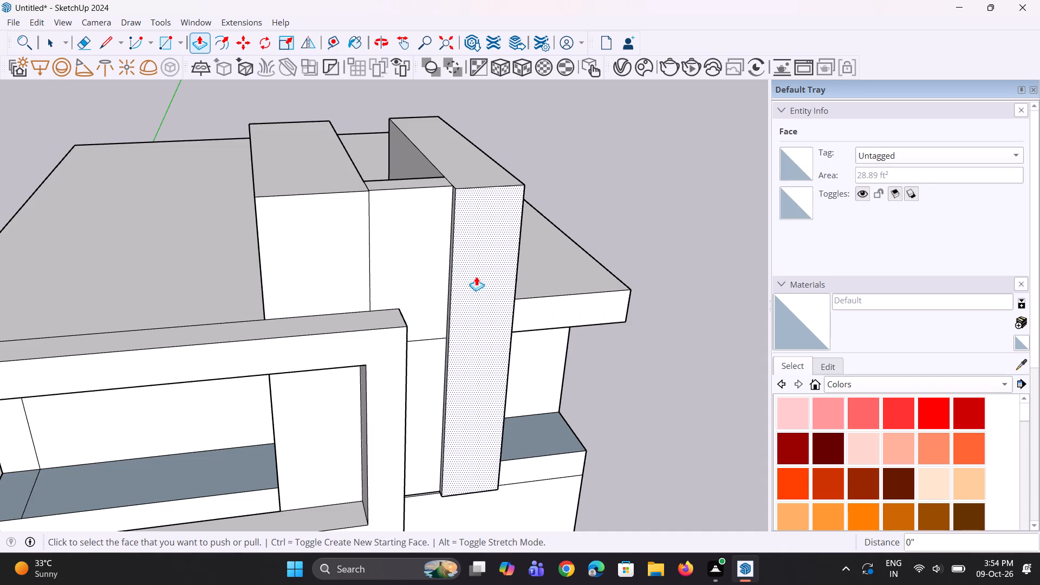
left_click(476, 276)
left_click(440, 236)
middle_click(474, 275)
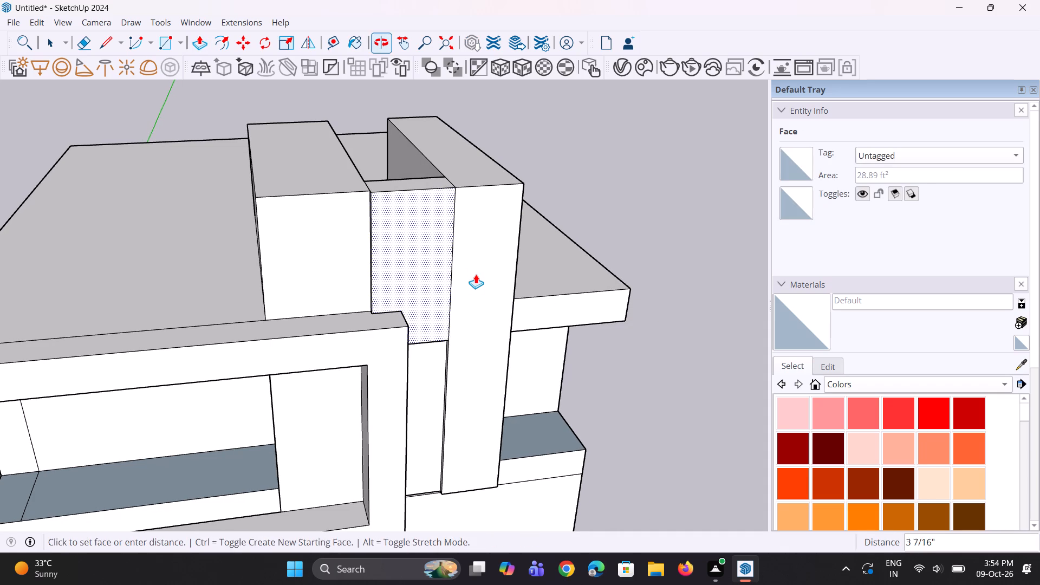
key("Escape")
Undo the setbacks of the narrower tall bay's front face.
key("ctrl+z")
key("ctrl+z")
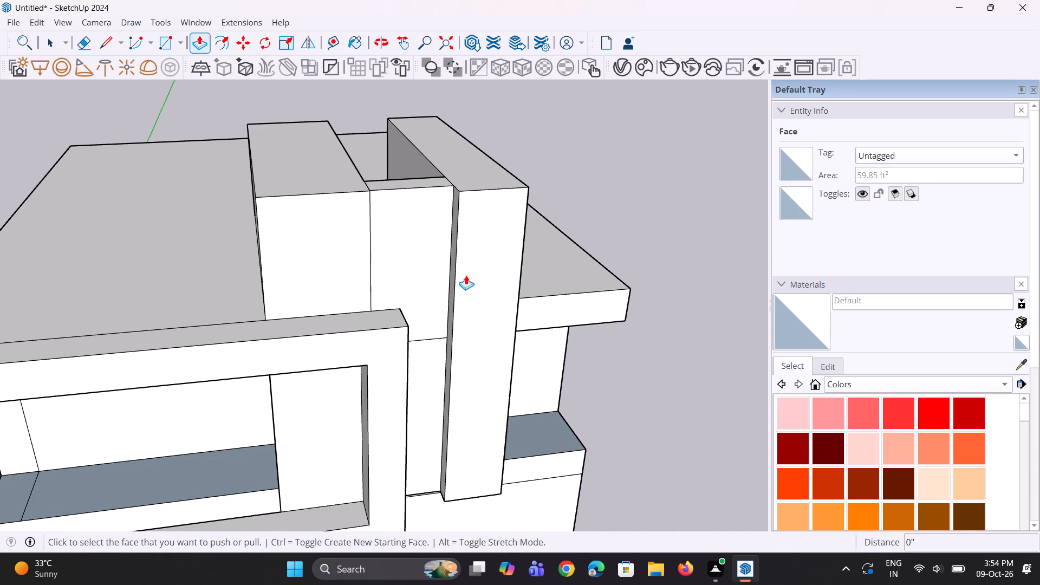
Push the narrower tall bay's front face back 10 13/16" flush with the infill's front face.
left_click(470, 282)
left_click(441, 239)
middle_click_drag(477, 269, 462, 252)
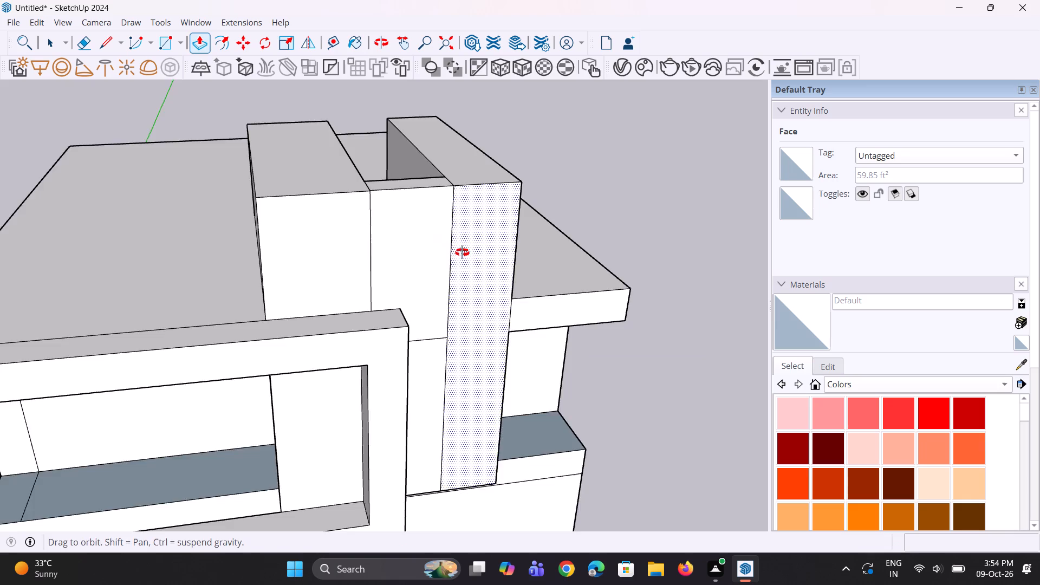
Erase the vertical line dividing the infill's rear face between the two roof blocks.
middle_click_drag(462, 252, 427, 228)
scroll(460, 254, "down", 4)
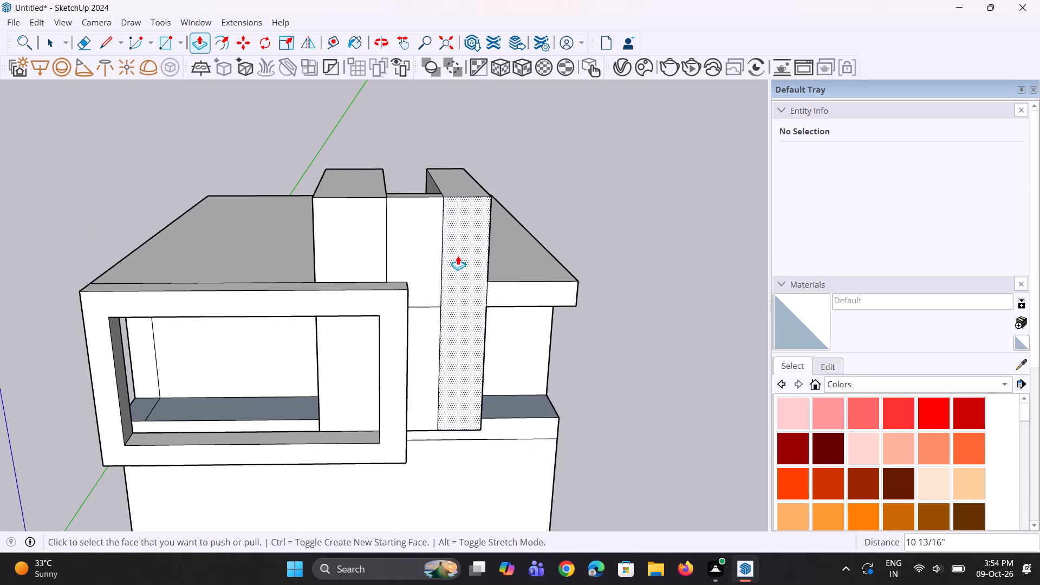
middle_click_drag(406, 228, 844, 314)
middle_click_drag(264, 242, 759, 242)
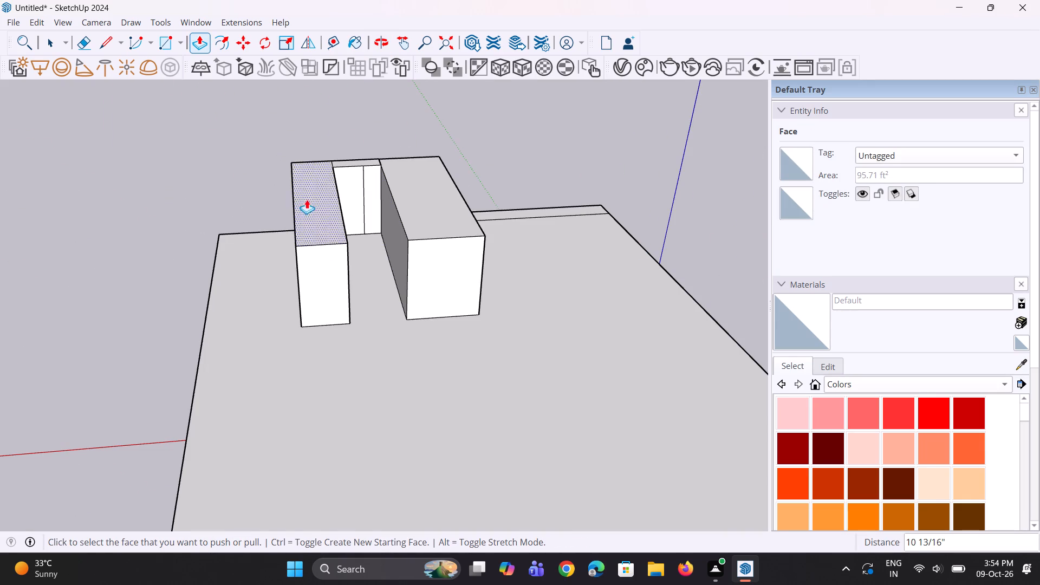
scroll(372, 198, "up", 7)
key("e")
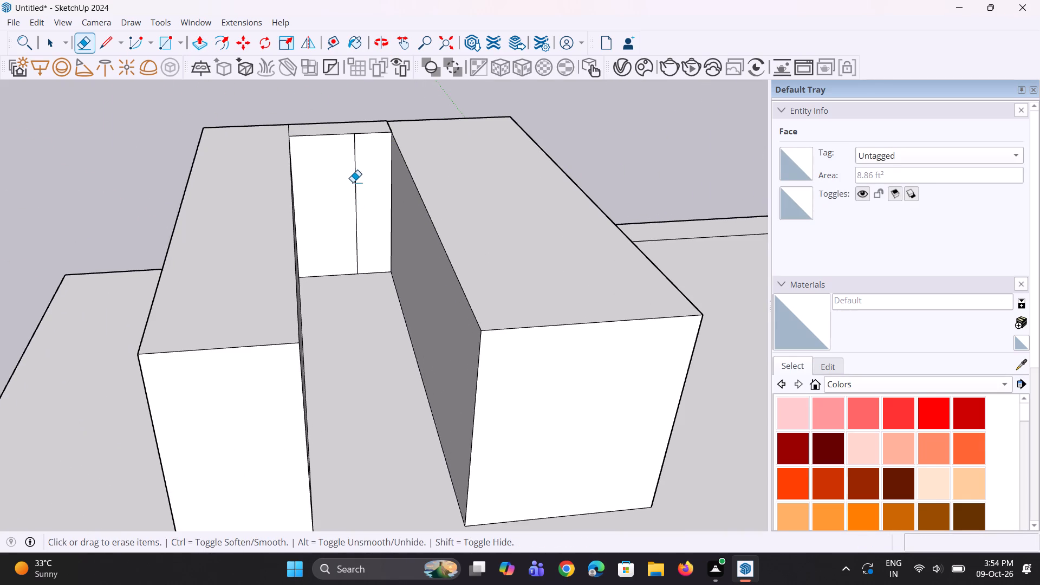
left_click(355, 181)
Push/Pull the infill's rear face 14' 2 5/16" back, flush with the rear faces of the roof blocks.
key("p")
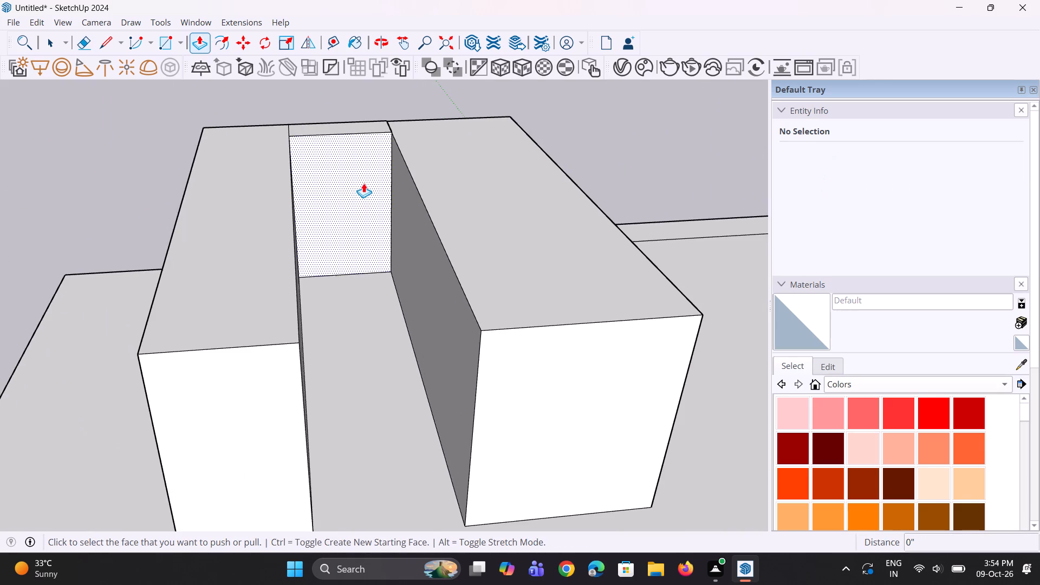
left_click(363, 183)
left_click(508, 414)
Erase the two vertical seam lines on the rear face of the joined rooftop block.
middle_click_drag(499, 415, 419, 367)
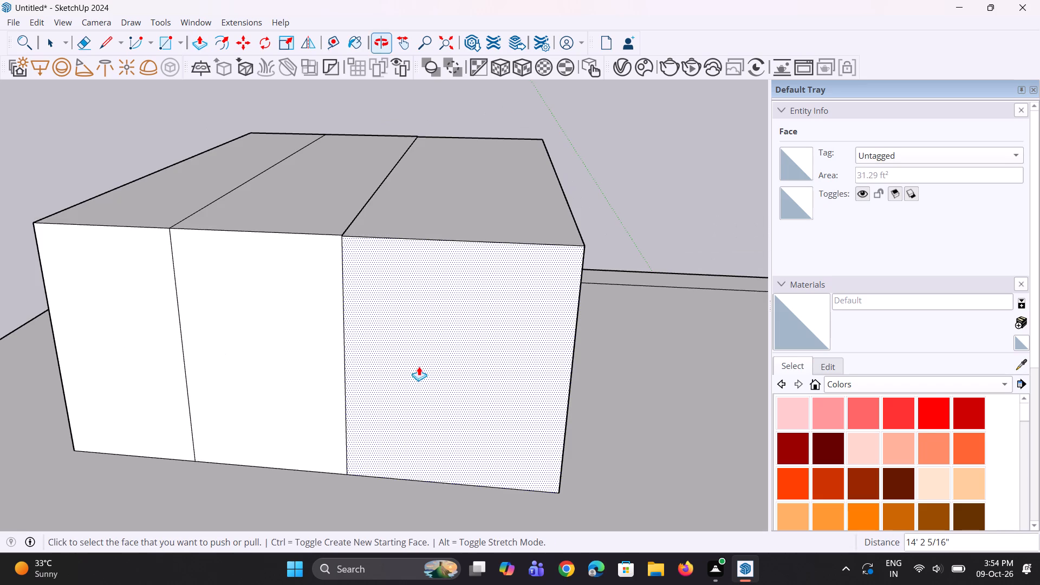
key("e")
left_click_drag(173, 336, 385, 378)
Examine the joined rooftop block from the front and its junction with the front frame and roof slab edge.
scroll(391, 375, "down", 9)
middle_click_drag(530, 367, 167, 359)
middle_click_drag(310, 347, 2, 361)
scroll(2, 361, "up", 1)
middle_click_drag(324, 344, 281, 342)
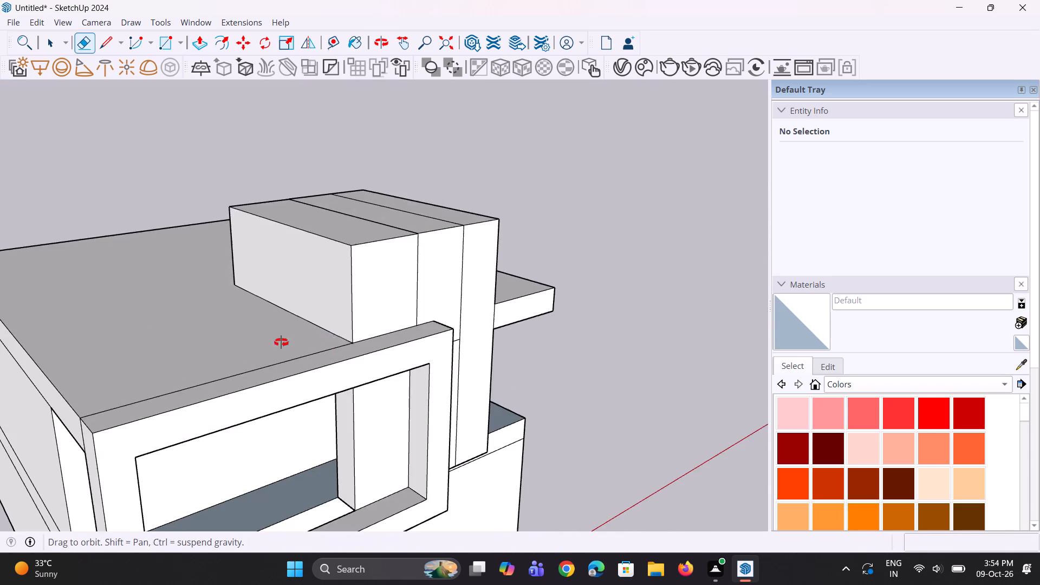
middle_click_drag(281, 342, 114, 304)
middle_click_drag(409, 380, 383, 334)
scroll(383, 337, "up", 3)
middle_click_drag(398, 397, 395, 412)
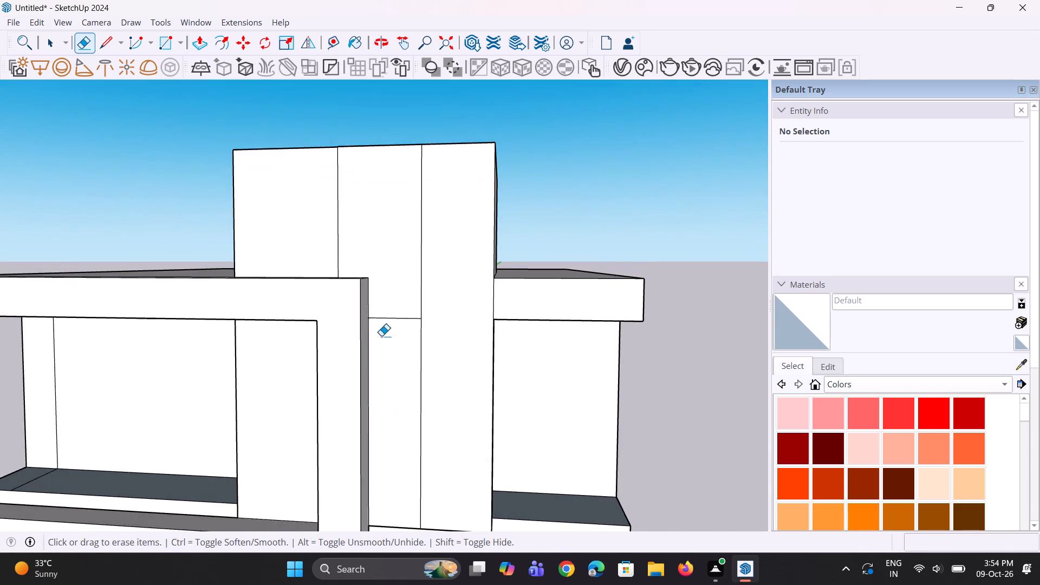
scroll(386, 332, "down", 4)
middle_click_drag(481, 349, 411, 385)
scroll(412, 385, "up", 4)
middle_click_drag(418, 380, 446, 373)
scroll(468, 363, "up", 3)
middle_click_drag(463, 360, 481, 364)
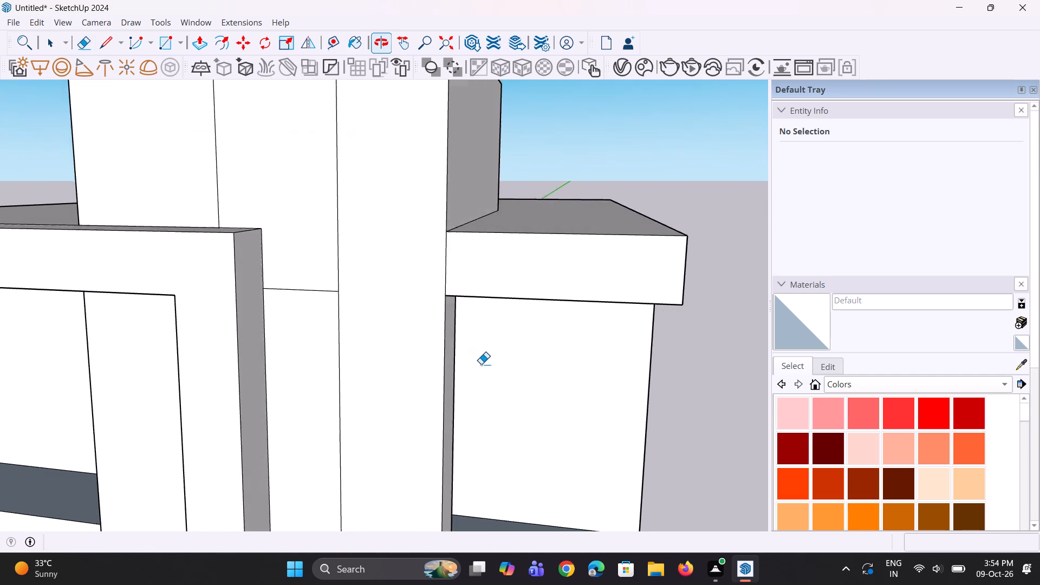
scroll(481, 364, "up", 1)
scroll(481, 364, "down", 9)
middle_click_drag(469, 361, 477, 374)
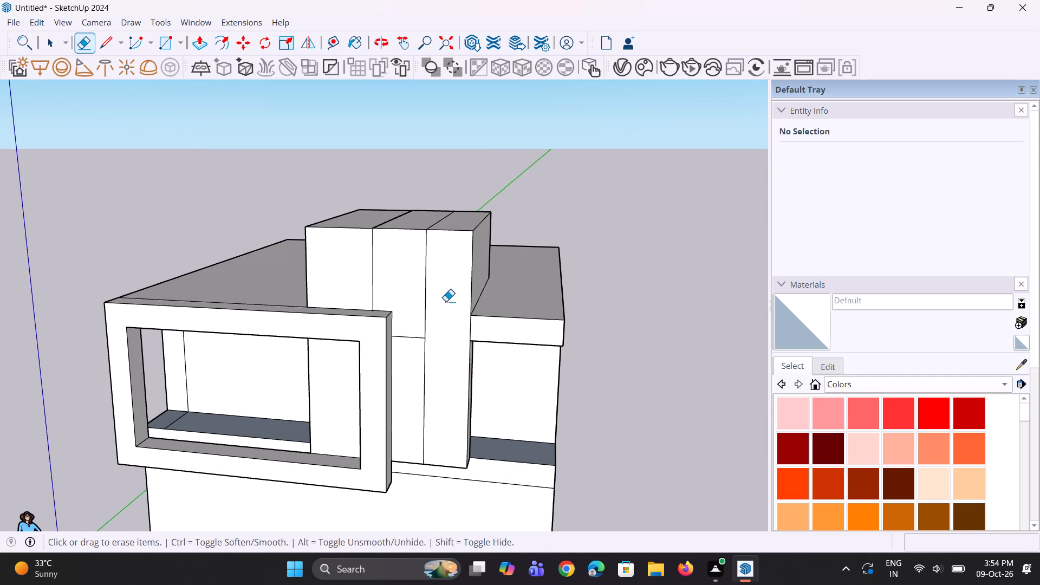
Push/Pull the rooftop block's outer side face beside the narrower bay 6' 6 13/16" out, flush with the roof slab's edge.
scroll(446, 301, "up", 1)
middle_click_drag(476, 311, 413, 311)
key("p")
left_click(465, 277)
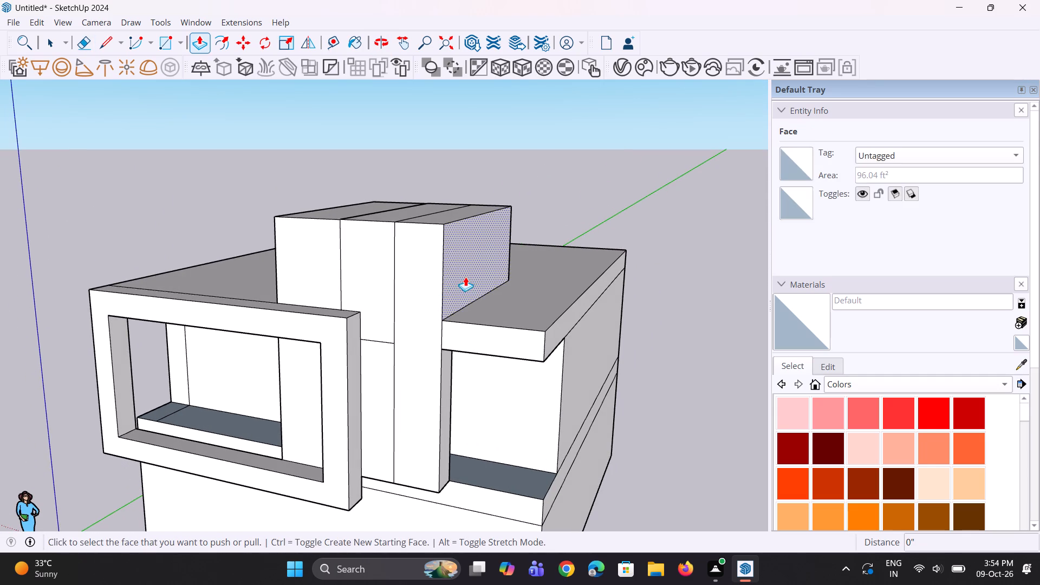
left_click(542, 354)
middle_click_drag(496, 362, 539, 354)
middle_click_drag(411, 322, 430, 322)
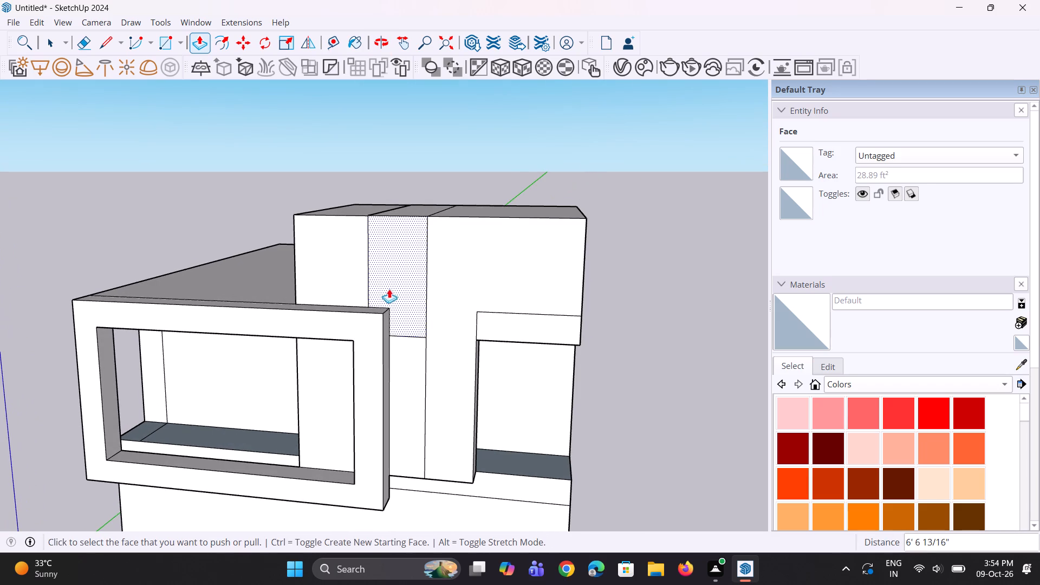
Push/Pull the rooftop block's three top faces up 3 7/8" as new starting faces, keeping them level.
scroll(378, 272, "up", 2)
middle_click_drag(388, 276, 407, 268)
middle_click_drag(392, 204, 387, 323)
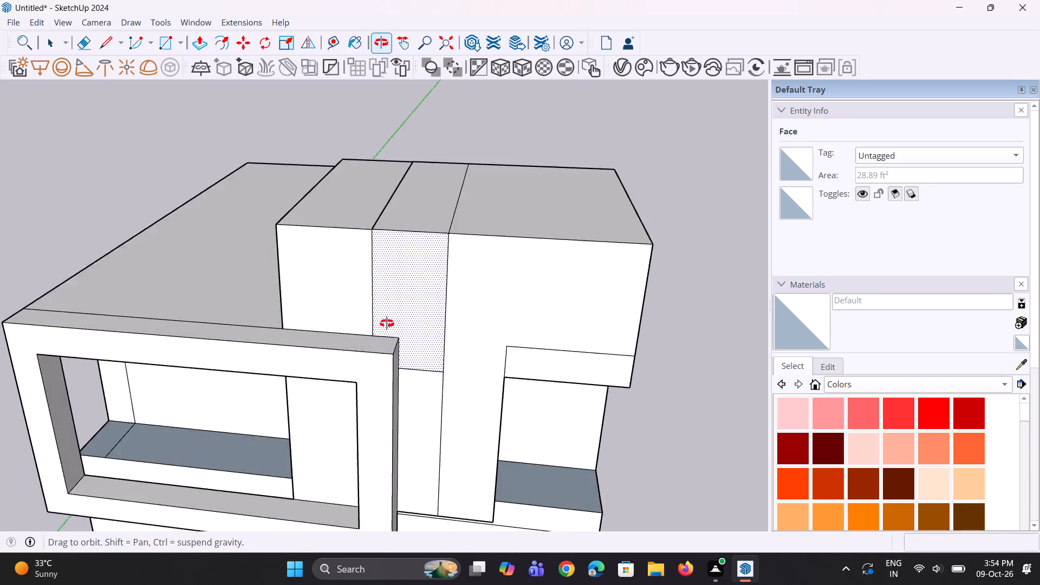
middle_click_drag(387, 323, 386, 396)
key("e")
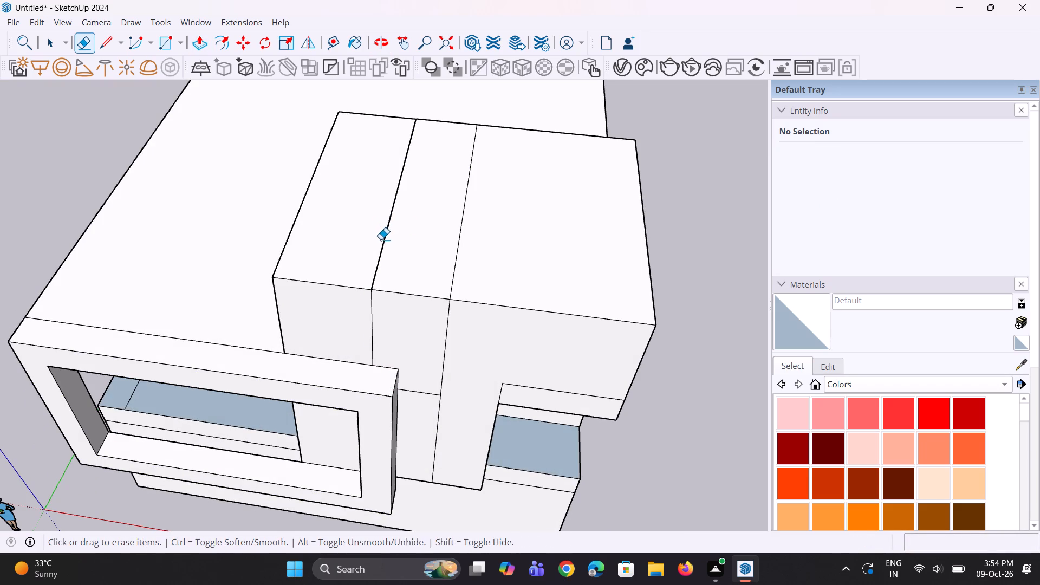
key("p")
left_click(367, 238)
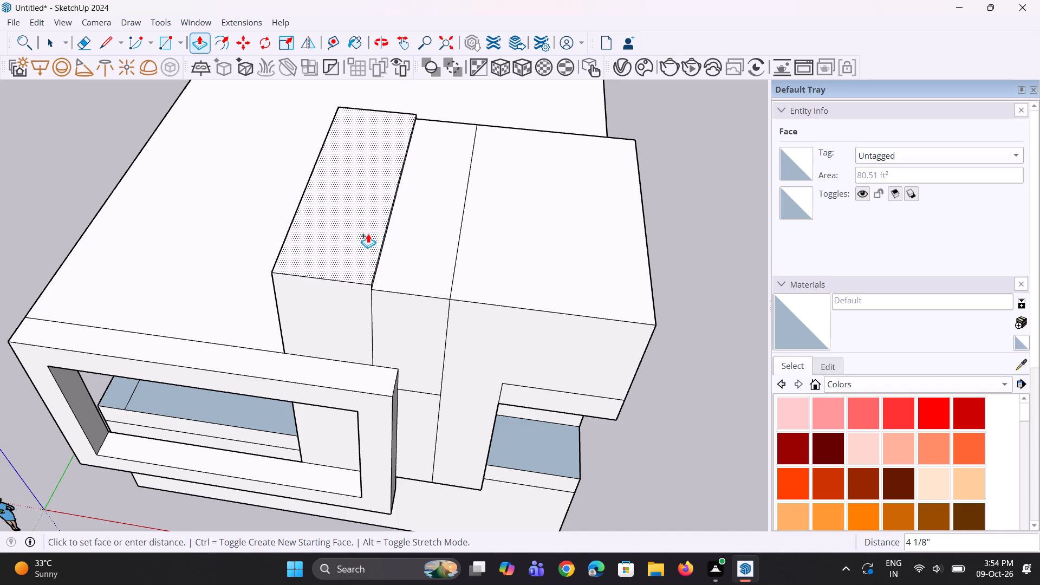
left_click(368, 233)
left_click(404, 261)
left_click(361, 250)
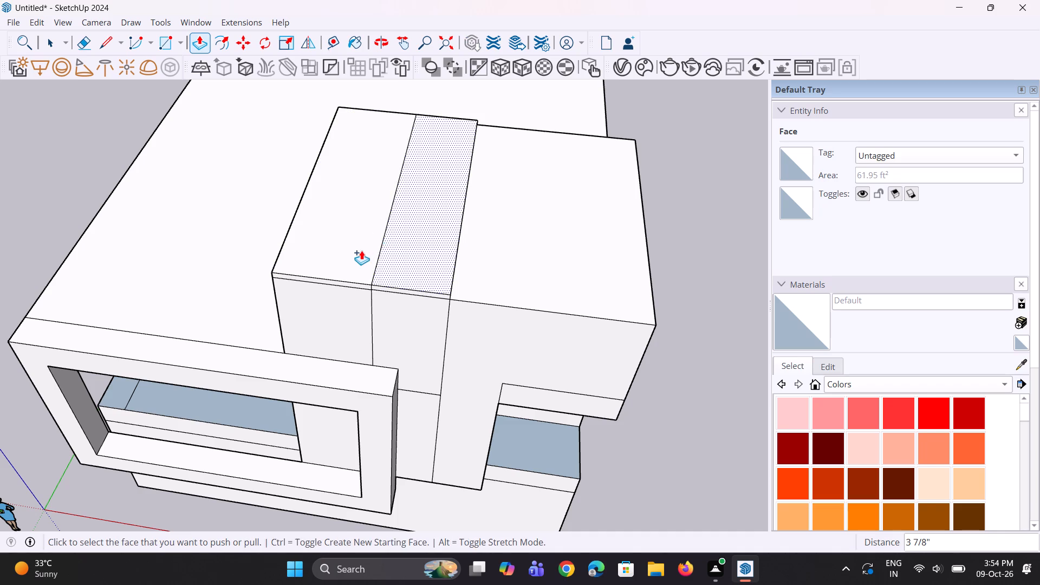
left_click(489, 289)
left_click(448, 277)
middle_click_drag(424, 296, 433, 276)
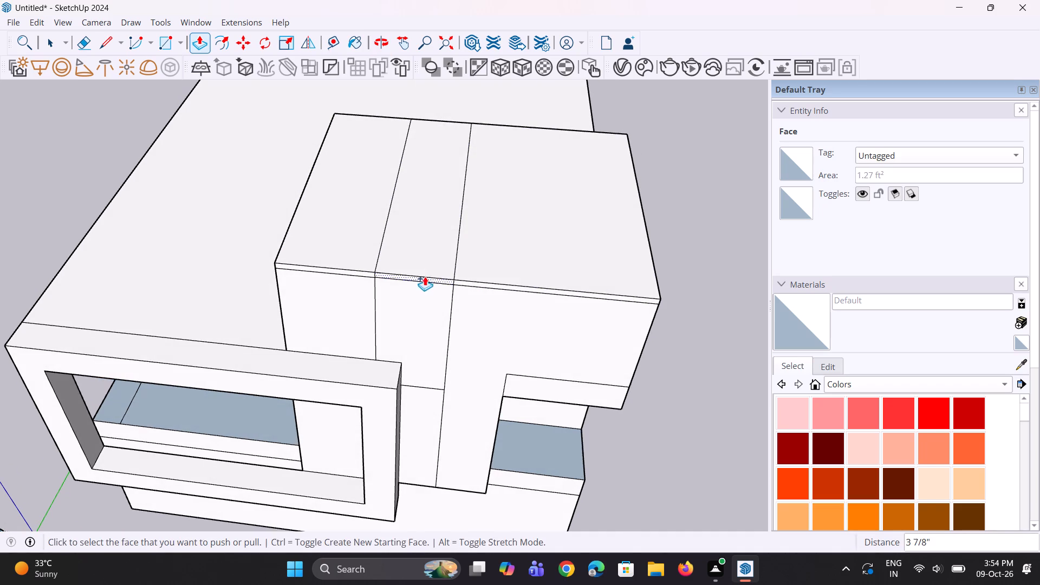
Erase the two seam lines across the rooftop block's top face.
key("e")
left_click_drag(380, 209, 489, 231)
Erase the three horizontal seam segments just below the top edge of the rooftop block's front face.
middle_click_drag(379, 305, 431, 235)
scroll(384, 243, "up", 3)
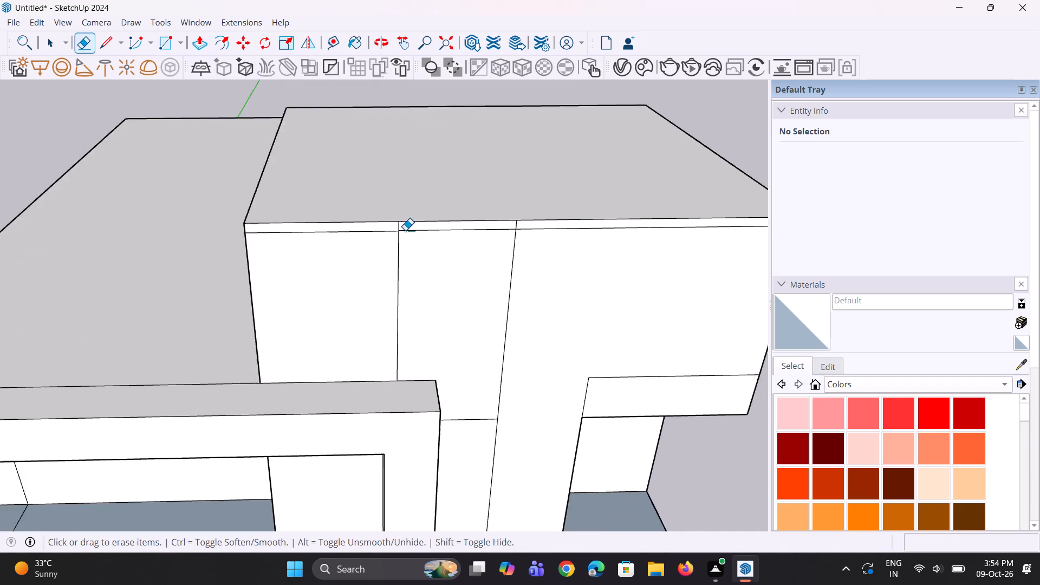
scroll(405, 230, "up", 4)
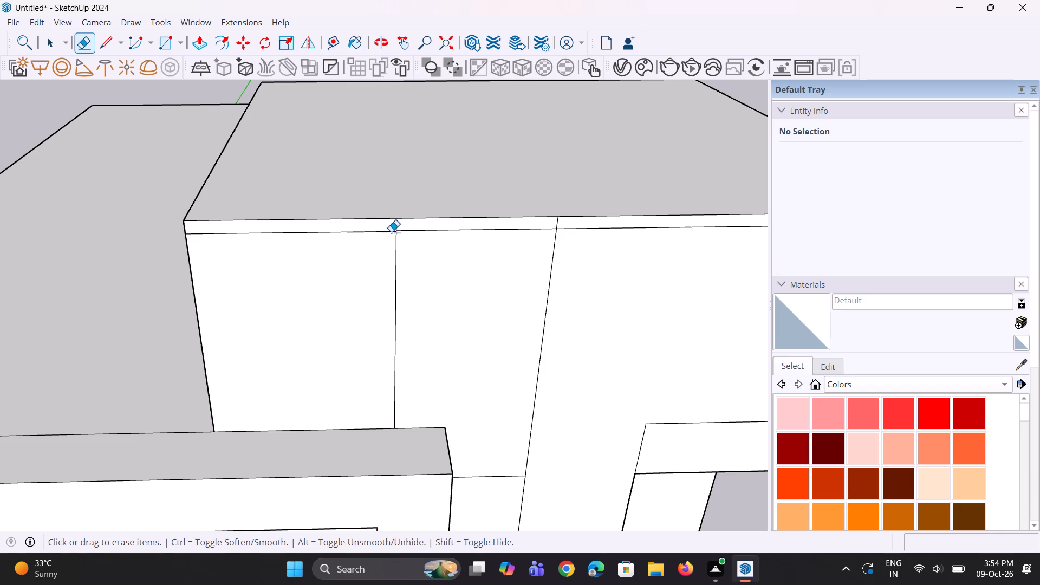
left_click(391, 232)
left_click(419, 233)
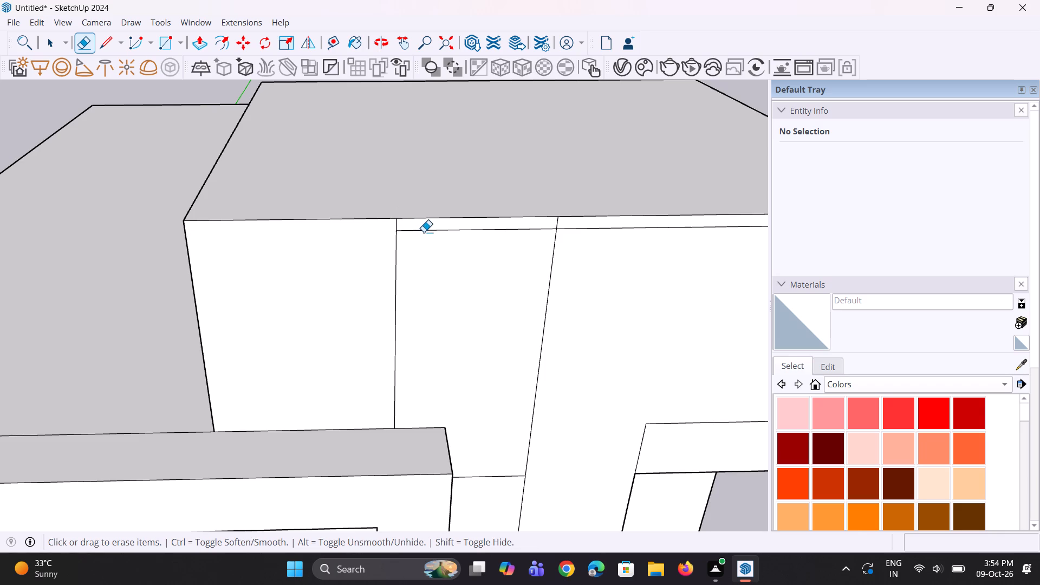
left_click(426, 232)
scroll(363, 272, "down", 2)
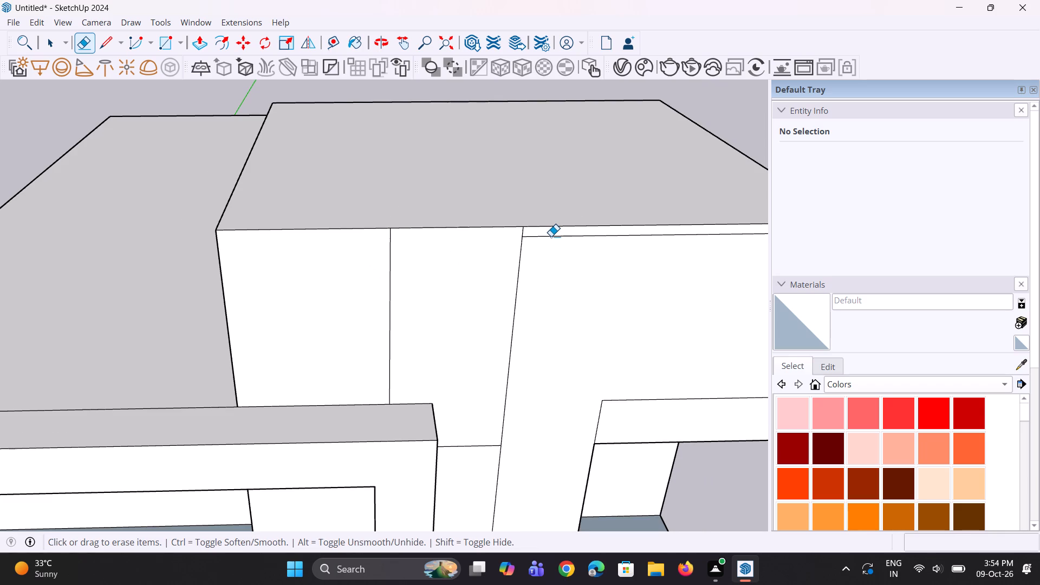
left_click(551, 236)
Erase the two short vertical seam lines in the thin top band on the rooftop block's rear face.
scroll(356, 297, "down", 9)
middle_click_drag(587, 289, 237, 252)
scroll(237, 252, "up", 1)
middle_click_drag(453, 276, 298, 276)
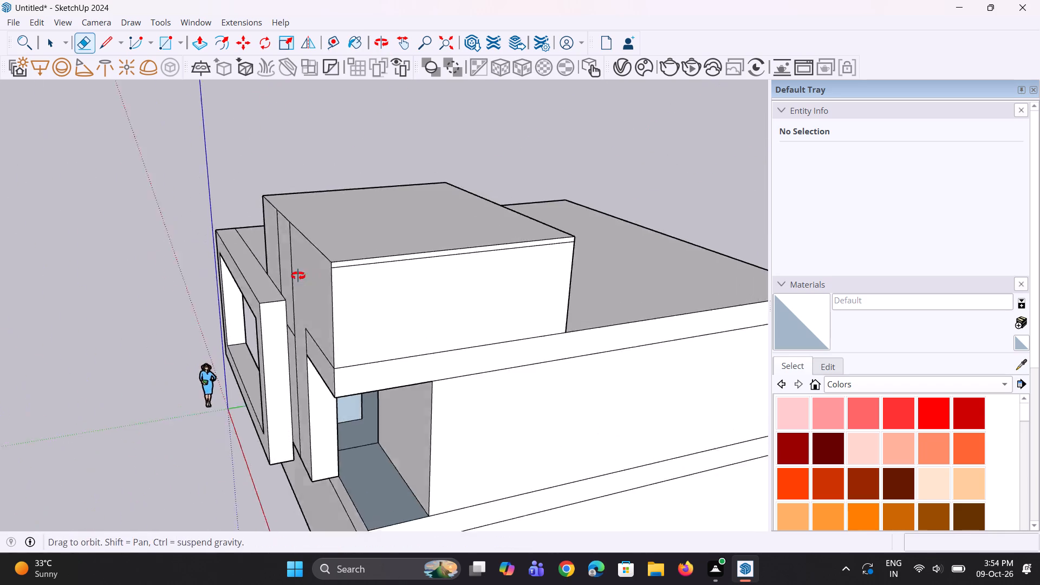
middle_click_drag(298, 276, 242, 276)
middle_click_drag(400, 296, 311, 281)
scroll(433, 213, "up", 12)
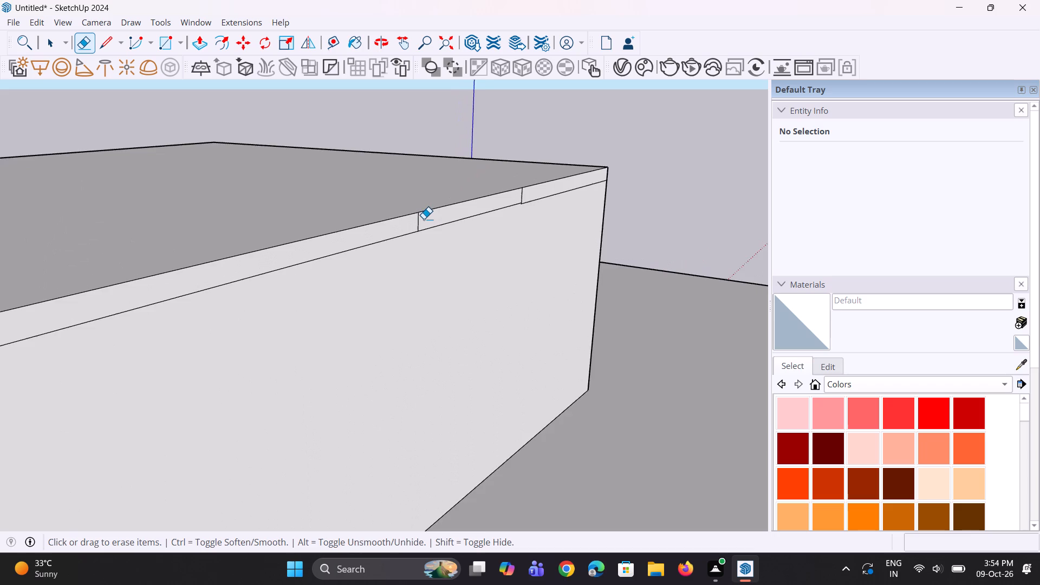
scroll(424, 219, "up", 4)
left_click(414, 221)
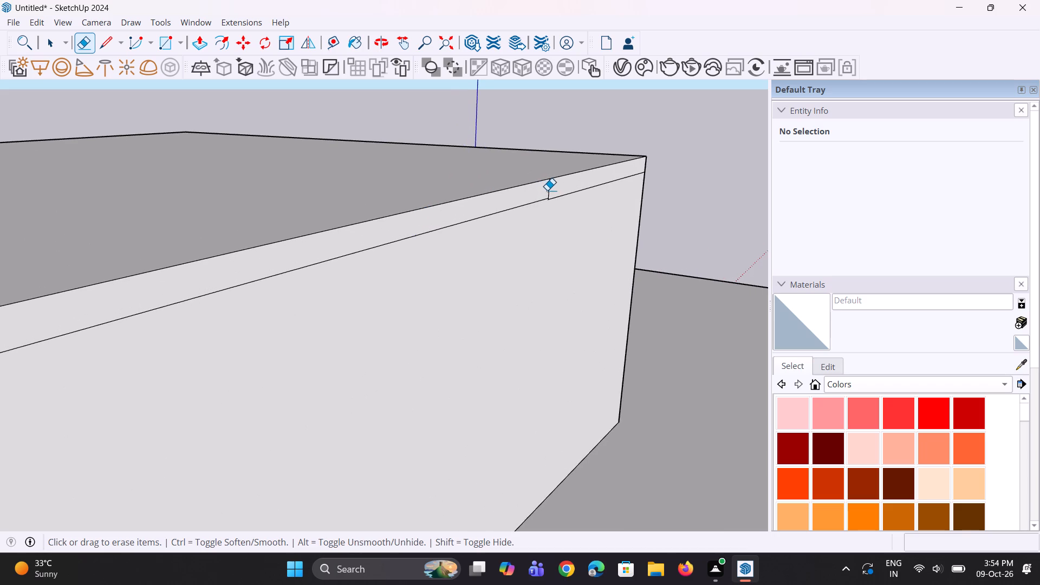
left_click(547, 190)
scroll(495, 230, "down", 13)
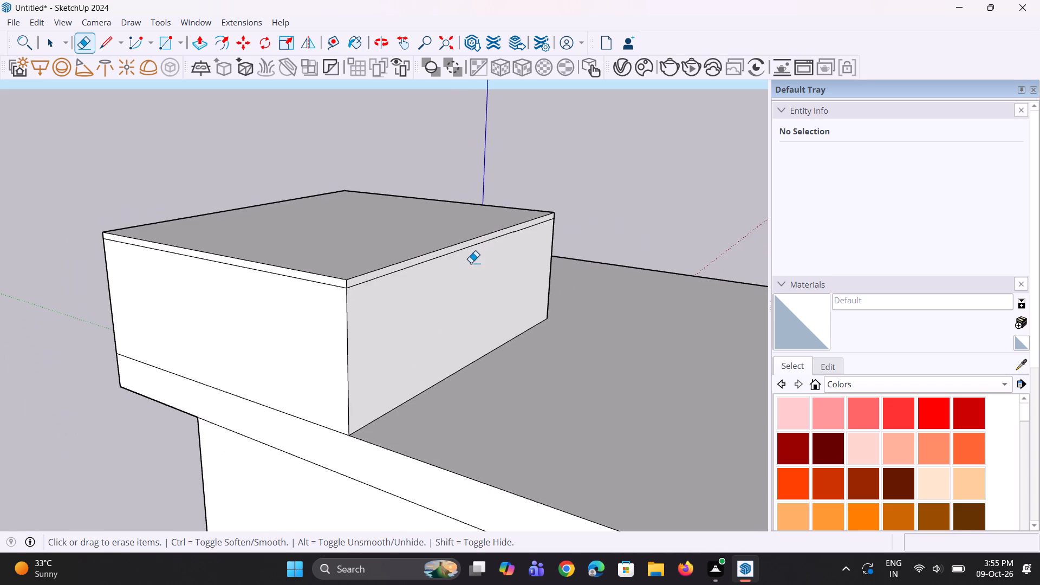
Push/Pull the rooftop block's top face up 7".
scroll(405, 273, "up", 3)
middle_click_drag(251, 302, 847, 327)
scroll(562, 318, "up", 3)
middle_click_drag(529, 320, 574, 303)
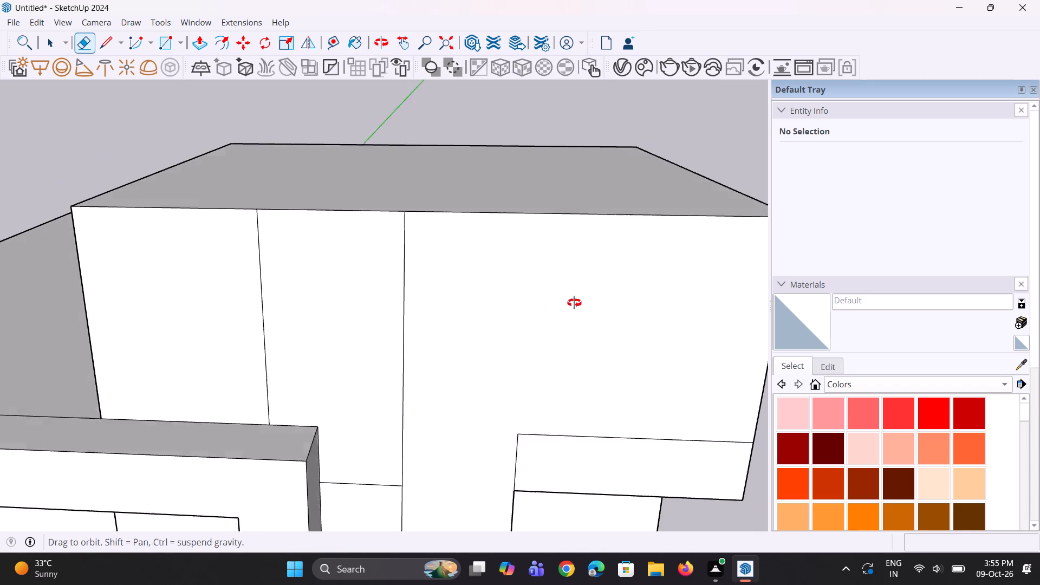
middle_click_drag(574, 303, 589, 352)
scroll(514, 318, "down", 5)
key("p")
left_click(538, 246)
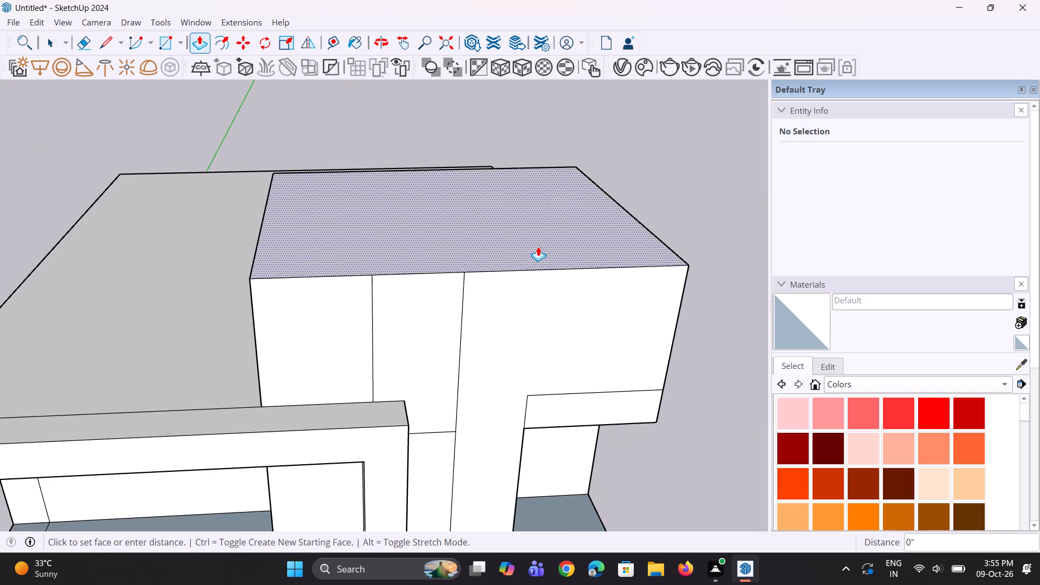
left_click(538, 234)
Copy the three front top edges of the rooftop block a short distance straight down, marking a thin band across its front face.
middle_click_drag(445, 399, 443, 314)
scroll(439, 323, "down", 5)
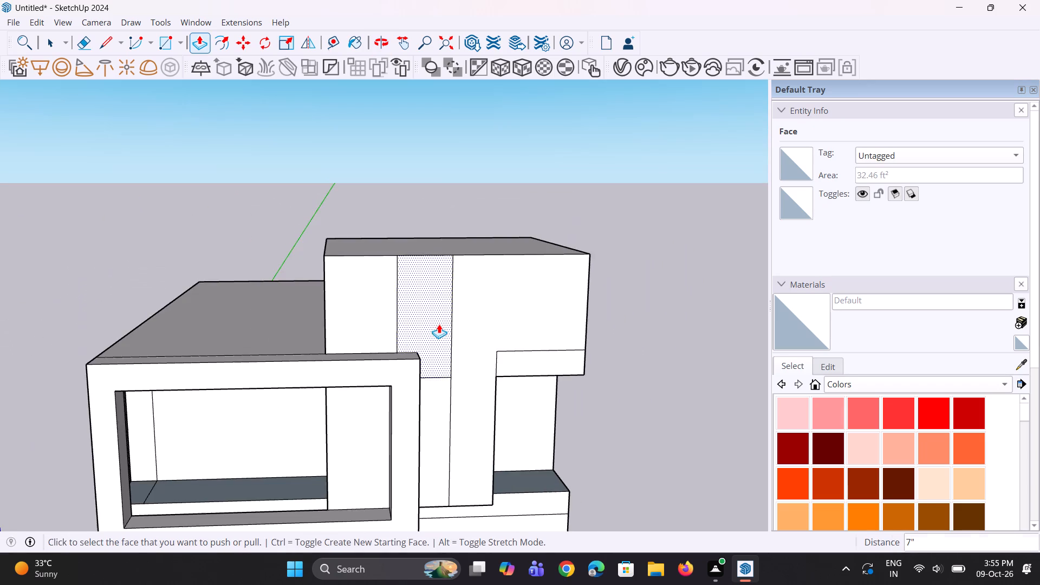
middle_click_drag(439, 324, 431, 309)
scroll(375, 302, "up", 2)
middle_click(384, 311)
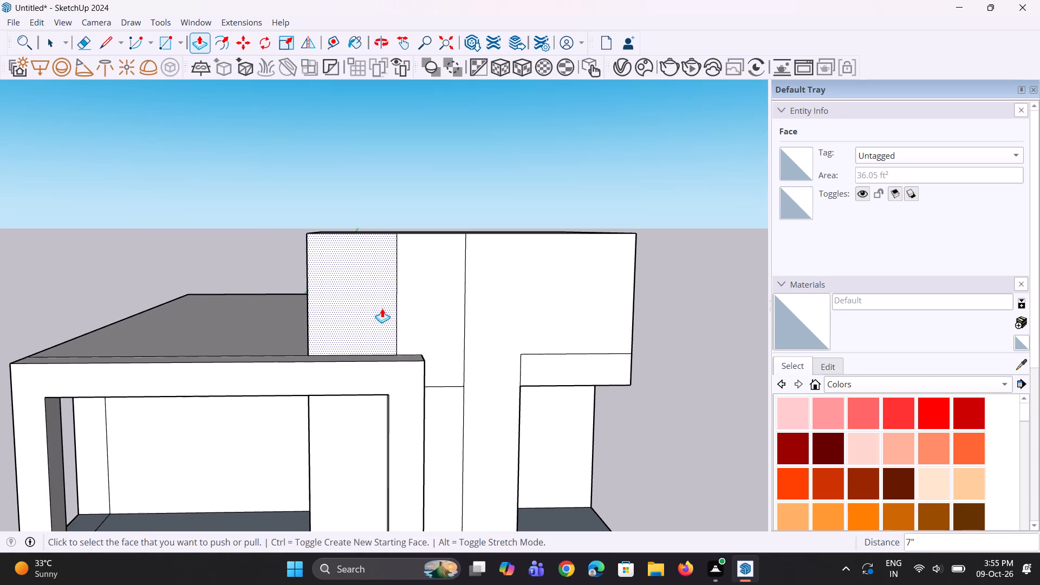
key("space")
key("space")
scroll(325, 201, "up", 1)
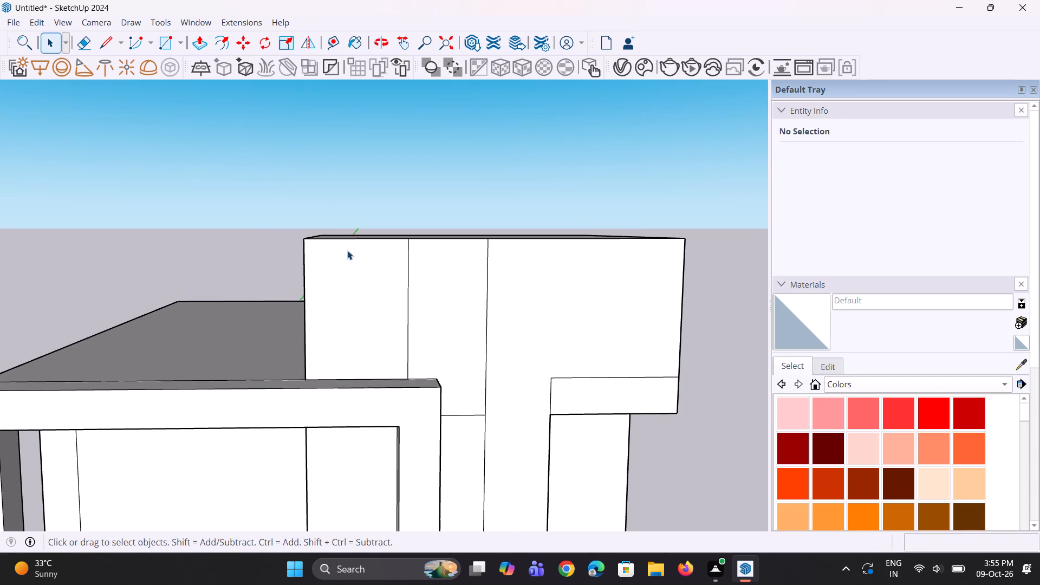
middle_click_drag(398, 253, 399, 281)
scroll(375, 252, "up", 1)
left_click(375, 252)
scroll(447, 261, "up", 2)
left_click(453, 249, "ctrl")
left_click(541, 249, "ctrl")
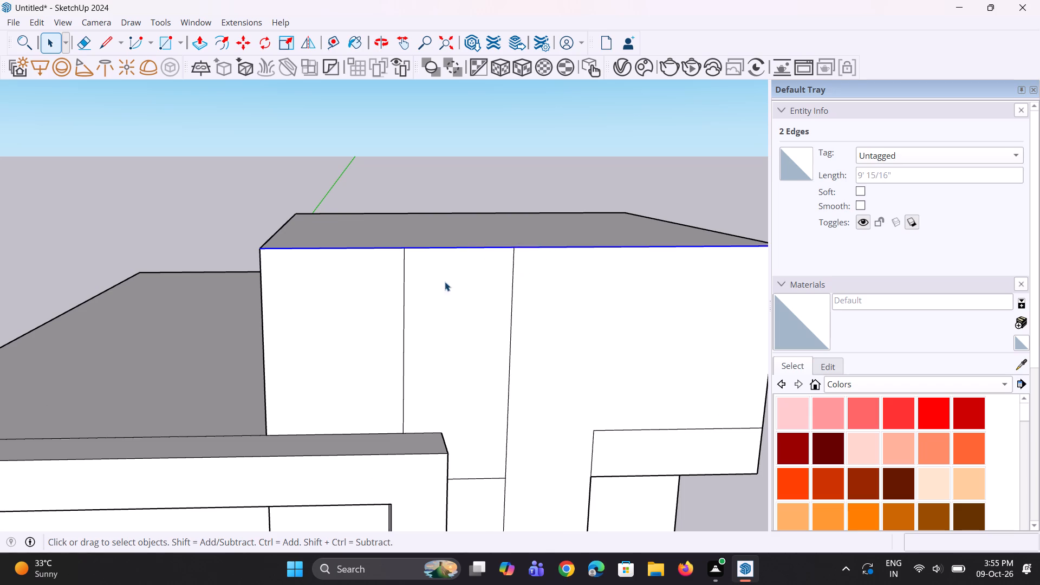
scroll(283, 258, "down", 4)
key("m")
scroll(216, 250, "up", 3)
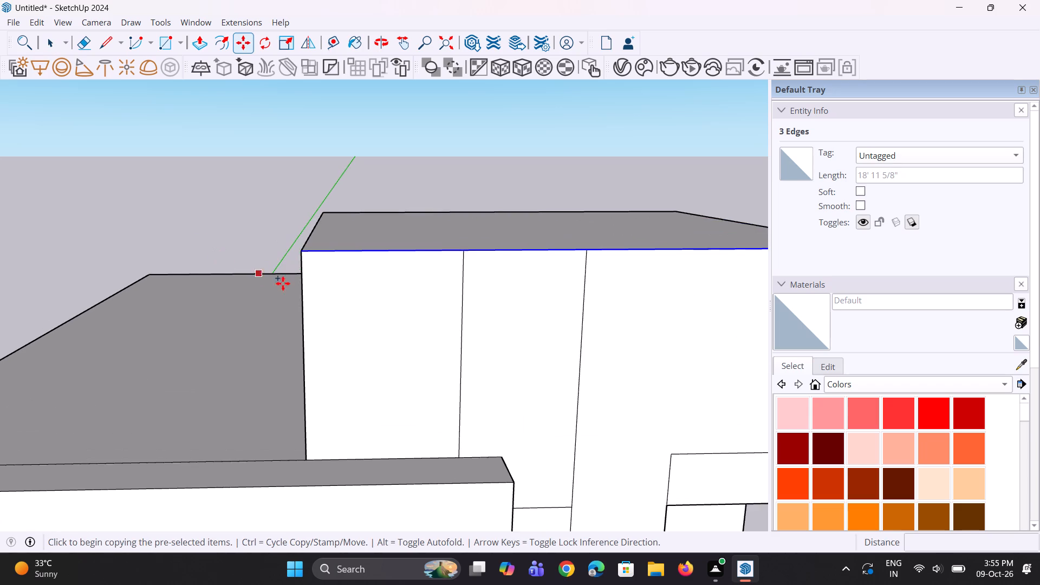
middle_click_drag(334, 303, 340, 284)
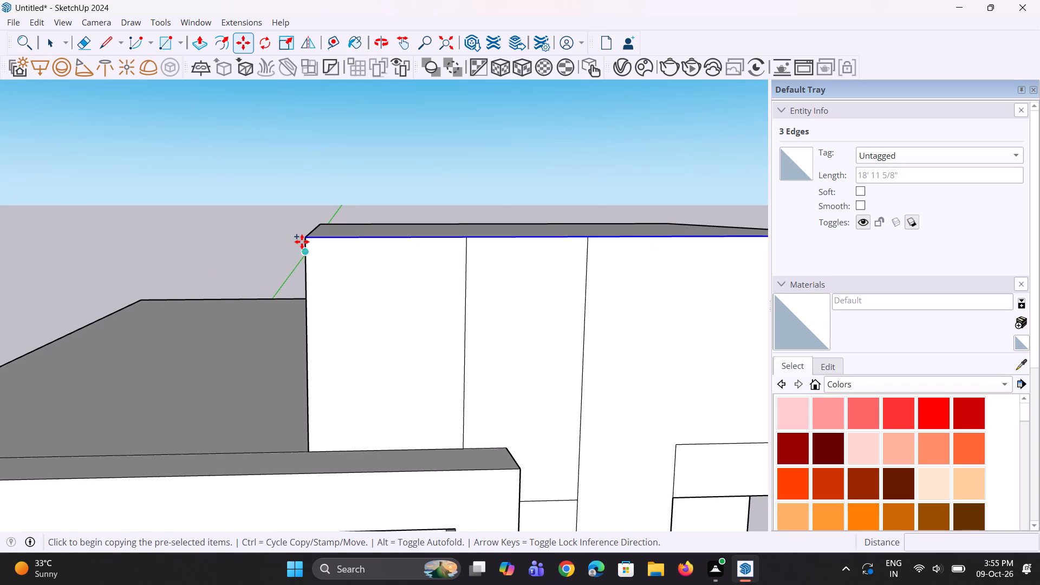
left_click(302, 242)
left_click(305, 268)
scroll(270, 292, "down", 5)
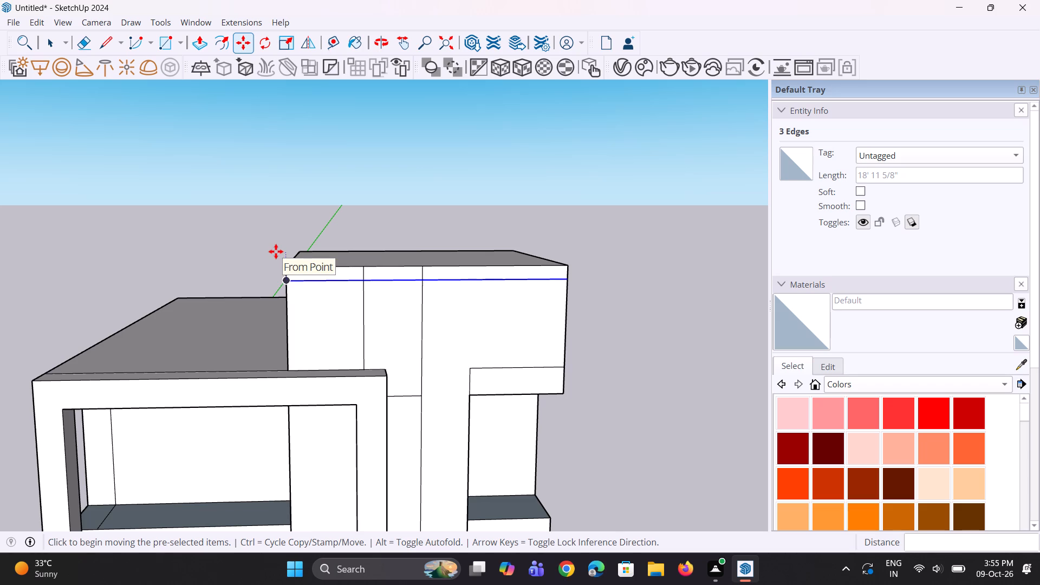
scroll(359, 356, "down", 2)
key("space")
key("space")
Erase the two short vertical seam lines within the new band along the rooftop block's front.
middle_click_drag(653, 279, 563, 276)
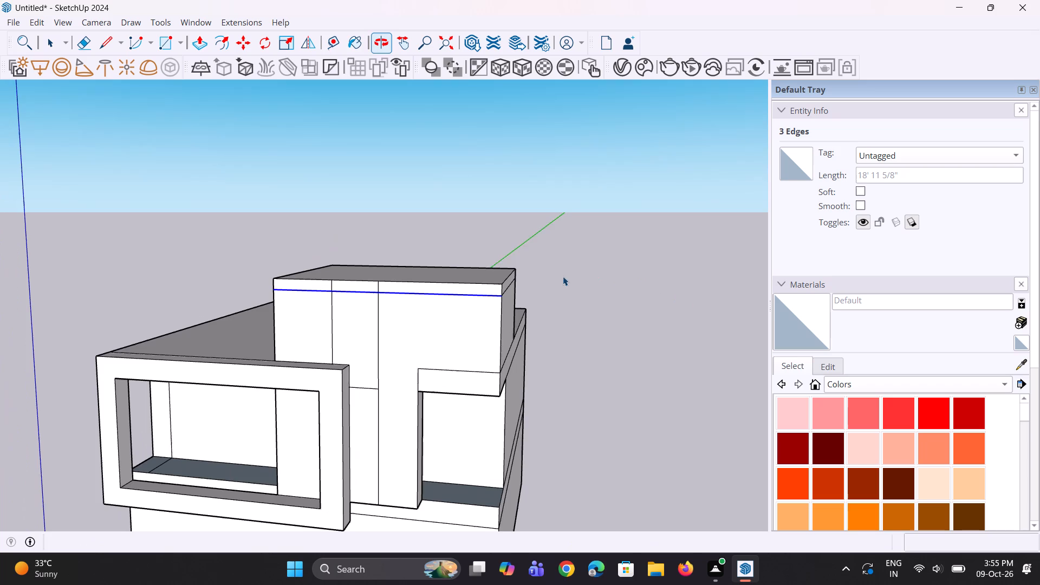
scroll(614, 342, "down", 2)
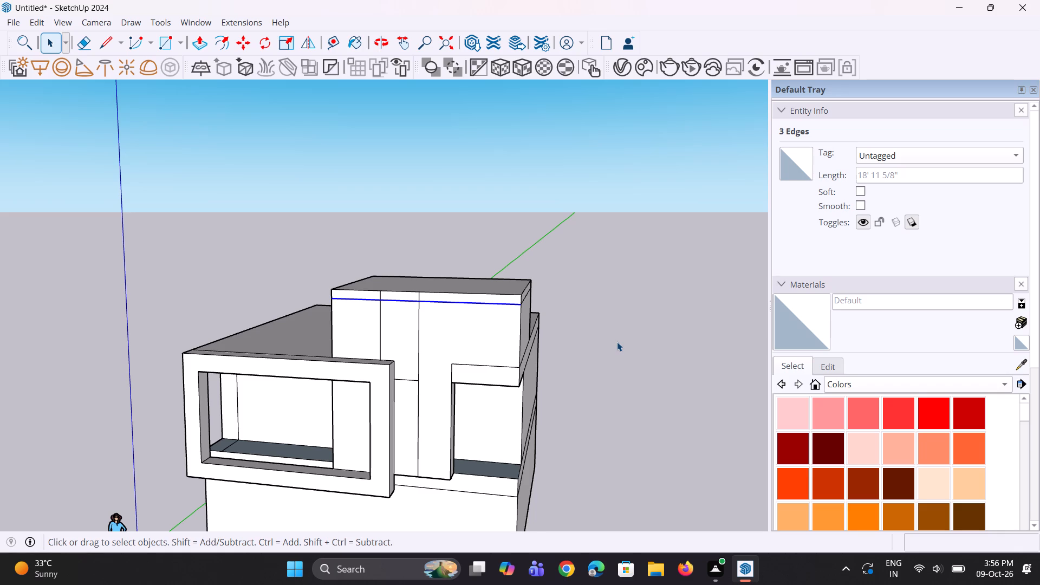
scroll(609, 345, "down", 3)
middle_click_drag(606, 329, 563, 339)
scroll(514, 355, "up", 3)
middle_click_drag(512, 355, 543, 334)
key("space")
scroll(239, 175, "up", 2)
scroll(412, 279, "up", 2)
middle_click_drag(409, 267, 466, 251)
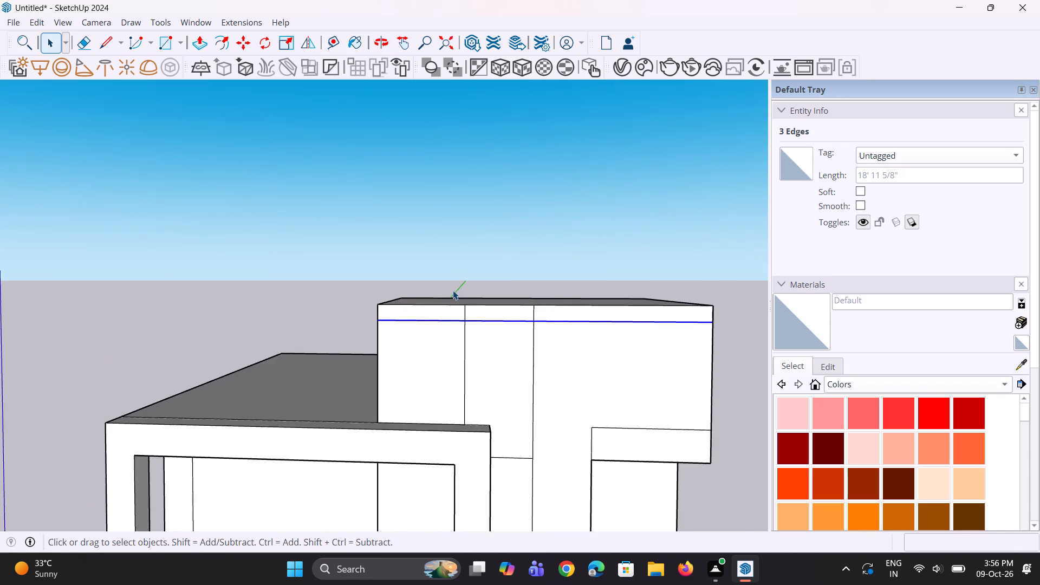
scroll(453, 291, "up", 2)
key("e")
scroll(501, 341, "up", 2)
left_click(463, 315)
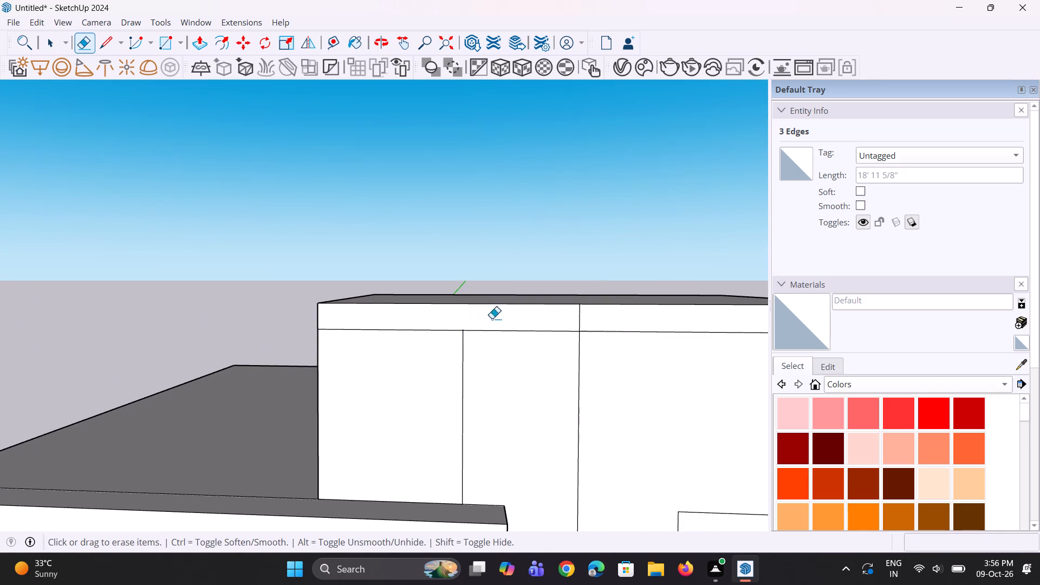
left_click(576, 317)
left_click(582, 322)
scroll(500, 332, "down", 4)
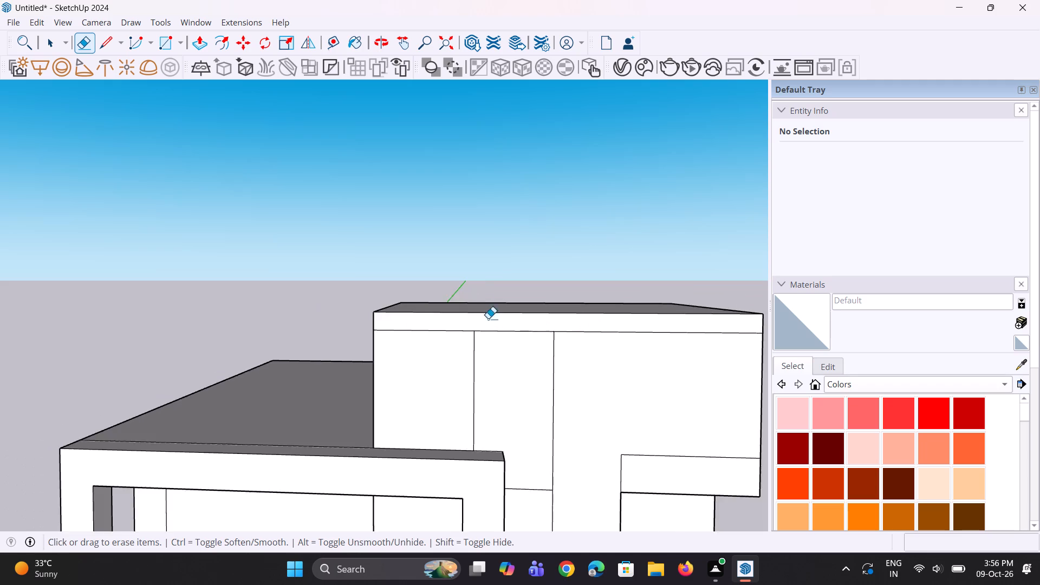
Push/Pull the rooftop block's front band outward 2' 1 13/16" as a new starting face to form a roof overhang.
scroll(488, 318, "down", 5)
middle_click_drag(512, 319, 525, 339)
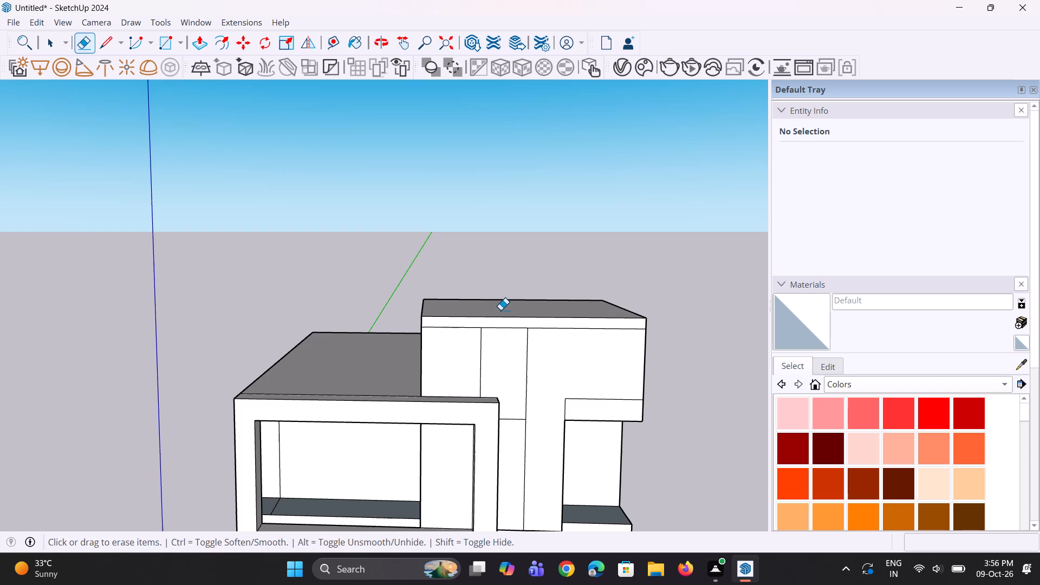
scroll(539, 344, "down", 5)
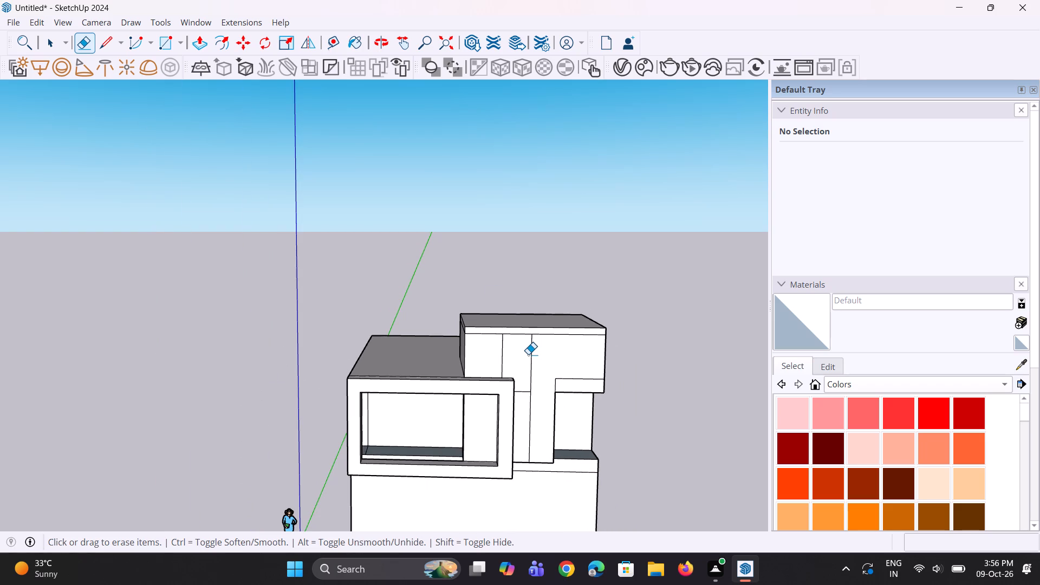
scroll(534, 346, "down", 5)
middle_click_drag(505, 311, 499, 314)
scroll(527, 387, "up", 4)
middle_click_drag(647, 390, 564, 376)
scroll(543, 296, "up", 3)
middle_click_drag(543, 297, 550, 322)
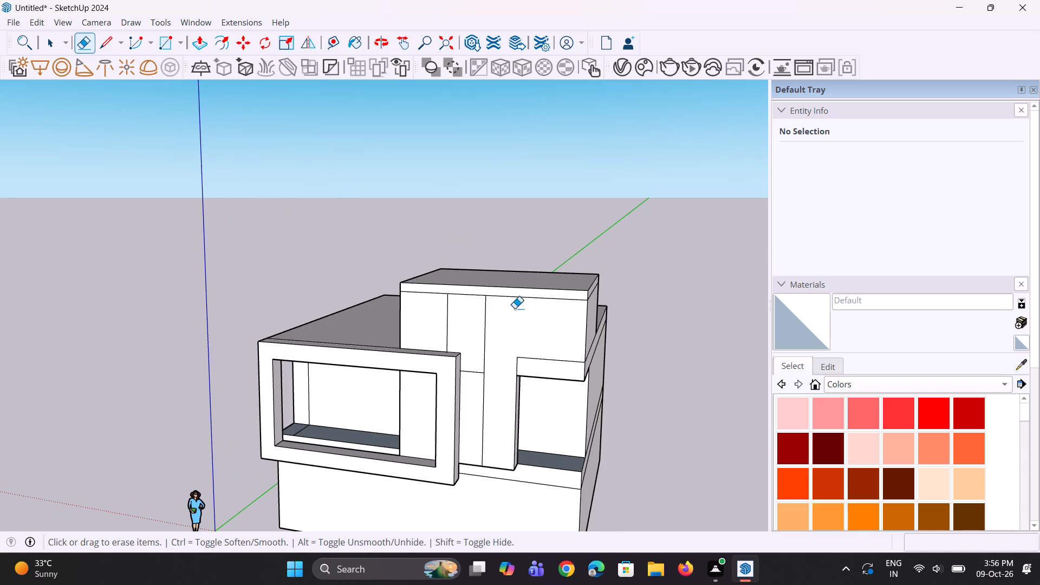
key("p")
scroll(609, 304, "up", 2)
left_click(575, 292)
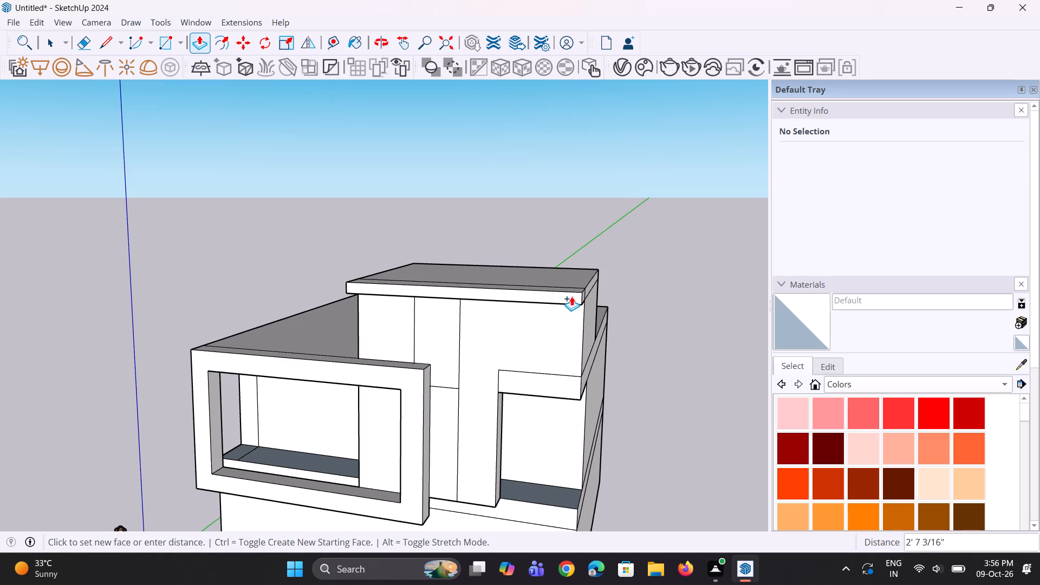
left_click(575, 298)
Push/Pull the roof overhang's front face back in by 6 5/8".
middle_click_drag(573, 291, 444, 299)
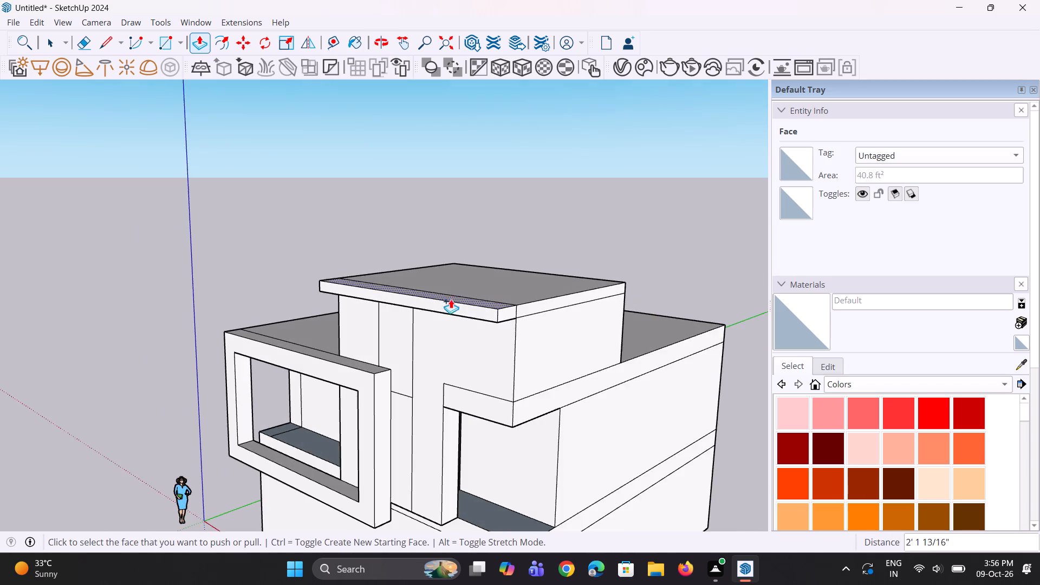
scroll(473, 303, "up", 3)
left_click(493, 314)
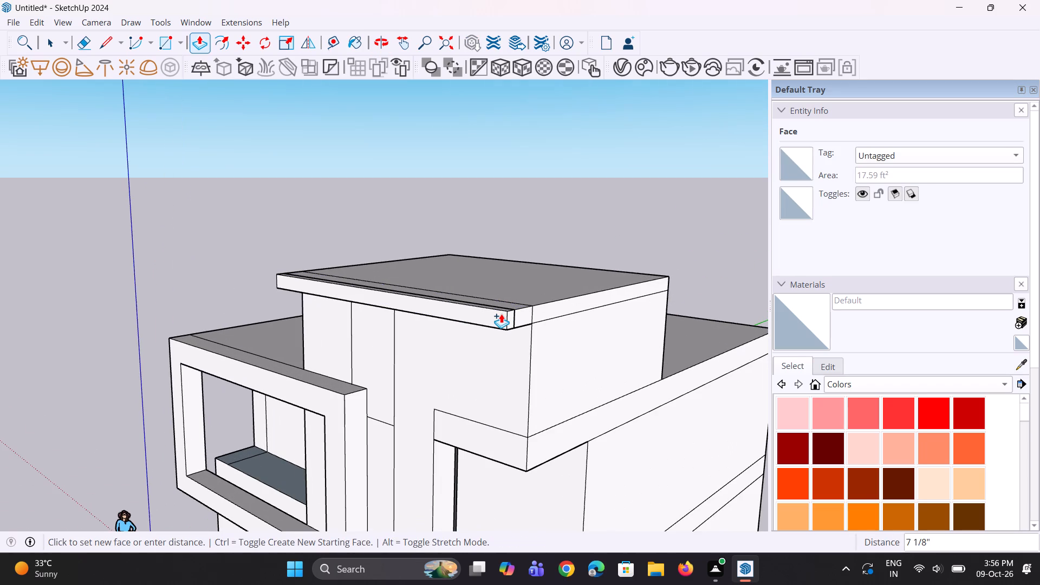
key("Escape")
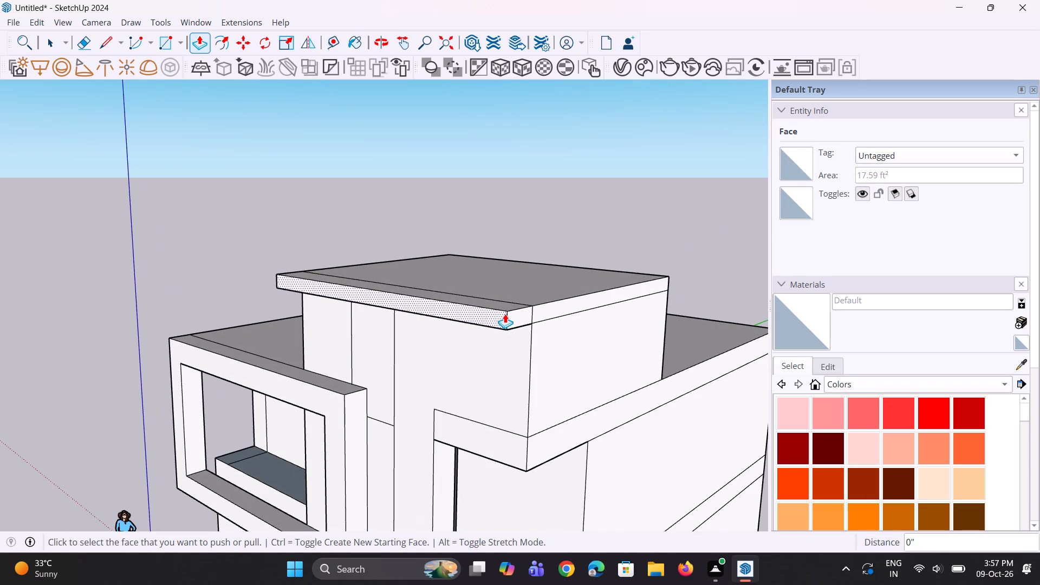
left_click(500, 314)
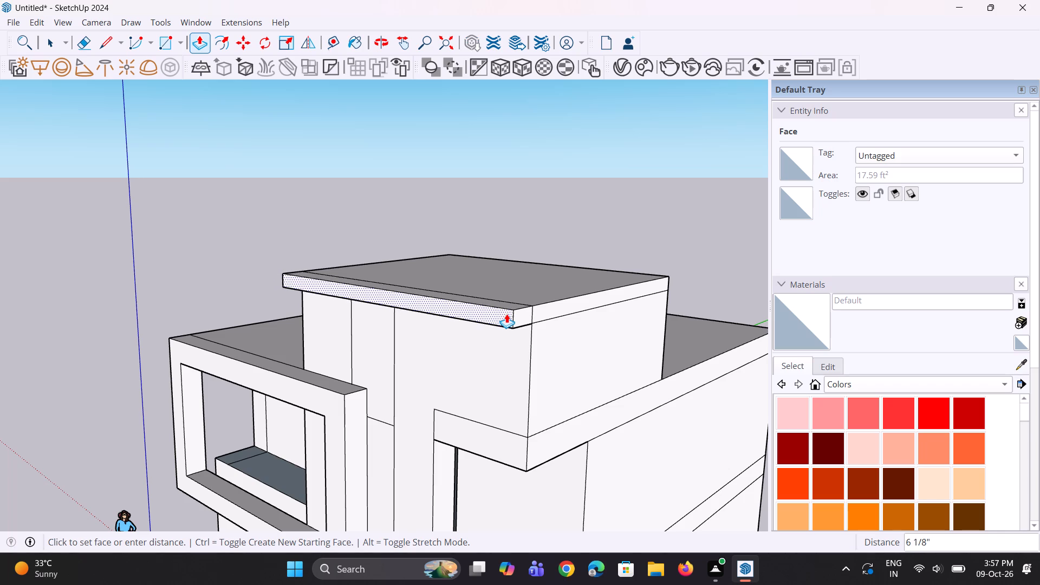
left_click(507, 314)
Erase the two short seam lines across the underside of the roof overhang.
middle_click_drag(514, 334, 594, 324)
scroll(575, 317, "down", 3)
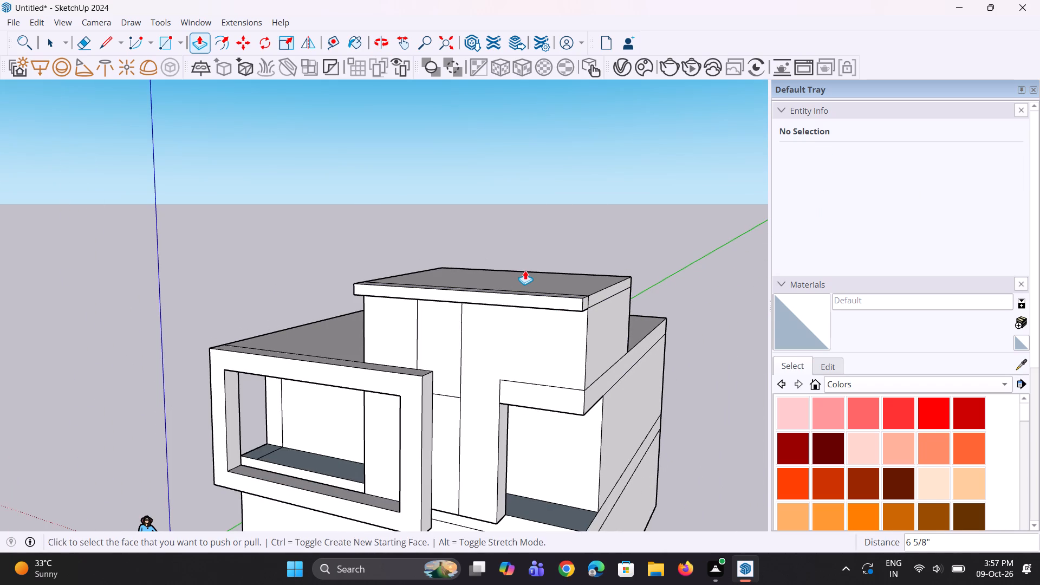
middle_click_drag(548, 344, 569, 322)
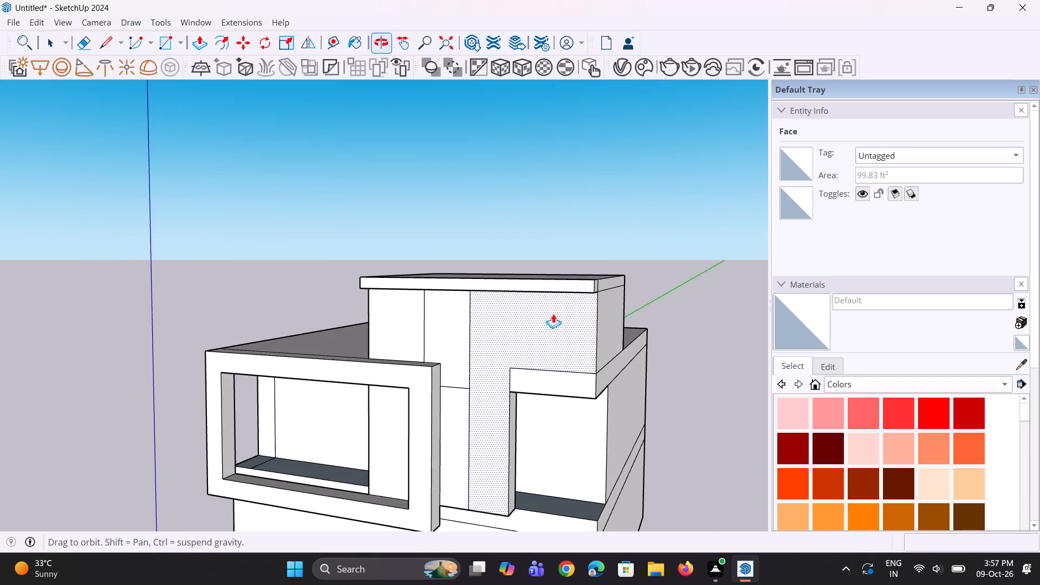
scroll(524, 282, "up", 3)
middle_click_drag(532, 294, 554, 220)
scroll(484, 294, "up", 3)
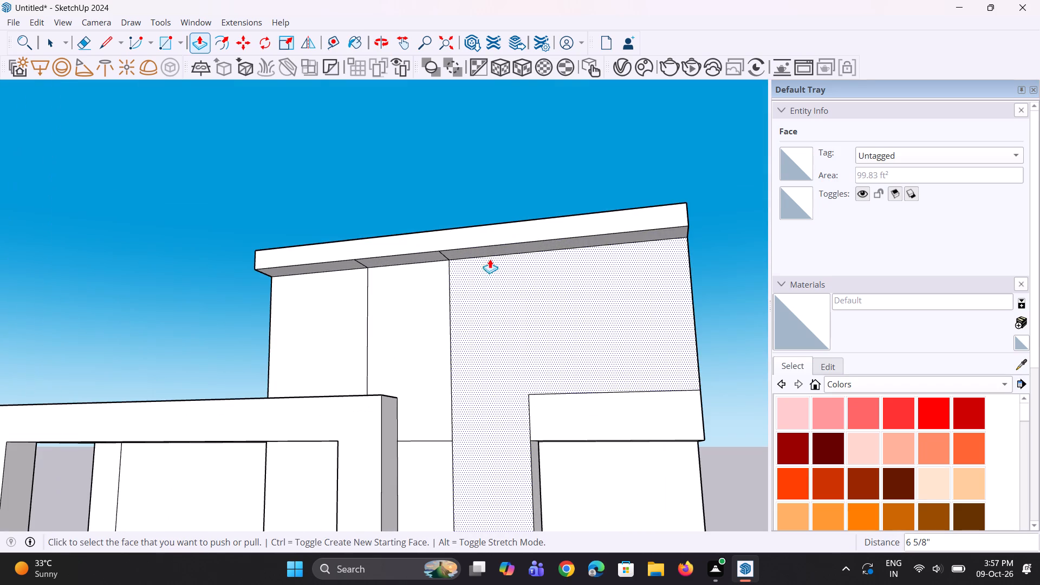
left_click(495, 250)
key("Escape")
middle_click_drag(394, 293, 401, 223)
scroll(370, 255, "up", 6)
key("e")
left_click(359, 237)
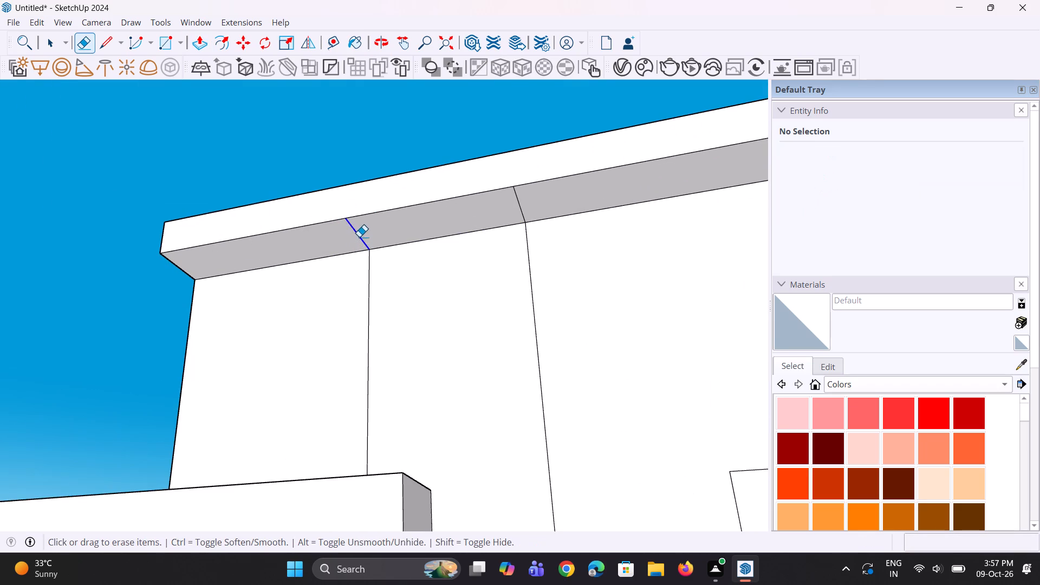
left_click(523, 209)
scroll(435, 288, "down", 5)
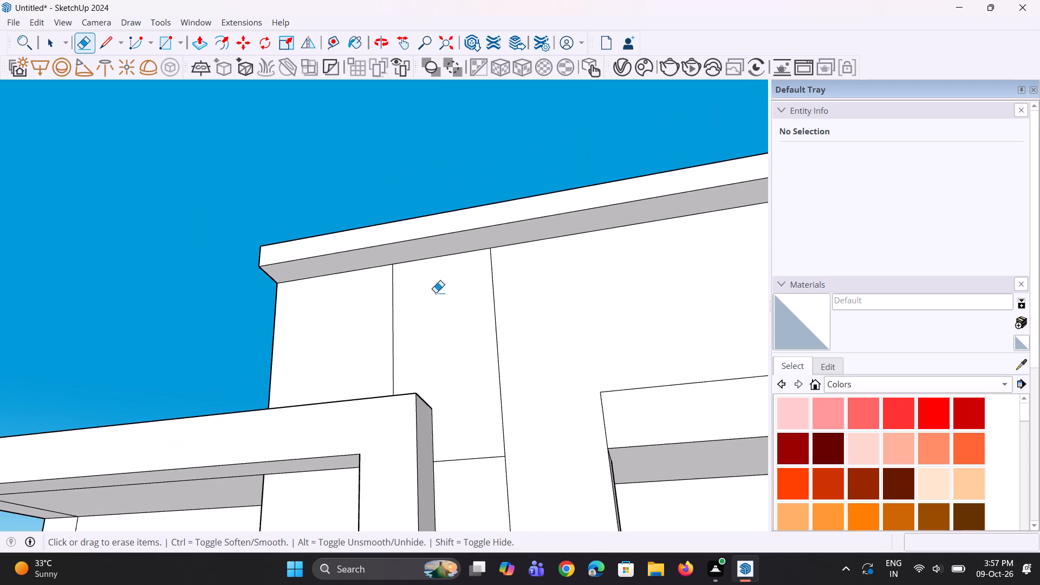
Push/Pull the underside of the rooftop block's front overhang down by 8 5/8".
middle_click_drag(484, 291, 498, 327)
key("p")
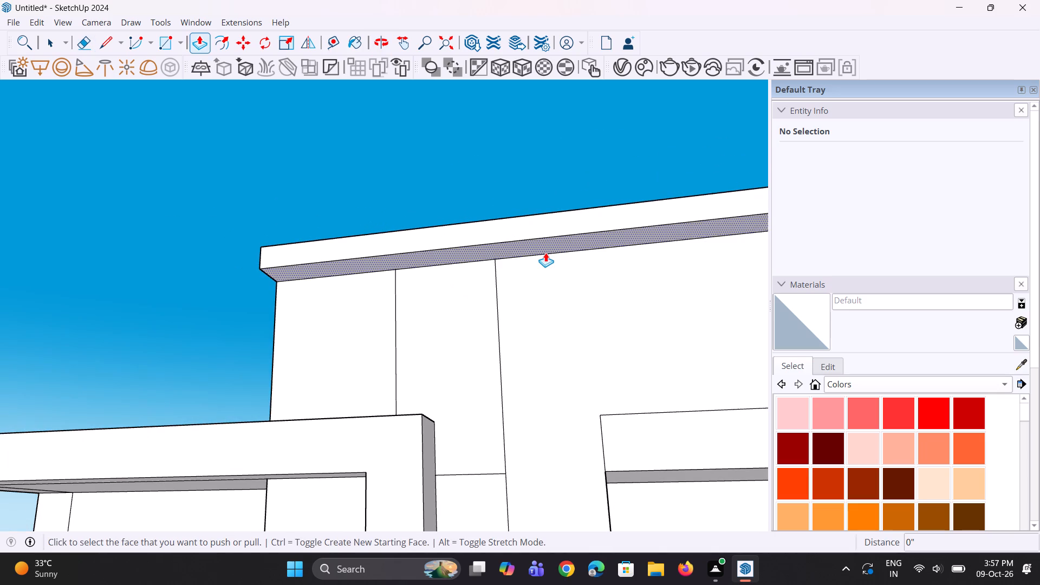
left_click(545, 252)
left_click(543, 271)
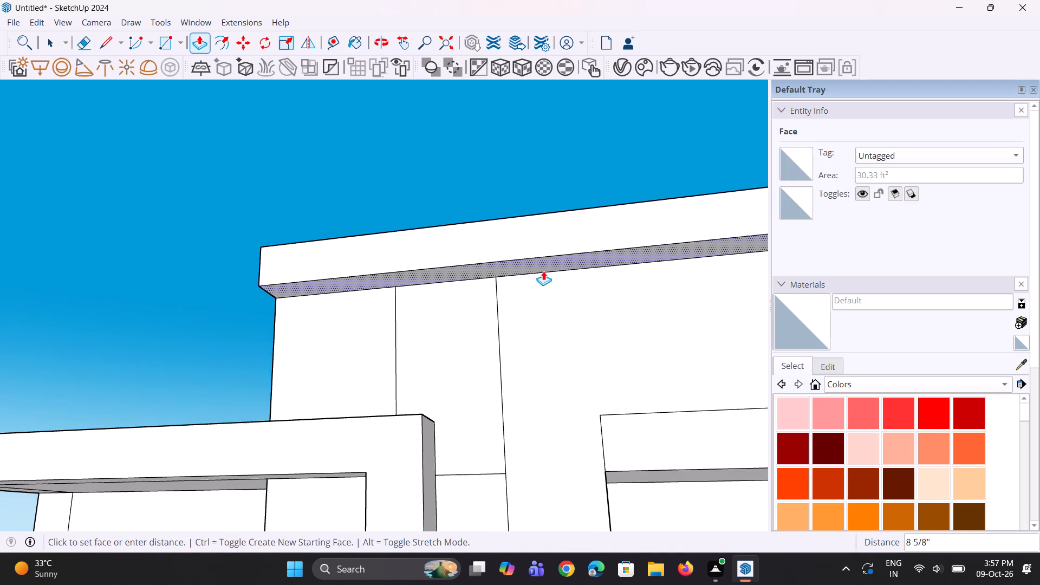
Copy the roof overhang's top front edge 2 7/8" down its front face to mark off a top strip.
scroll(343, 352, "down", 7)
middle_click_drag(460, 299, 470, 387)
scroll(469, 387, "down", 1)
scroll(388, 329, "up", 4)
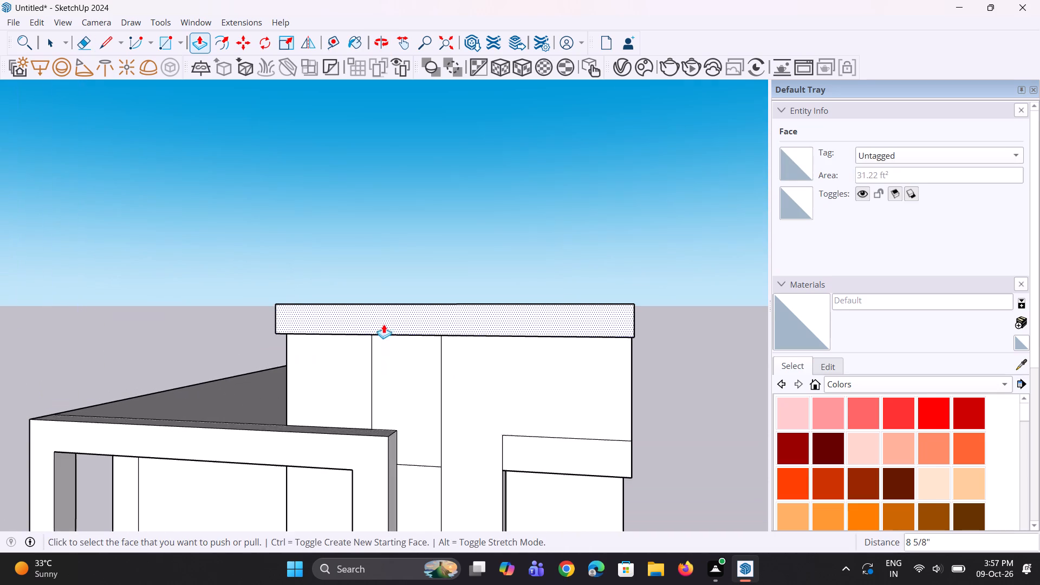
middle_click_drag(385, 327, 409, 335)
scroll(411, 317, "up", 1)
middle_click_drag(407, 317, 402, 321)
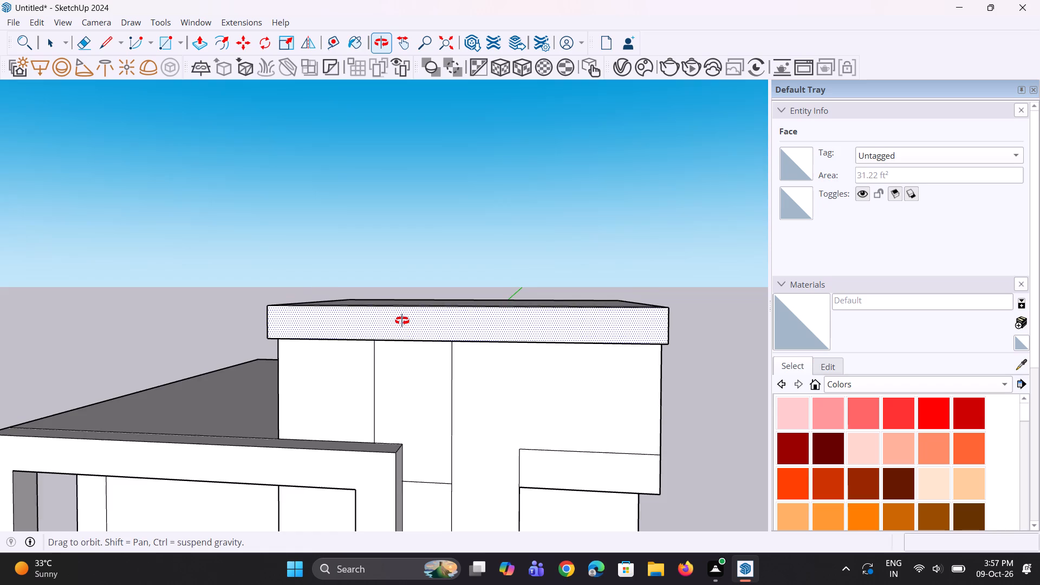
middle_click_drag(402, 321, 402, 321)
middle_click(382, 335)
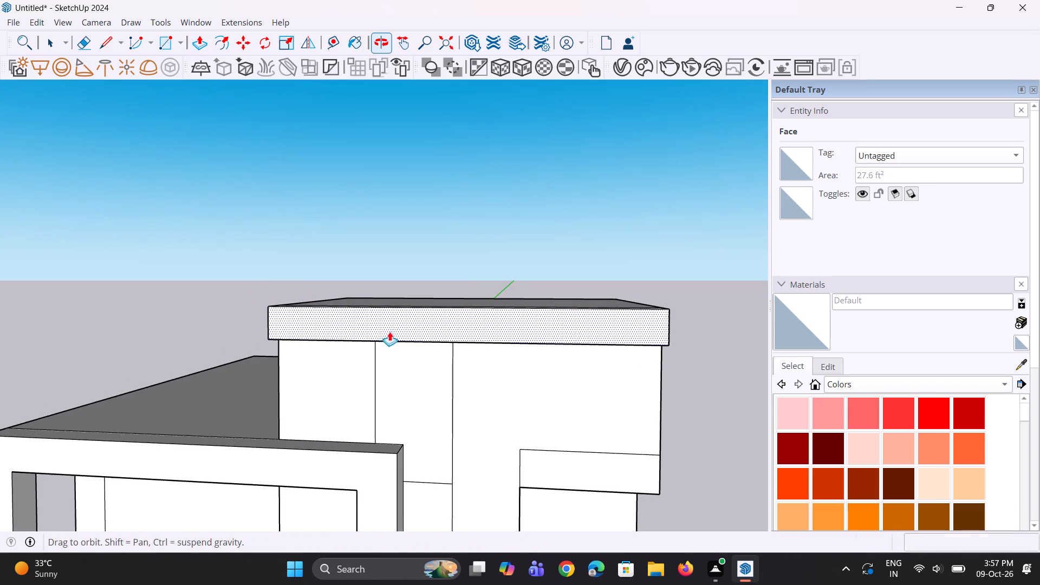
scroll(359, 316, "up", 3)
key("space")
key("space")
left_click(373, 307)
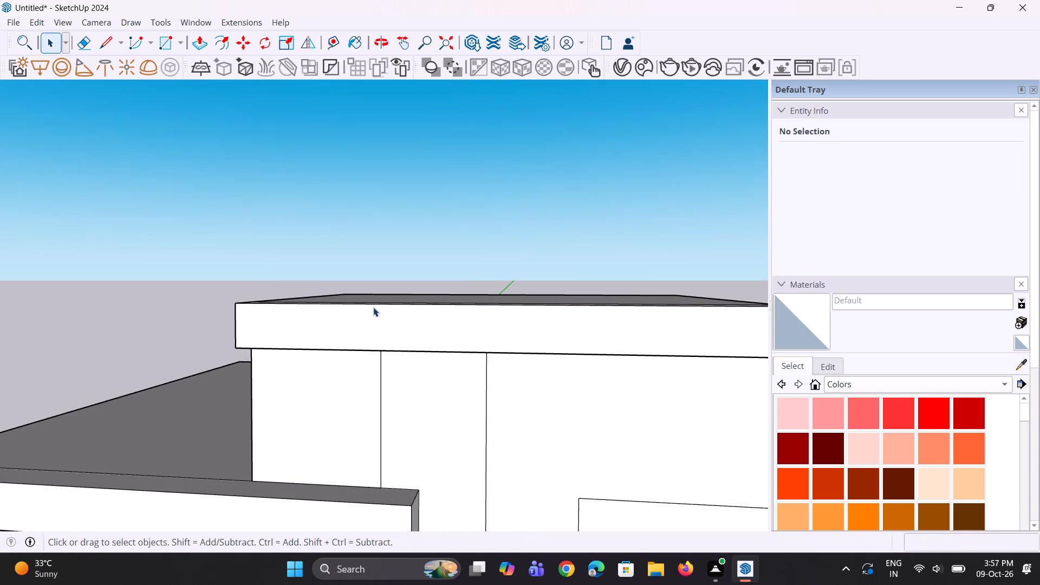
middle_click_drag(209, 334, 270, 409)
scroll(318, 380, "up", 1)
left_click(321, 359)
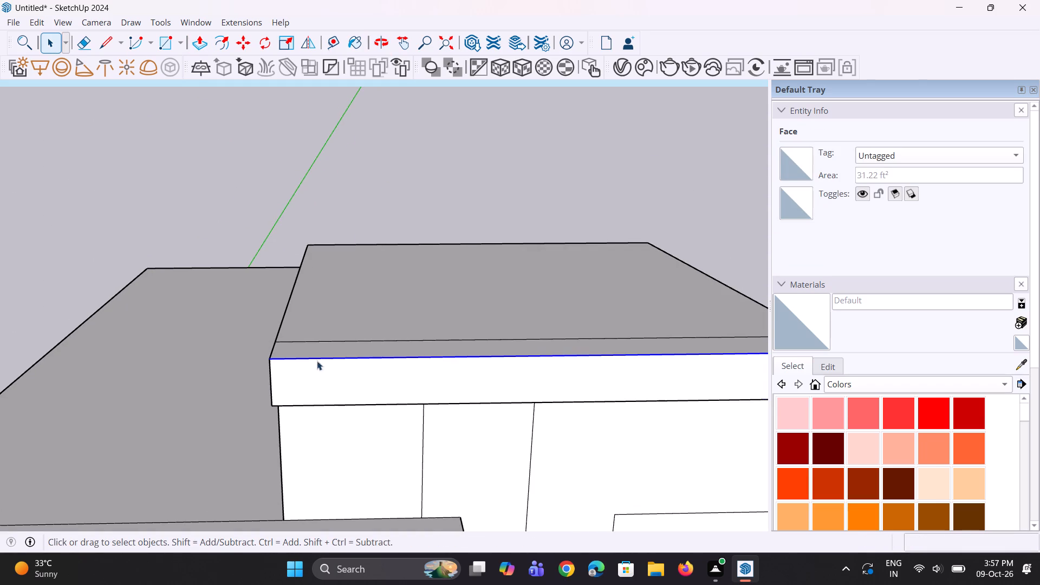
scroll(301, 370, "up", 1)
key("m")
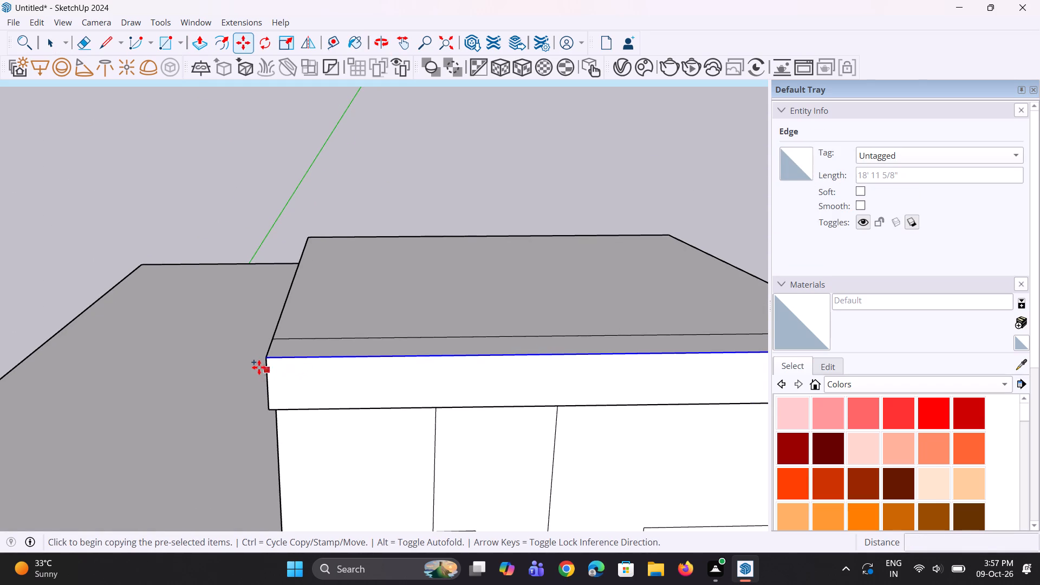
scroll(257, 366, "up", 3)
left_click(272, 355)
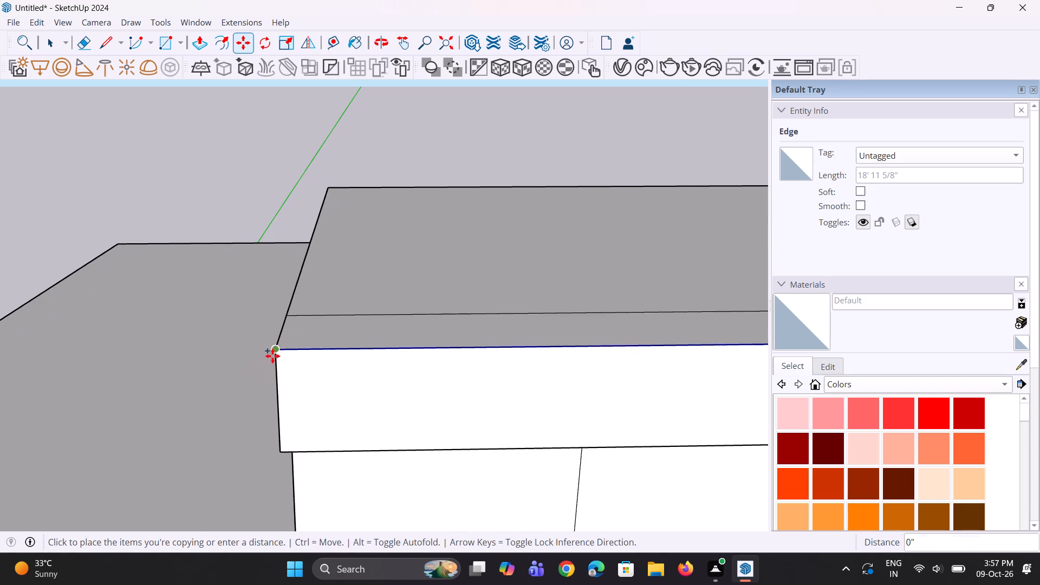
left_click(278, 366)
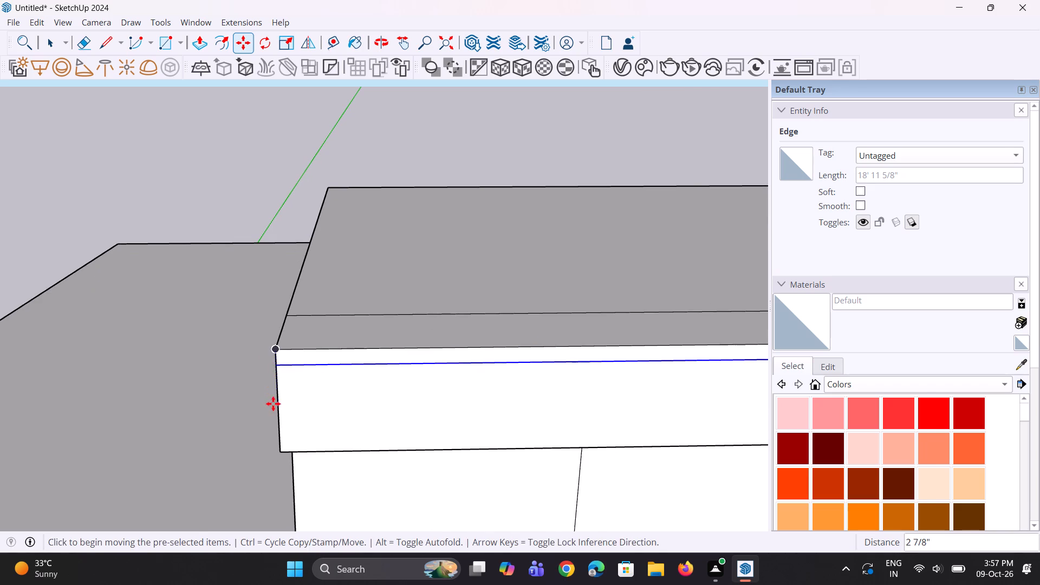
Copy the roof overhang's bottom front edge a few inches up its front face to mark off a bottom strip.
scroll(273, 401, "down", 5)
middle_click_drag(329, 417, 331, 371)
key("space")
key("space")
left_click(331, 376)
scroll(281, 380, "up", 1)
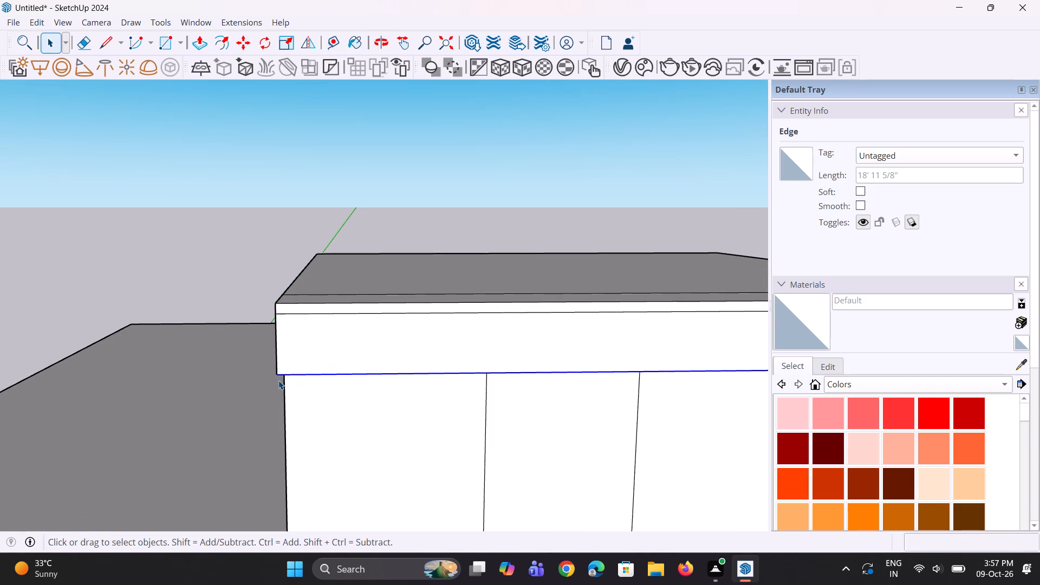
key("m")
left_click(280, 376)
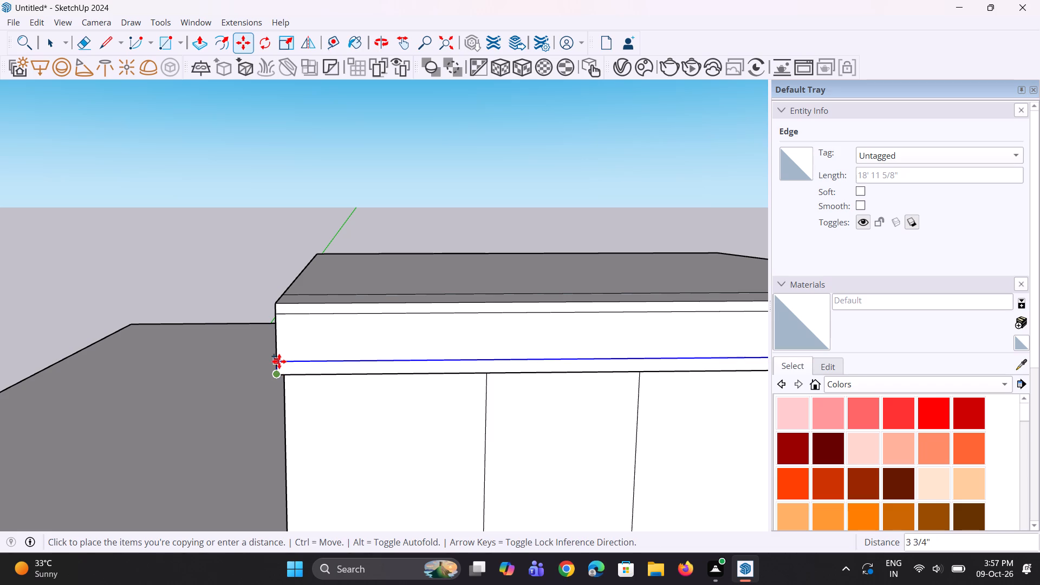
left_click(278, 363)
scroll(290, 374, "down", 4)
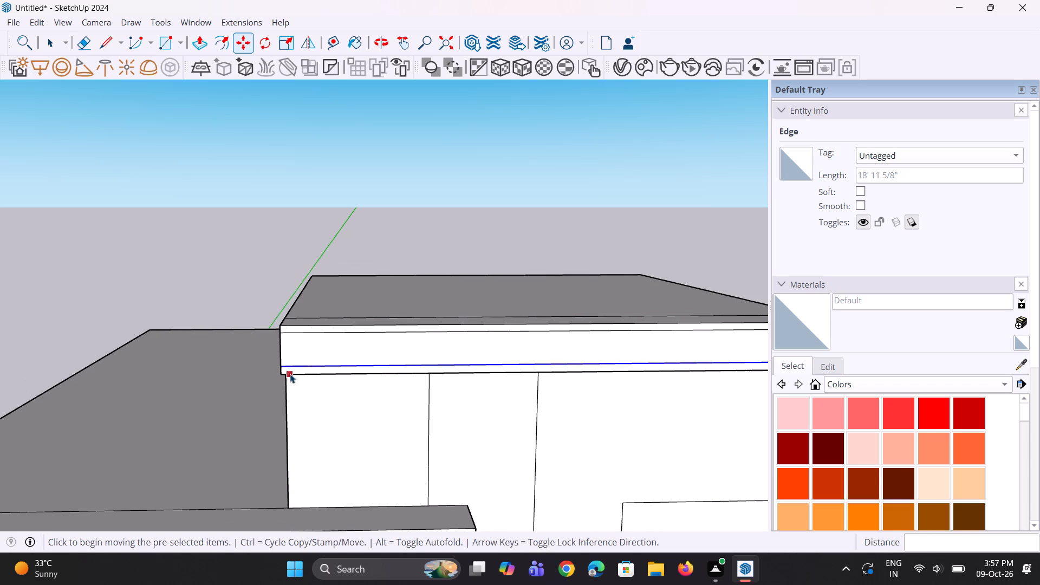
key("space")
key("space")
left_click(346, 239)
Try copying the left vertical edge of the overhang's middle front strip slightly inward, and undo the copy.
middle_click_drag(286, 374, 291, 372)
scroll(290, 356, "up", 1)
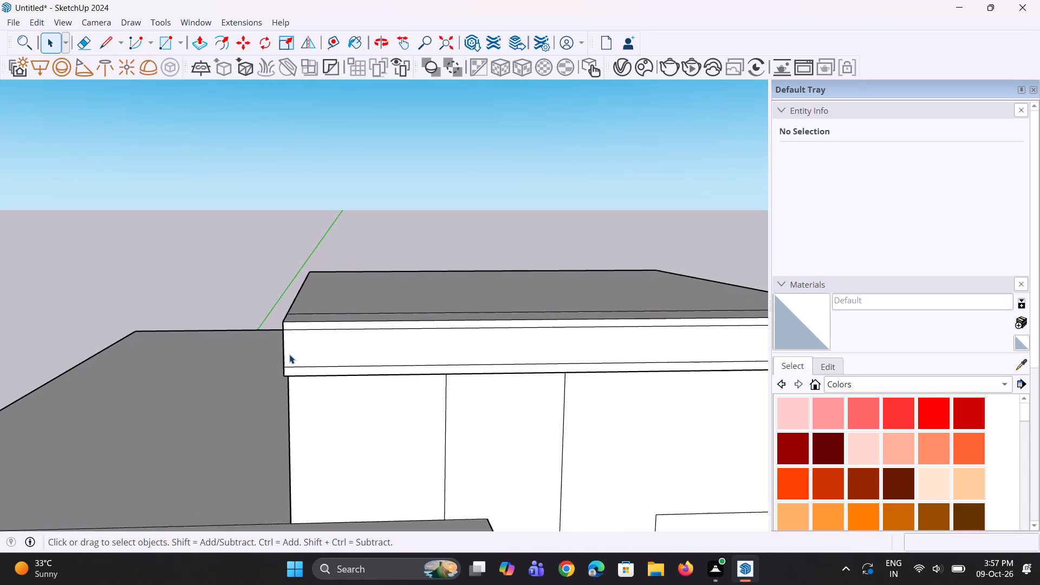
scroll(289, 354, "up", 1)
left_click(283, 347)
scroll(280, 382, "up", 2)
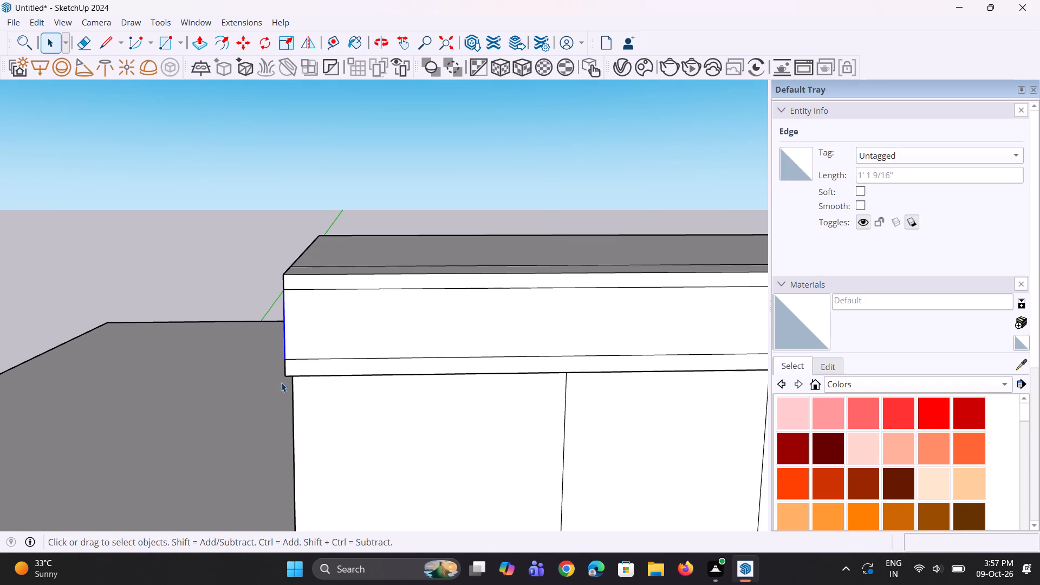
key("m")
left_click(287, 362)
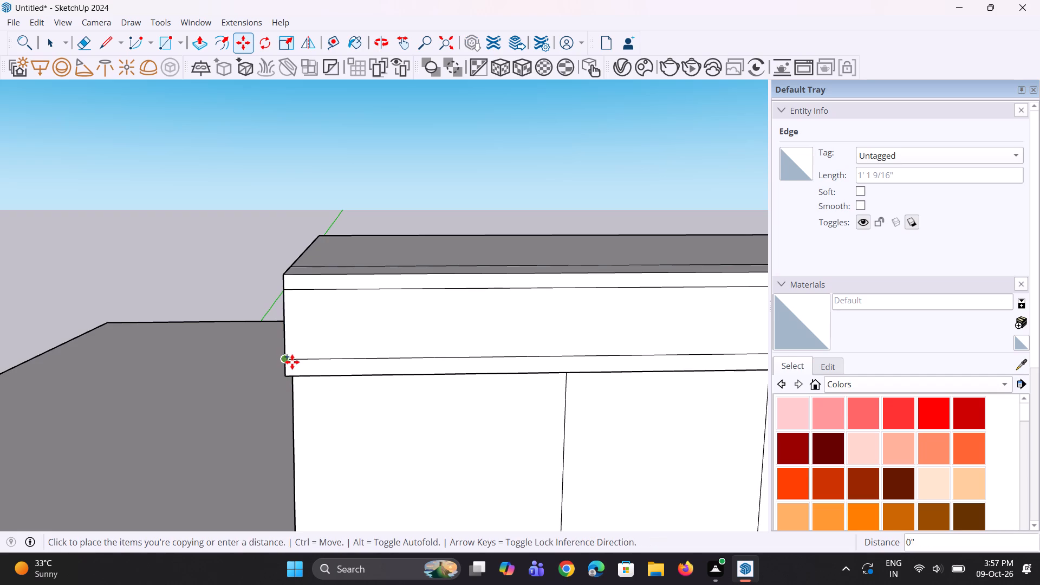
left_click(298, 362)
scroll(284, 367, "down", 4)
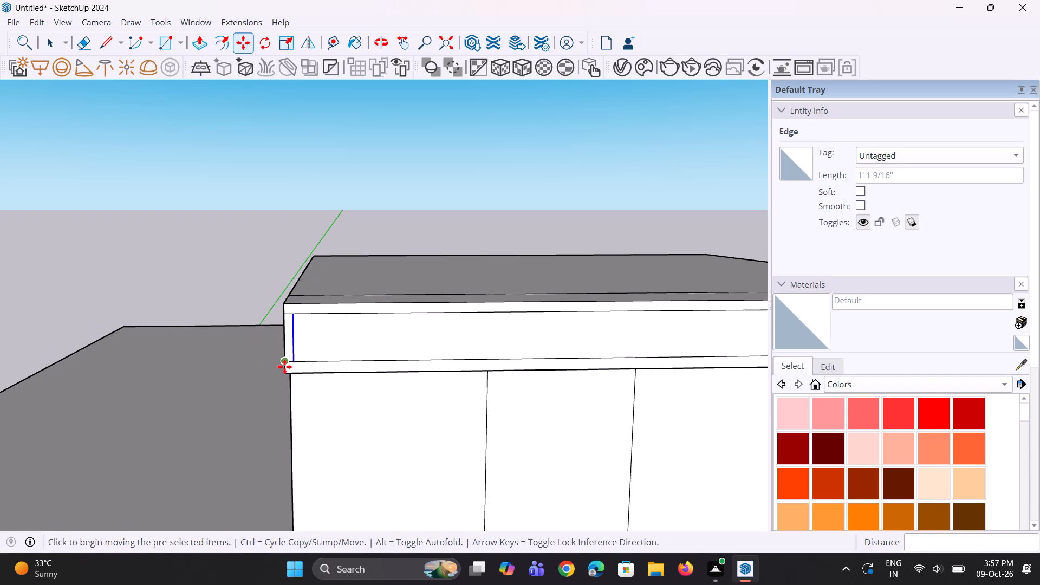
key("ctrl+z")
Push/Pull the top strip of the roof overhang's front face outward 5 15/16" to form a ledge.
middle_click_drag(309, 409, 305, 421)
key("space")
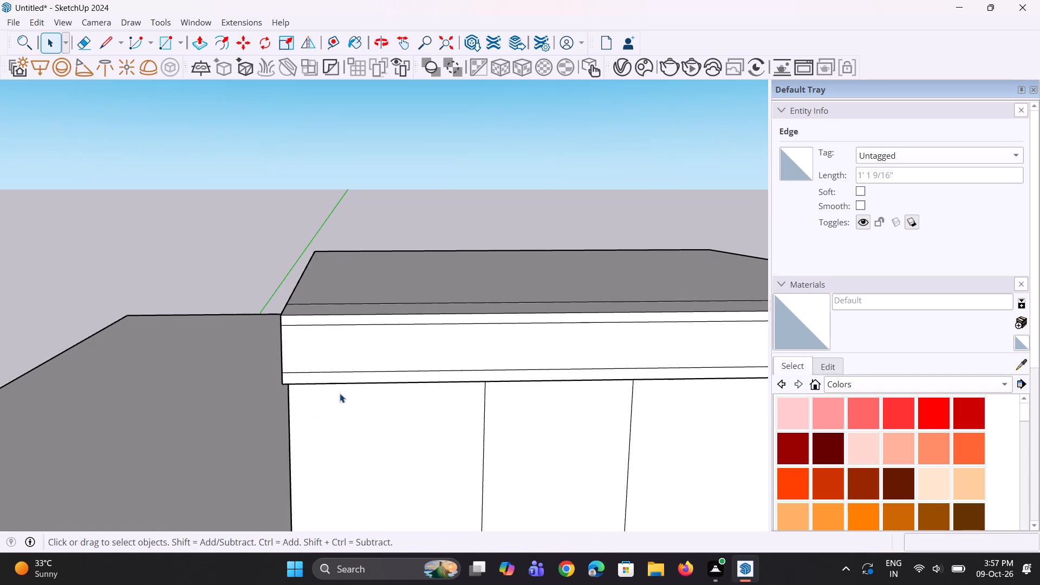
key("p")
left_click(376, 317)
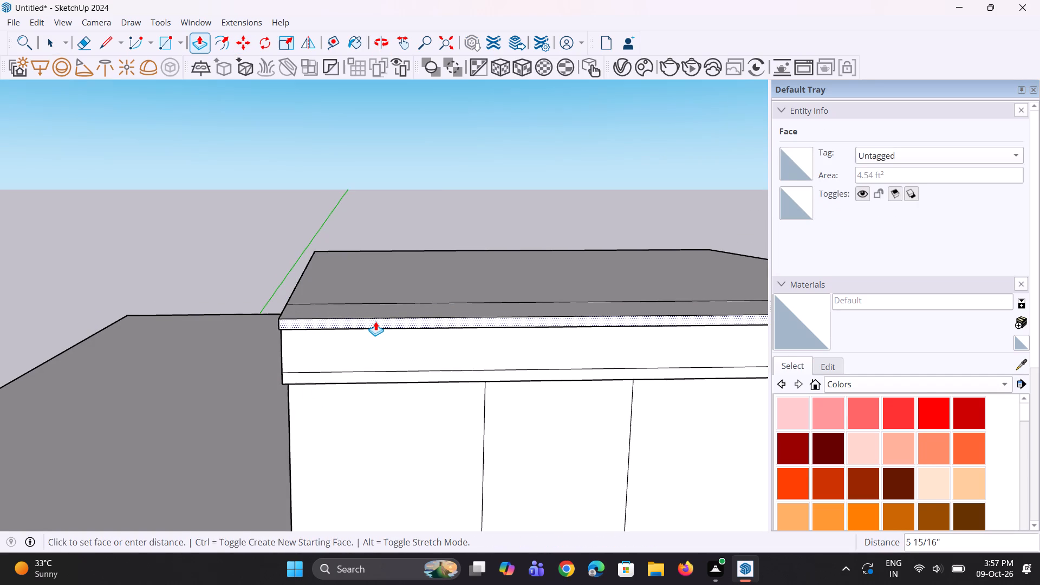
left_click(375, 321)
Push/Pull the top ledge's front face back in by 2 3/8".
middle_click_drag(251, 376, 552, 419)
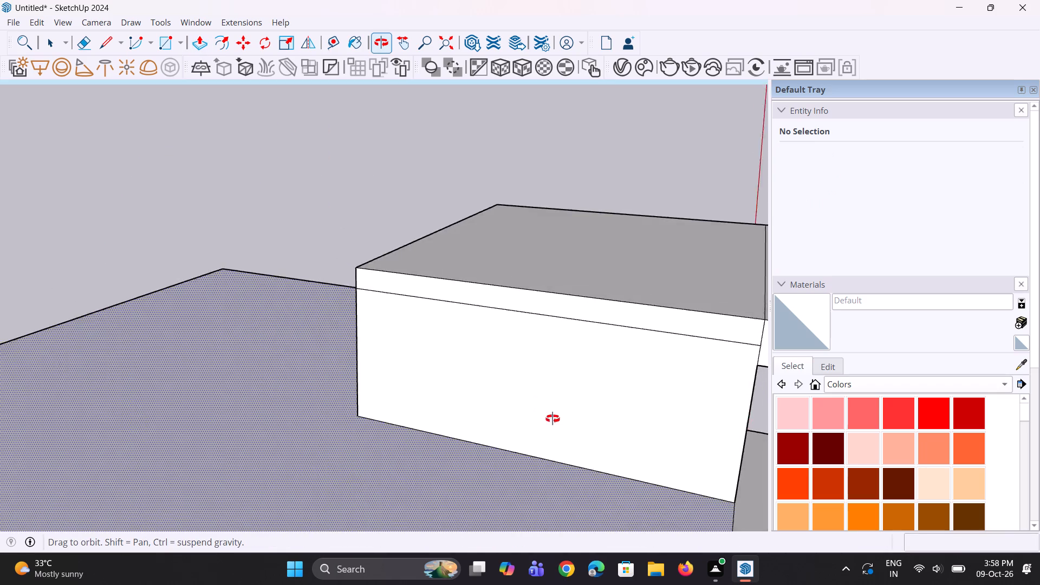
middle_click_drag(552, 419, 436, 369)
scroll(434, 370, "down", 4)
scroll(639, 323, "up", 4)
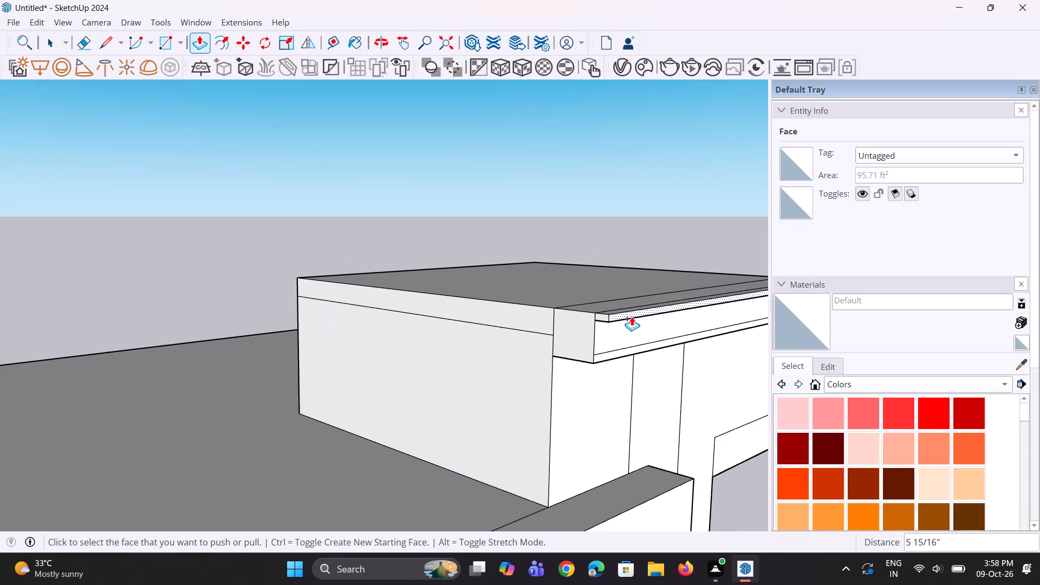
scroll(632, 316, "up", 2)
left_click(632, 316)
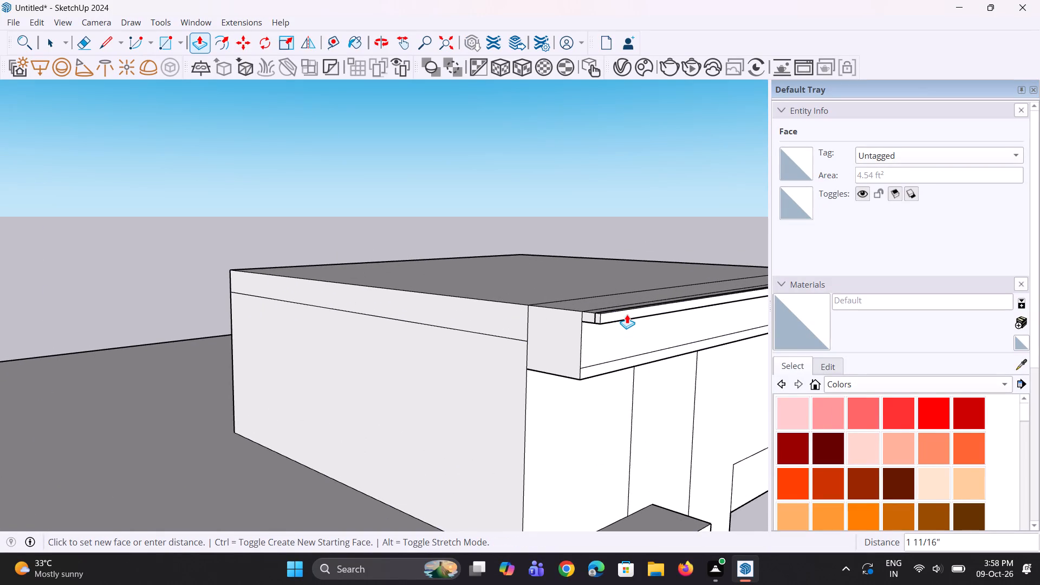
left_click(625, 314)
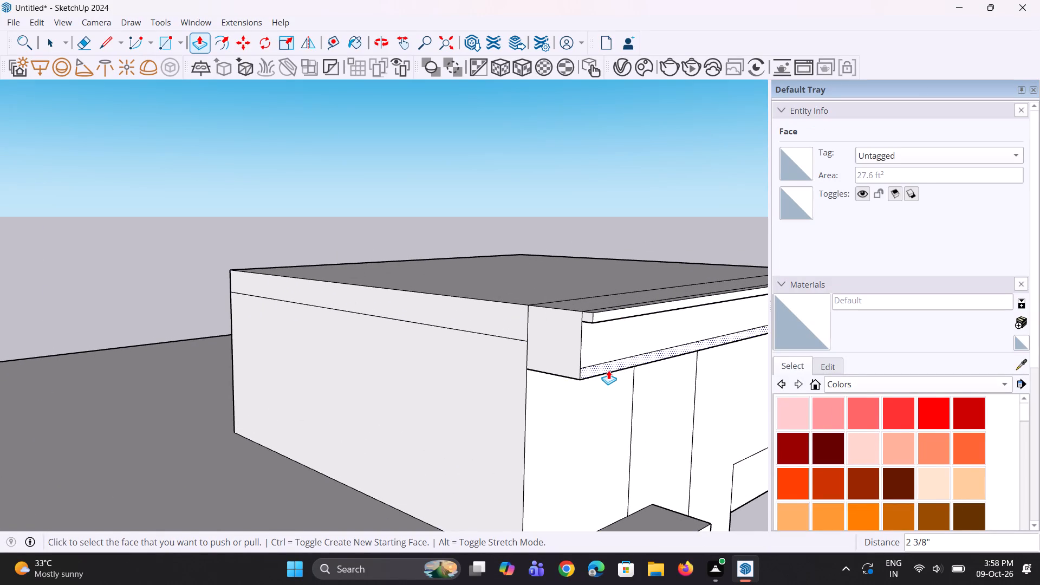
Push/Pull the overhang's bottom front strip outward 3 9/16" to match the top ledge's projection.
double_click(608, 370)
key("ctrl+z")
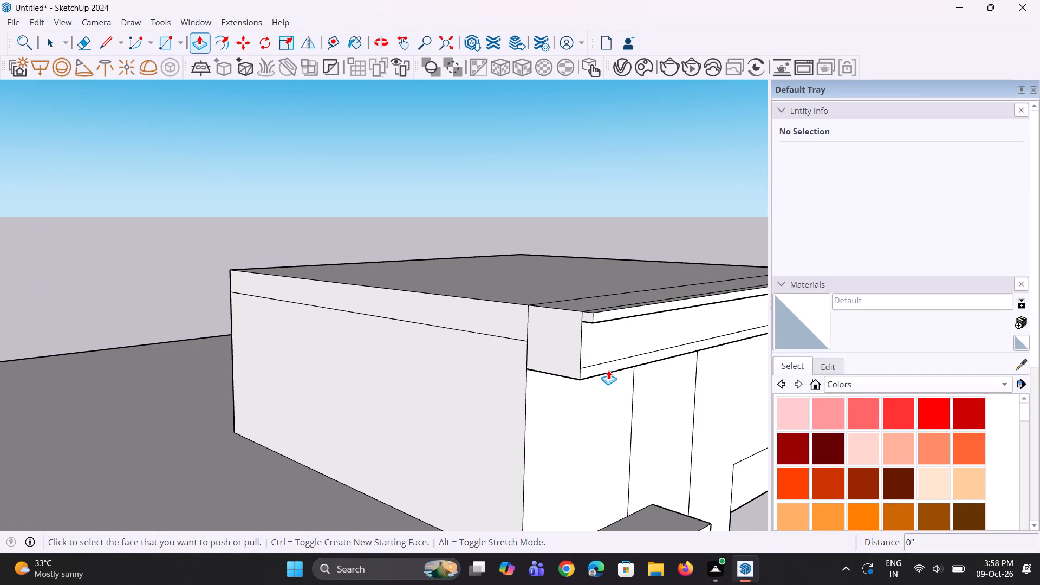
left_click(607, 369)
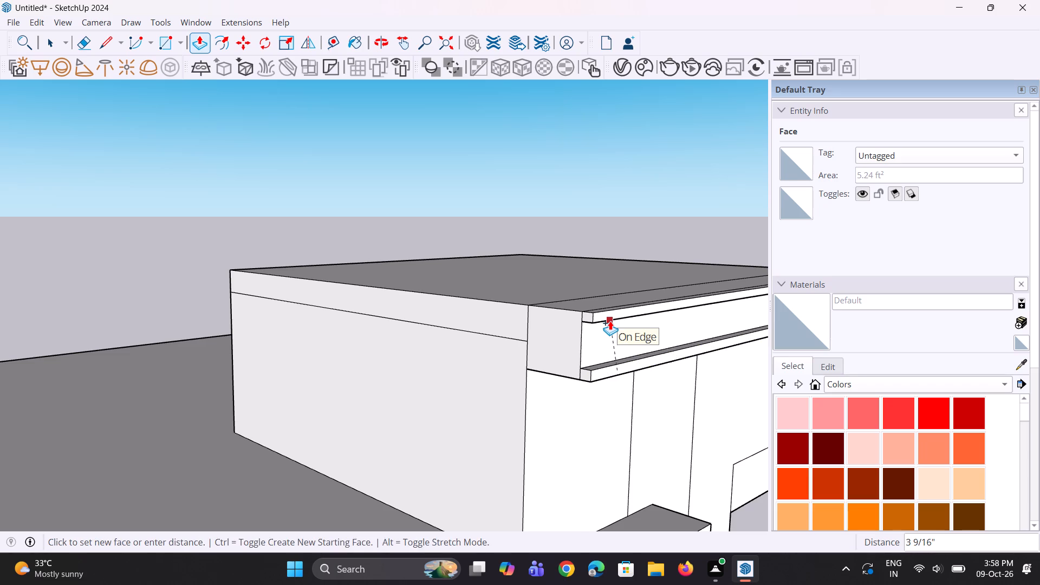
left_click(610, 321)
Push/Pull the top ledge's left end face outward 2 15/16" past the side of the overhang.
scroll(506, 377, "down", 4)
middle_click_drag(541, 376, 478, 356)
scroll(503, 325, "up", 3)
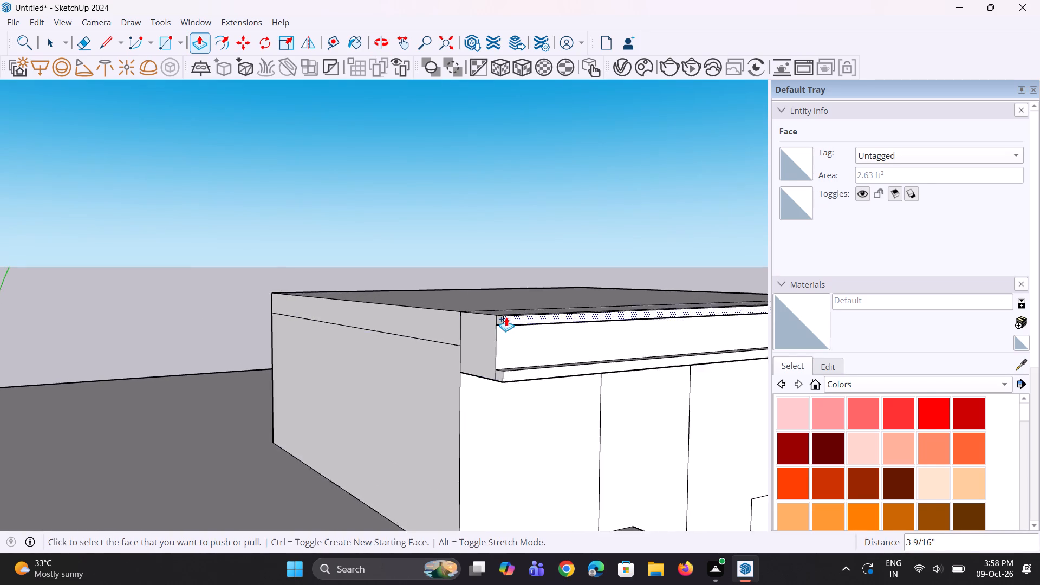
scroll(506, 317, "up", 4)
left_click(497, 323)
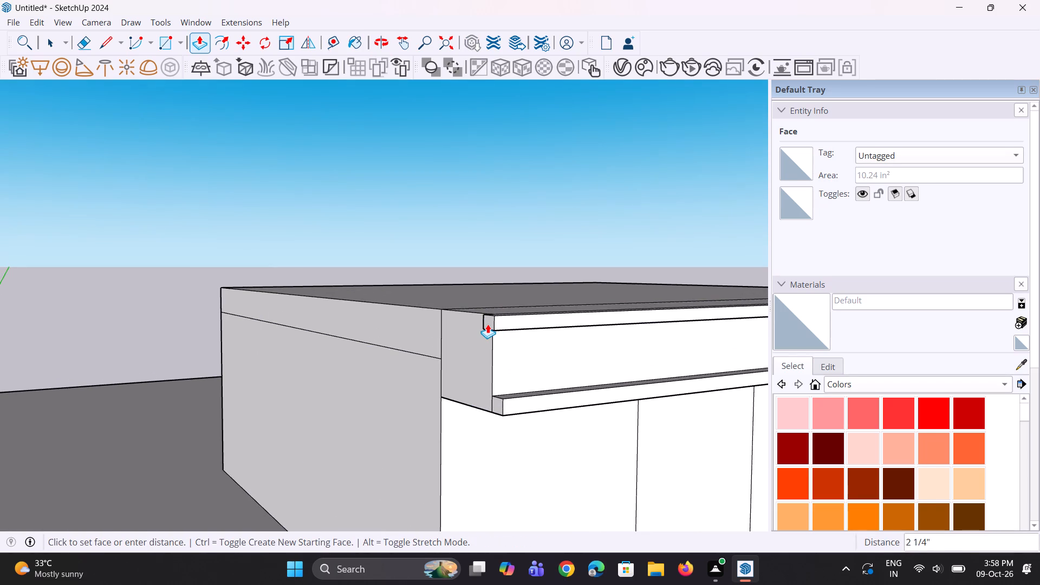
left_click(485, 327)
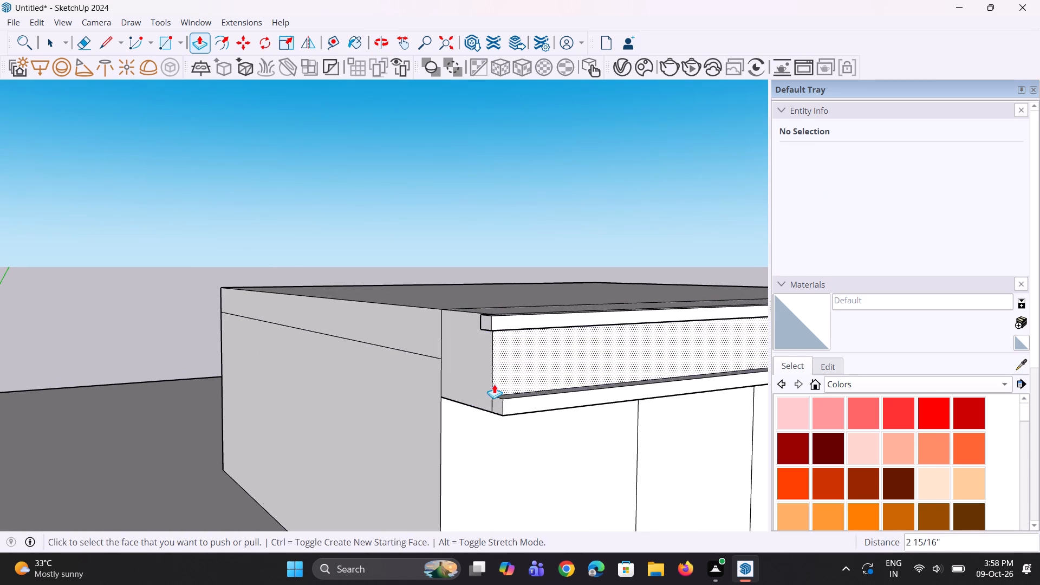
Push/Pull the top ledge's left end face slightly further outward.
middle_click_drag(496, 384, 456, 275)
scroll(469, 288, "up", 3)
middle_click_drag(483, 300, 464, 305)
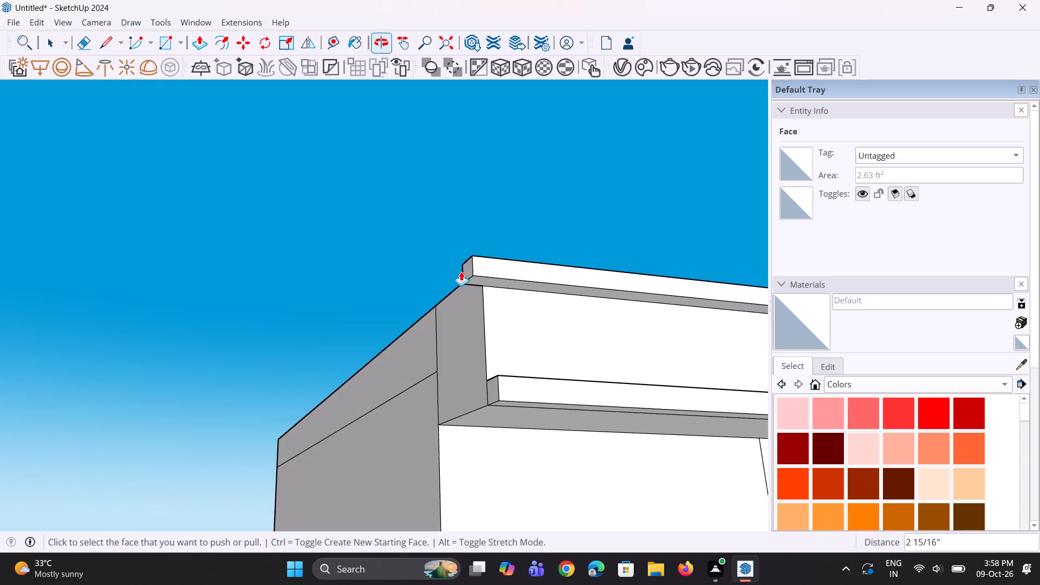
left_click(463, 270)
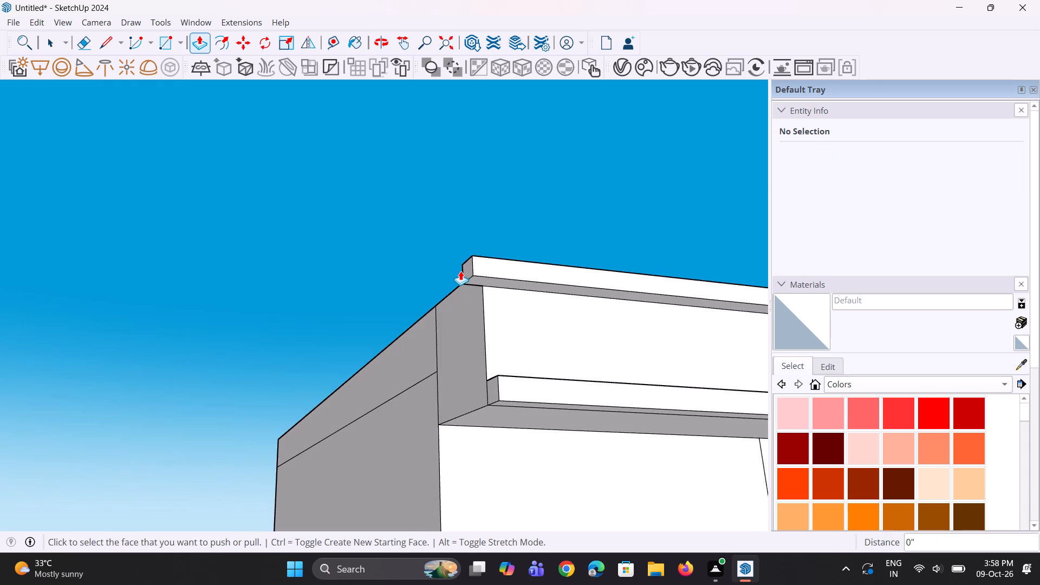
key("Escape")
middle_click_drag(476, 282, 478, 318)
scroll(463, 287, "up", 5)
left_click(470, 275)
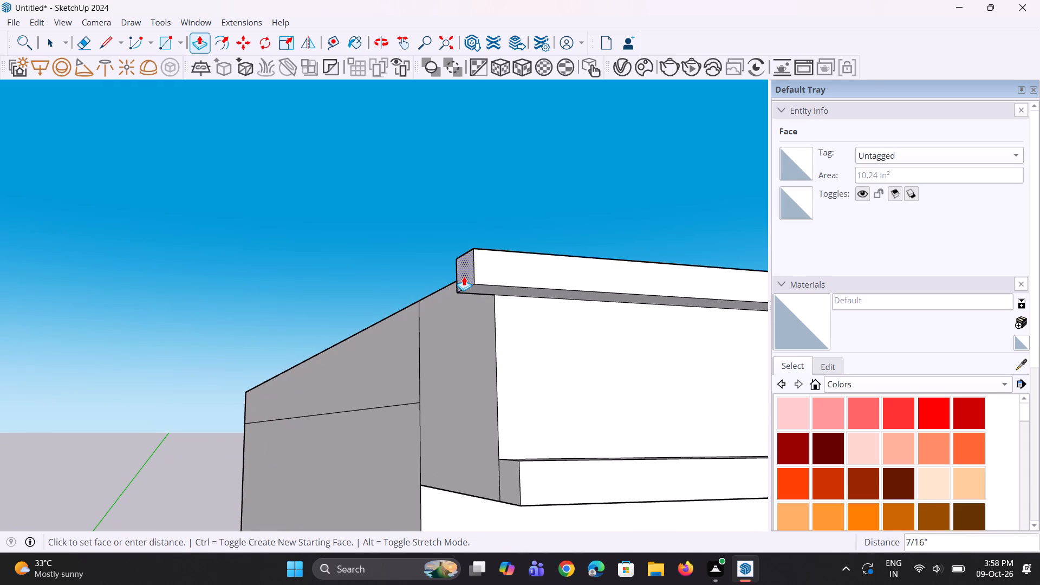
left_click(463, 276)
Draw a 3 9/16" line across the top ledge's underside from the overhang's left front corner to the ledge's front edge.
middle_click_drag(476, 332, 450, 287)
key("l")
scroll(479, 285, "up", 2)
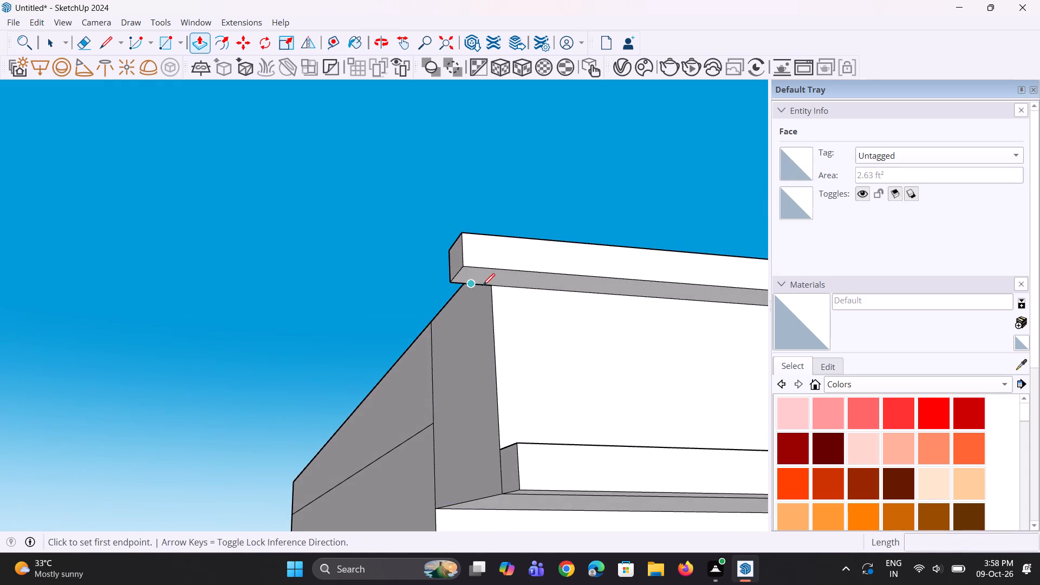
scroll(483, 285, "up", 3)
left_click(494, 287)
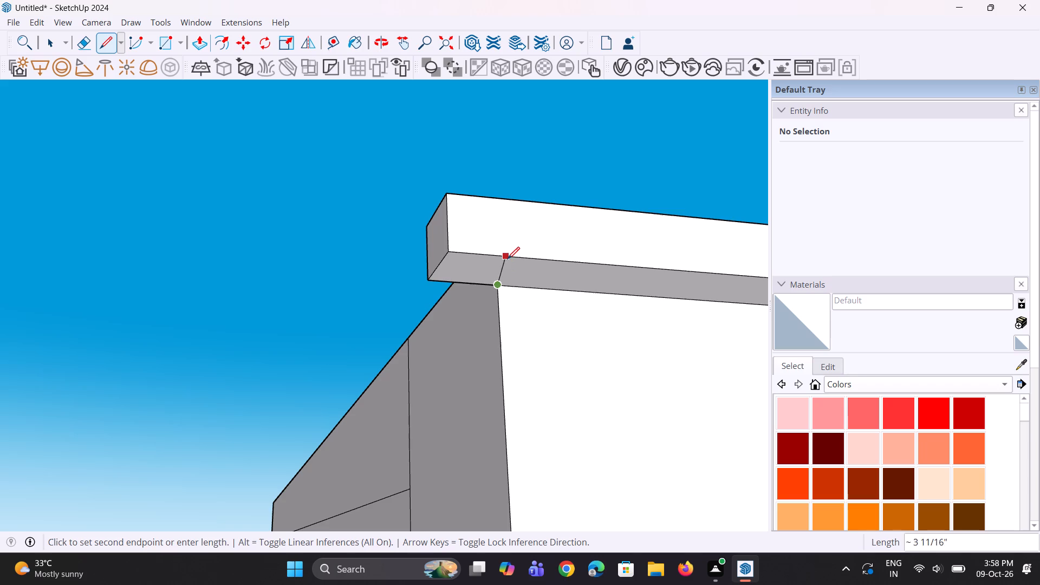
left_click(523, 262)
Push/Pull the left end piece of the top ledge's underside down 1' 4 7/8" to the bottom of the overhang's front strip.
key("p")
left_click(473, 272)
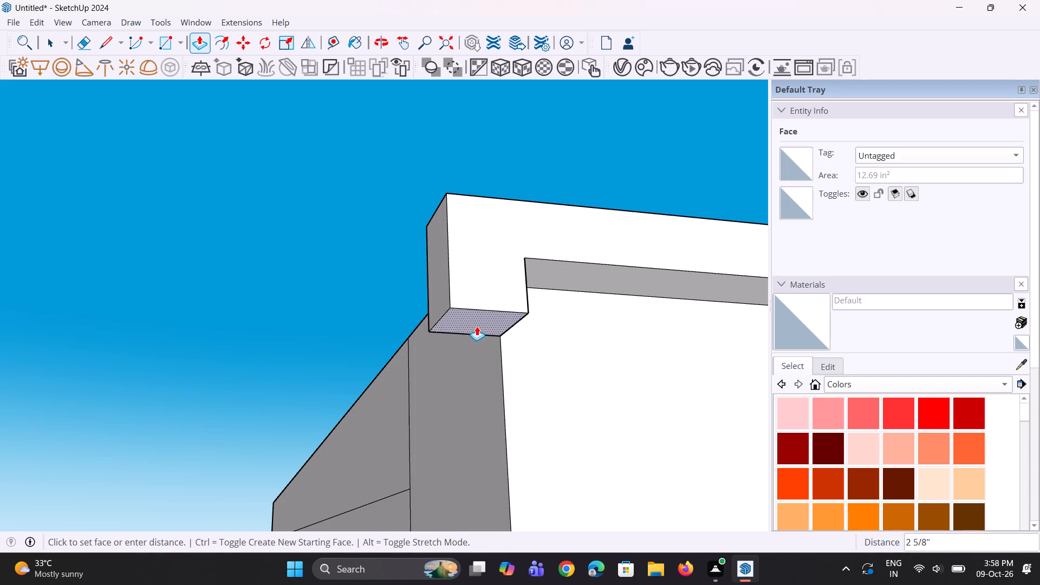
scroll(474, 323, "down", 7)
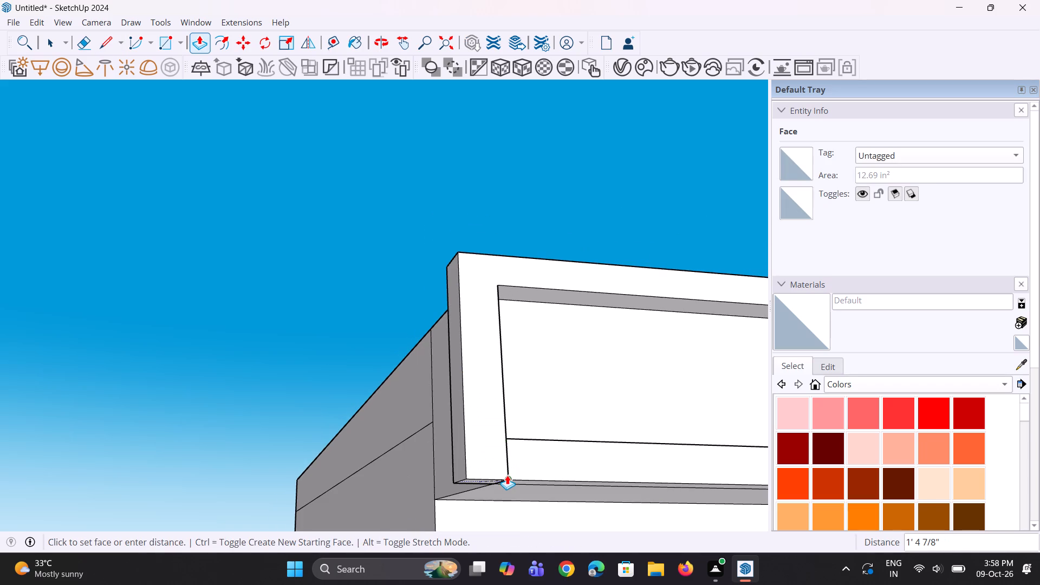
left_click(508, 475)
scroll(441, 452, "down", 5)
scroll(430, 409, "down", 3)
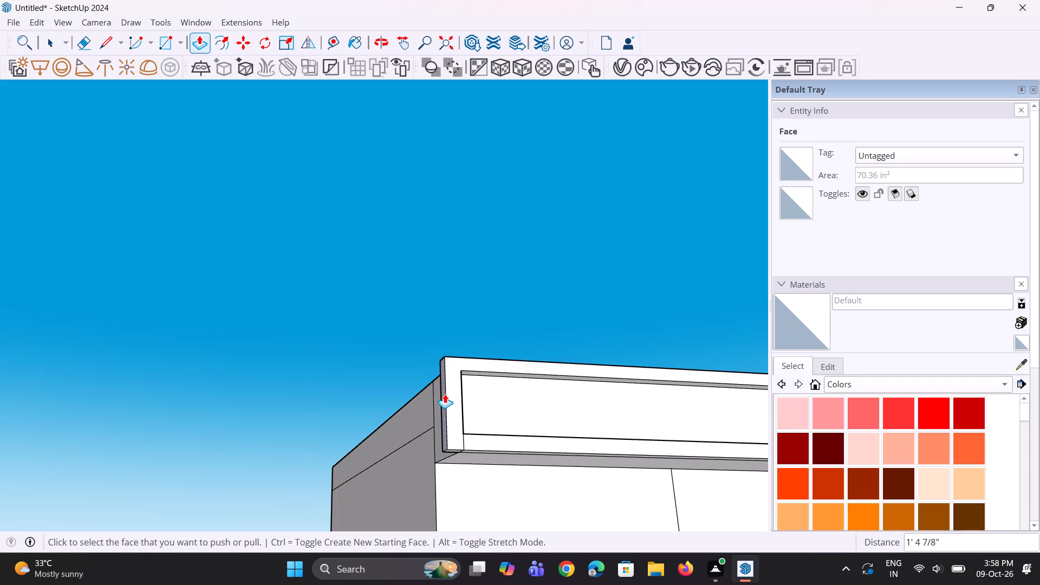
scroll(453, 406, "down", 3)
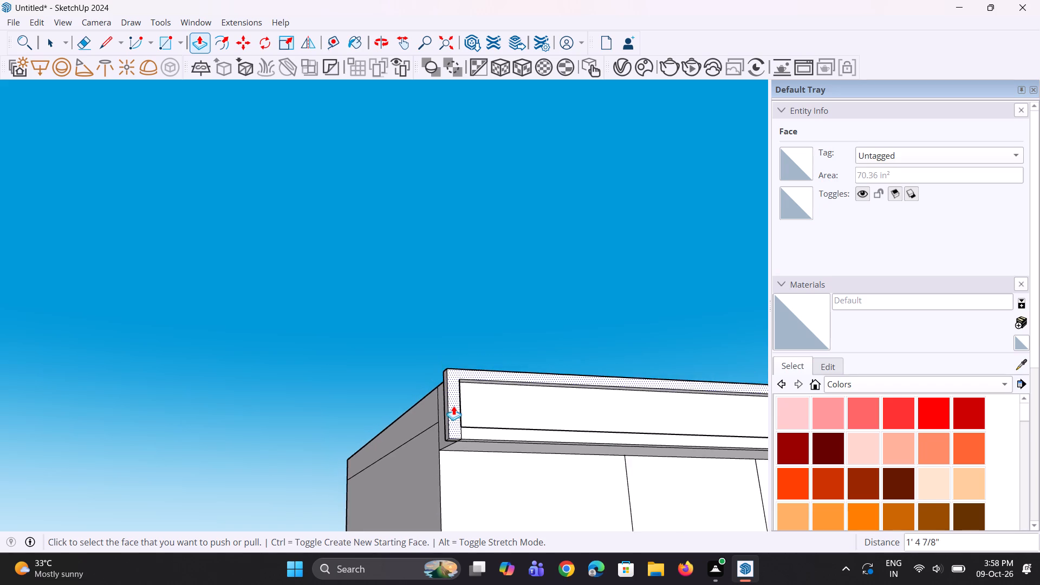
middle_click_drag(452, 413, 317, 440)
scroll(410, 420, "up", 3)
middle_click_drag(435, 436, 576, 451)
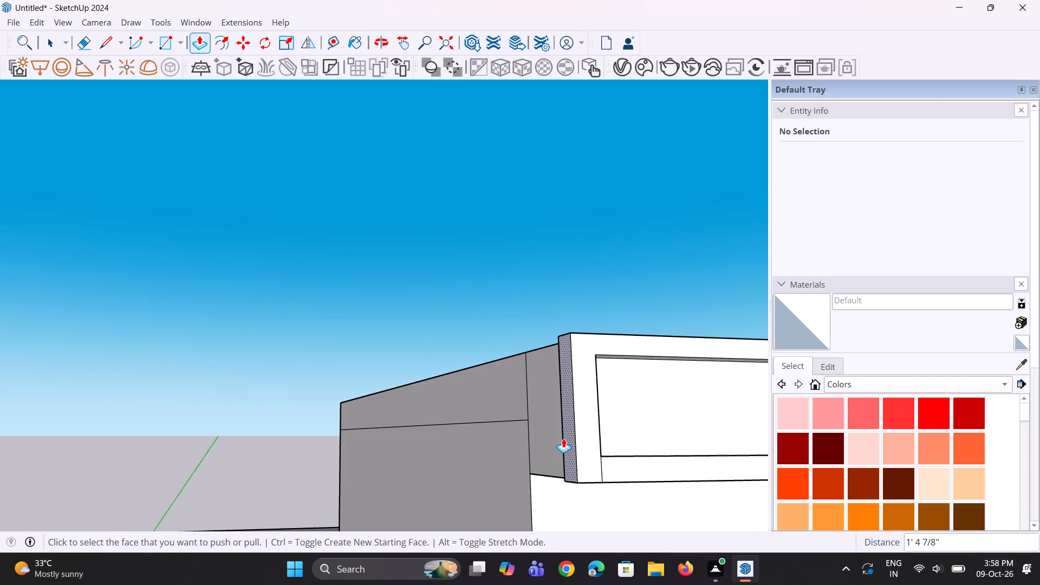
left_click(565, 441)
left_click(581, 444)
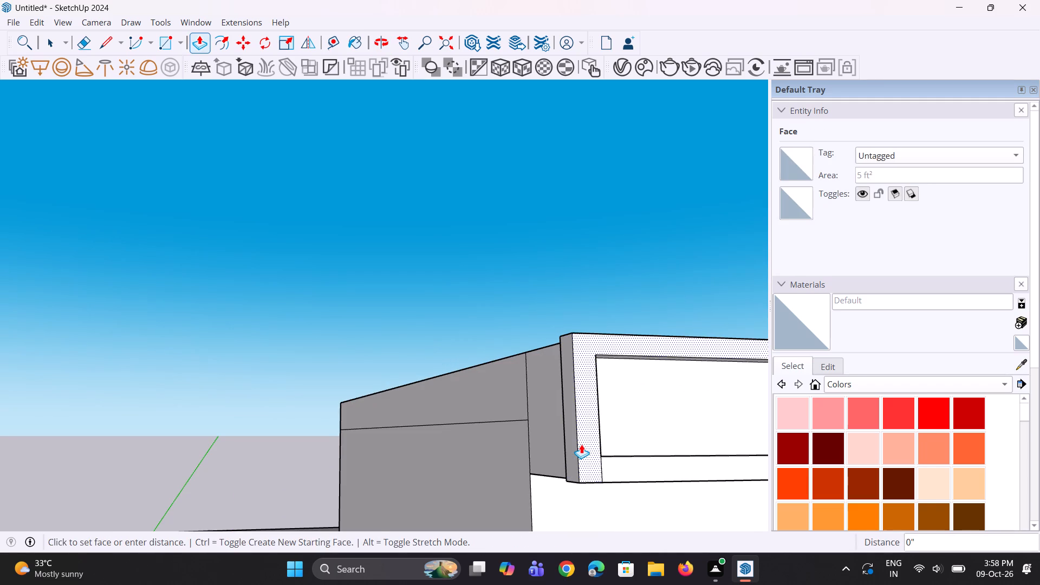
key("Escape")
Push/Pull the outer side face of the overhang's left vertical border inward 3/4".
middle_click_drag(575, 453, 651, 495)
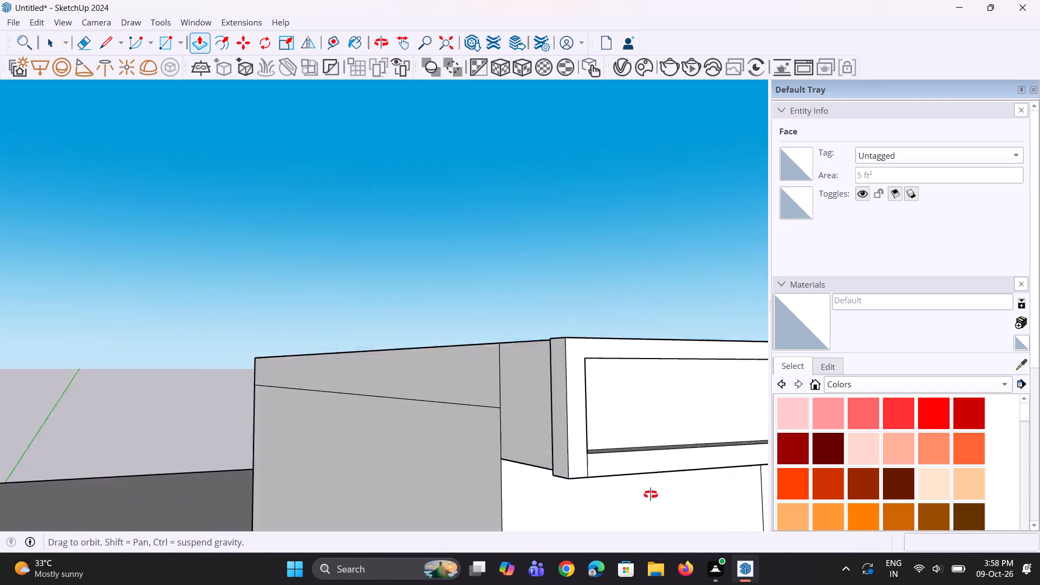
middle_click_drag(651, 495, 651, 490)
scroll(591, 444, "up", 2)
left_click(549, 433)
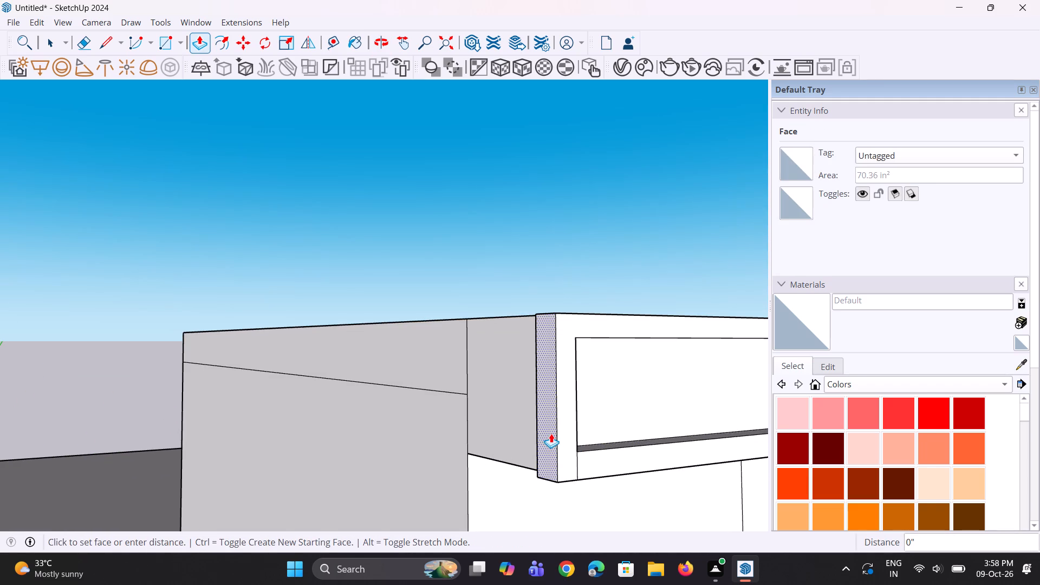
left_click(554, 433)
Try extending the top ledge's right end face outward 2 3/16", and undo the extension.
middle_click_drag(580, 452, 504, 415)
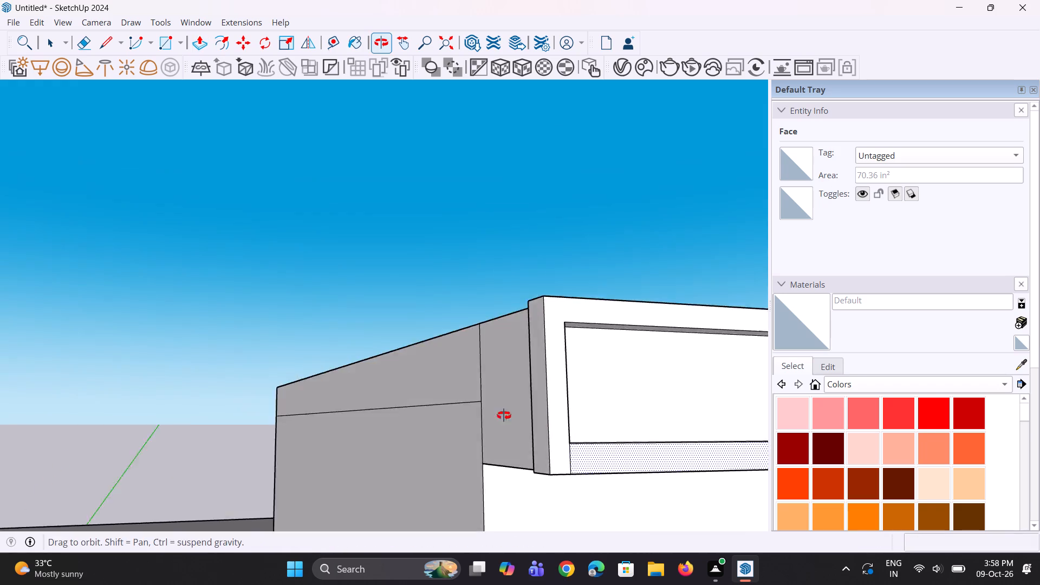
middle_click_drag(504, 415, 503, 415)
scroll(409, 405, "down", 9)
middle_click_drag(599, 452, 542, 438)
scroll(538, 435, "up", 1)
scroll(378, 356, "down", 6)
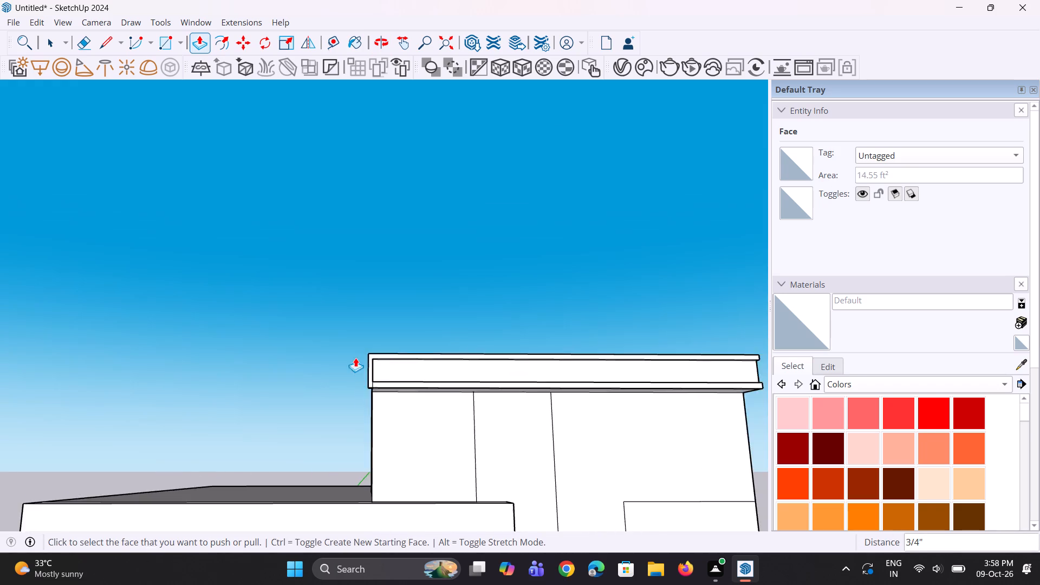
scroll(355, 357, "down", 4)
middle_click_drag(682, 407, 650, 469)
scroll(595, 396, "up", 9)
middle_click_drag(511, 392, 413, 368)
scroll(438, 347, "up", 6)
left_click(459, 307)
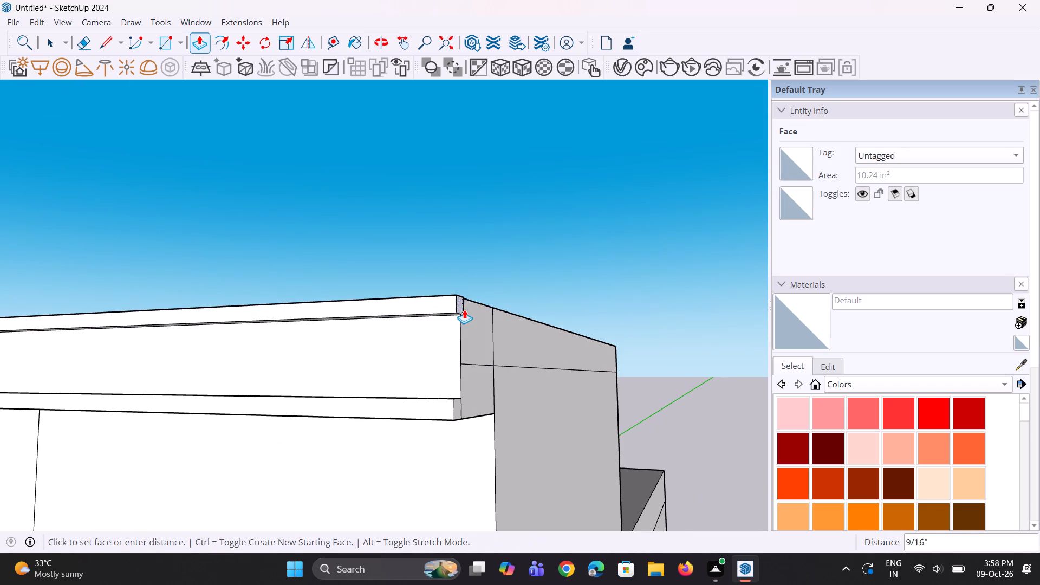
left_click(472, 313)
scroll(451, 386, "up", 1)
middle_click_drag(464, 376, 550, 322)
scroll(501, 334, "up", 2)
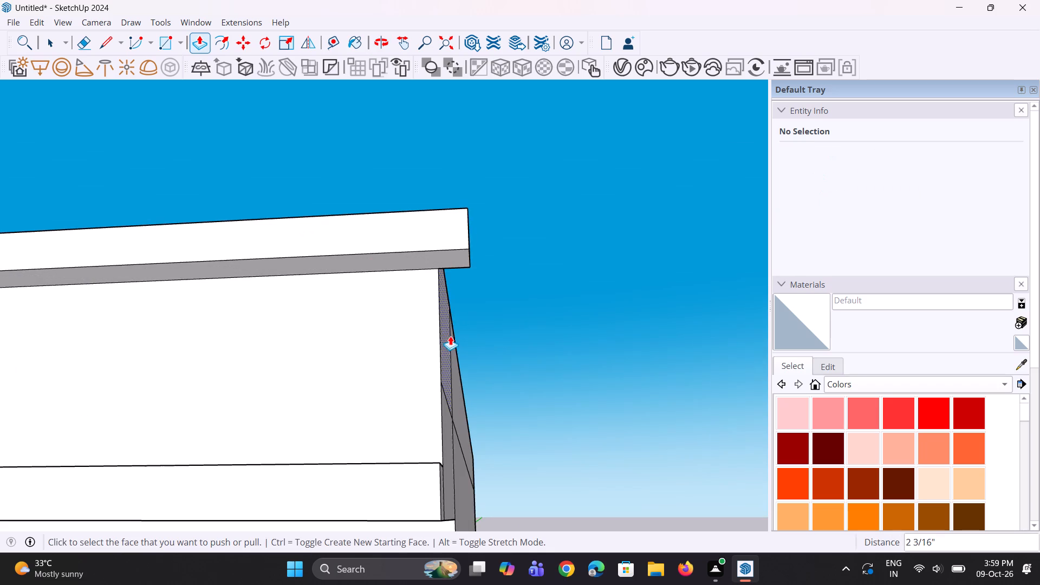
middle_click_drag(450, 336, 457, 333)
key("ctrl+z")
Draw a line across the top ledge's underside near its right end, from the overhang's front face to the ledge's front edge.
middle_click_drag(444, 314, 471, 275)
scroll(441, 278, "up", 1)
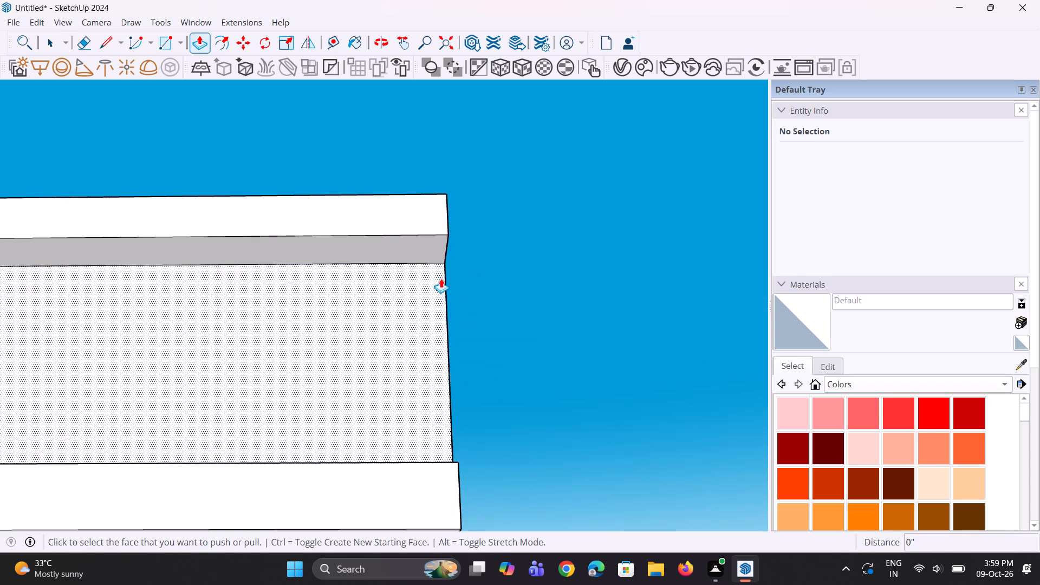
key("space")
key("l")
scroll(406, 248, "up", 2)
left_click(426, 267)
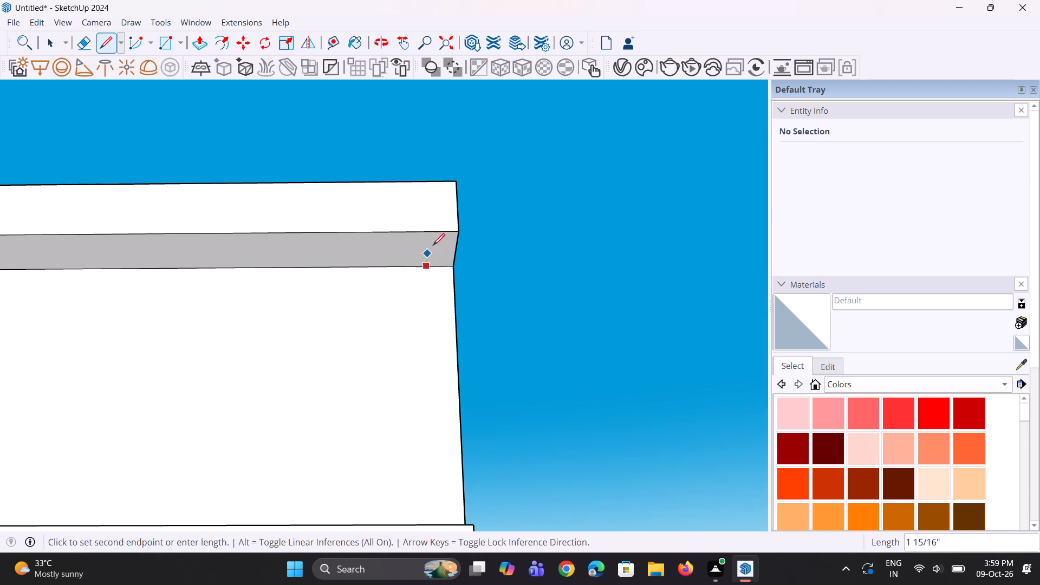
left_click(434, 229)
Push/Pull the small right end piece of the top ledge's underside down 1' 1 9/16" to meet the bottom strip.
key("p")
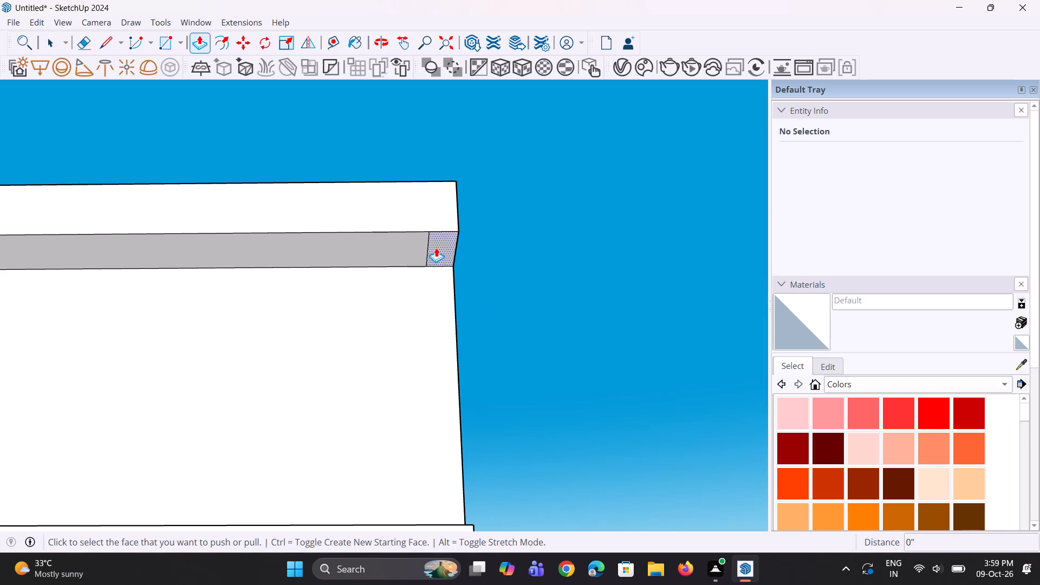
left_click(436, 248)
scroll(437, 311, "down", 7)
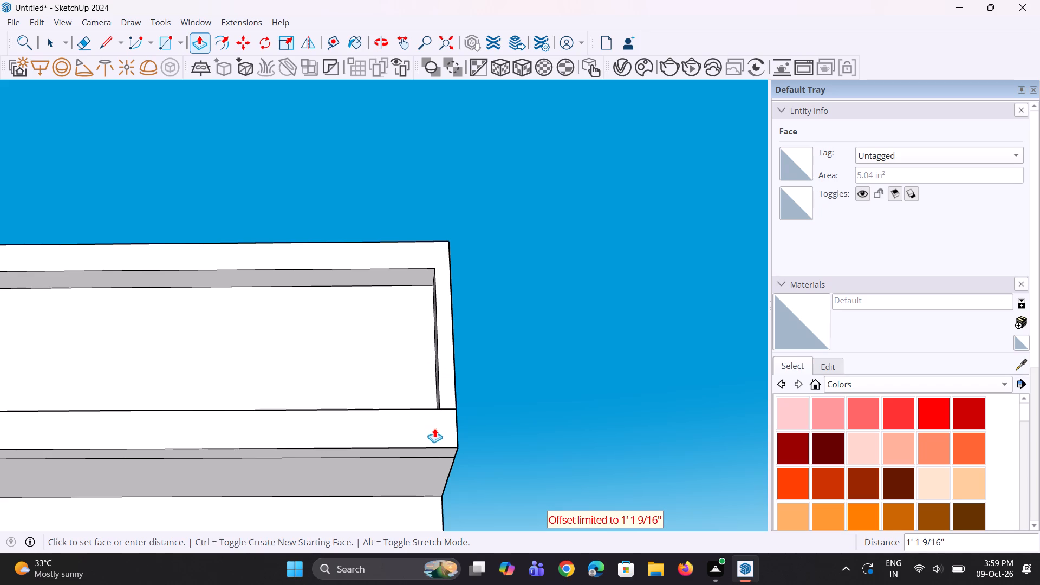
left_click(434, 433)
Push/Pull the inner side face of the right vertical border 9/16" toward the recess to thicken the border.
middle_click_drag(454, 356, 458, 528)
middle_click_drag(438, 402, 446, 446)
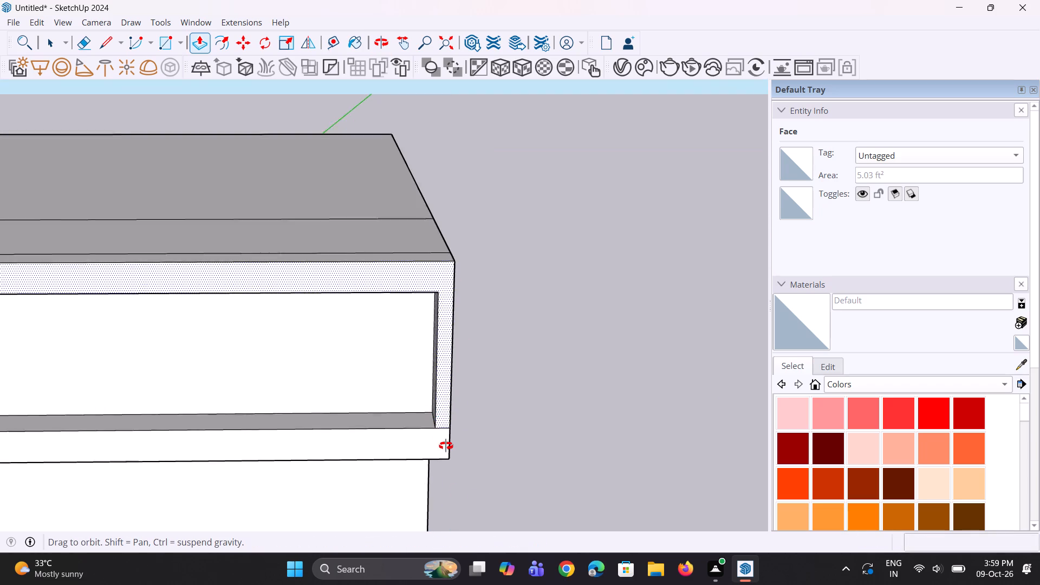
middle_click_drag(446, 446, 513, 416)
left_click(450, 361)
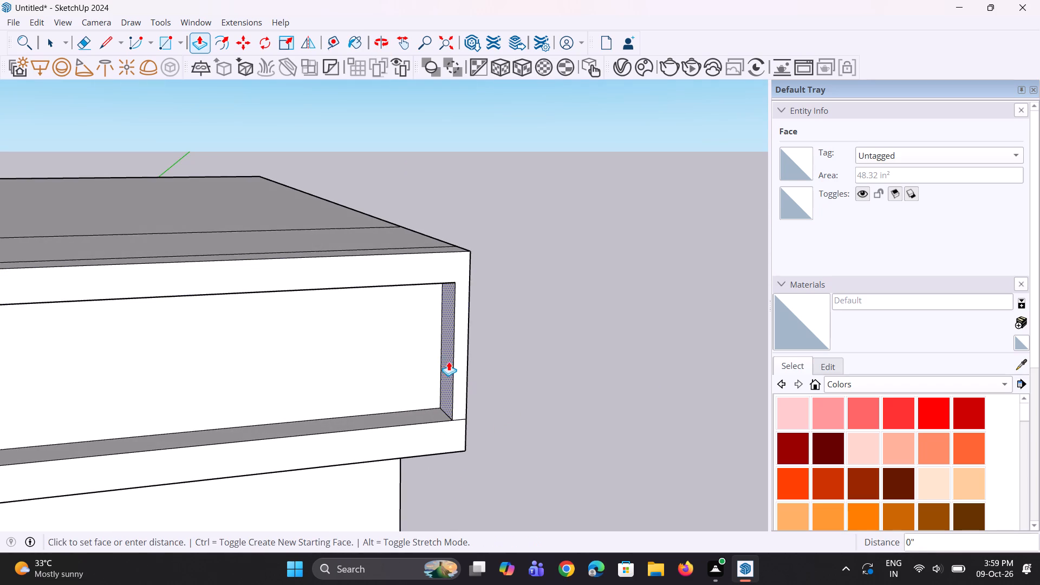
left_click(444, 362)
Push/Pull the right vertical border's inner side face slightly further toward the recess and clear the selection.
middle_click_drag(432, 421, 435, 380)
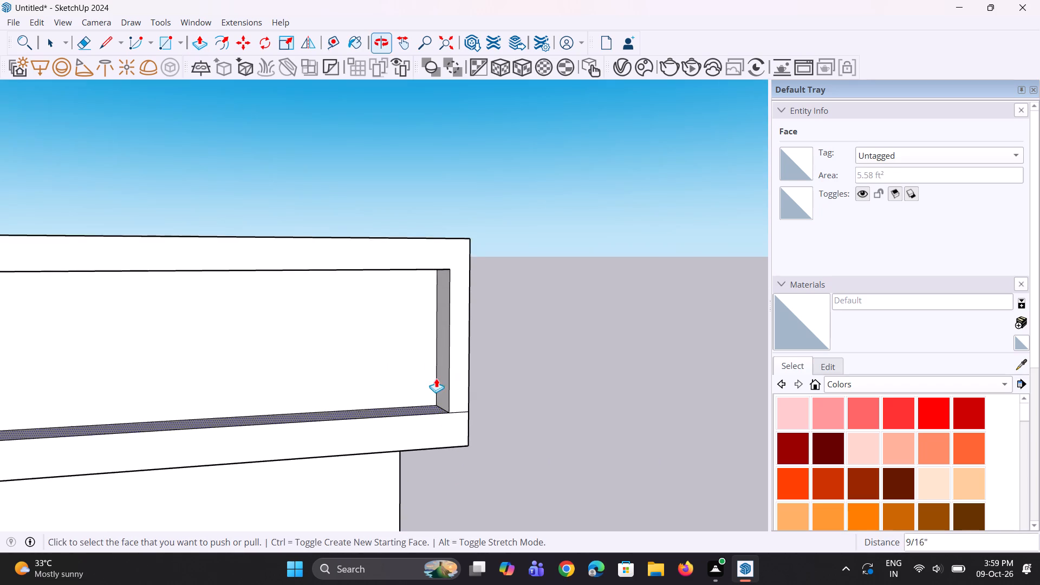
scroll(436, 378, "down", 4)
middle_click_drag(439, 376, 420, 384)
left_click(441, 367)
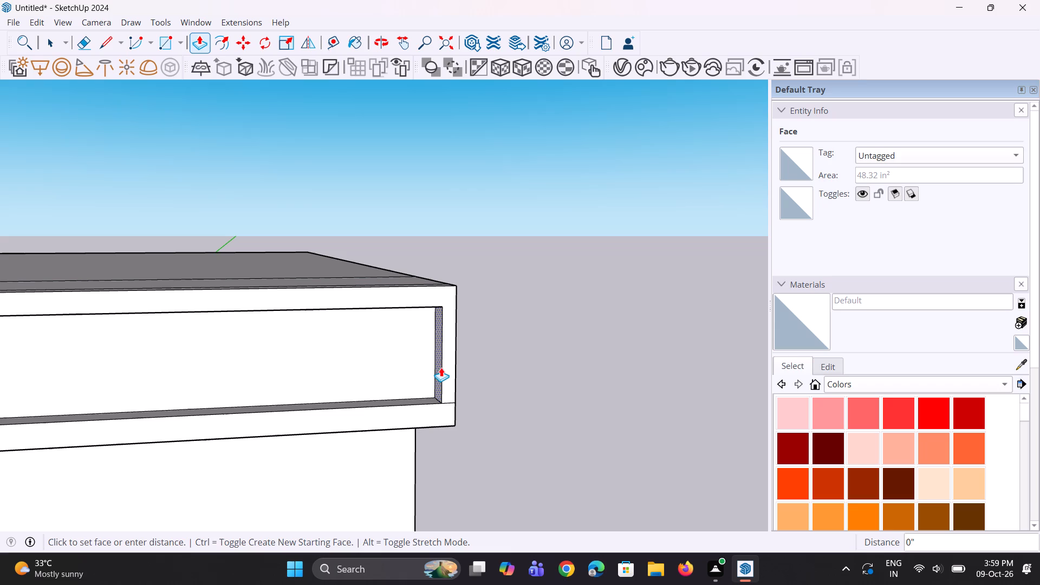
left_click(435, 369)
key("space")
key("space")
left_click(588, 379)
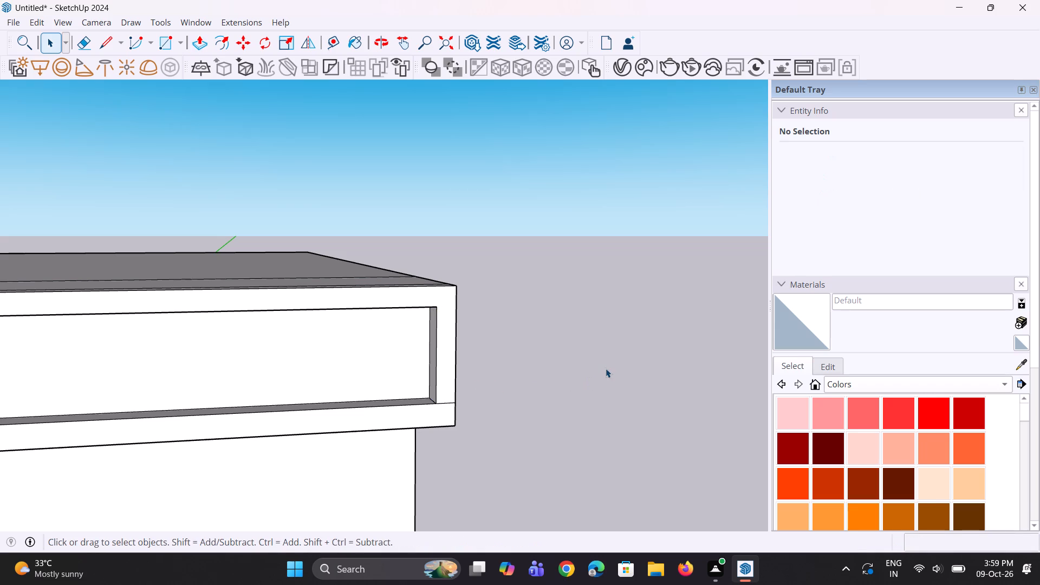
Erase the dividing edge between the right vertical border and the bottom strip on the border's front face.
scroll(606, 368, "down", 6)
middle_click_drag(549, 399, 497, 386)
scroll(496, 374, "up", 11)
key("e")
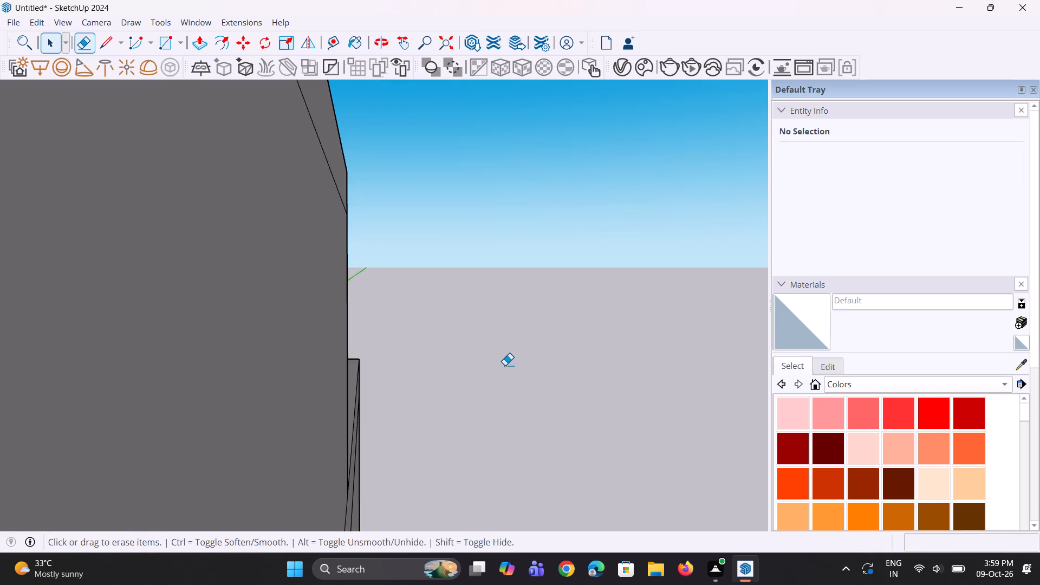
scroll(525, 366, "down", 4)
scroll(547, 341, "up", 2)
left_click(506, 323)
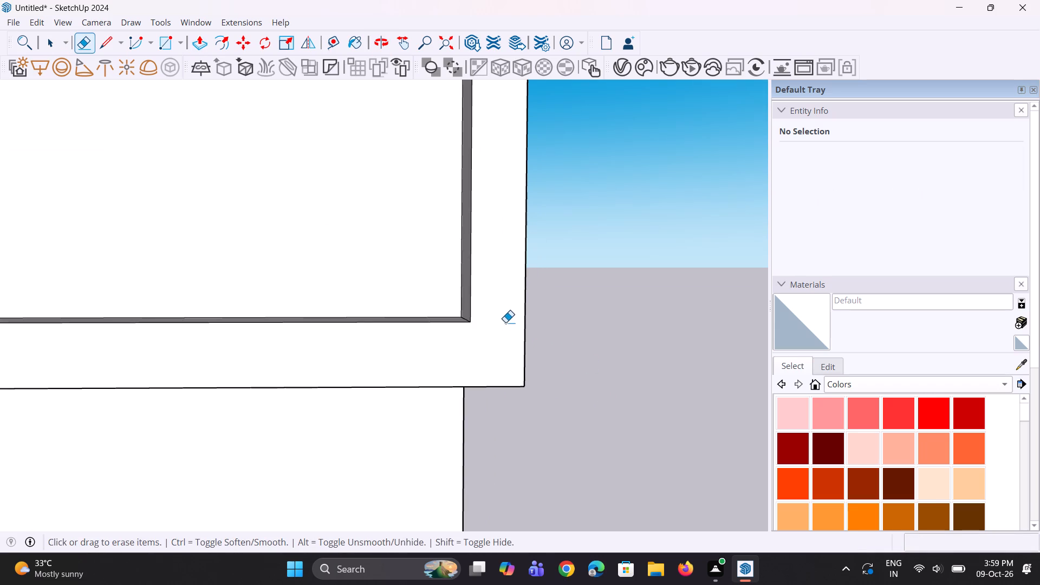
Erase the dividing edge between the left vertical border and the bottom strip on the border's front face.
middle_click_drag(471, 318, 498, 384)
scroll(486, 342, "up", 1)
scroll(486, 342, "down", 12)
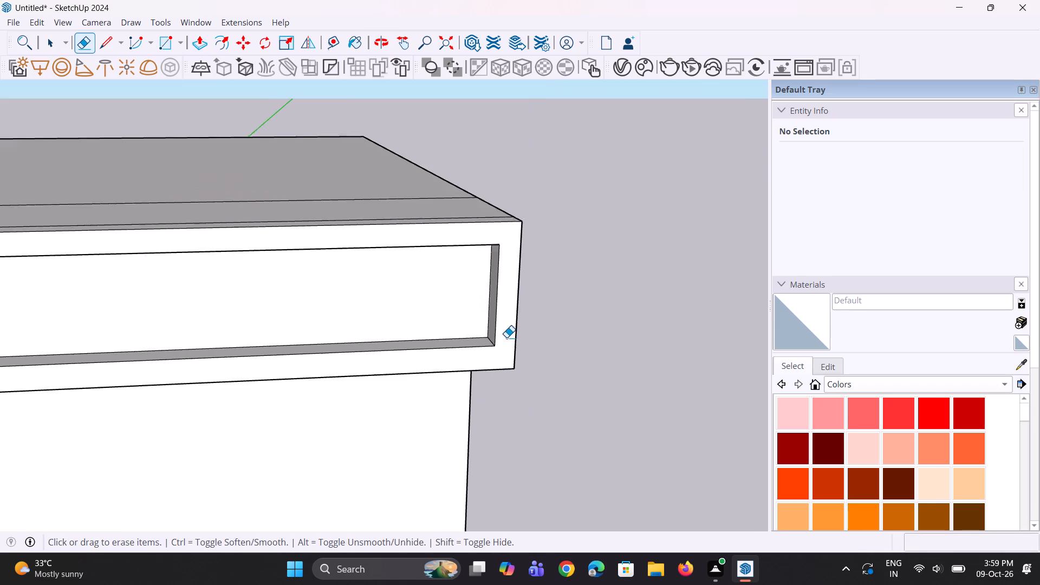
scroll(506, 337, "down", 9)
scroll(363, 343, "down", 8)
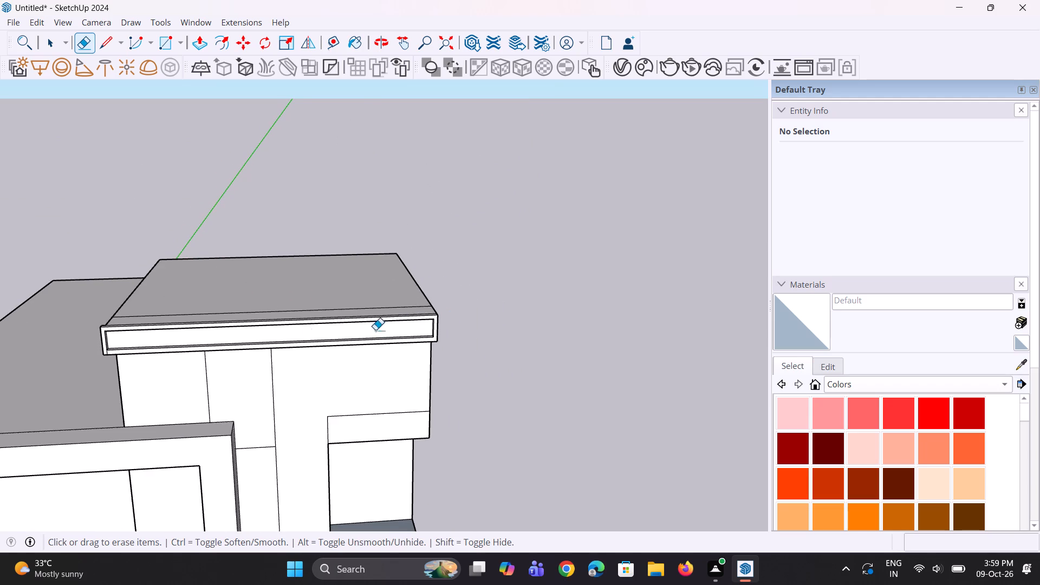
scroll(586, 248, "down", 4)
scroll(297, 320, "up", 9)
scroll(245, 324, "up", 3)
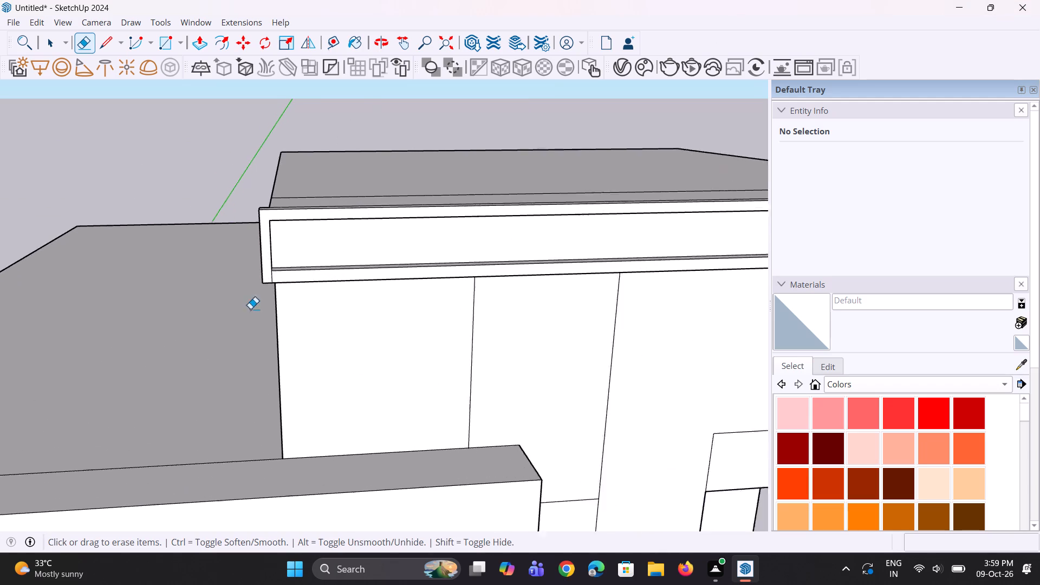
scroll(250, 309, "up", 4)
left_click(357, 170)
Push/Pull the upper face of the bottom border inside the recess down 5/8" to thin the border, and clear the selection.
scroll(349, 329, "down", 5)
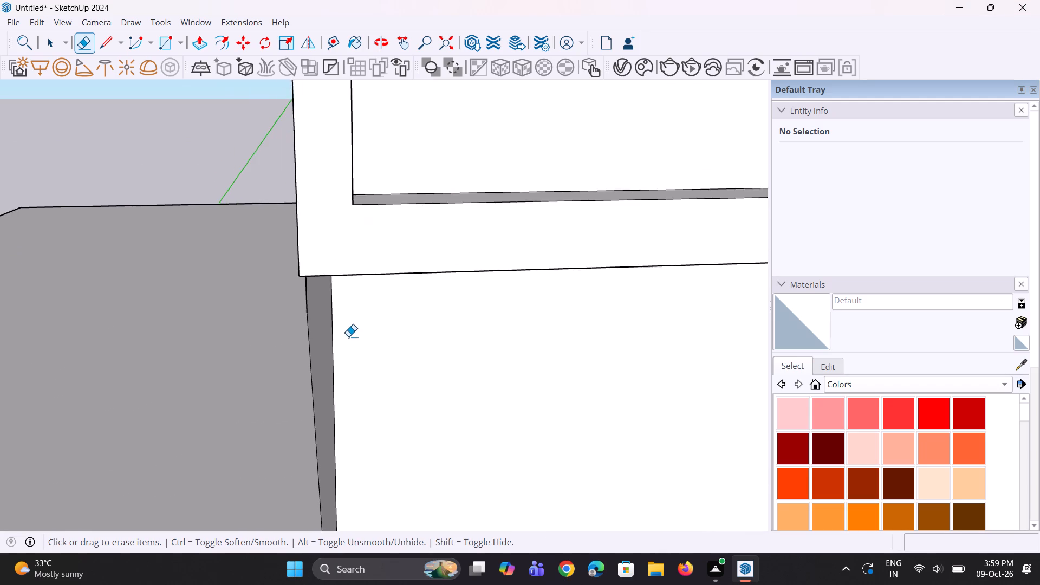
scroll(348, 336, "down", 9)
middle_click_drag(415, 301, 390, 272)
scroll(379, 275, "down", 3)
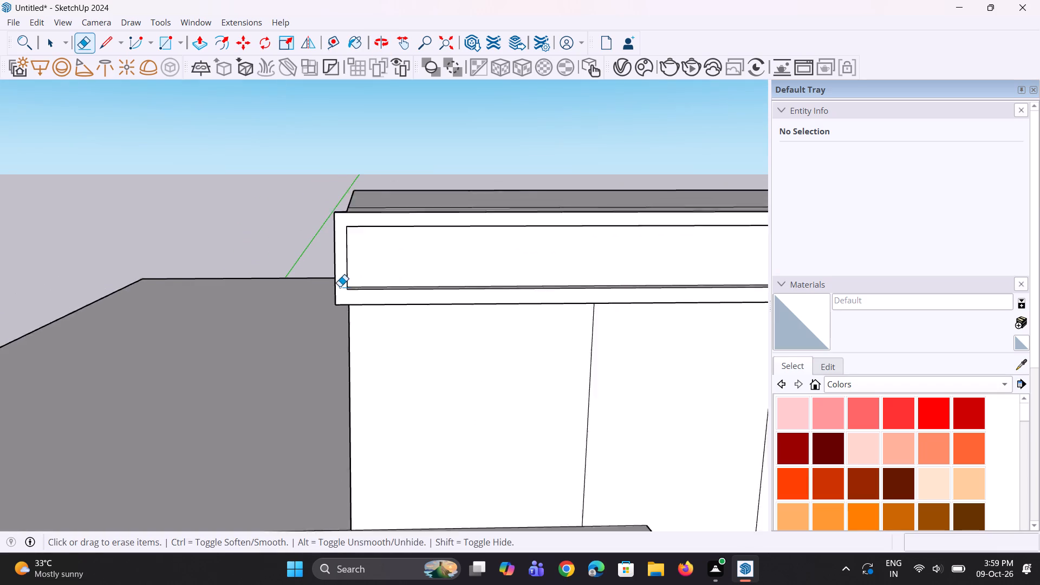
scroll(340, 287, "down", 7)
middle_click_drag(416, 278, 422, 233)
scroll(443, 271, "up", 2)
key("p")
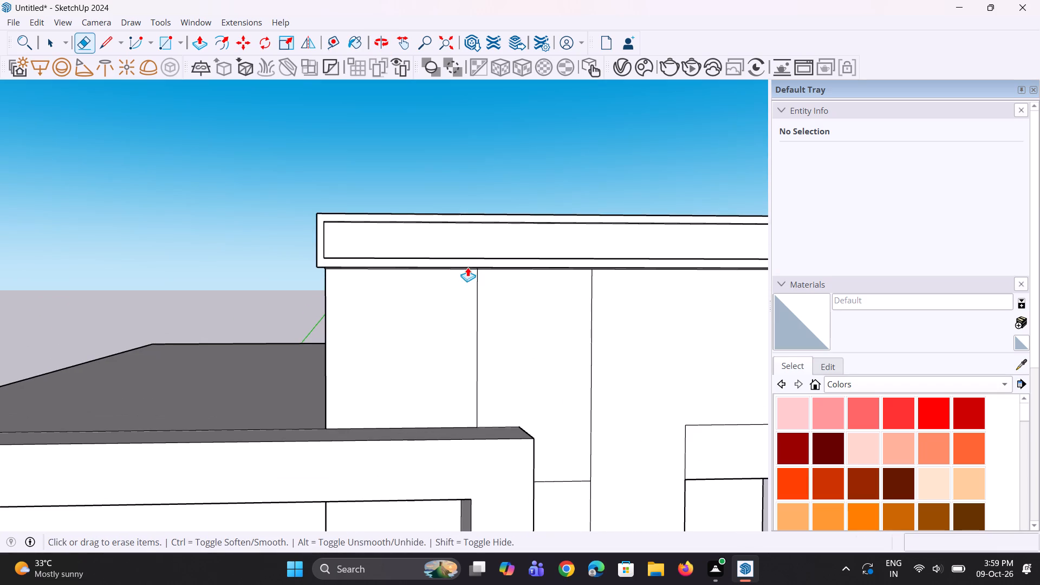
middle_click_drag(468, 253, 478, 368)
scroll(479, 329, "up", 6)
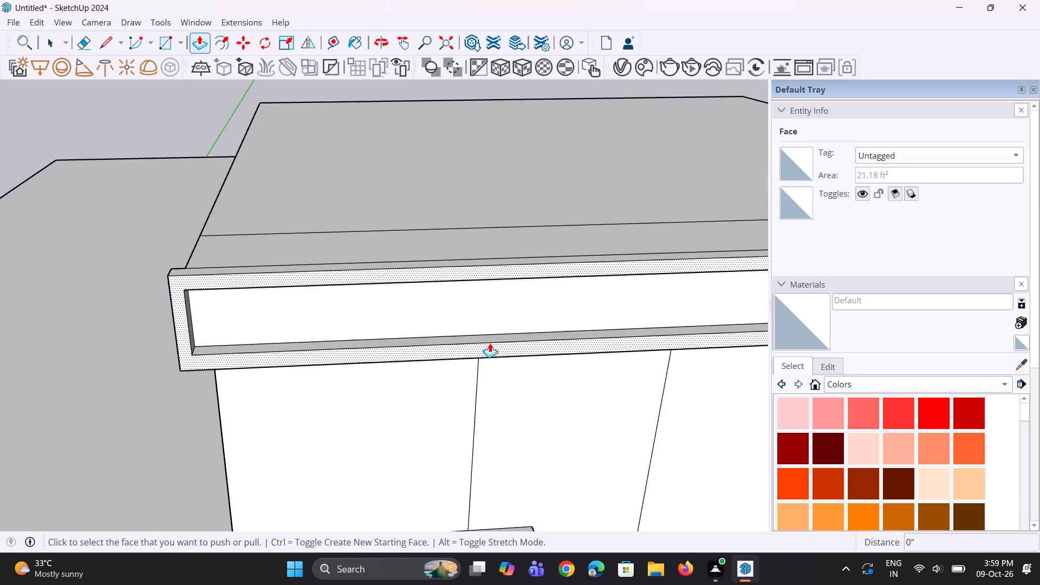
left_click(497, 335)
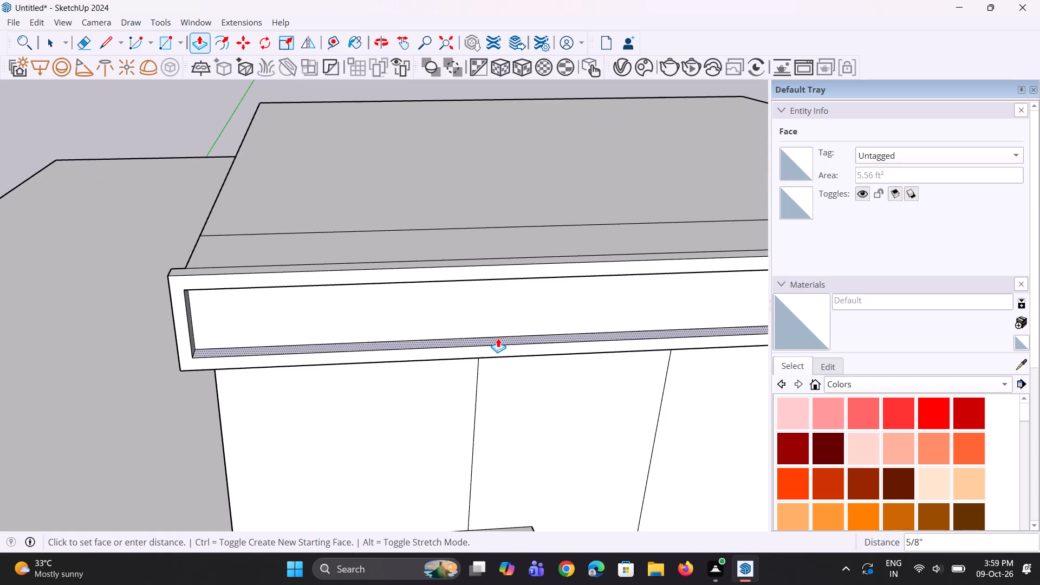
left_click(498, 338)
middle_click_drag(471, 373, 482, 314)
key("space")
key("space")
left_click(445, 151)
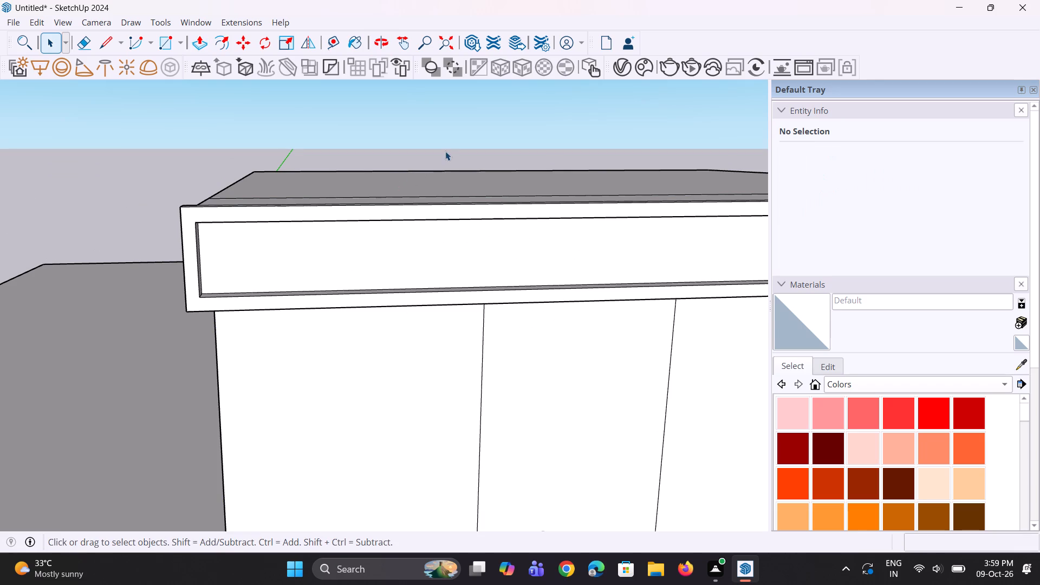
Examine the border around the rooftop block's front overhang from several angles and distances.
scroll(378, 368, "down", 4)
middle_click_drag(381, 300, 393, 270)
scroll(441, 259, "up", 2)
middle_click_drag(462, 268, 472, 231)
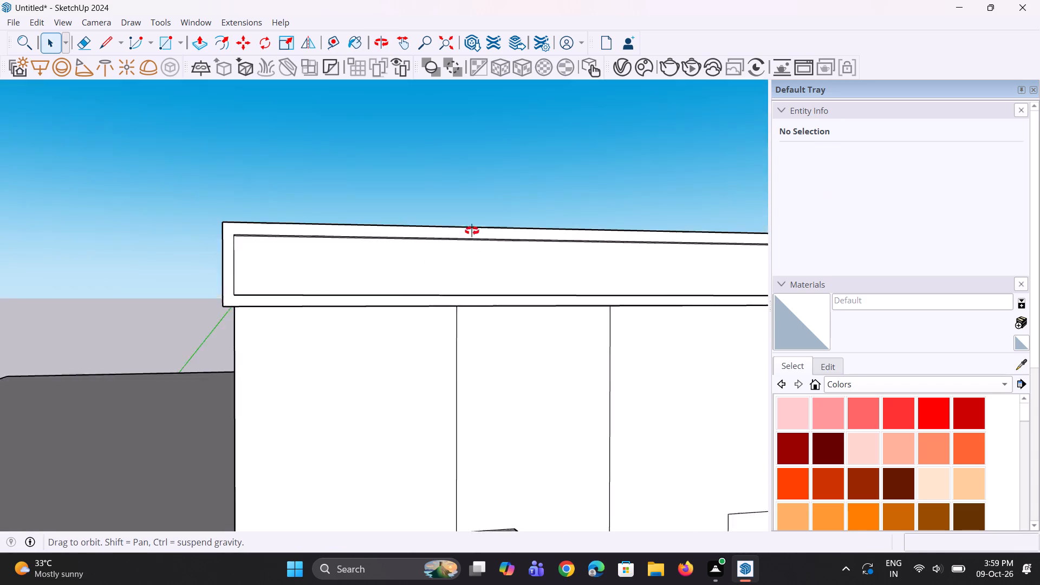
middle_click_drag(472, 231, 458, 272)
scroll(458, 272, "down", 8)
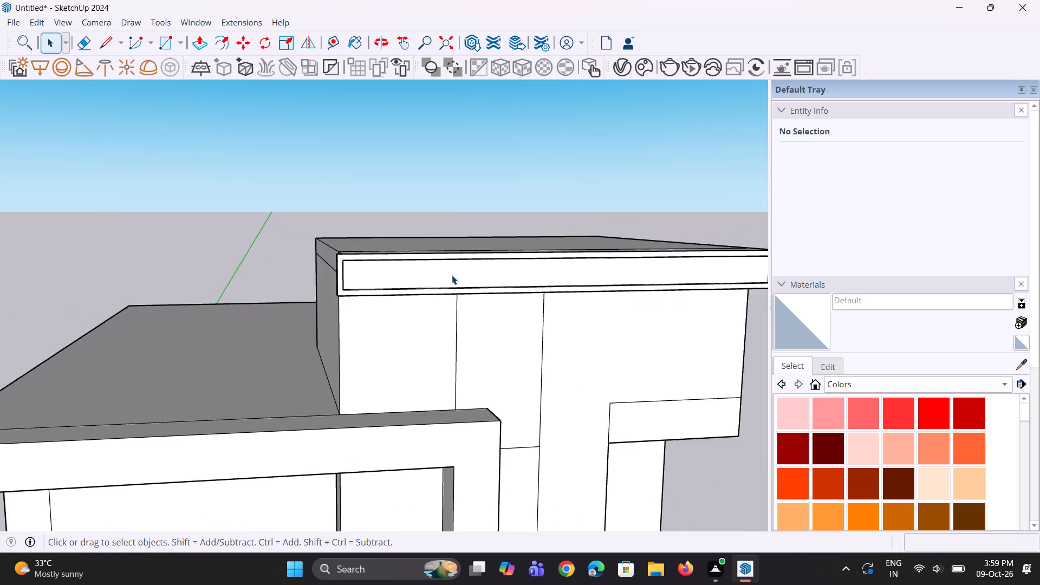
scroll(452, 275, "down", 4)
middle_click_drag(451, 277, 470, 267)
scroll(687, 302, "up", 2)
middle_click_drag(673, 294, 659, 285)
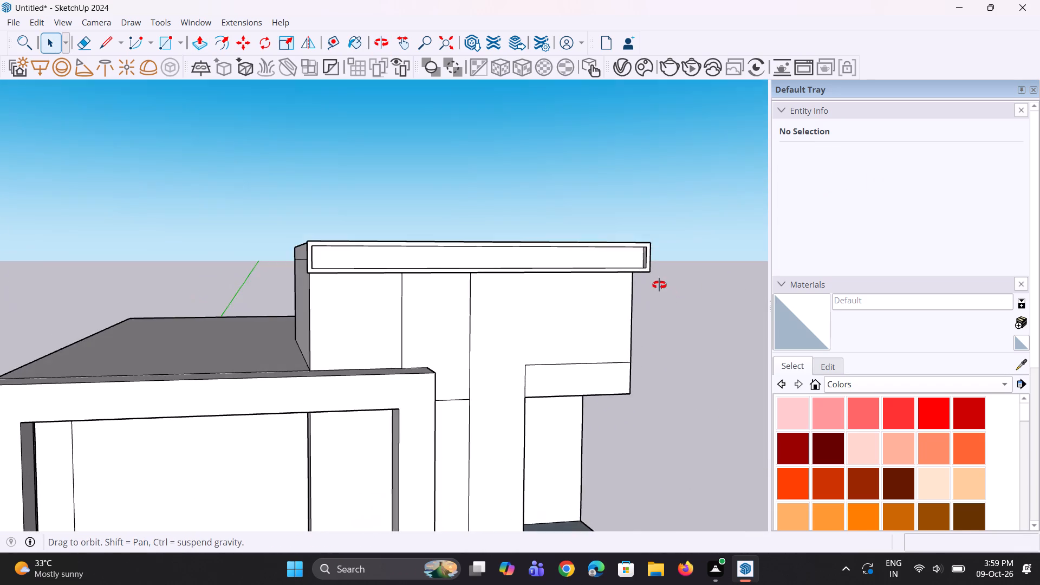
Push/Pull the front face of the rooftop overhang's rectangular border slightly inward to reduce its projection, and clear the selection.
middle_click_drag(659, 285, 715, 339)
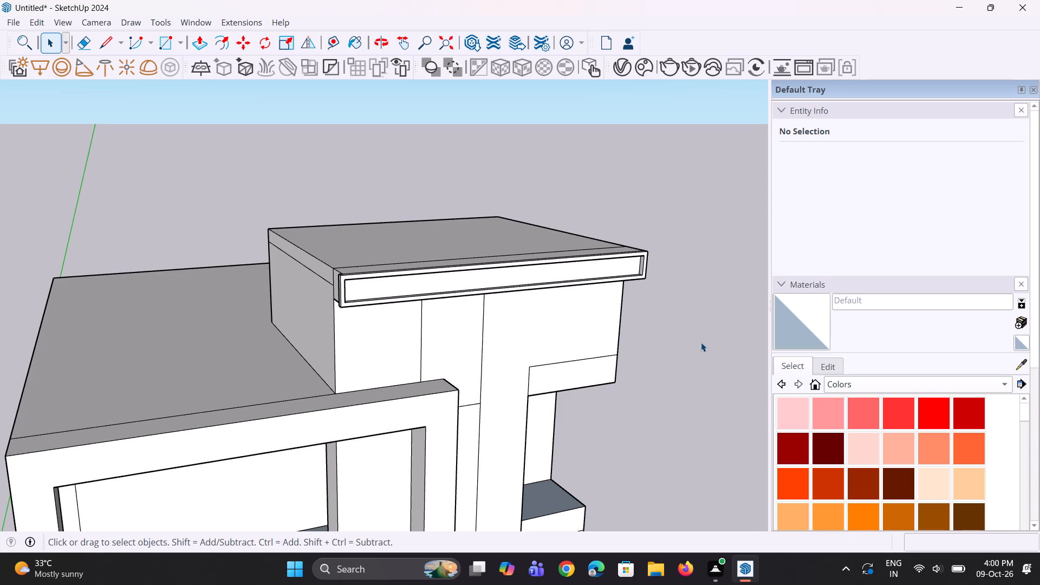
scroll(569, 261, "up", 3)
scroll(684, 244, "up", 3)
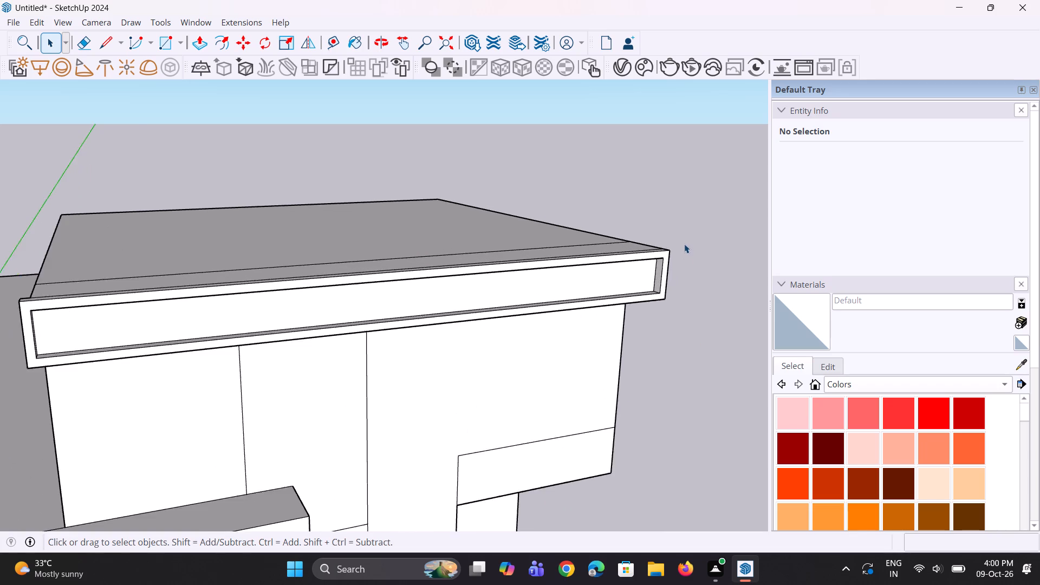
scroll(682, 261, "up", 4)
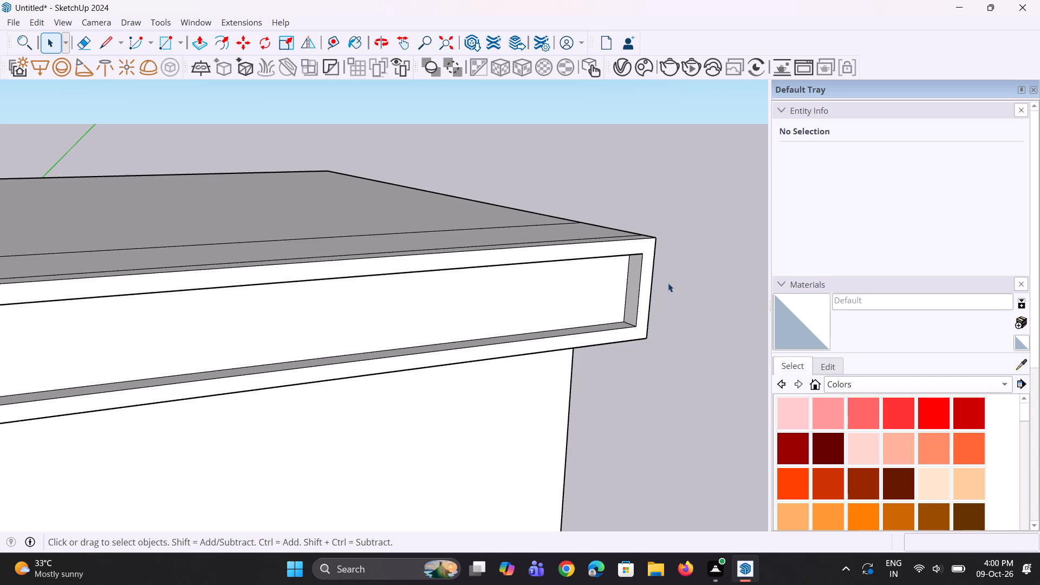
key("p")
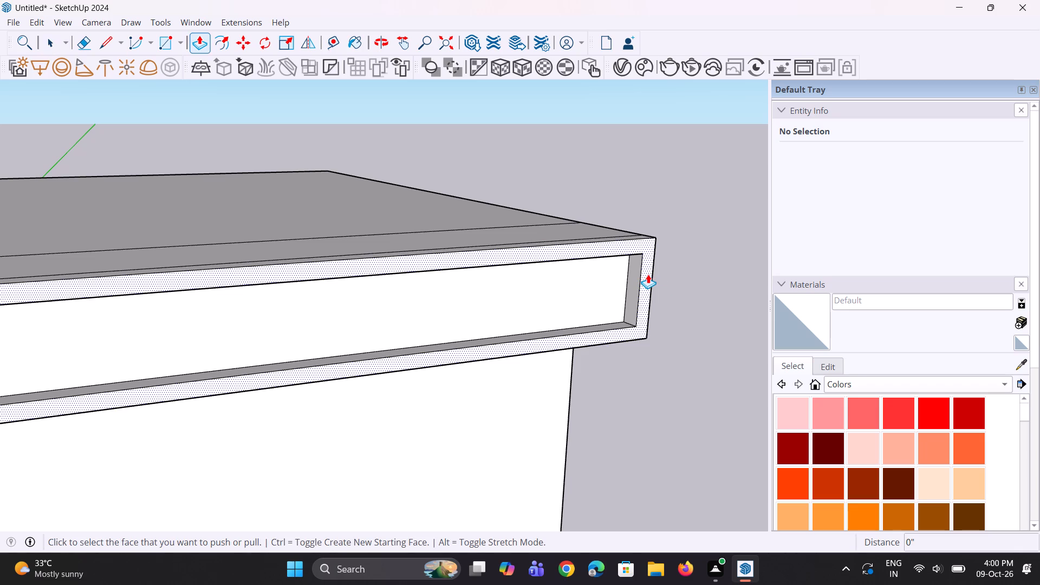
left_click(648, 274)
left_click(646, 271)
key("space")
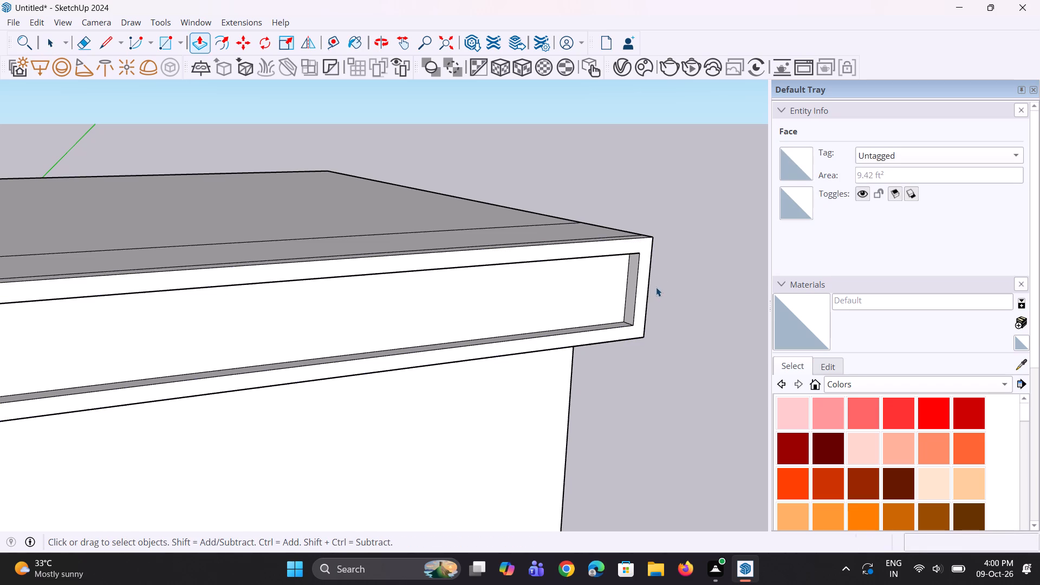
key("space")
left_click(656, 288)
scroll(682, 304, "down", 8)
scroll(535, 333, "down", 1)
middle_click_drag(425, 340, 529, 312)
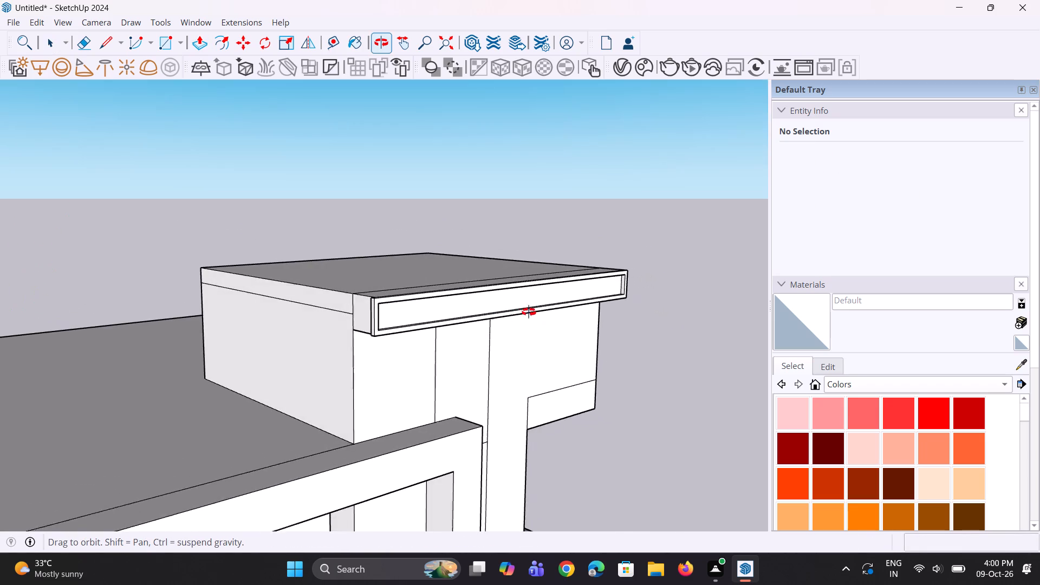
Examine the left end of the raised rectangular border on the rooftop overhang from closer up.
middle_click_drag(529, 312, 550, 325)
scroll(428, 360, "up", 3)
middle_click_drag(433, 348, 454, 346)
scroll(387, 308, "up", 4)
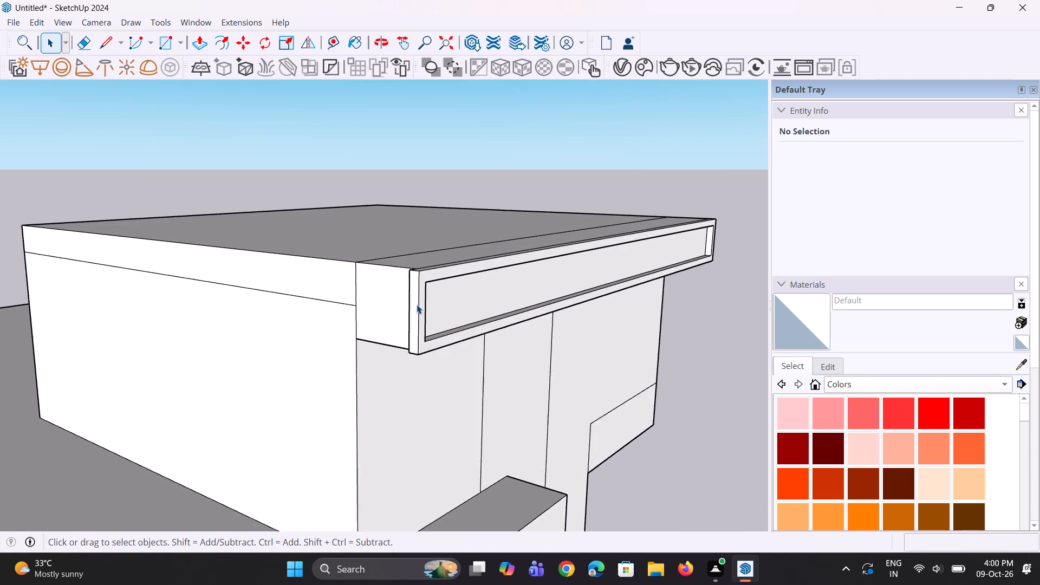
scroll(417, 304, "up", 1)
middle_click(417, 304)
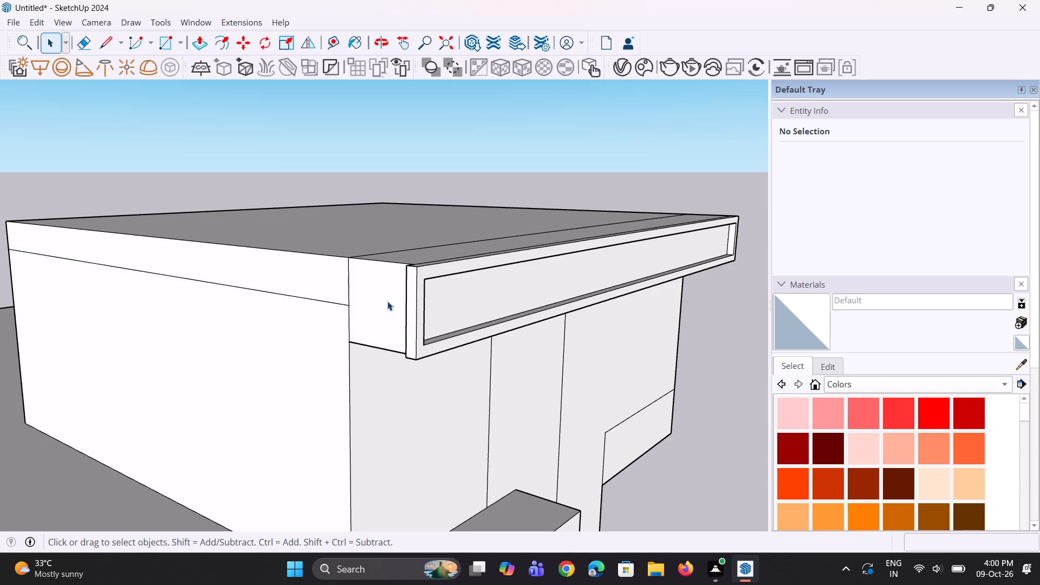
scroll(444, 347, "up", 3)
Undo the recent border thinning edits back to before the right vertical border was raised.
key("ctrl+z")
key("ctrl+z")
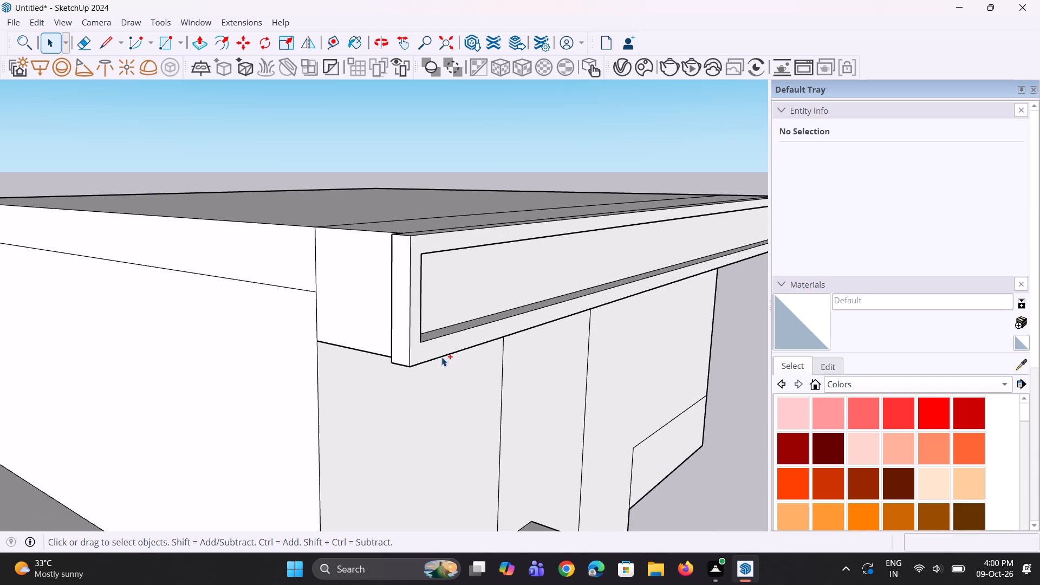
key("ctrl+z")
scroll(369, 349, "down", 3)
middle_click_drag(444, 379, 391, 371)
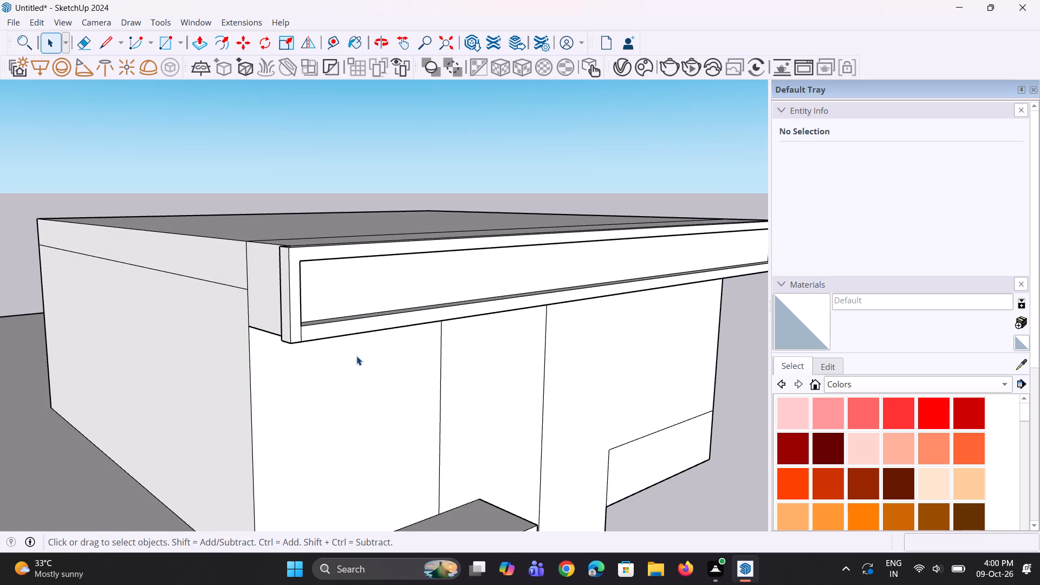
key("ctrl+z")
key("ctrl+z")
key("ctrl+z")
key("ctrl+z")
key("space")
key("space")
scroll(690, 445, "down", 3)
left_click(736, 440)
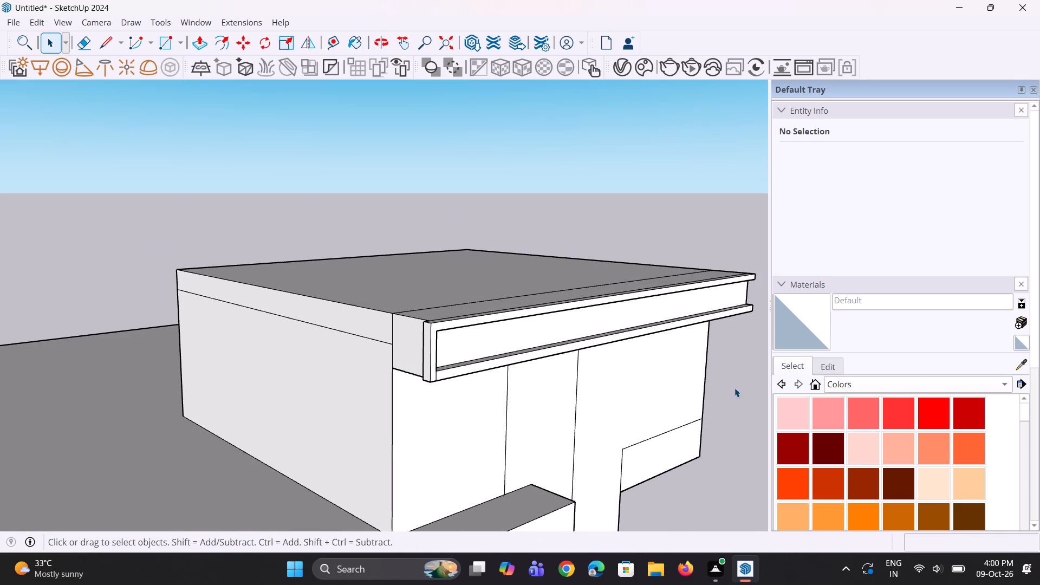
Undo the left vertical border and the raised bottom strip, keeping only the projecting top strip on the overhang.
middle_click_drag(727, 365, 707, 354)
key("ctrl+z")
key("ctrl+z")
key("ctrl+z")
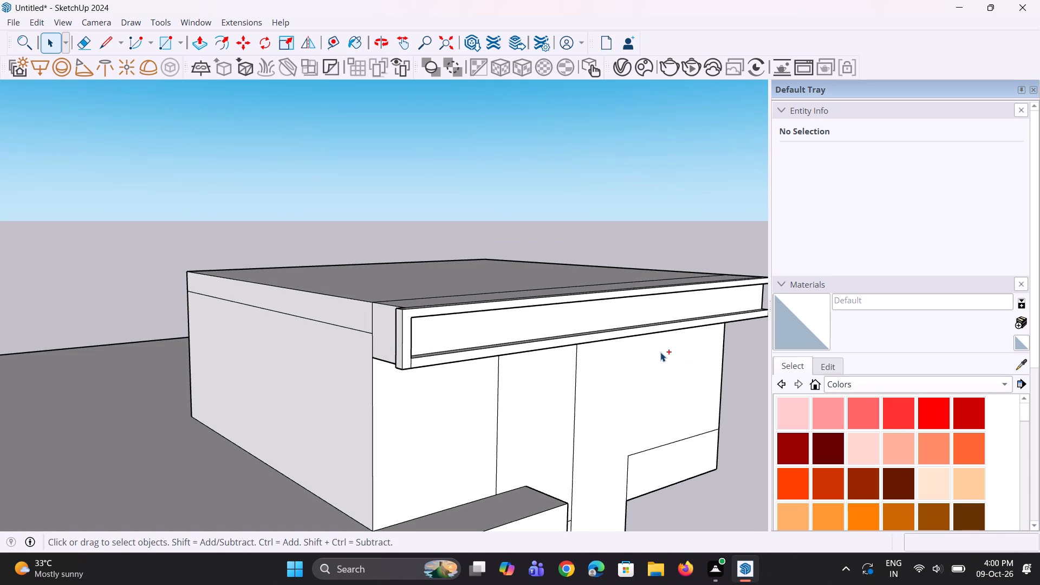
key("ctrl+z")
key("ctrl+z")
key("ctrl+z")
scroll(632, 354, "down", 3)
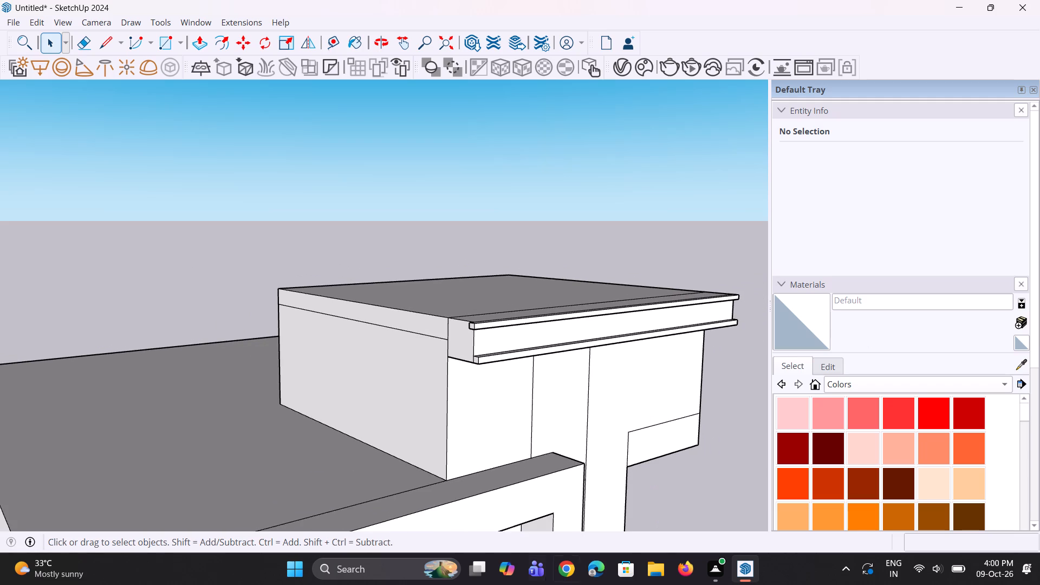
scroll(184, 418, "down", 6)
scroll(268, 393, "up", 5)
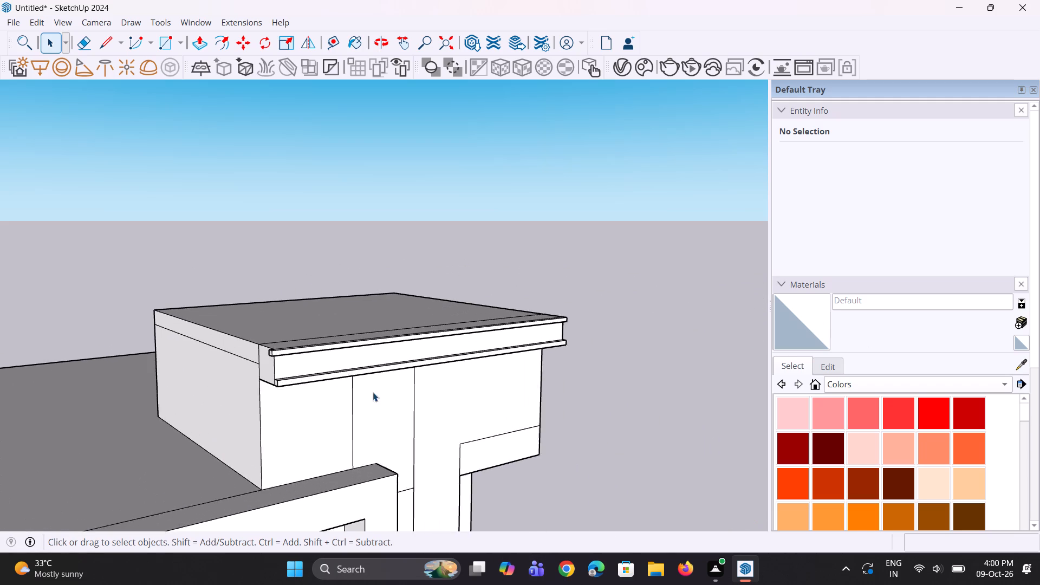
scroll(373, 392, "up", 3)
key("ctrl+z")
key("ctrl+z")
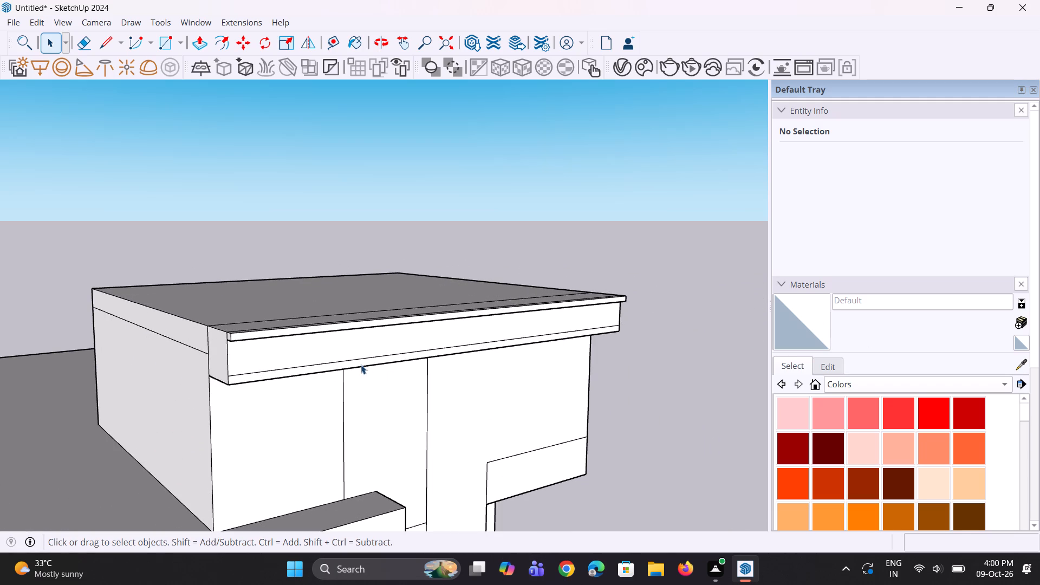
Push/Pull the left end face of the overhang's projecting top strip outward about 1 15/16".
middle_click_drag(373, 372, 384, 375)
scroll(265, 337, "up", 4)
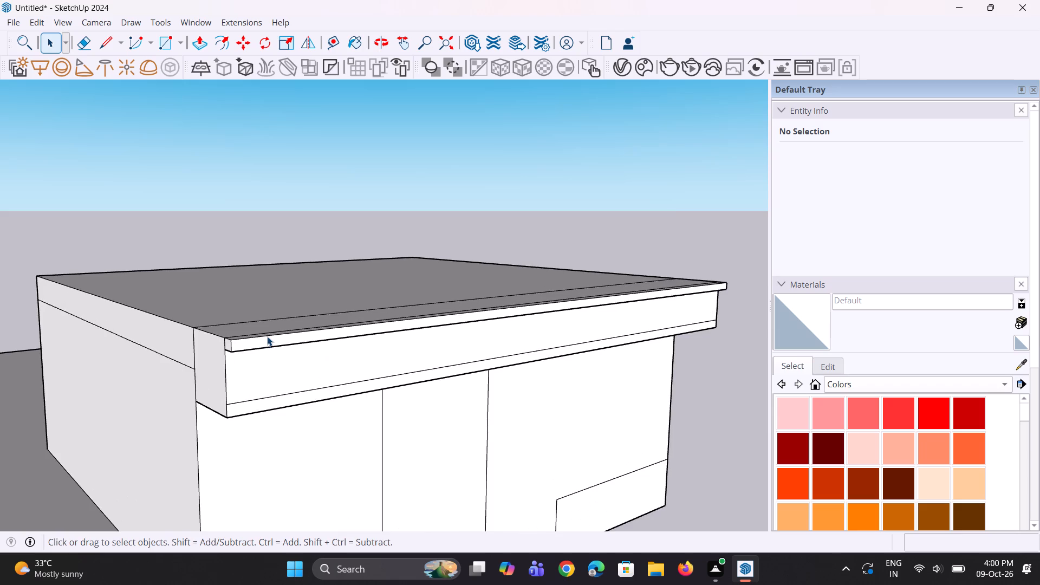
middle_click_drag(282, 343, 308, 354)
scroll(217, 364, "up", 2)
key("p")
scroll(269, 368, "up", 2)
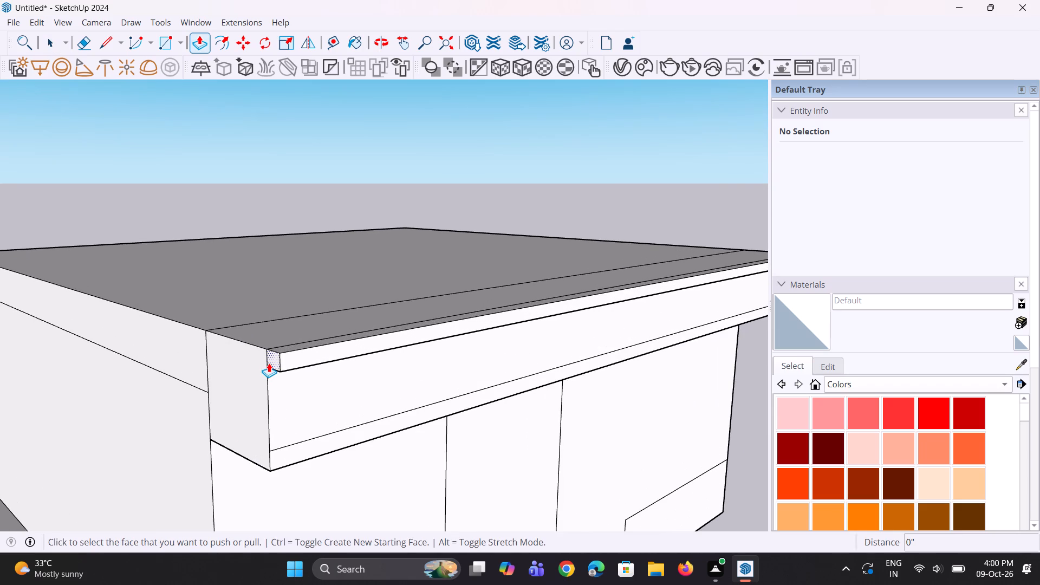
left_click(269, 363)
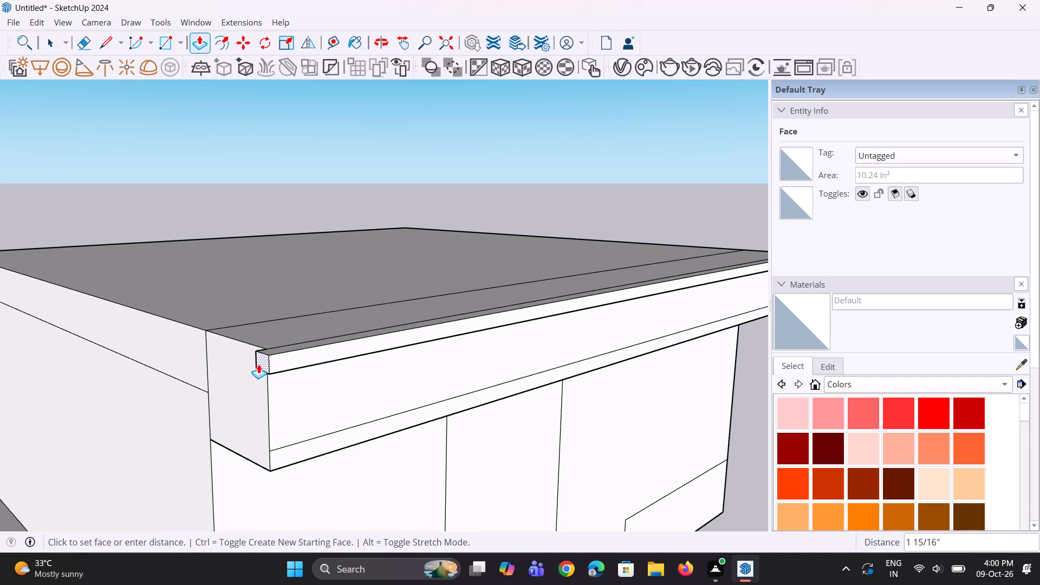
left_click(258, 364)
Push/Pull the opposite, right end face of the projecting top strip outward about 2 1/16".
scroll(213, 381, "down", 7)
middle_click_drag(500, 365, 19, 360)
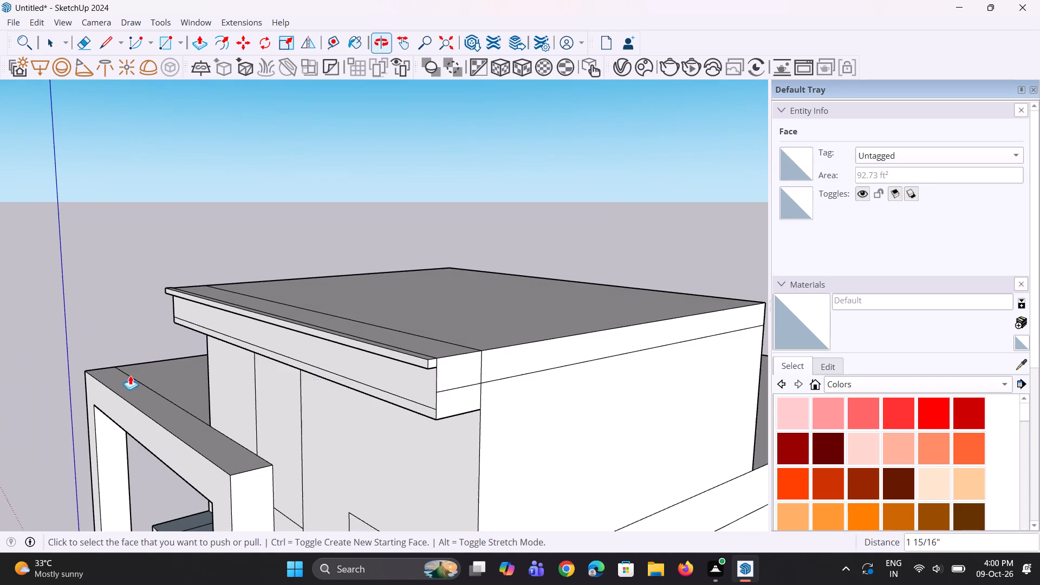
scroll(406, 375, "up", 5)
left_click(431, 357)
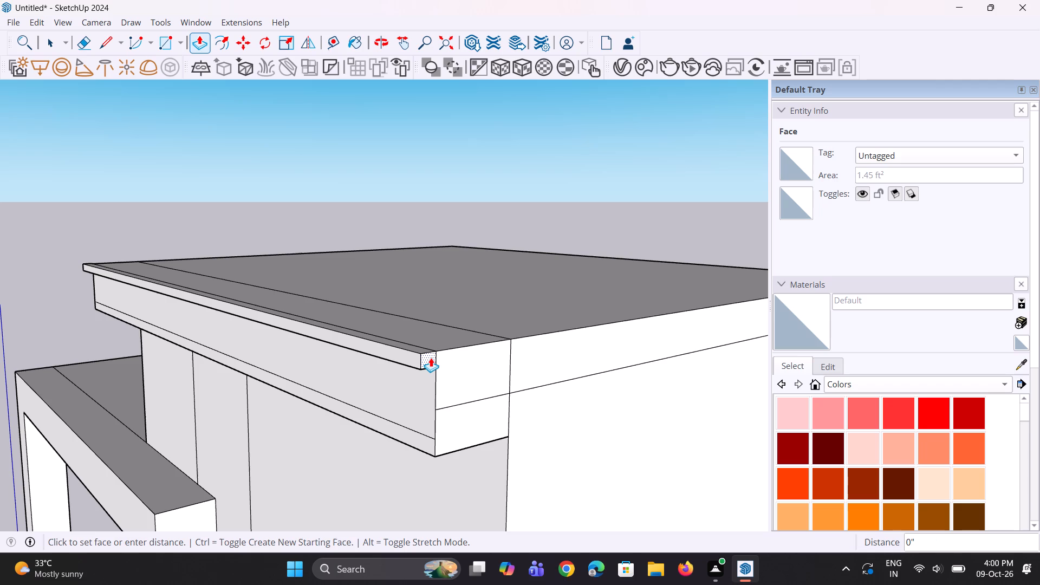
left_click(437, 363)
Erase the leftover horizontal edge along the lower part of the overhang's front face.
middle_click_drag(357, 454, 417, 435)
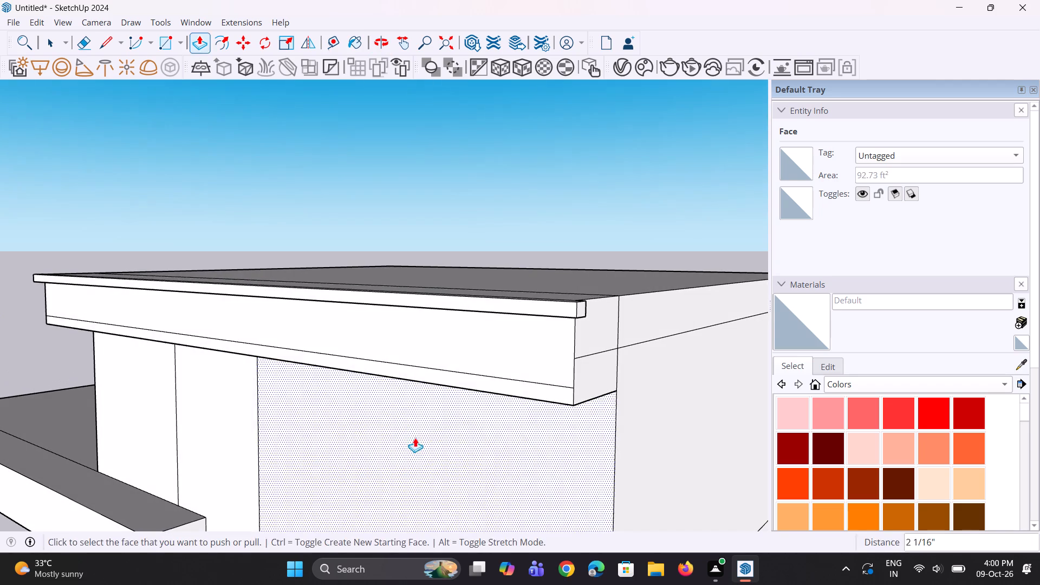
key("e")
left_click(506, 376)
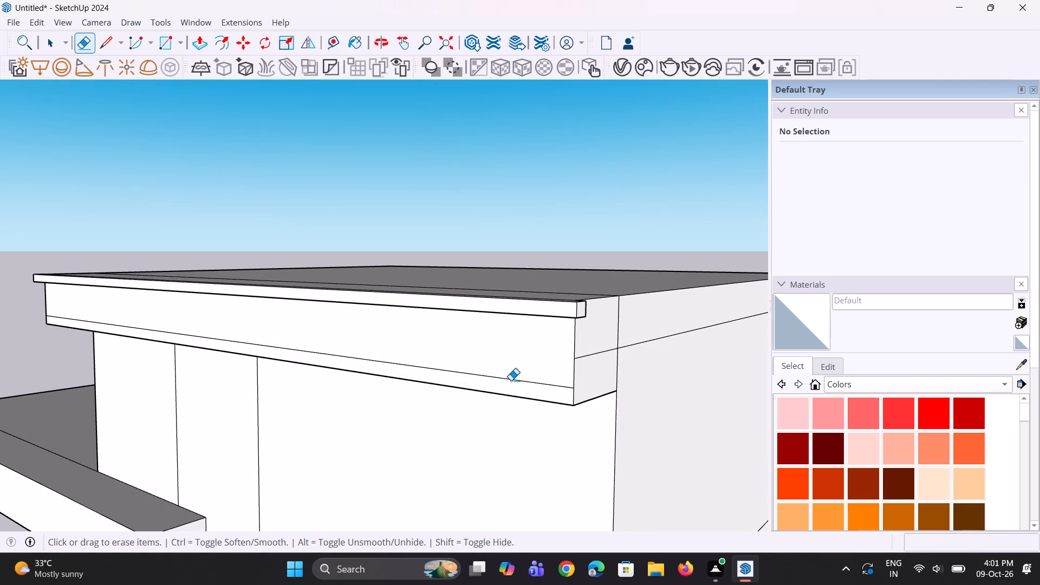
left_click(511, 380)
Push/Pull the upper band on the rooftop block's left side wall outward about 10 7/8".
scroll(511, 395, "down", 6)
middle_click_drag(513, 407, 530, 418)
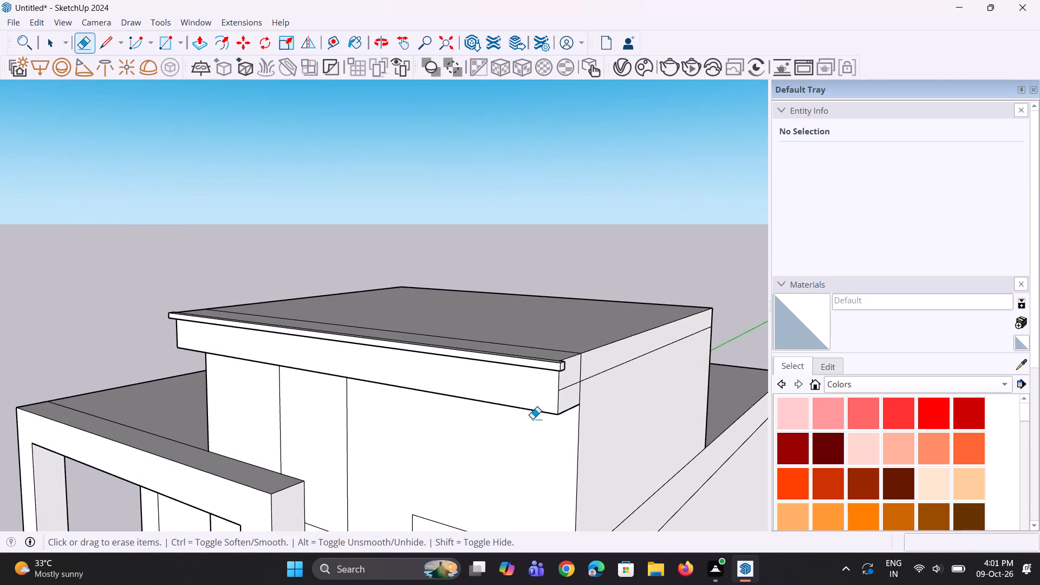
middle_click_drag(545, 402, 828, 403)
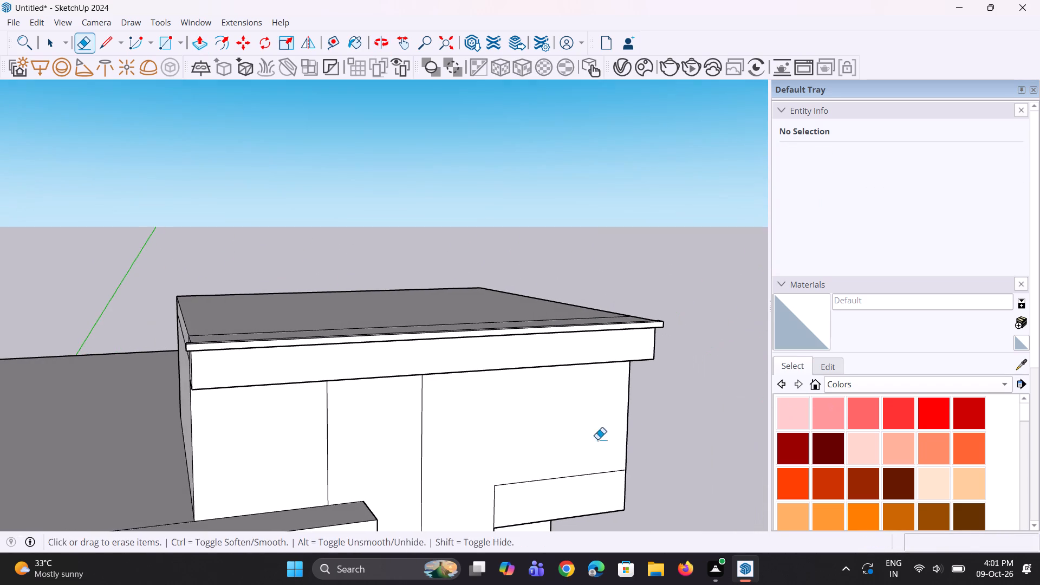
middle_click_drag(627, 413, 314, 414)
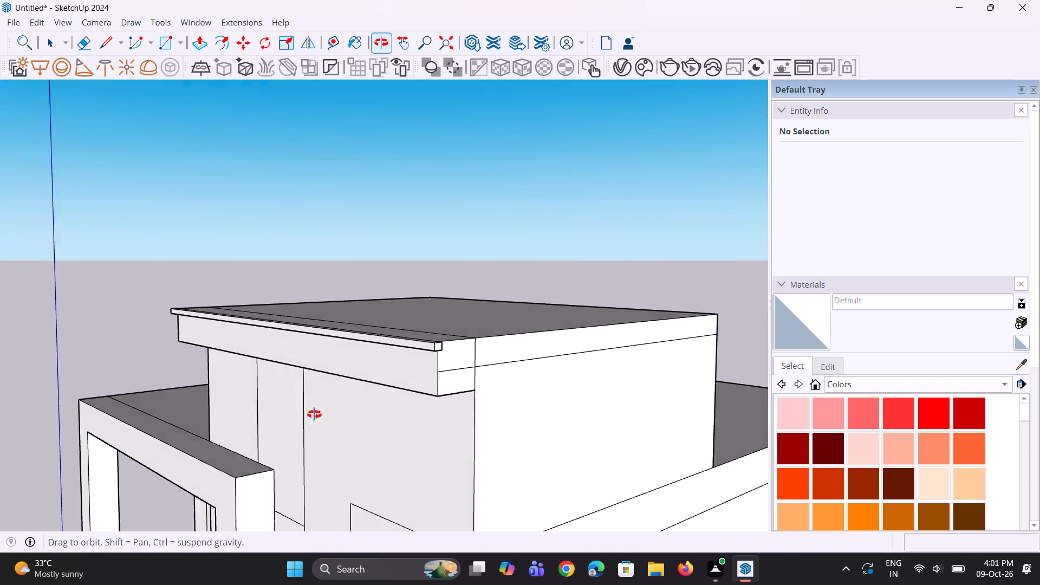
middle_click_drag(314, 414, 782, 405)
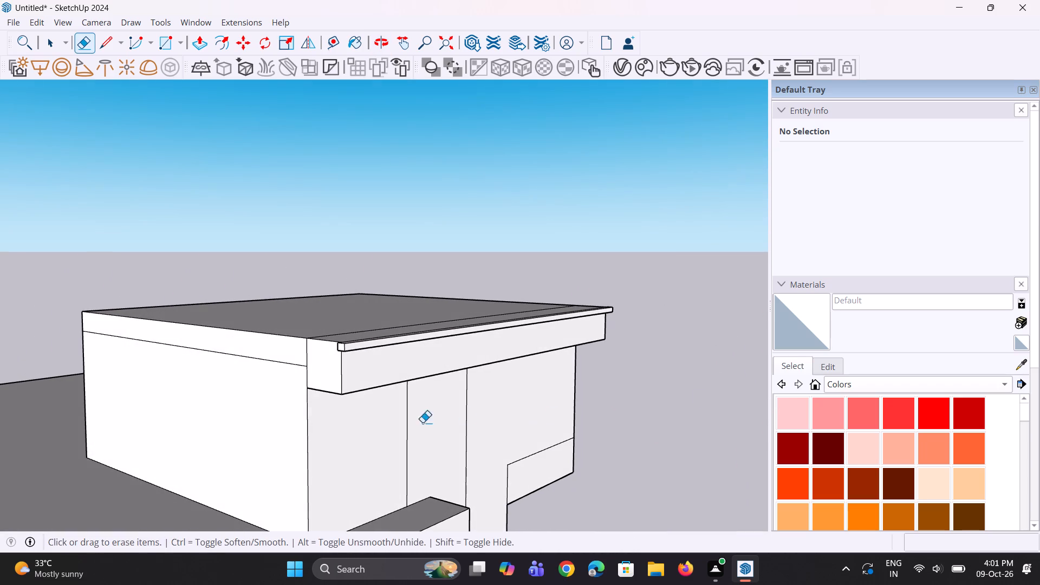
middle_click_drag(363, 422, 427, 421)
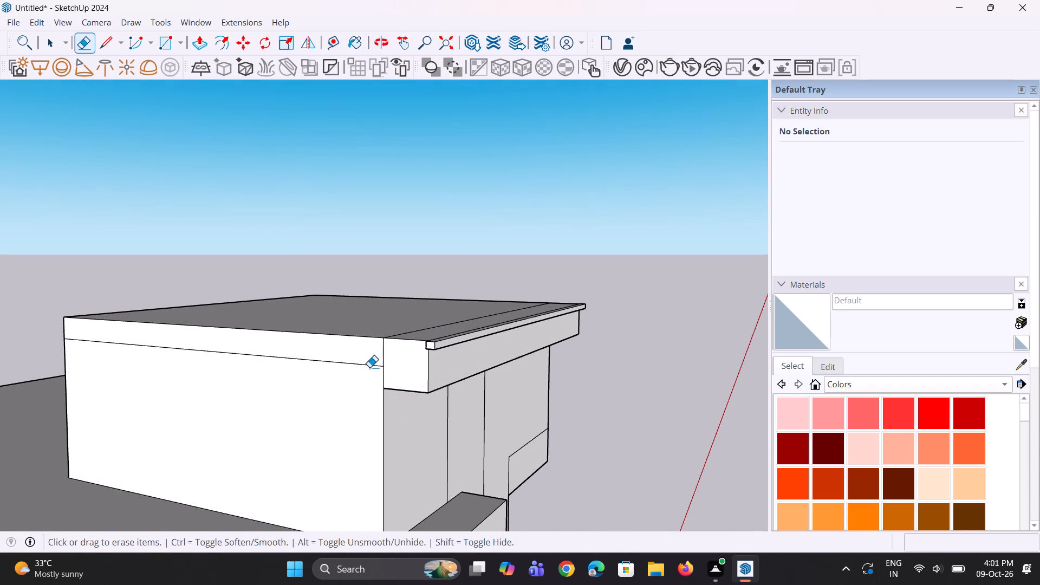
key("space")
type("p")
left_click(372, 361)
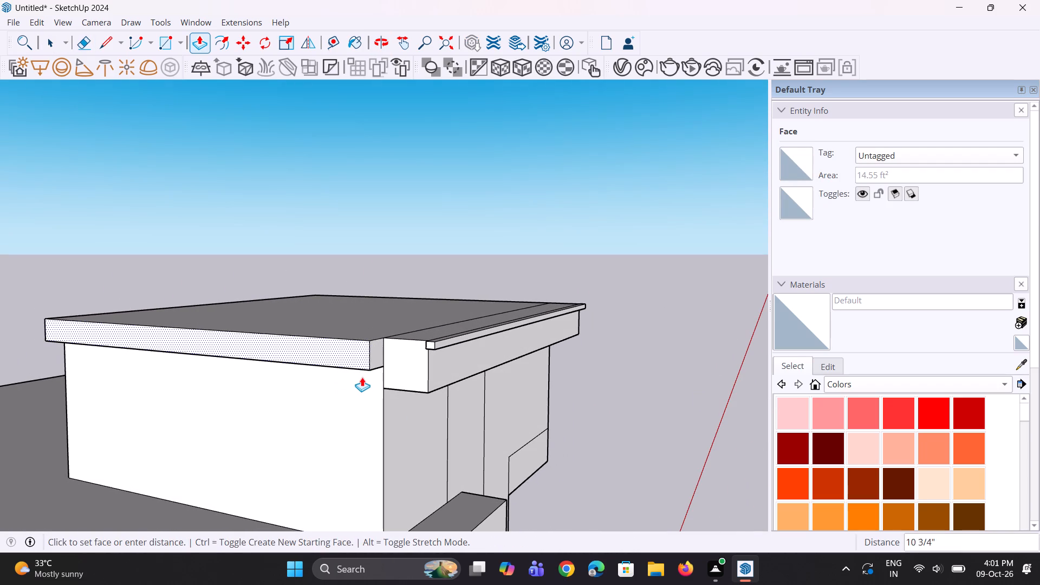
left_click(362, 377)
Push/Pull the underside of the left side band down to the level of the front overhang's underside.
middle_click_drag(326, 403, 323, 268)
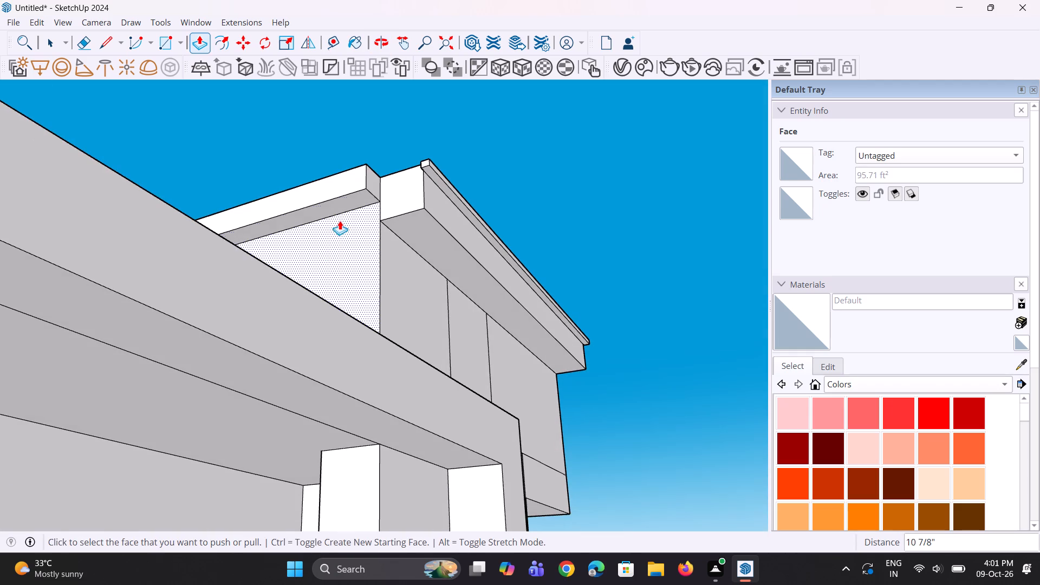
left_click(340, 205)
left_click(405, 219)
middle_click_drag(393, 229, 346, 353)
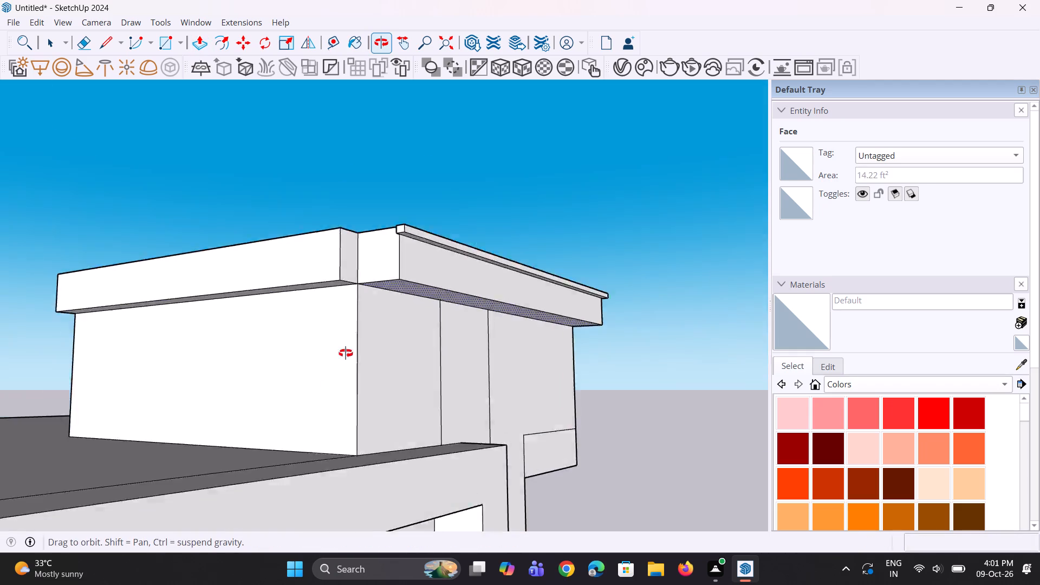
middle_click_drag(346, 353, 326, 399)
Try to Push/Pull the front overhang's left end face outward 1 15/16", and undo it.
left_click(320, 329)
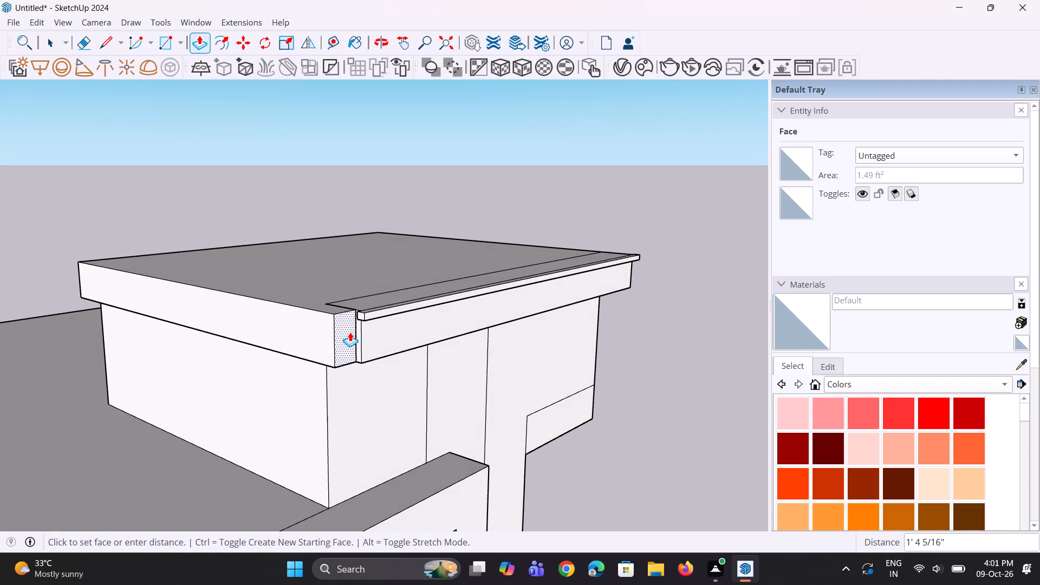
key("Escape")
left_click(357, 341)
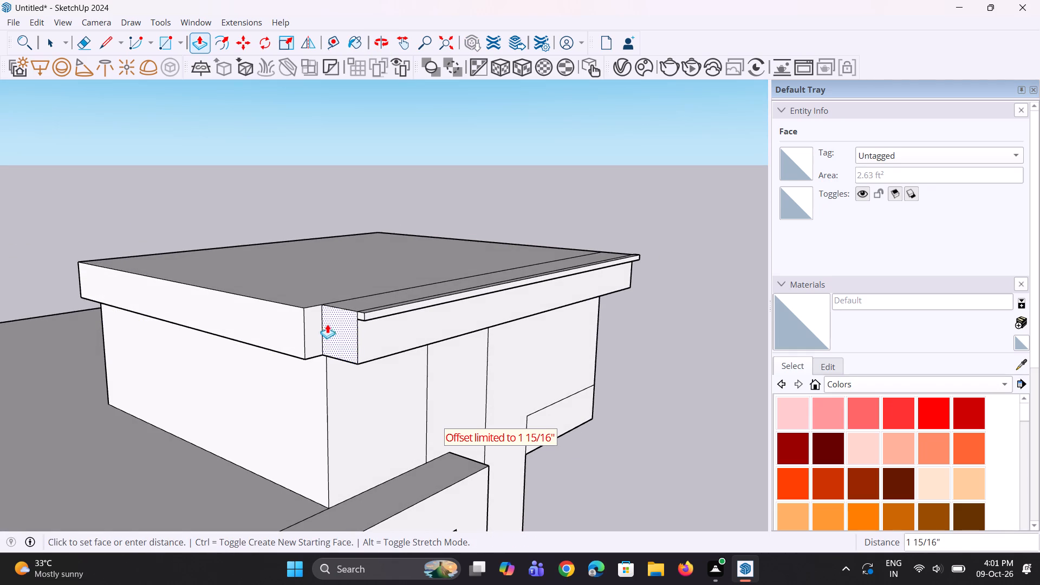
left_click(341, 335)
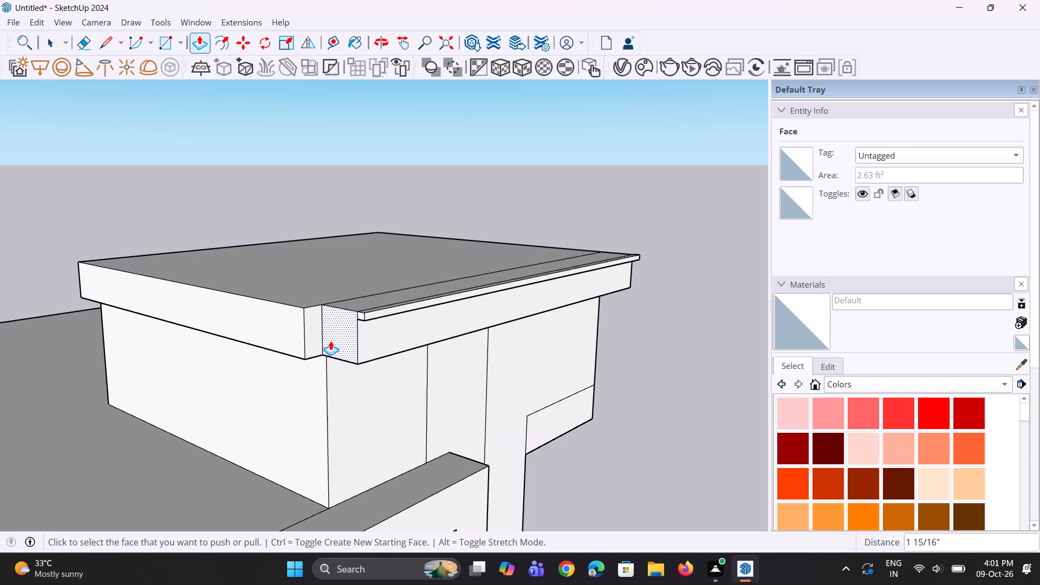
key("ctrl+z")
Push/Pull the front overhang's left end face outward 1 15/16" and a further 8 15/16", flush with the side band.
left_click(344, 332)
left_click(316, 348)
left_click(344, 342)
left_click(295, 304)
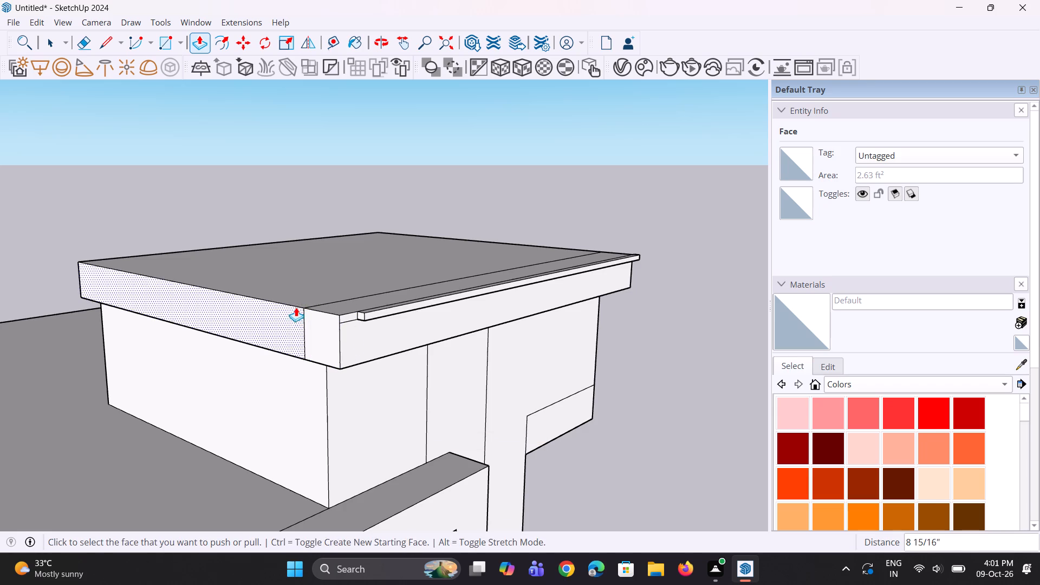
Push/Pull the small strip at the overhang's extended left corner forward about 3 9/16", flush with the projecting top strip.
middle_click_drag(307, 340, 297, 341)
scroll(330, 321, "up", 6)
left_click(333, 317)
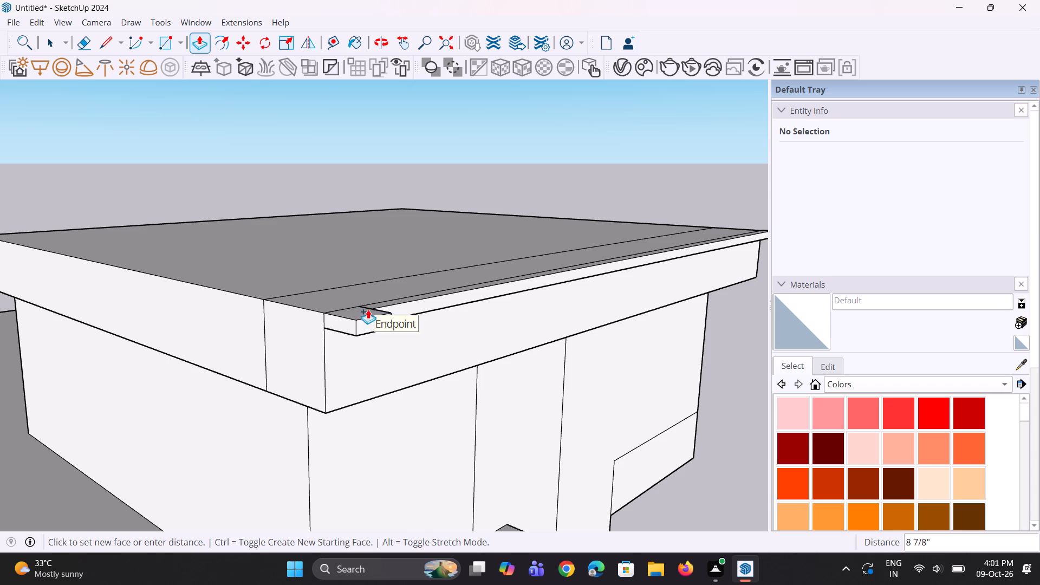
left_click(378, 307)
Erase the seam edges on the front and top faces of the projecting strip near its left end.
middle_click_drag(386, 323, 329, 332)
scroll(323, 327, "up", 6)
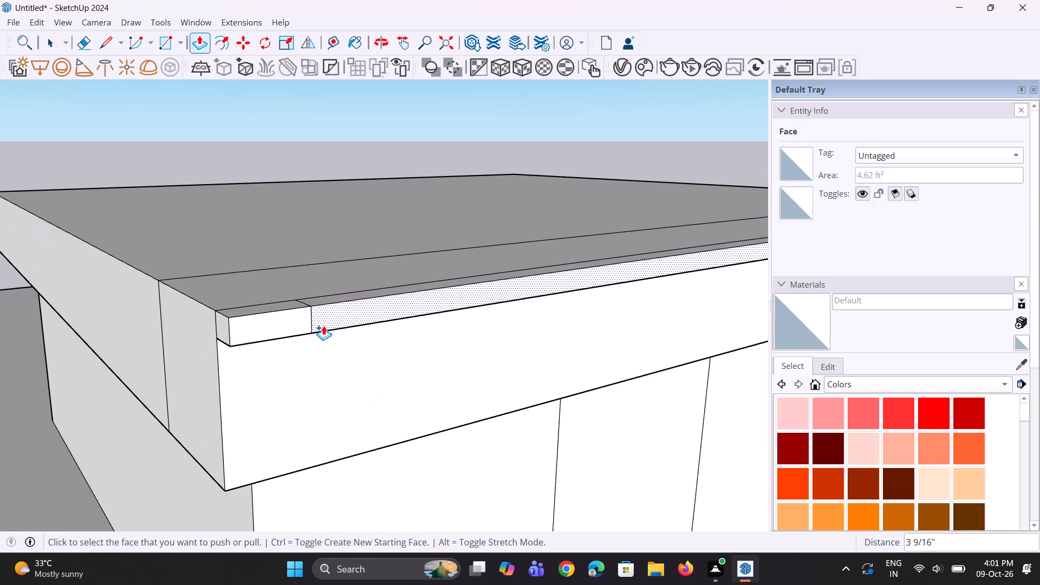
key("e")
left_click(314, 322)
middle_click_drag(317, 335, 306, 362)
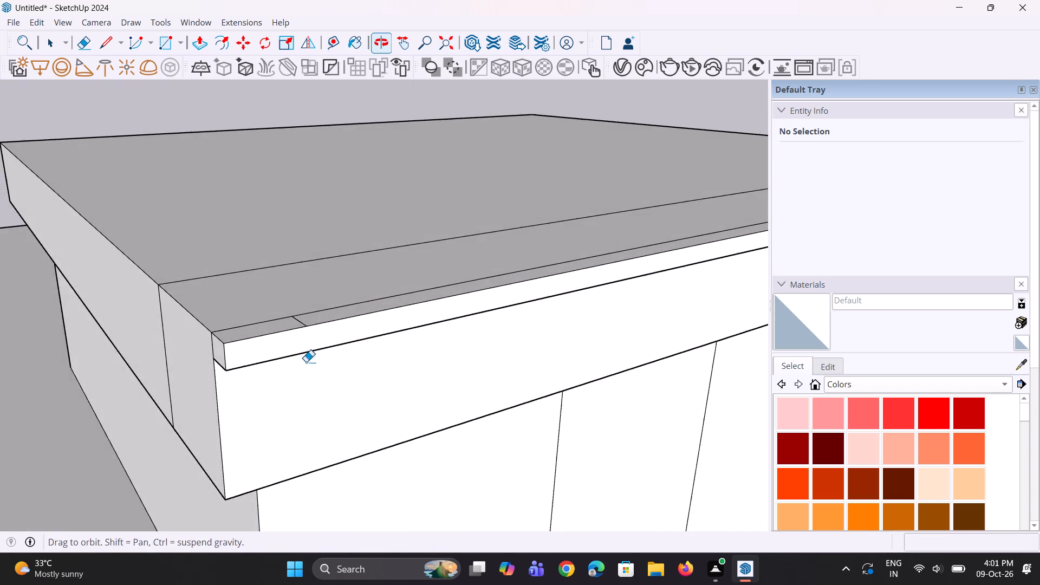
middle_click_drag(306, 362, 309, 367)
scroll(302, 326, "up", 2)
left_click(302, 325)
scroll(296, 318, "down", 16)
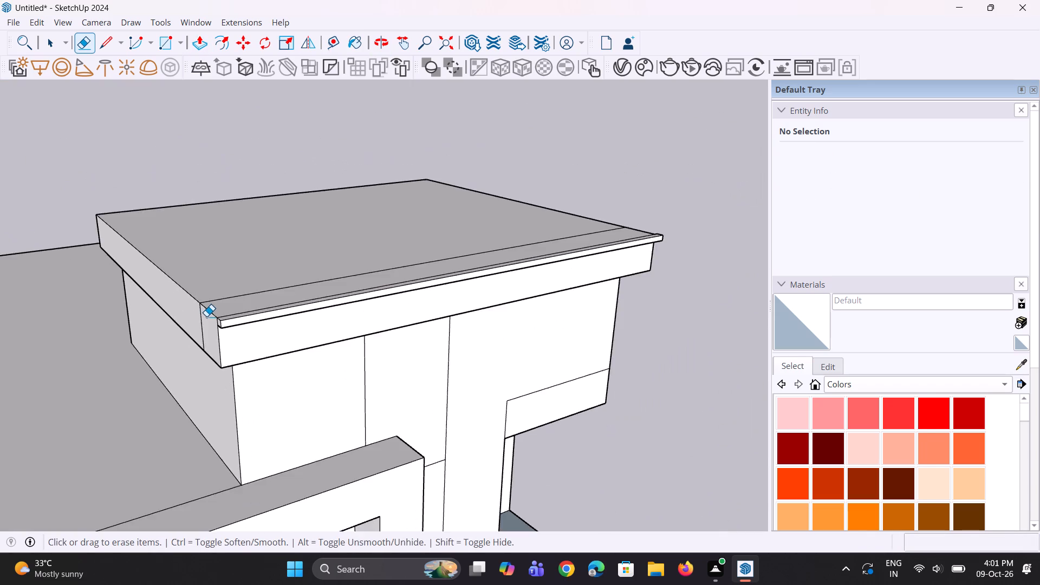
Erase the seam edges on the roof's top face and left side face near the front overhang.
scroll(206, 316, "down", 4)
middle_click_drag(391, 357, 329, 306)
scroll(115, 303, "up", 1)
middle_click_drag(119, 304, 289, 333)
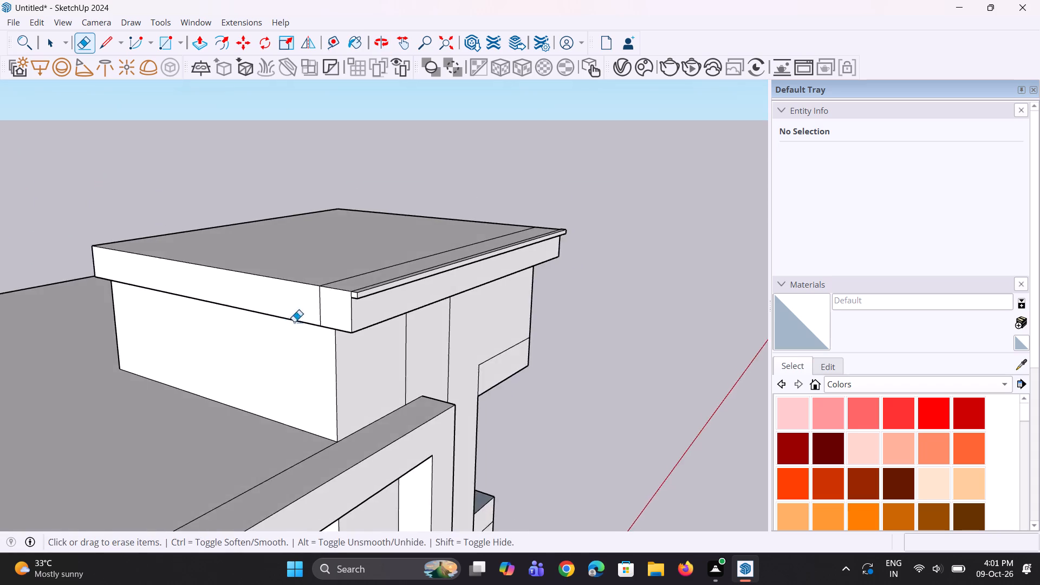
scroll(319, 316, "up", 2)
left_click(319, 313)
left_click(344, 267)
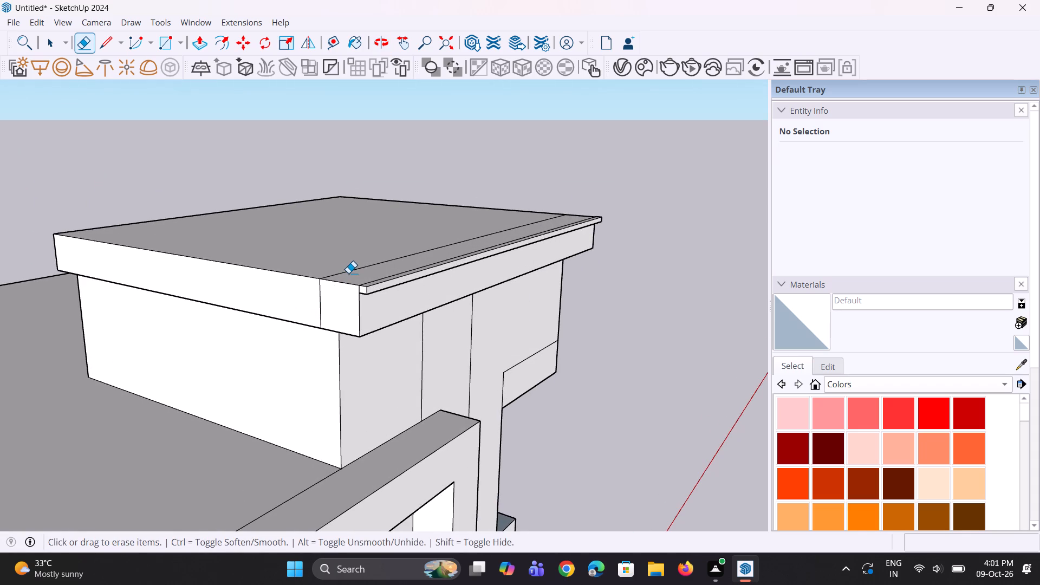
left_click(354, 269)
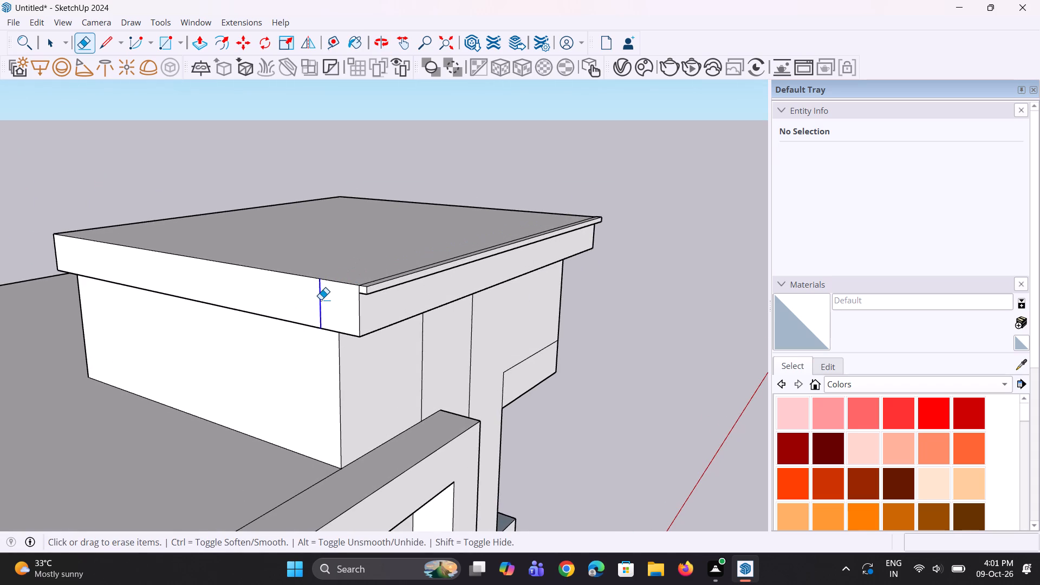
left_click(321, 300)
Erase the vertical and horizontal seam edges on the right side face of the rooftop block where the front overhang meets it.
scroll(321, 328, "down", 8)
middle_click_drag(465, 324, 0, 300)
scroll(414, 307, "up", 6)
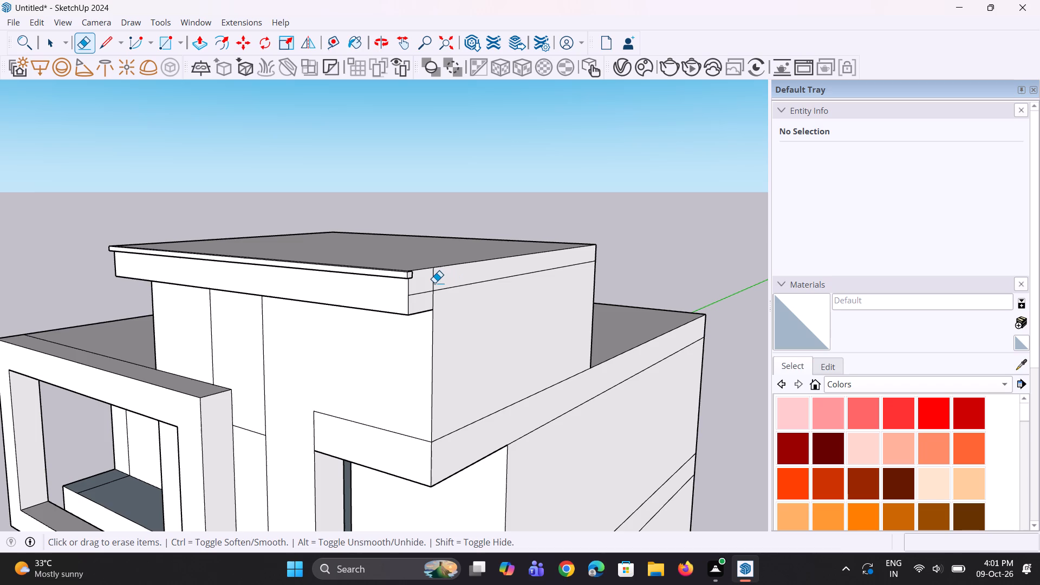
left_click(434, 283)
left_click(434, 291)
Examine the front facade and the roof overhang's ends from several angles.
scroll(419, 330, "down", 5)
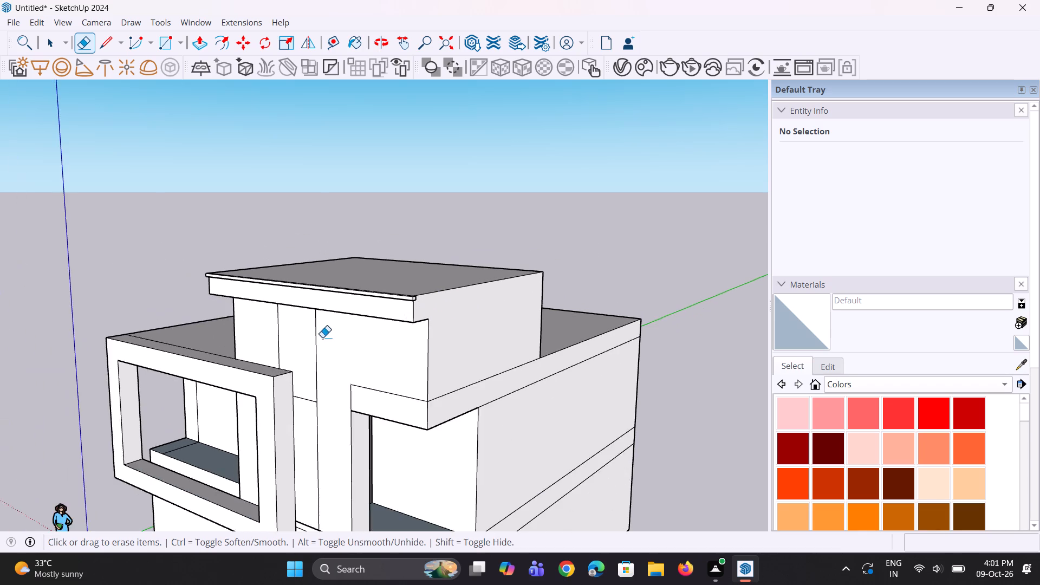
middle_click_drag(333, 343, 568, 341)
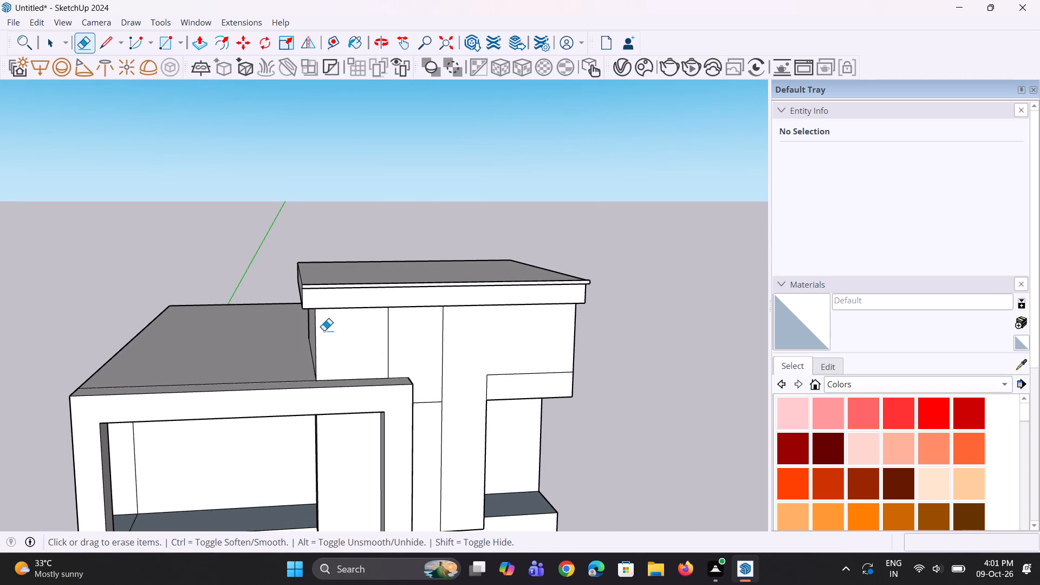
scroll(326, 292, "down", 2)
middle_click_drag(348, 316, 364, 295)
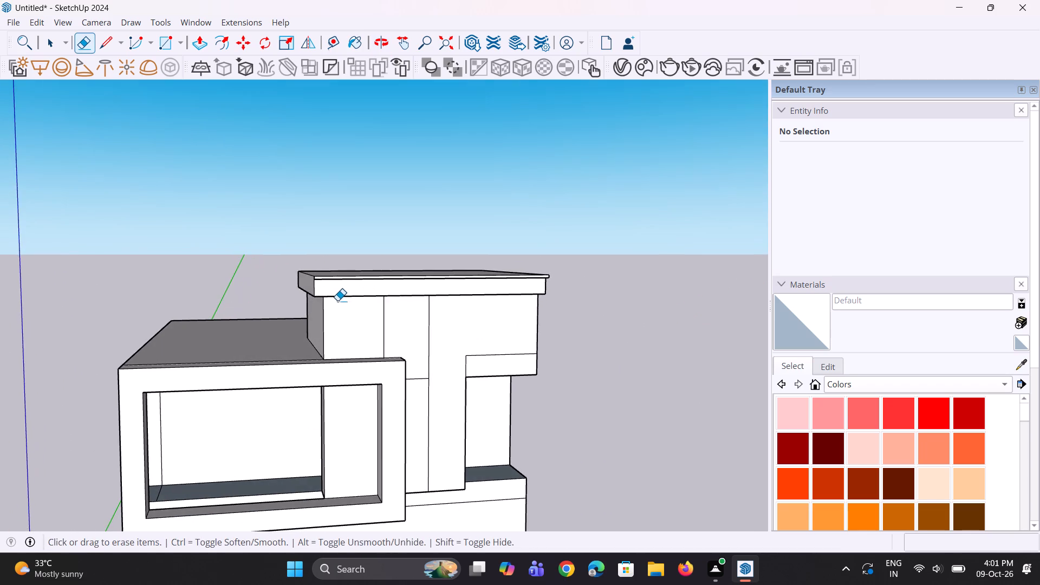
scroll(337, 301, "up", 2)
middle_click_drag(486, 337, 463, 335)
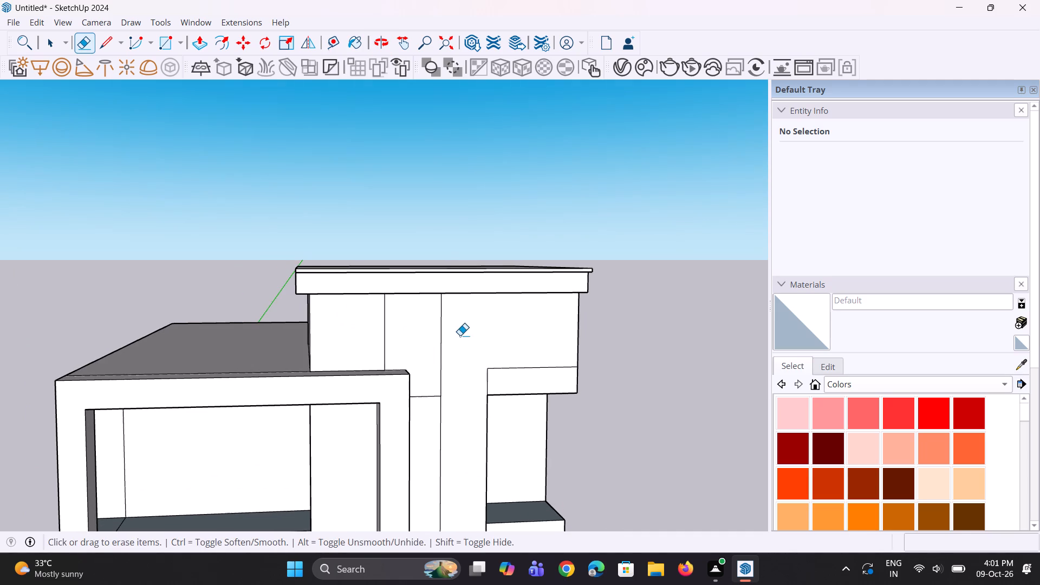
scroll(450, 346, "down", 3)
middle_click_drag(555, 380, 530, 362)
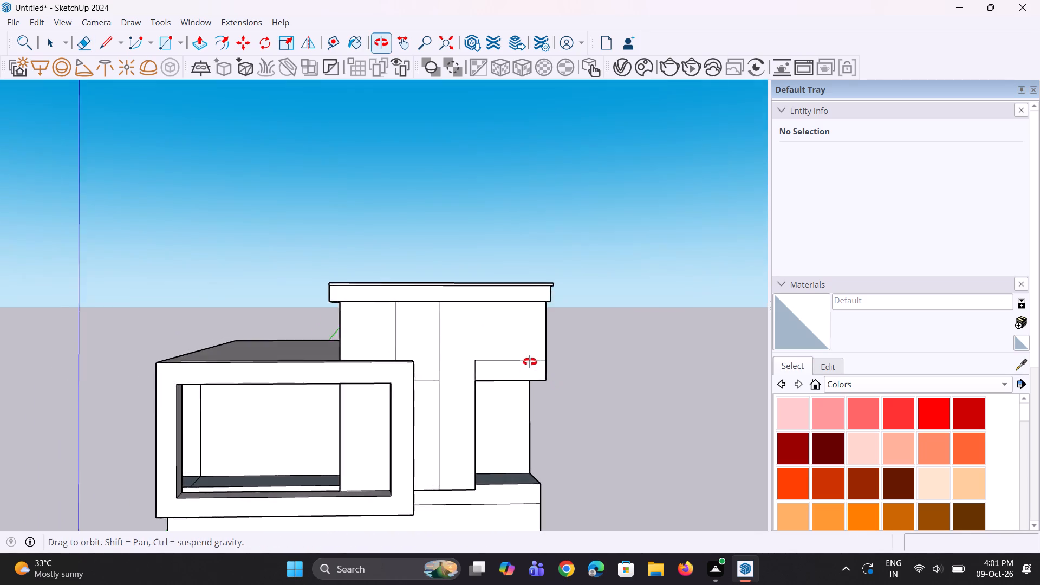
middle_click_drag(530, 362, 517, 373)
scroll(518, 412, "down", 2)
middle_click_drag(519, 419, 500, 413)
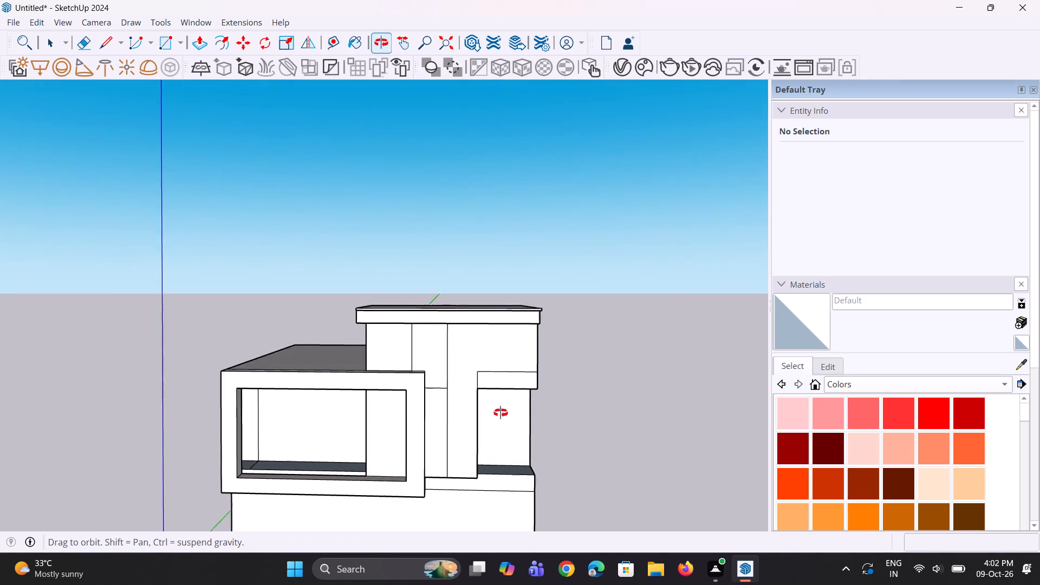
middle_click_drag(500, 413, 437, 411)
scroll(466, 425, "up", 2)
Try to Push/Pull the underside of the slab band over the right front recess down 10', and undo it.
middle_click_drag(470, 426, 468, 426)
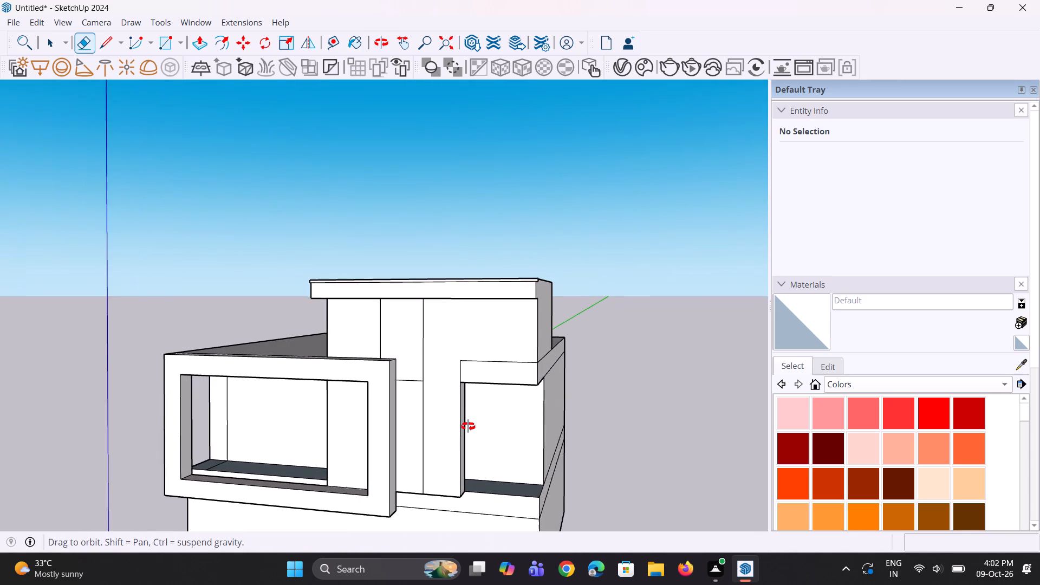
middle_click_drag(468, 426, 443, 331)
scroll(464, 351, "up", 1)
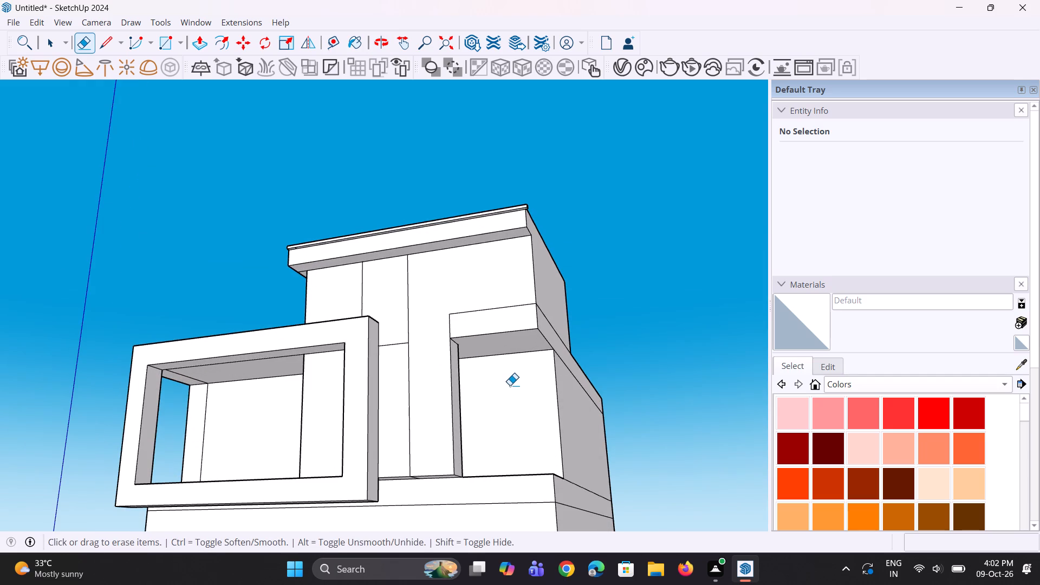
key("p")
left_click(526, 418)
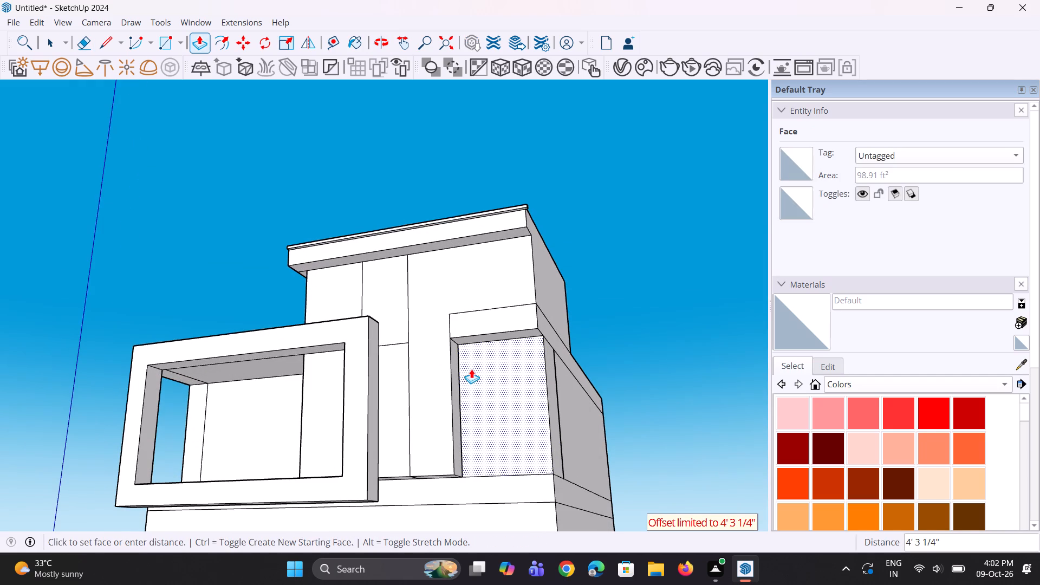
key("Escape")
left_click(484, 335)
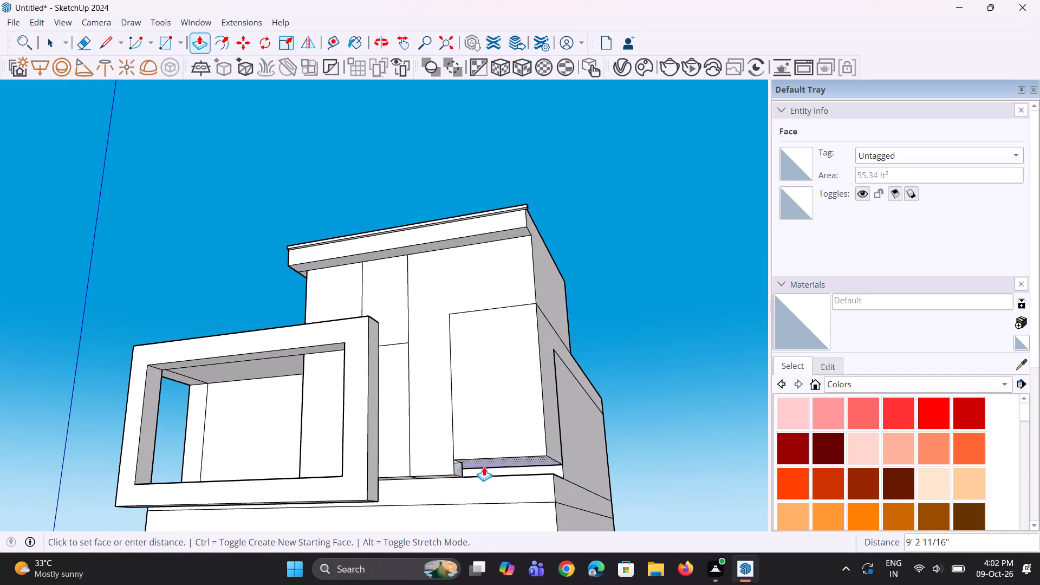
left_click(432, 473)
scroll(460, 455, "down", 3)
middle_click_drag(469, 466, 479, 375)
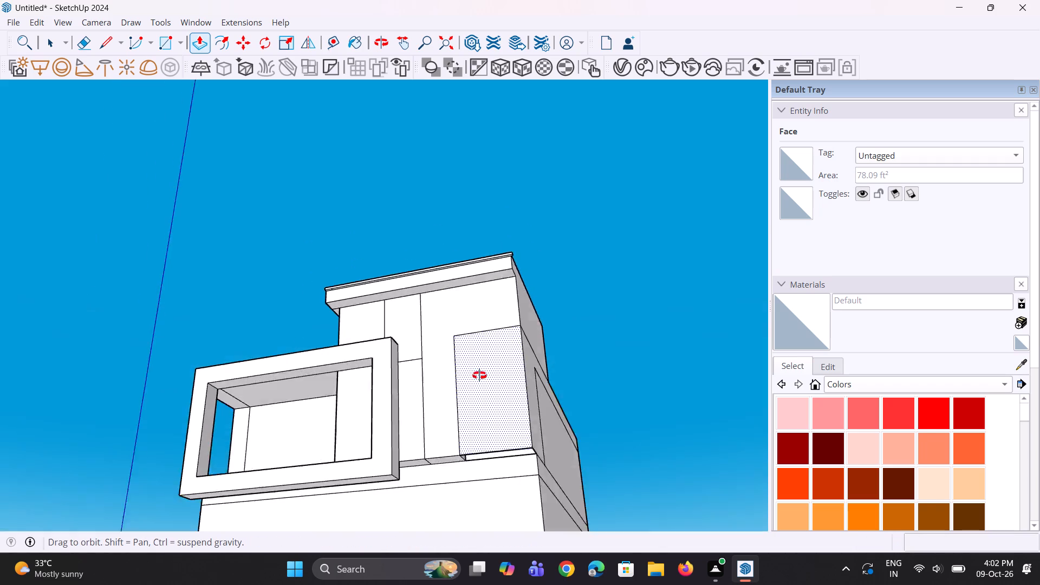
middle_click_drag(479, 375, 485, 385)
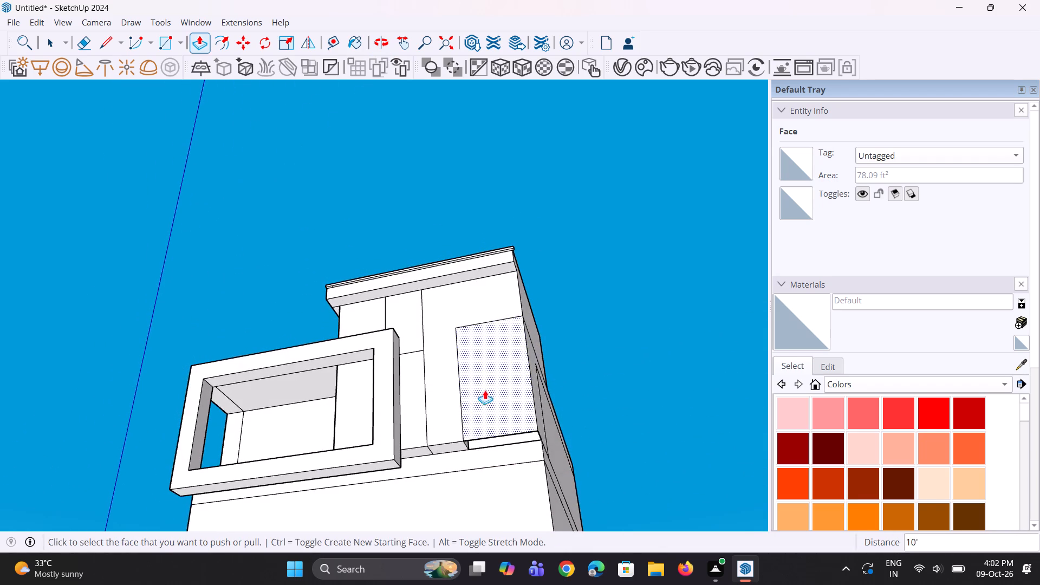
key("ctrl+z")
Push/Pull the front pier's side face across the recess, flush with the slab band's outer right corner.
middle_click_drag(487, 415, 352, 467)
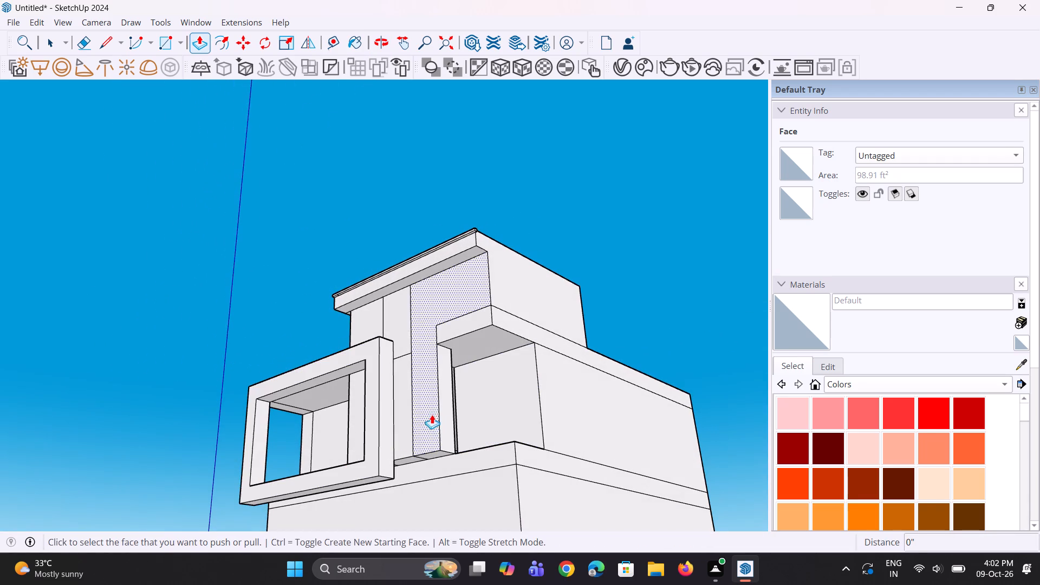
left_click(444, 411)
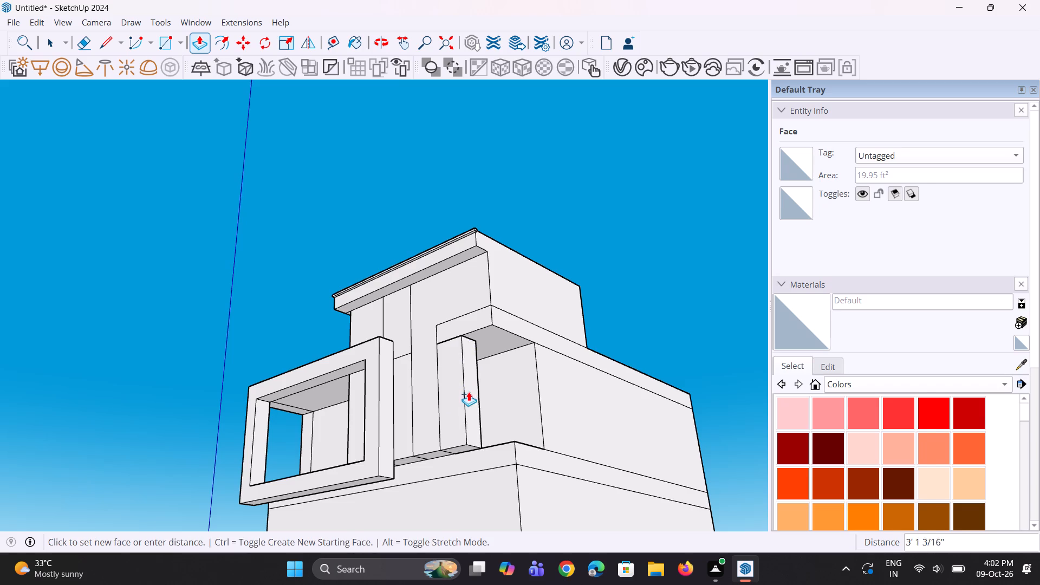
left_click(489, 316)
Erase the horizontal seam between the slab band and the extended front wall below it.
middle_click_drag(428, 357, 500, 526)
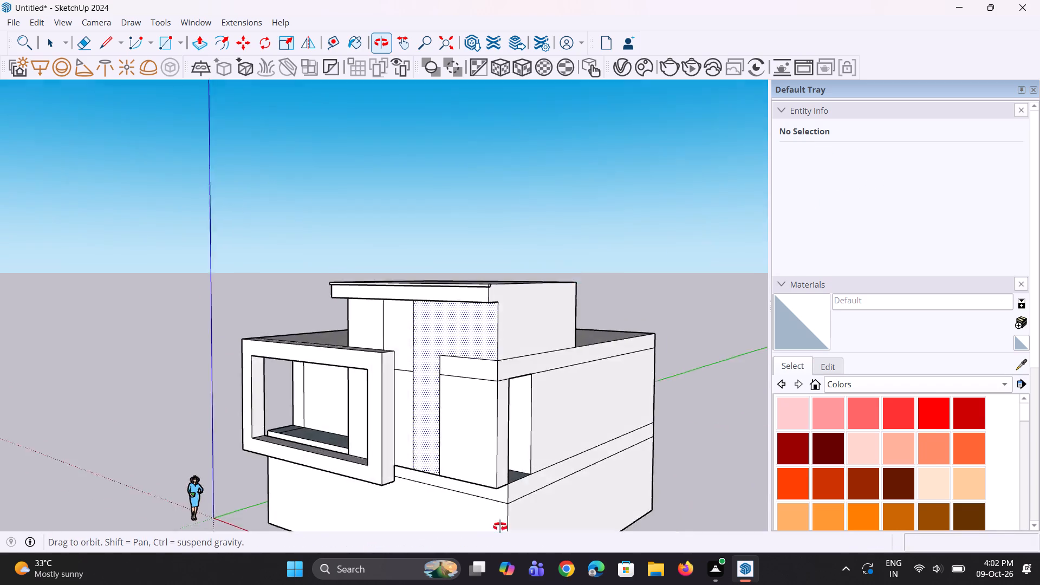
middle_click_drag(500, 526, 544, 467)
scroll(451, 359, "up", 4)
key("e")
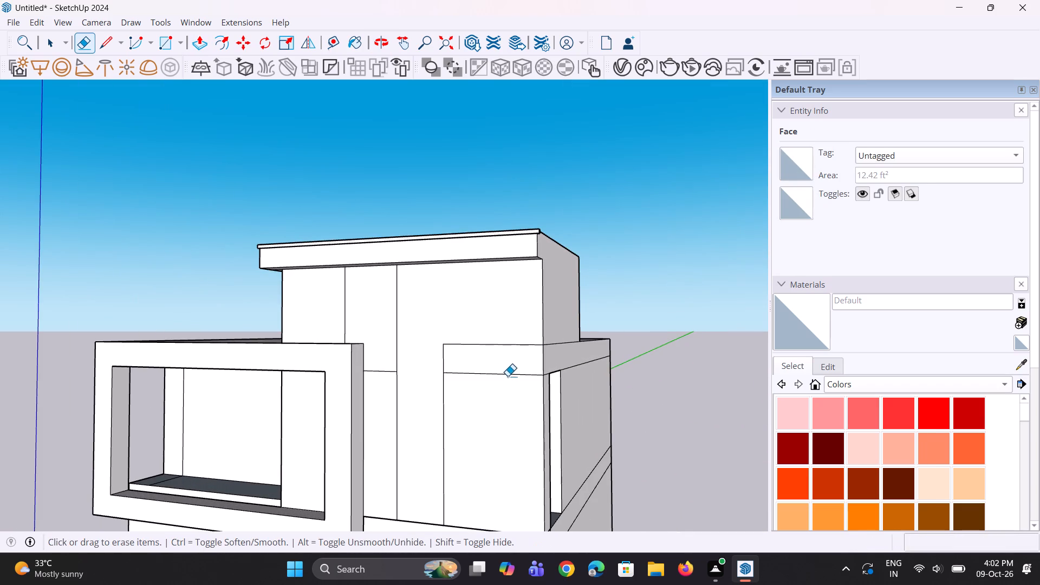
left_click(508, 376)
Move the two-edge full-height vertical line on the front facade a few inches right, toward the panel at the right corner.
middle_click_drag(571, 379, 480, 395)
scroll(480, 395, "down", 6)
middle_click_drag(471, 418, 512, 405)
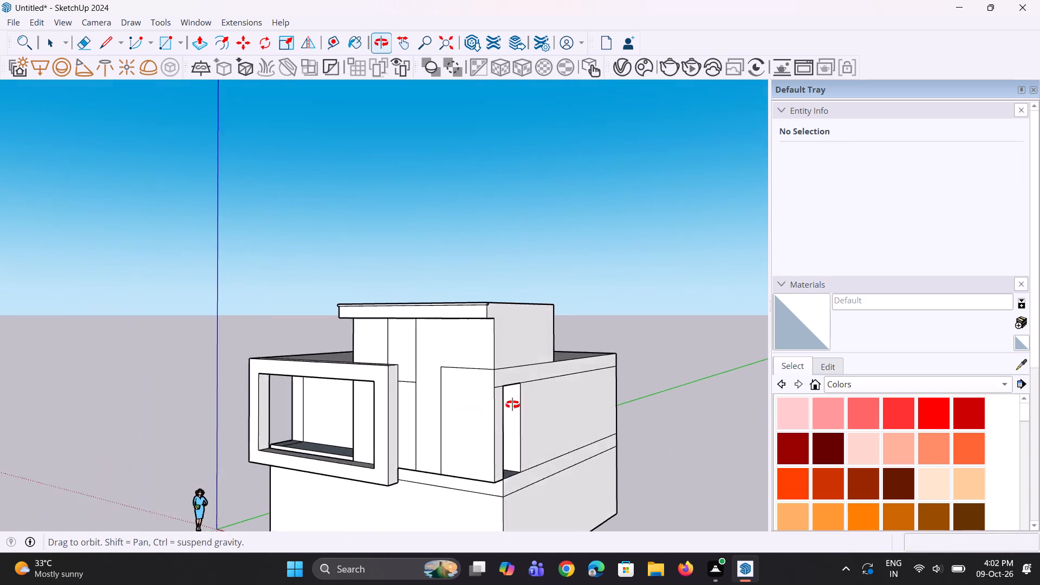
middle_click_drag(512, 405, 601, 393)
scroll(491, 366, "up", 3)
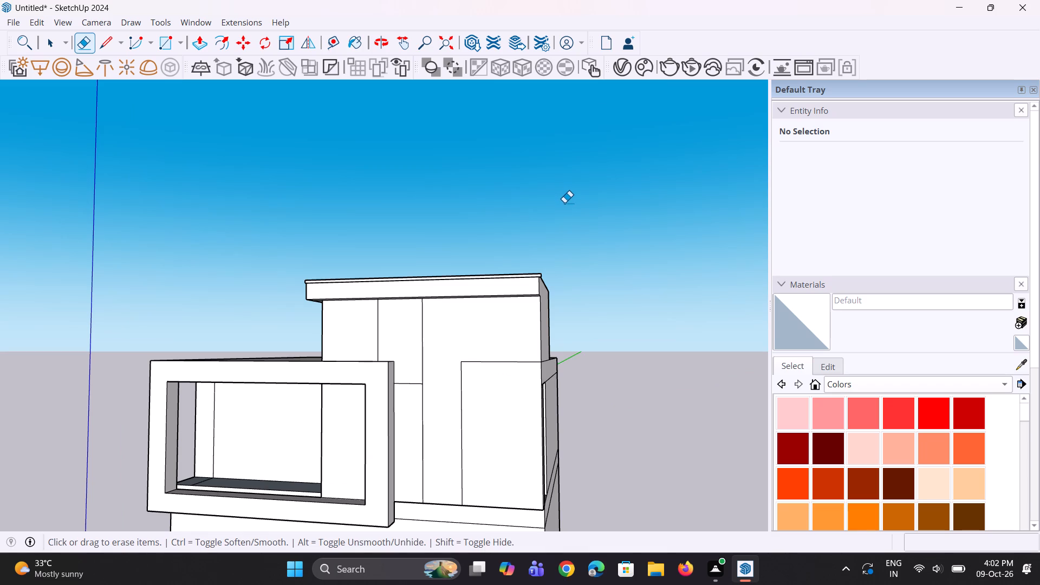
middle_click_drag(392, 425, 437, 417)
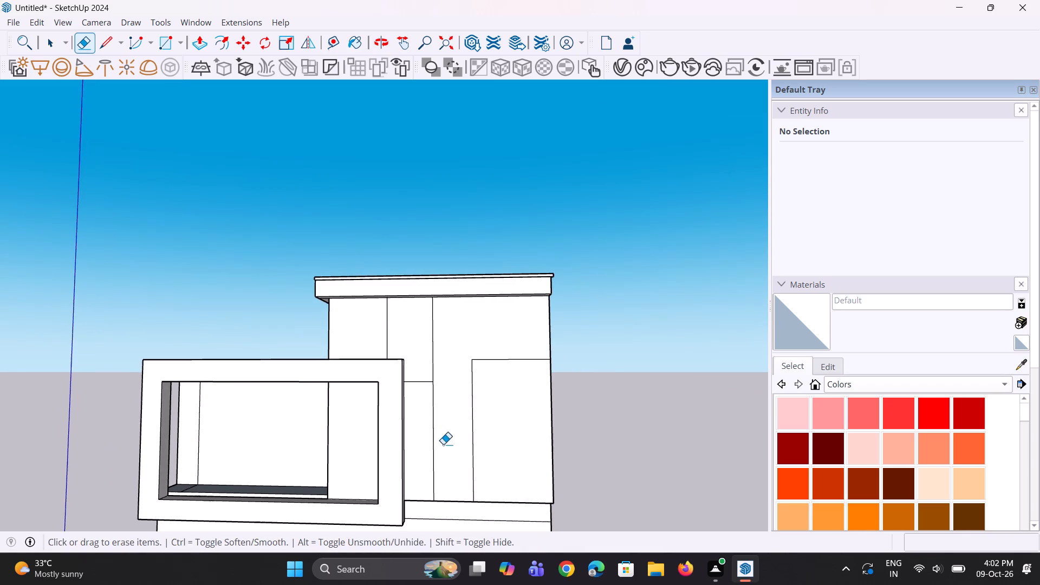
key("space")
left_click(432, 450)
scroll(439, 385, "up", 2)
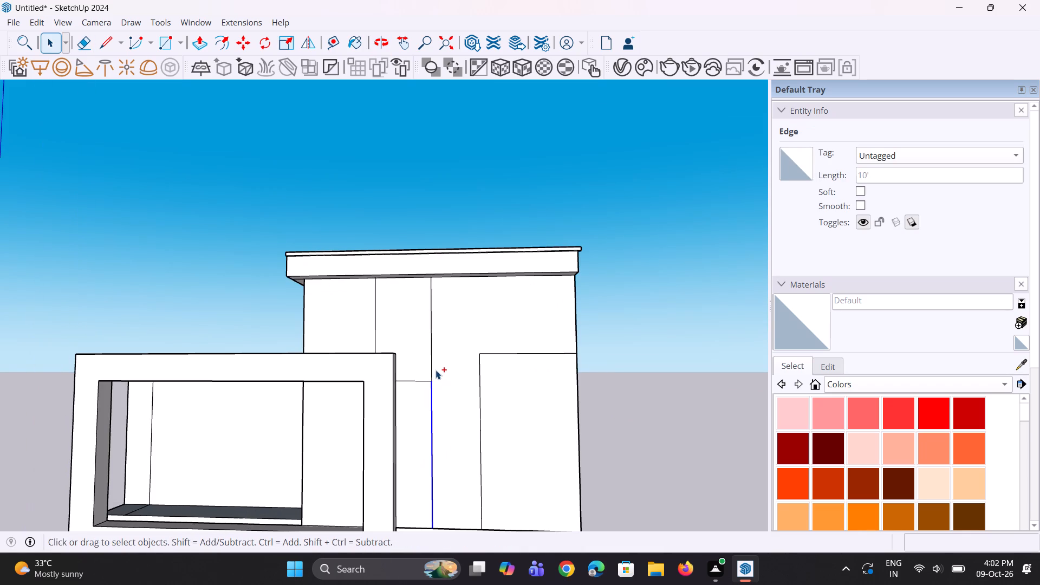
left_click(433, 364, "ctrl")
scroll(417, 352, "down", 7)
scroll(420, 451, "up", 2)
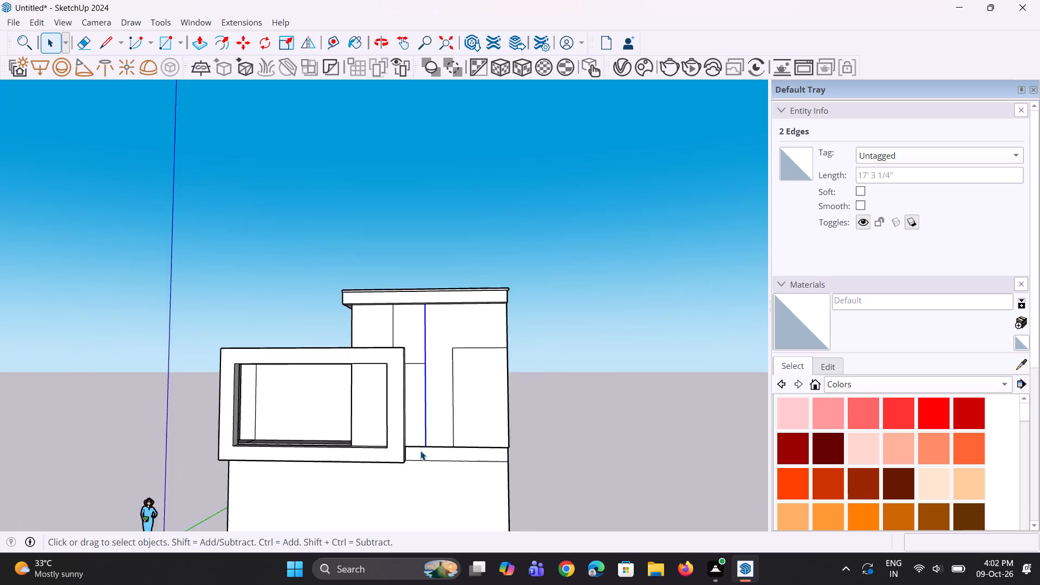
scroll(420, 451, "up", 6)
middle_click_drag(417, 443, 436, 554)
scroll(438, 484, "up", 6)
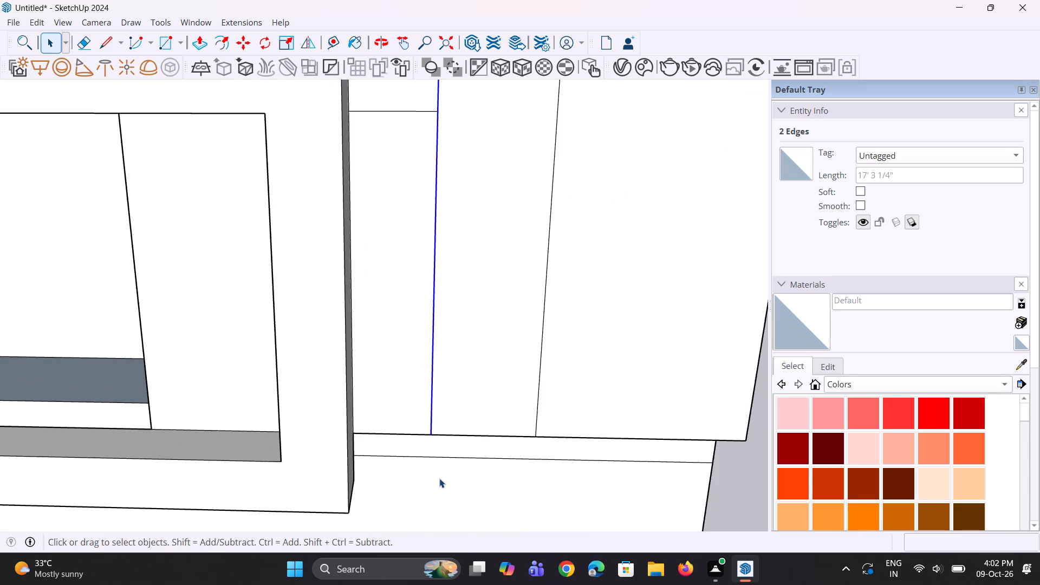
key("m")
left_click(430, 433)
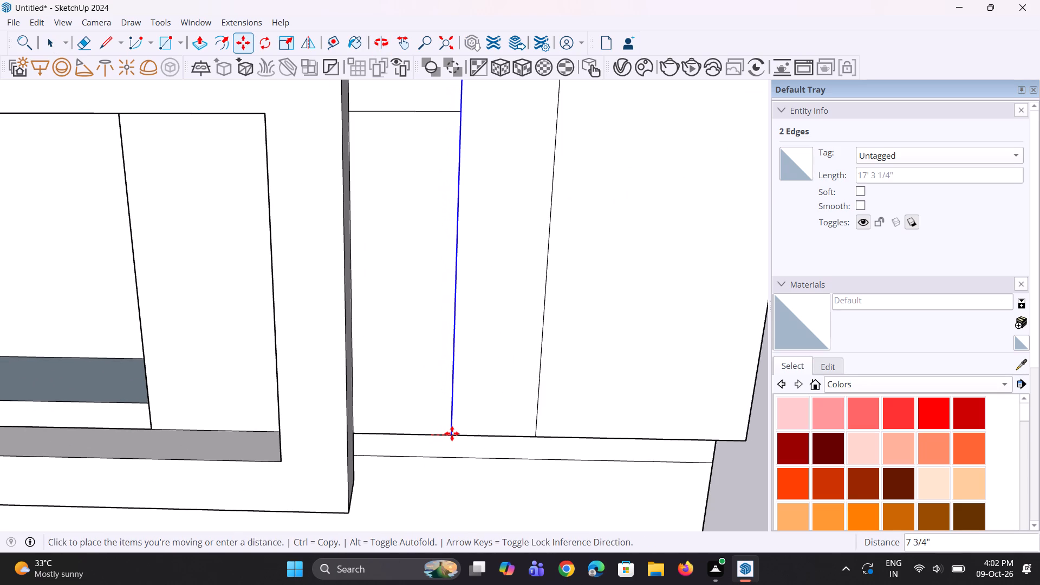
left_click(448, 433)
key("space")
key("space")
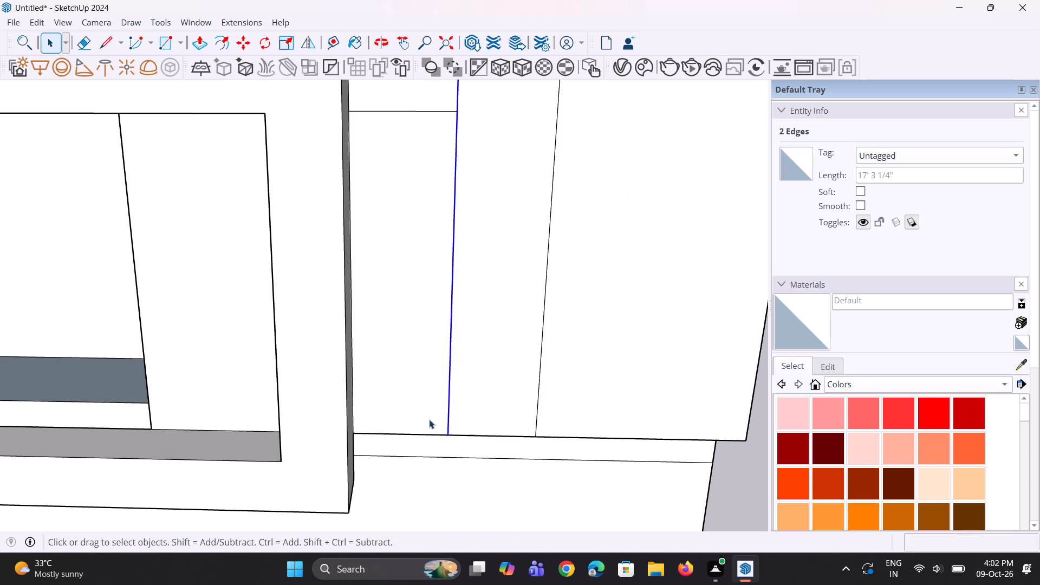
Move both edges of the right front panel's left vertical line 6 3/16" to the right along the red axis.
scroll(428, 418, "down", 4)
middle_click_drag(461, 439, 462, 408)
left_click(504, 398)
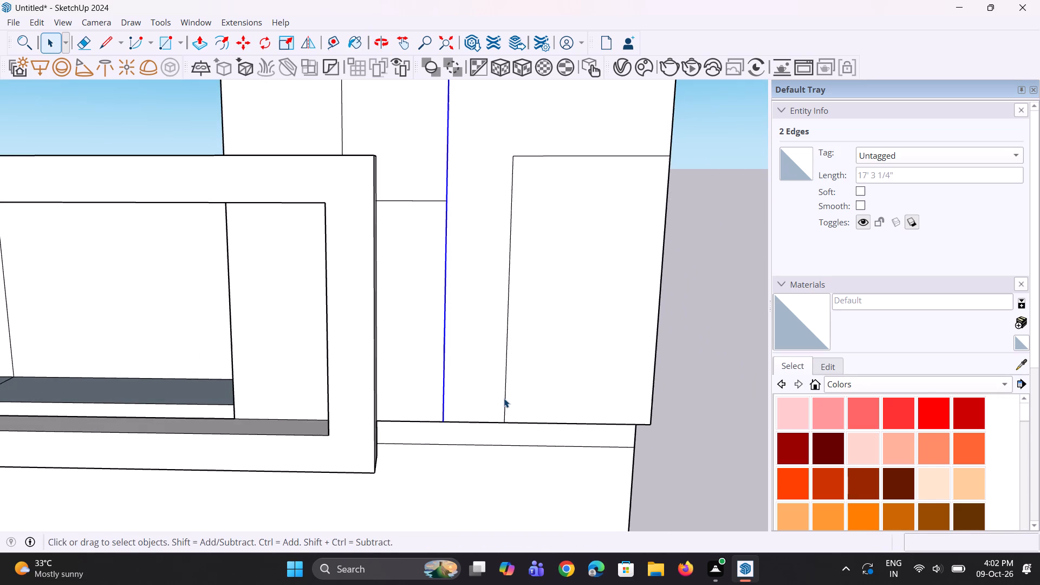
left_click(511, 188, "ctrl")
key("m")
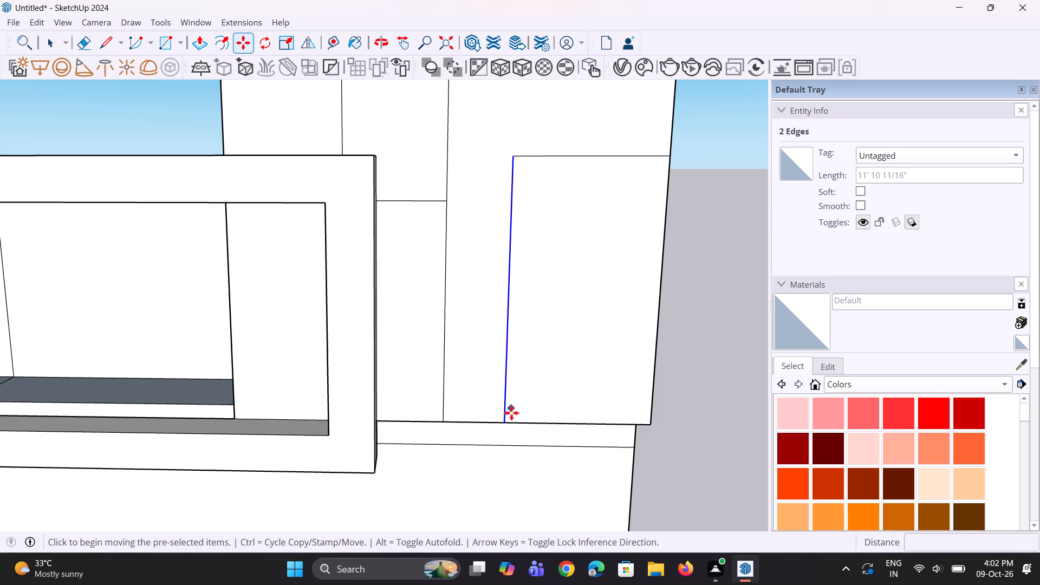
left_click(504, 421)
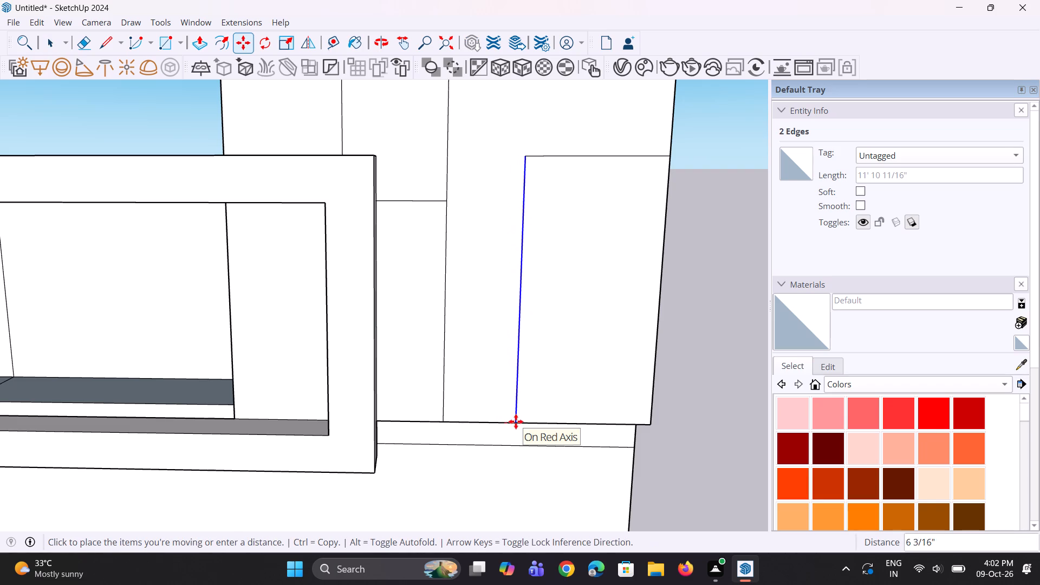
left_click(516, 421)
key("space")
key("space")
left_click(688, 421)
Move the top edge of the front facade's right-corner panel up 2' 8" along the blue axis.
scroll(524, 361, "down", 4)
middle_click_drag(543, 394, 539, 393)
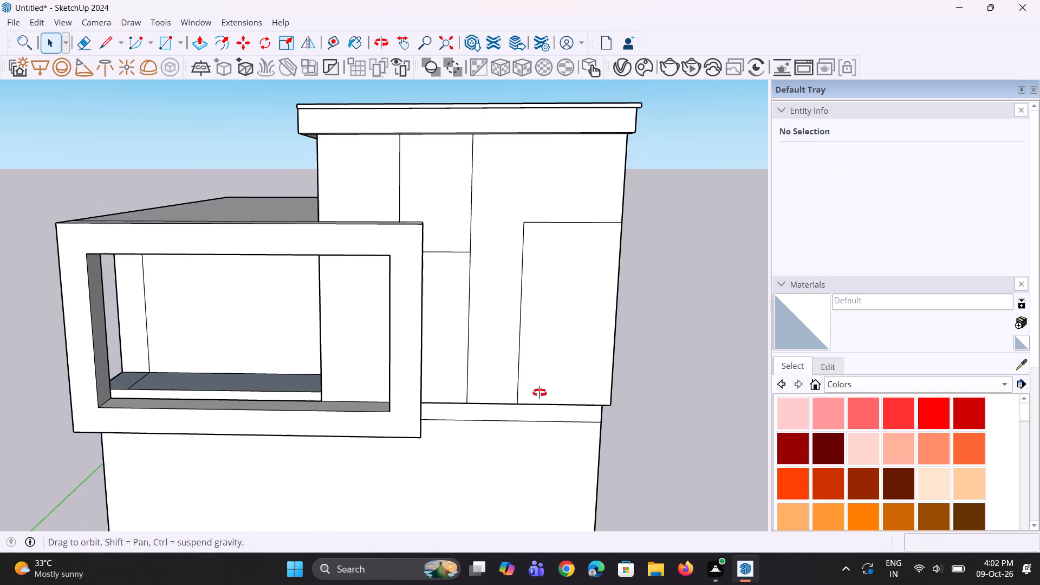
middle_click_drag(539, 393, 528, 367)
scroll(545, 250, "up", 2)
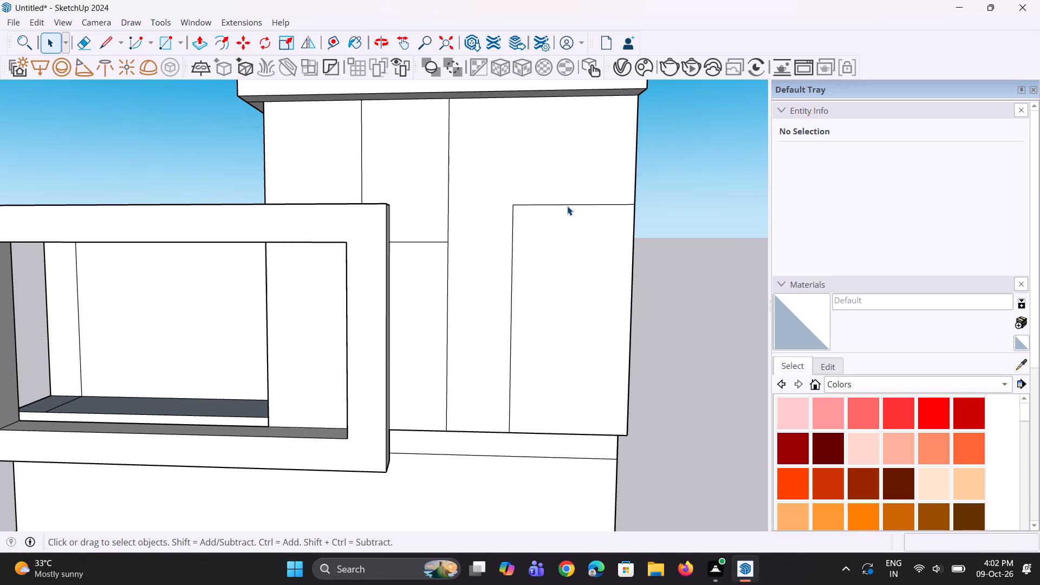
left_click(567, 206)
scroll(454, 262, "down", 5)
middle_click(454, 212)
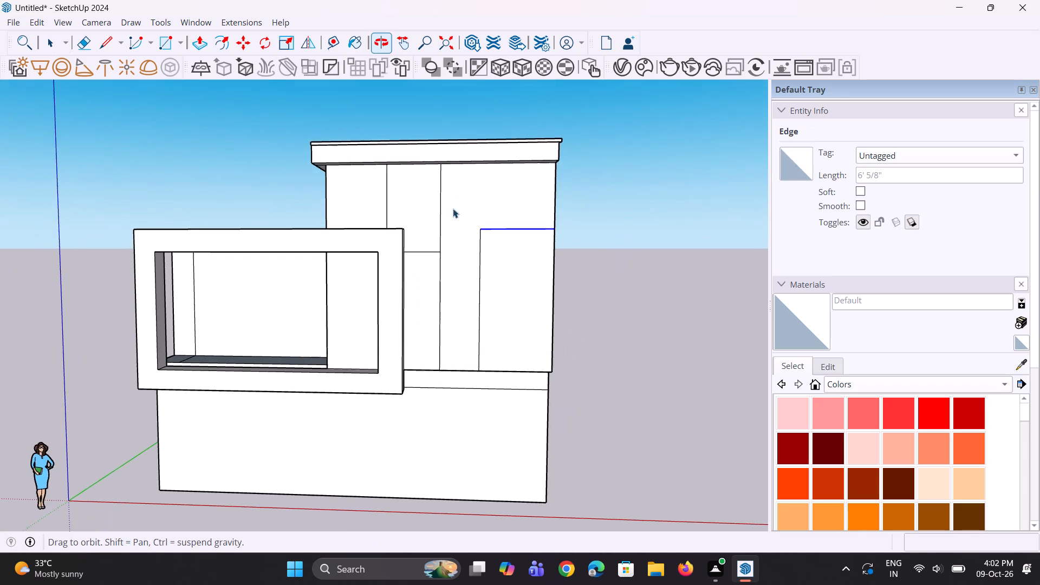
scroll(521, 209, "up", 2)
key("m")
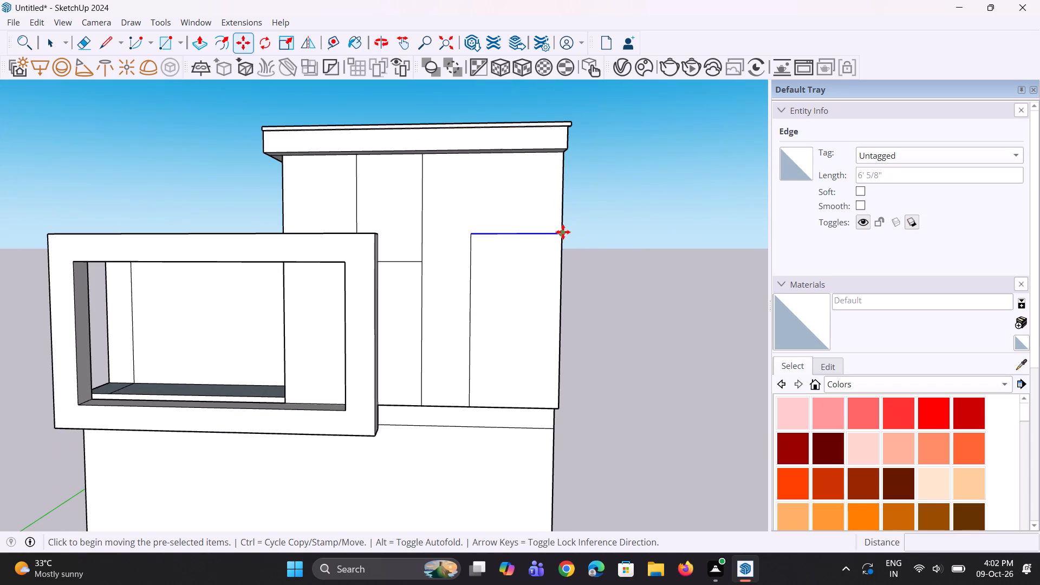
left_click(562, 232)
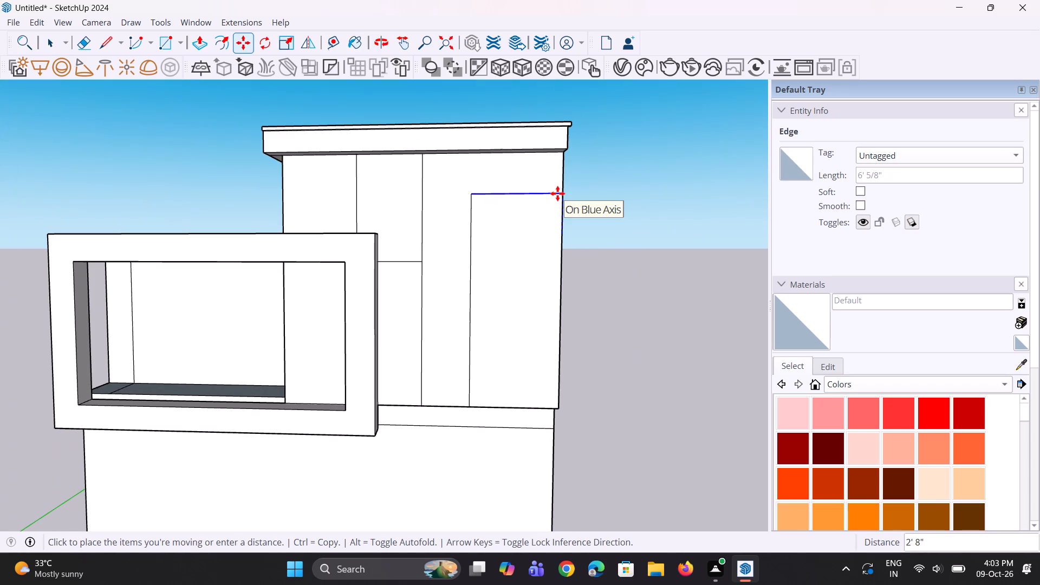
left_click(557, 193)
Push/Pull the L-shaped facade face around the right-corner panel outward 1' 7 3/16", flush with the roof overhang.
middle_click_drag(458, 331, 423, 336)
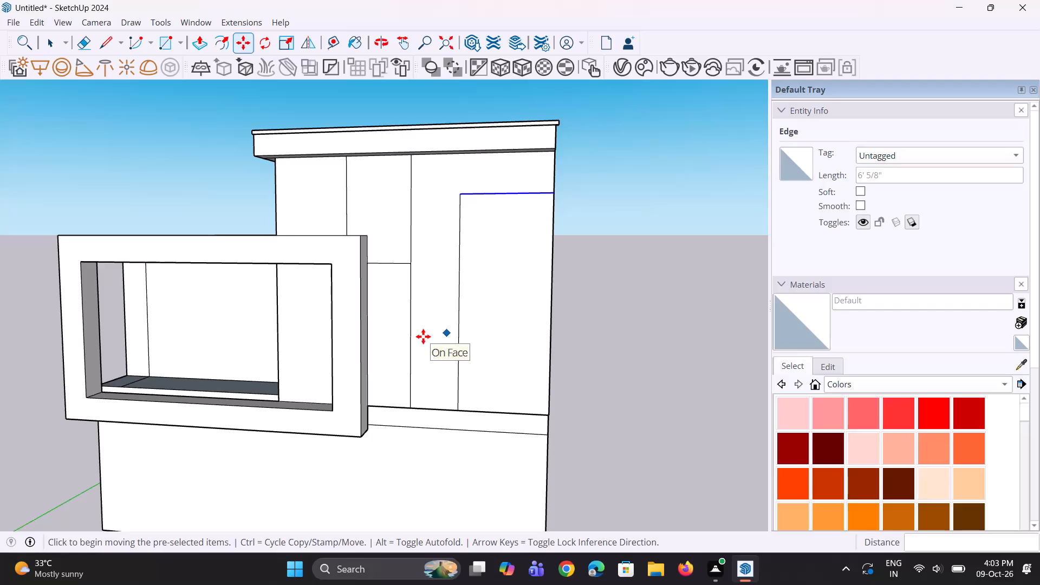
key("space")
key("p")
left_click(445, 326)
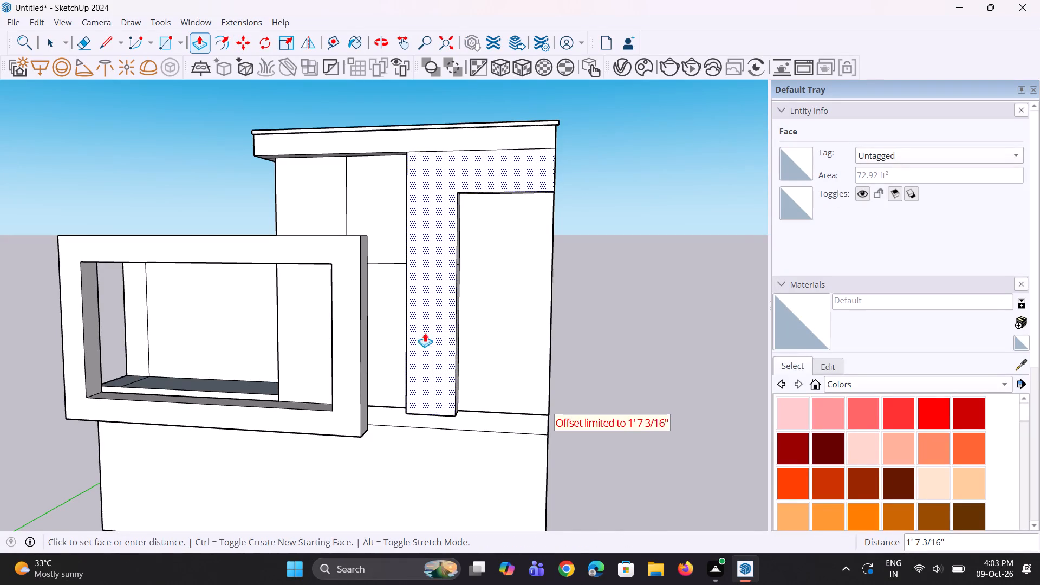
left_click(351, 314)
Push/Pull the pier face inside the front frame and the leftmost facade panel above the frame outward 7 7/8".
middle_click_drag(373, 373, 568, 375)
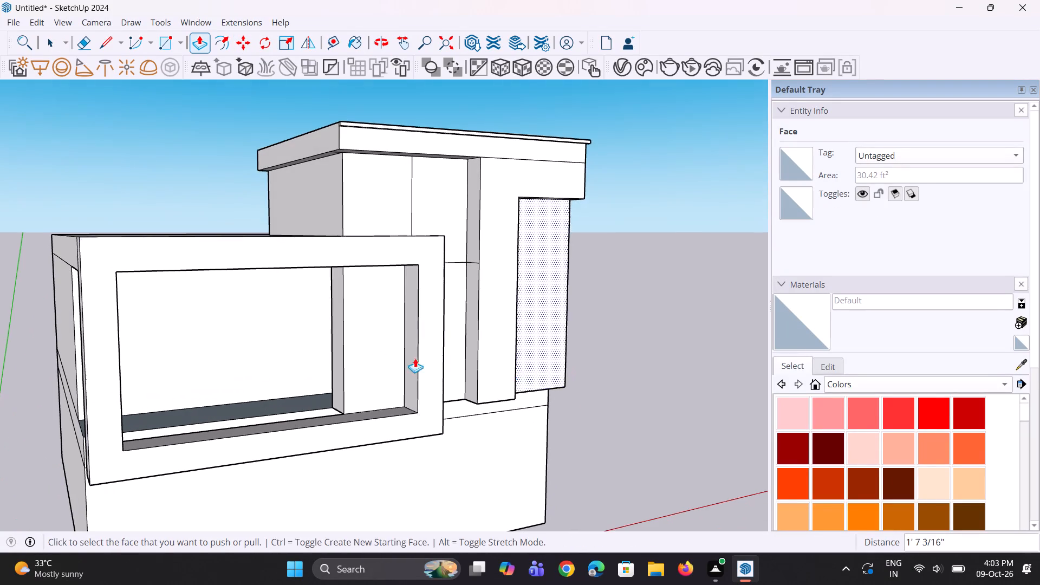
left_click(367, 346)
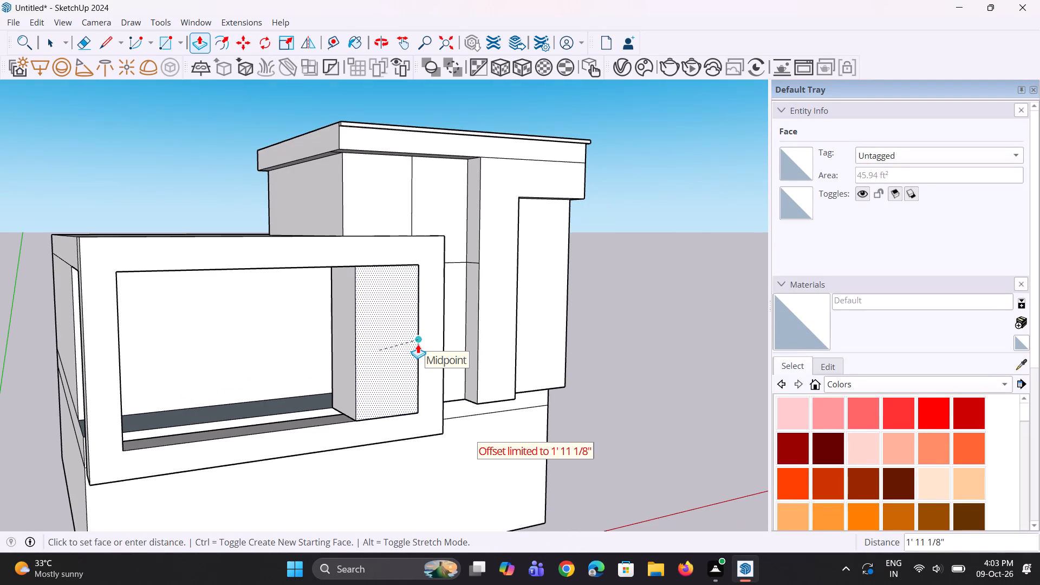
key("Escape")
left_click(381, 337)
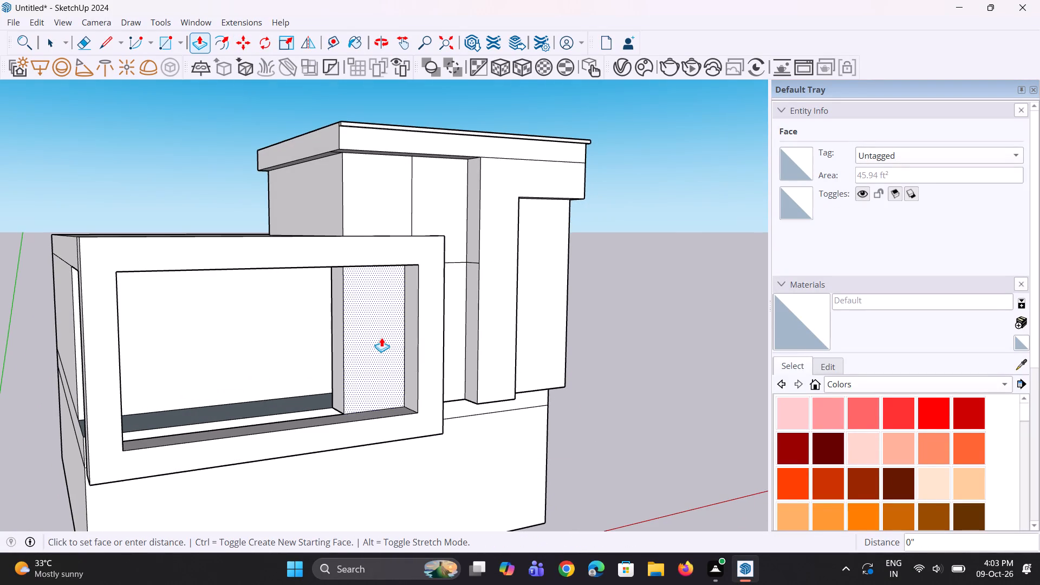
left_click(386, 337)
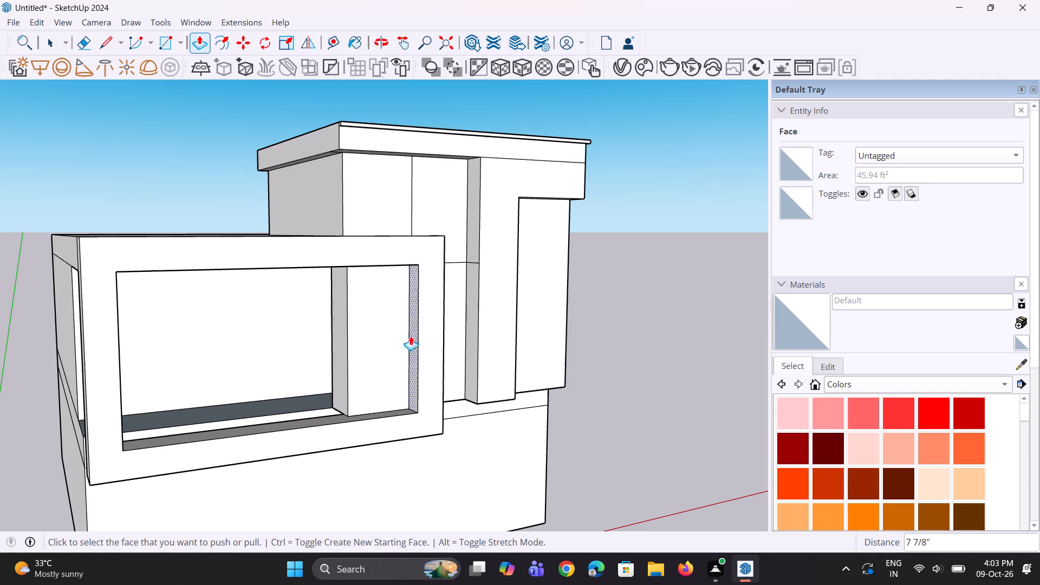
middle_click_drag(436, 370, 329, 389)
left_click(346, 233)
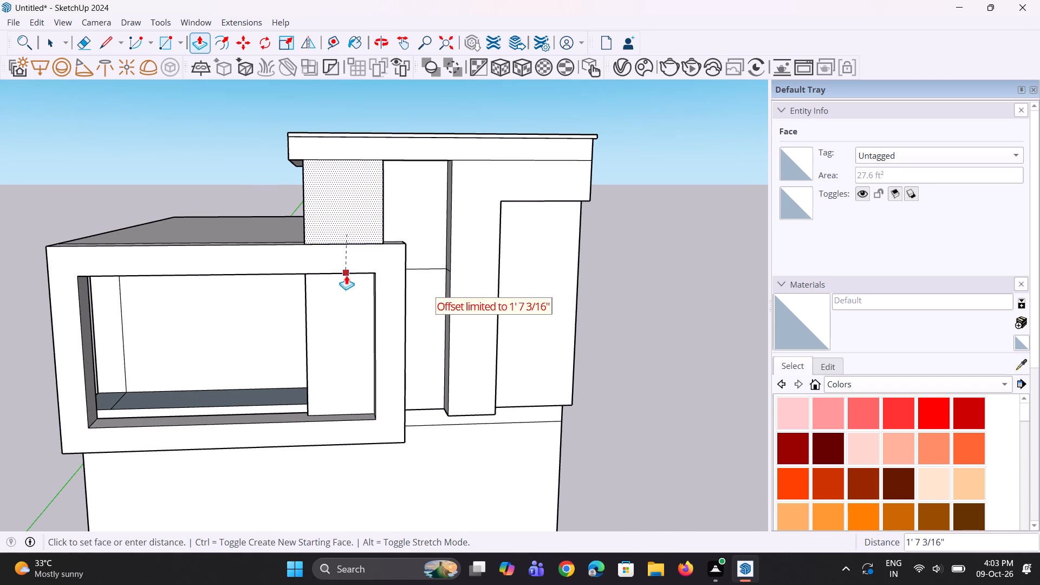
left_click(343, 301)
Examine the projecting facade panels from the front, from above and from the side corner.
middle_click_drag(333, 352, 327, 336)
scroll(327, 334, "down", 4)
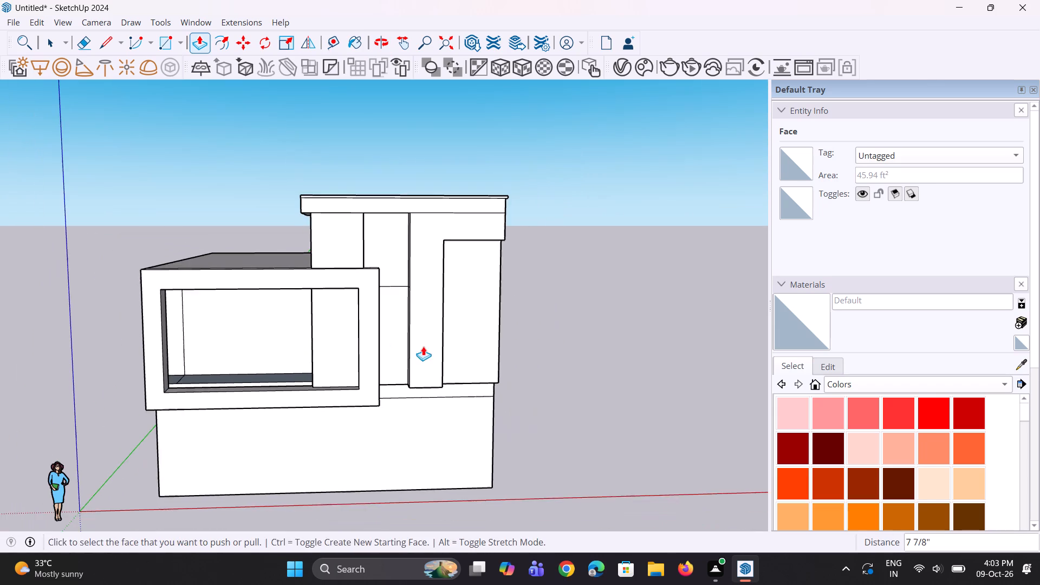
middle_click_drag(425, 350, 397, 342)
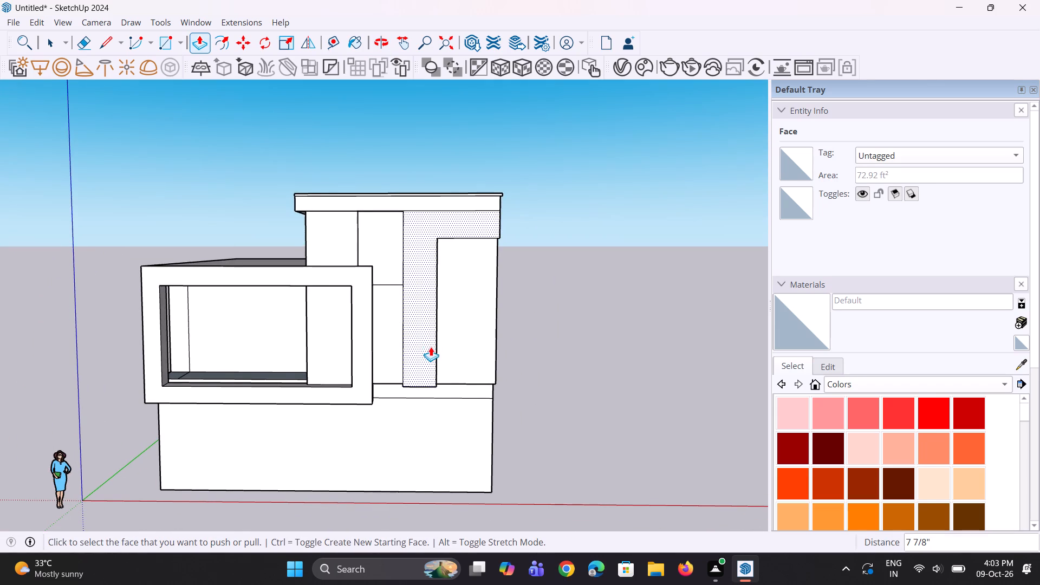
middle_click(431, 347)
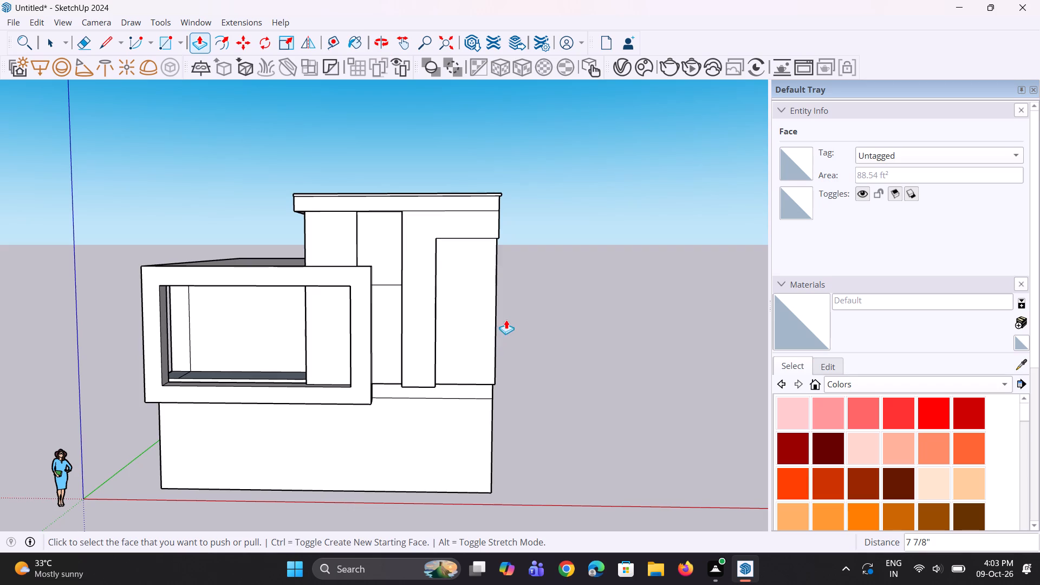
scroll(484, 308, "down", 2)
middle_click_drag(485, 313, 485, 341)
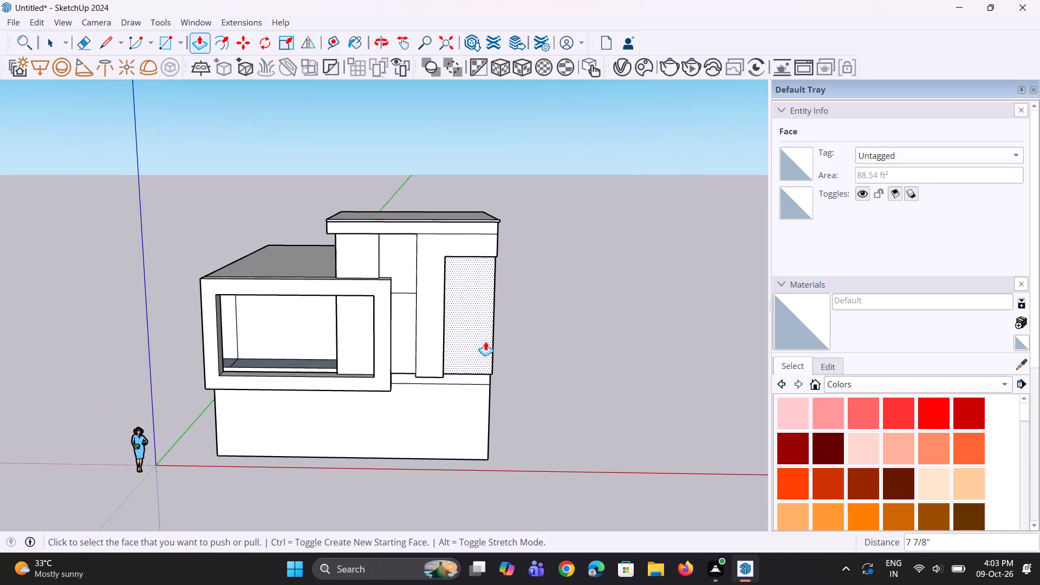
middle_click_drag(480, 350, 457, 351)
scroll(457, 351, "up", 1)
middle_click_drag(461, 354, 485, 347)
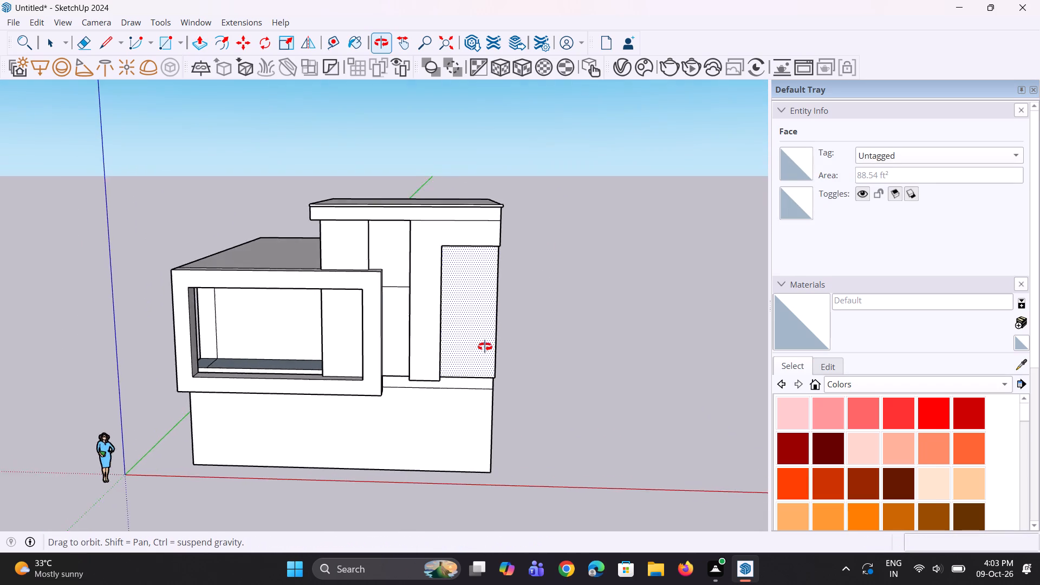
middle_click_drag(485, 347, 321, 346)
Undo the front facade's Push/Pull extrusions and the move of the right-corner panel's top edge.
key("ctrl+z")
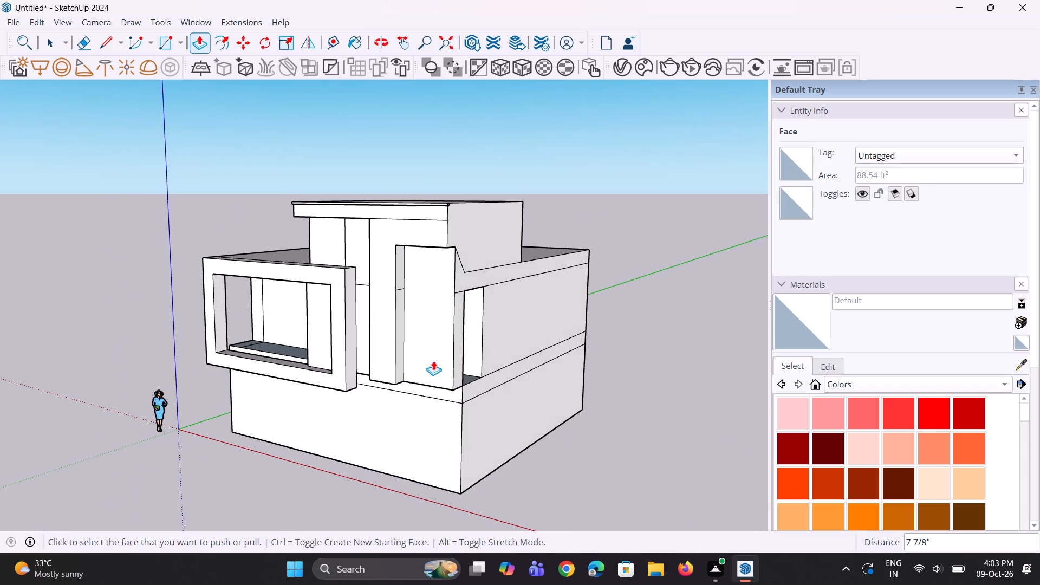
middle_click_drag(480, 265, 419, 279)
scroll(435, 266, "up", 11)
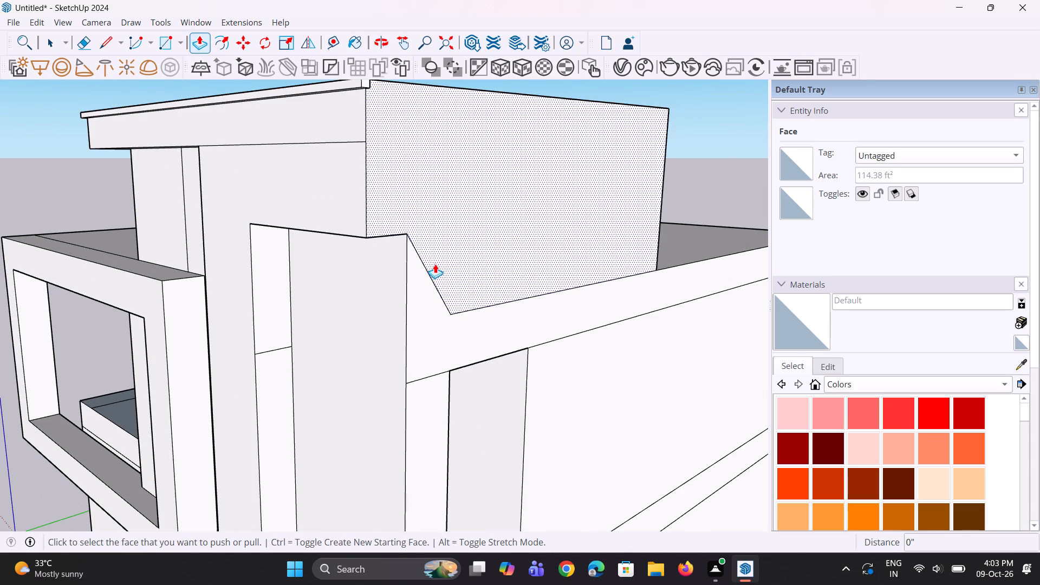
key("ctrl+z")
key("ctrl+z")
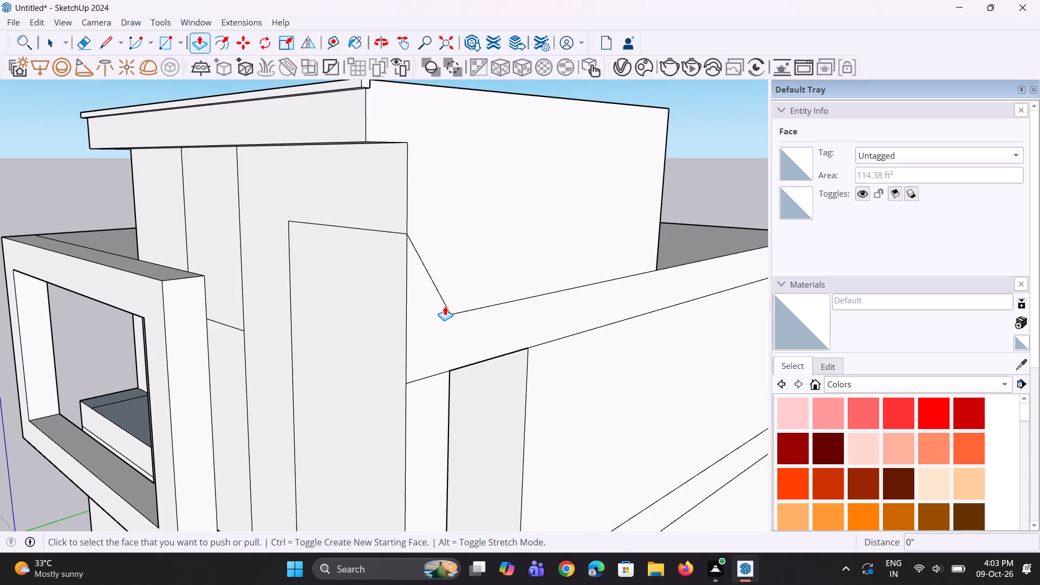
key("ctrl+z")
Delete the horizontal top edge of the front facade's right-corner panel.
key("space")
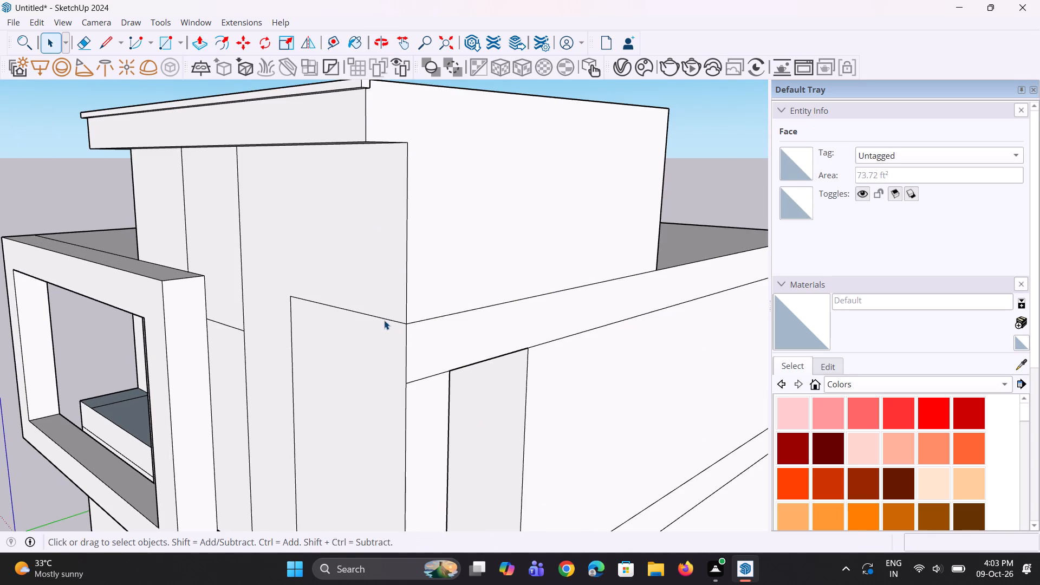
left_click(385, 317)
left_click(385, 321)
middle_click_drag(409, 310, 435, 304)
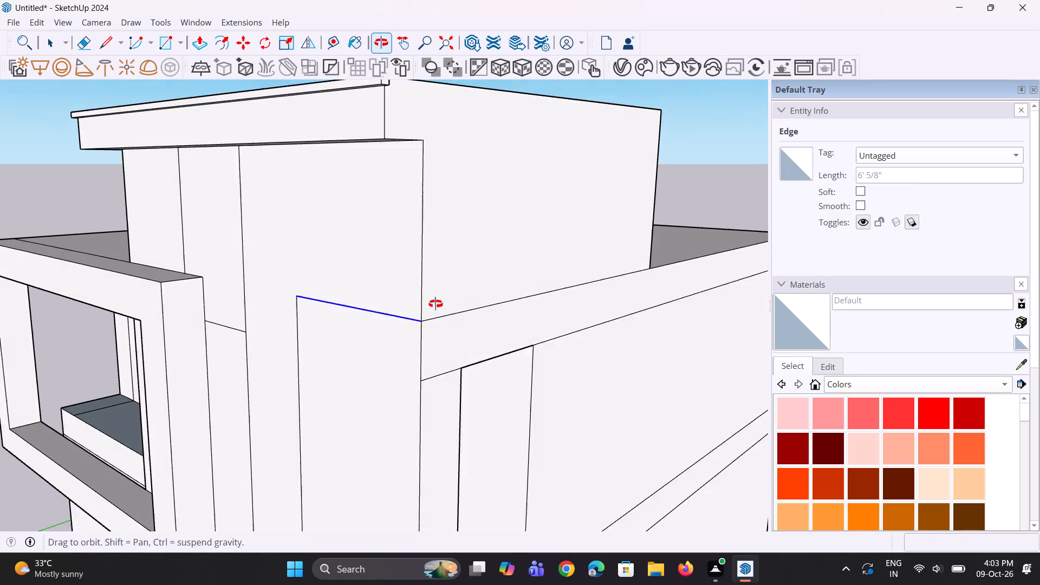
middle_click_drag(435, 304, 450, 308)
key("Delete")
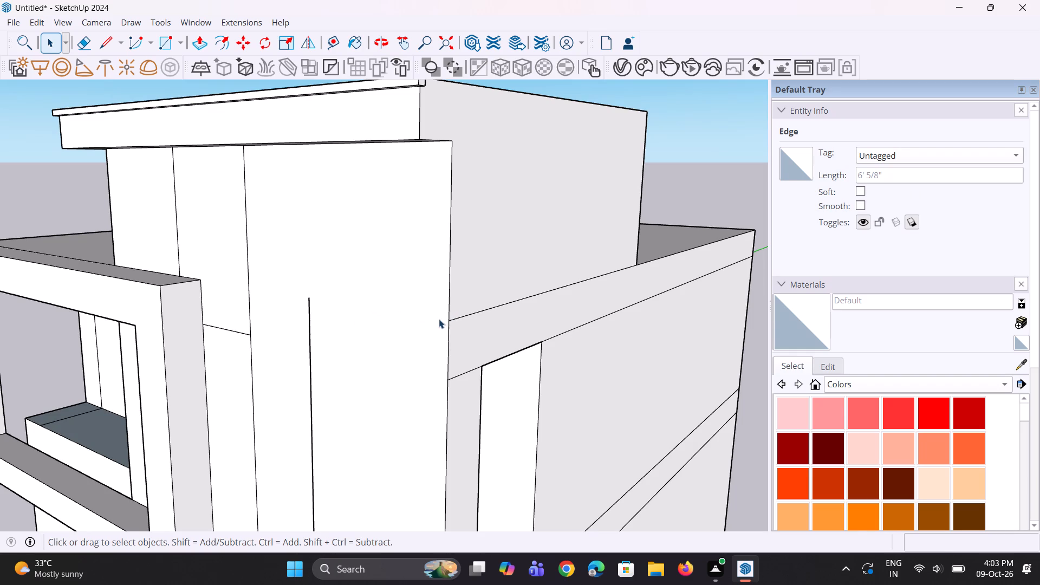
Extend the right-corner panel's left line upward and draw a horizontal line from its top to the wall's right edge.
middle_click_drag(343, 319, 425, 297)
key("l")
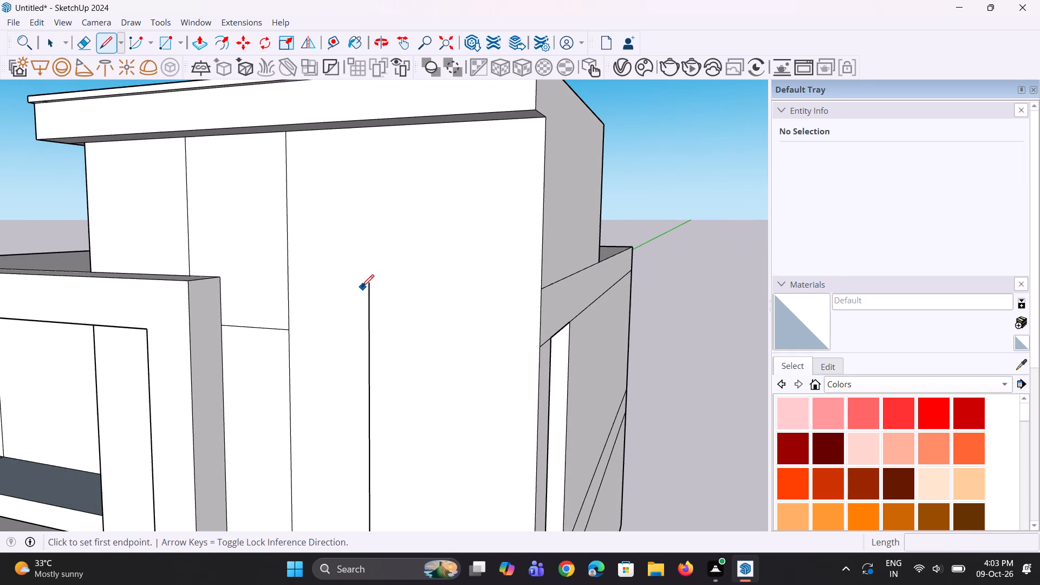
left_click(369, 283)
left_click(375, 206)
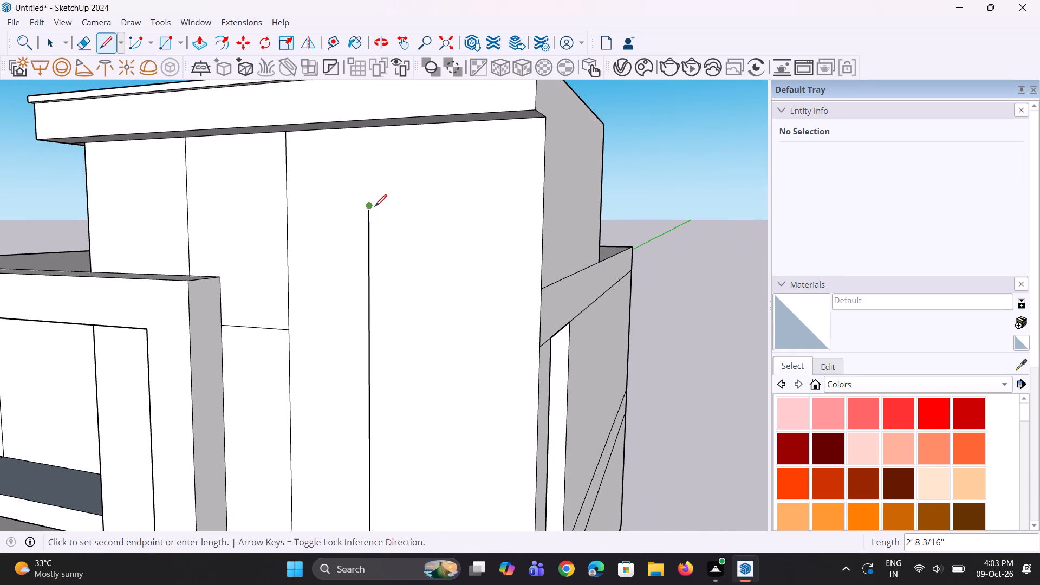
left_click(541, 205)
key("space")
key("space")
left_click(643, 217)
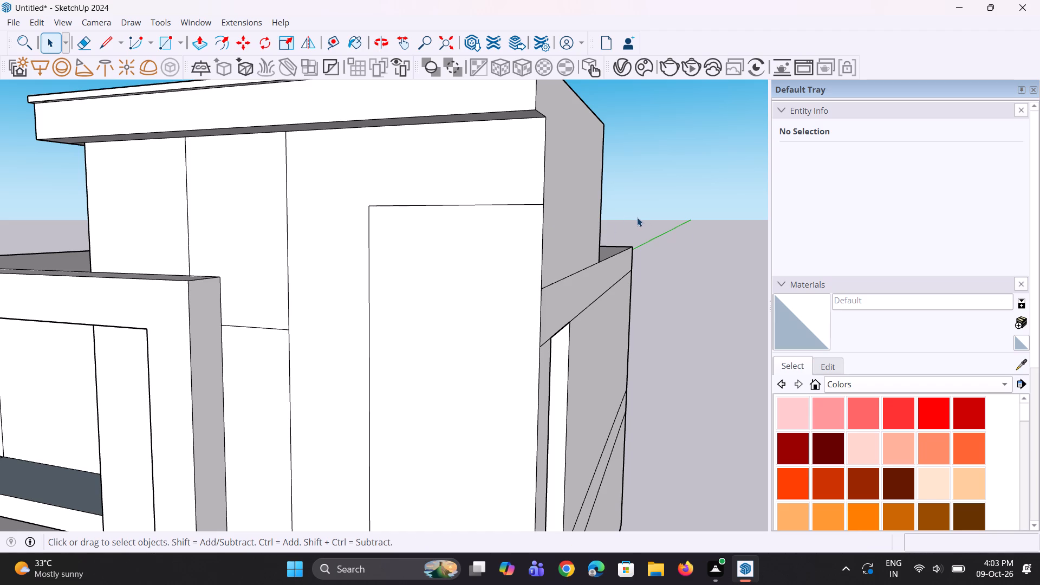
Draw a 1' 7 3/16" line across the roof overhang's underside near the right corner, from the wall to the outer edge.
scroll(463, 263, "down", 4)
middle_click_drag(444, 272, 482, 257)
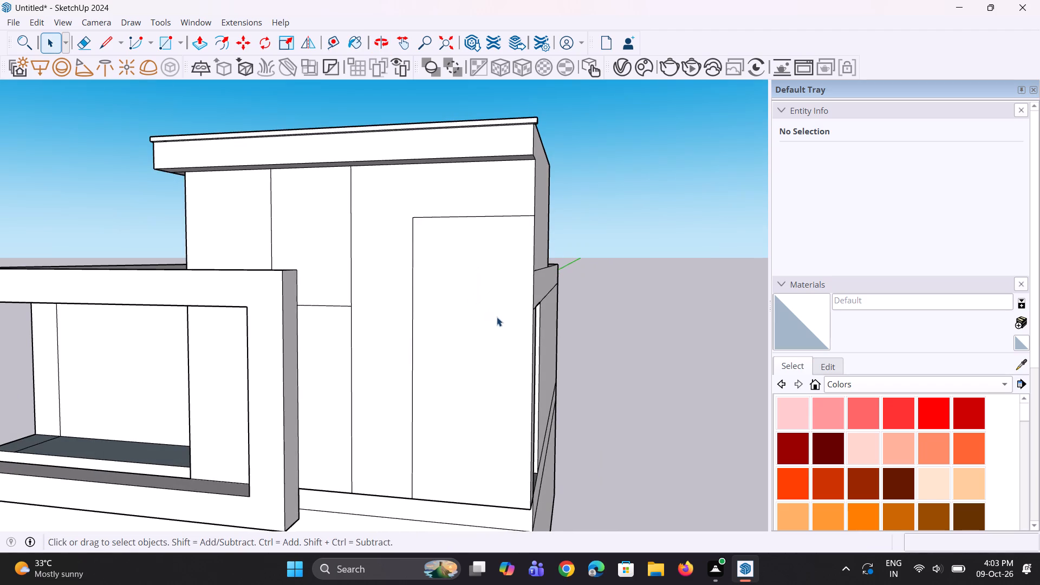
middle_click_drag(497, 317, 506, 303)
middle_click_drag(504, 279, 506, 266)
scroll(518, 171, "up", 1)
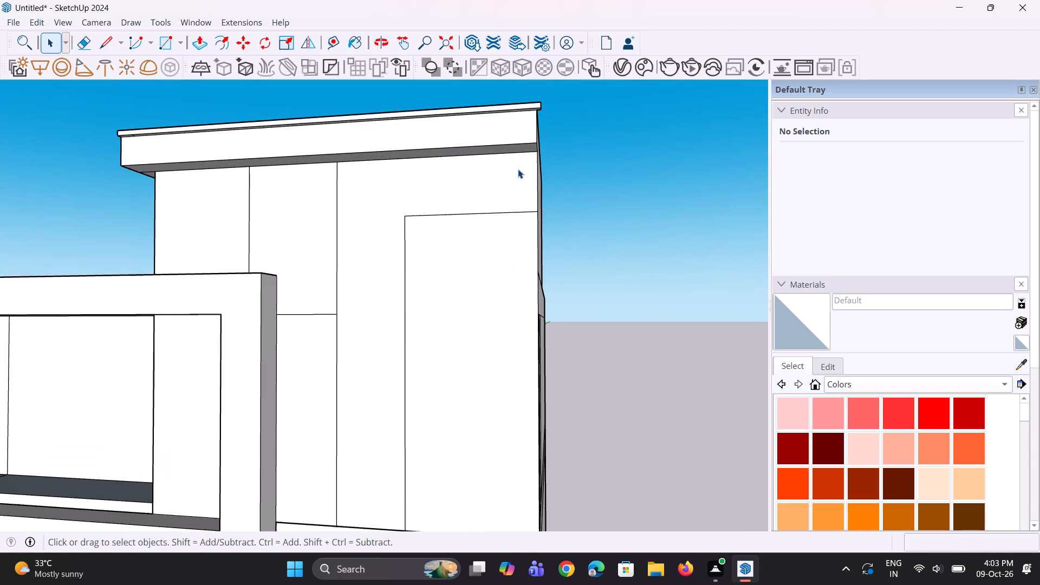
middle_click_drag(517, 168, 526, 116)
scroll(515, 125, "up", 2)
key("l")
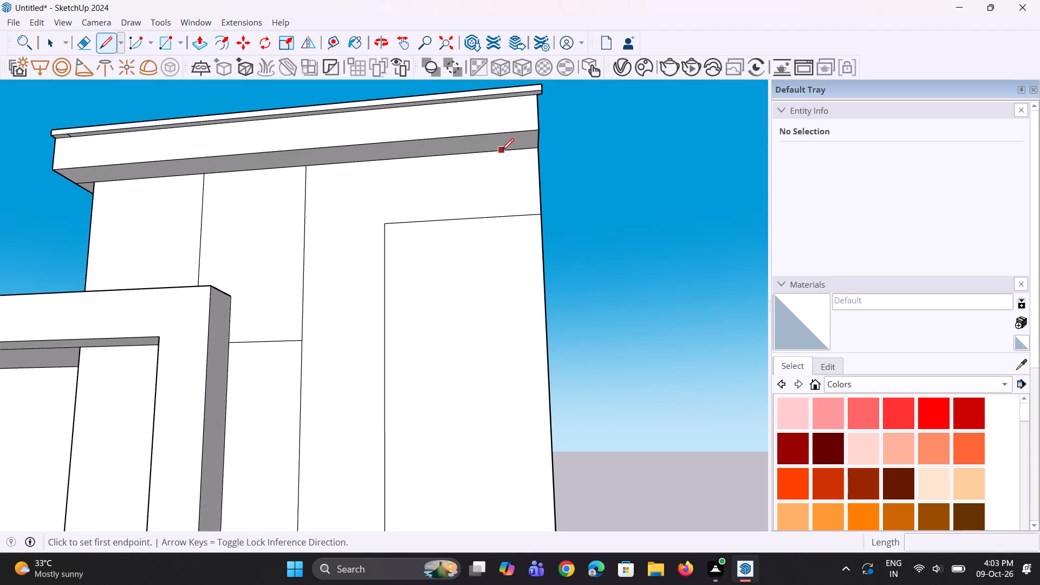
left_click(502, 152)
left_click(506, 132)
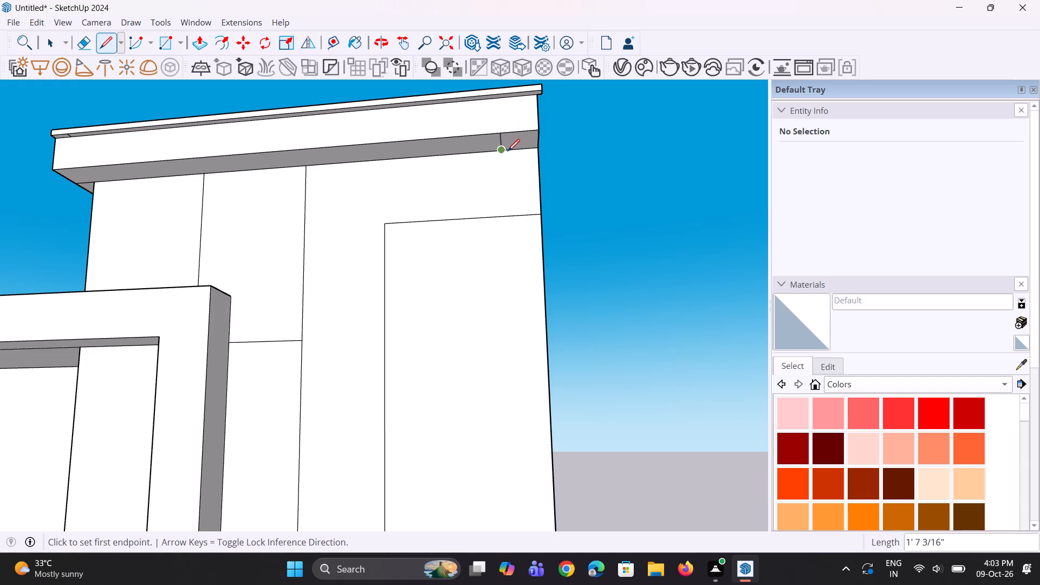
Push/Pull the small underside face at the overhang's right corner down 2' 8 3/8", and a further 14' 6 7/8" to the slab band.
key("p")
left_click(518, 144)
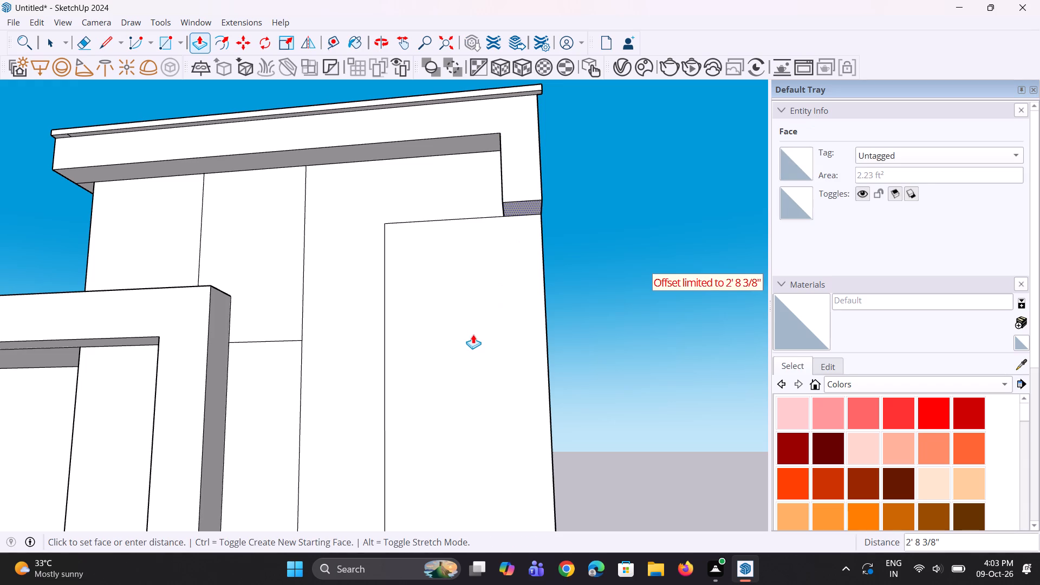
left_click(473, 334)
left_click(526, 208)
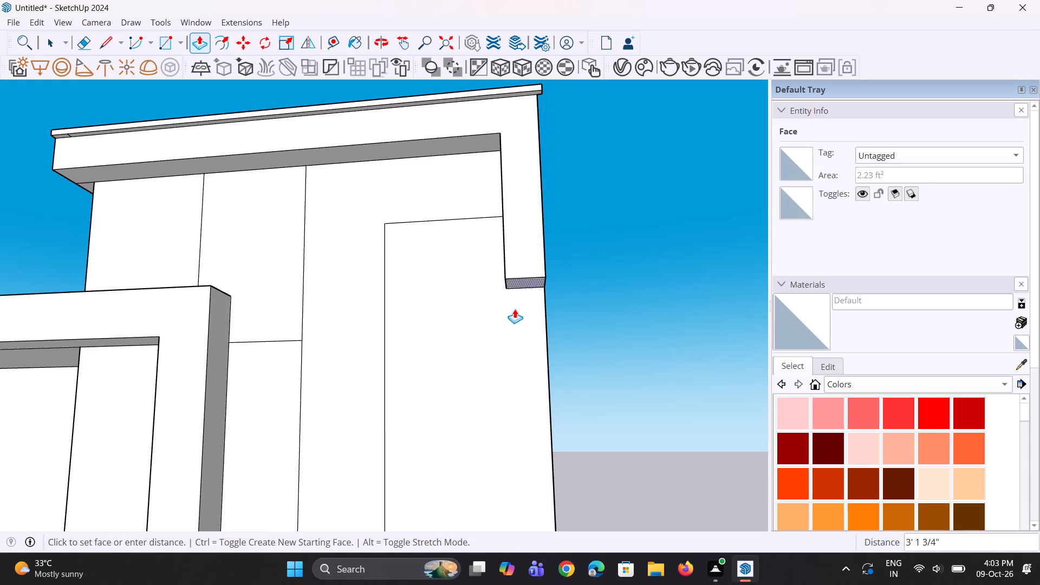
scroll(506, 326, "down", 7)
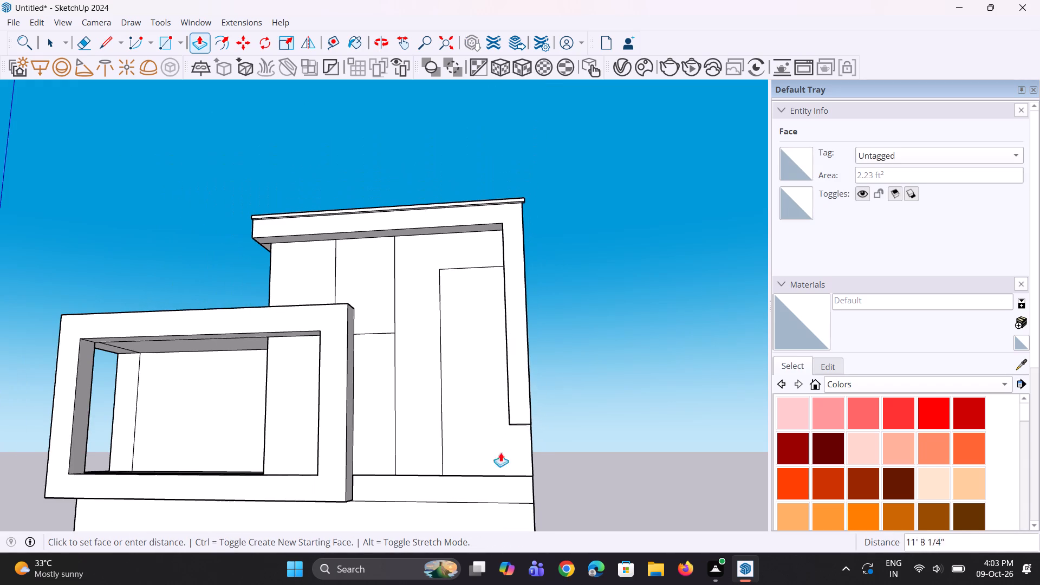
left_click(495, 474)
scroll(485, 426, "down", 4)
middle_click_drag(502, 426, 336, 398)
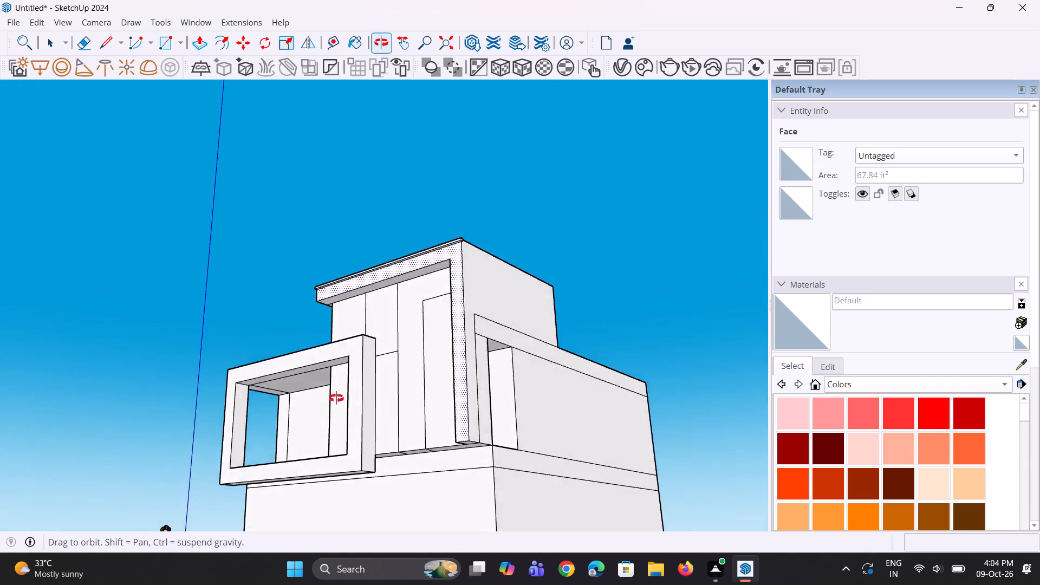
middle_click_drag(336, 398, 276, 408)
scroll(380, 411, "up", 3)
middle_click_drag(419, 414, 468, 265)
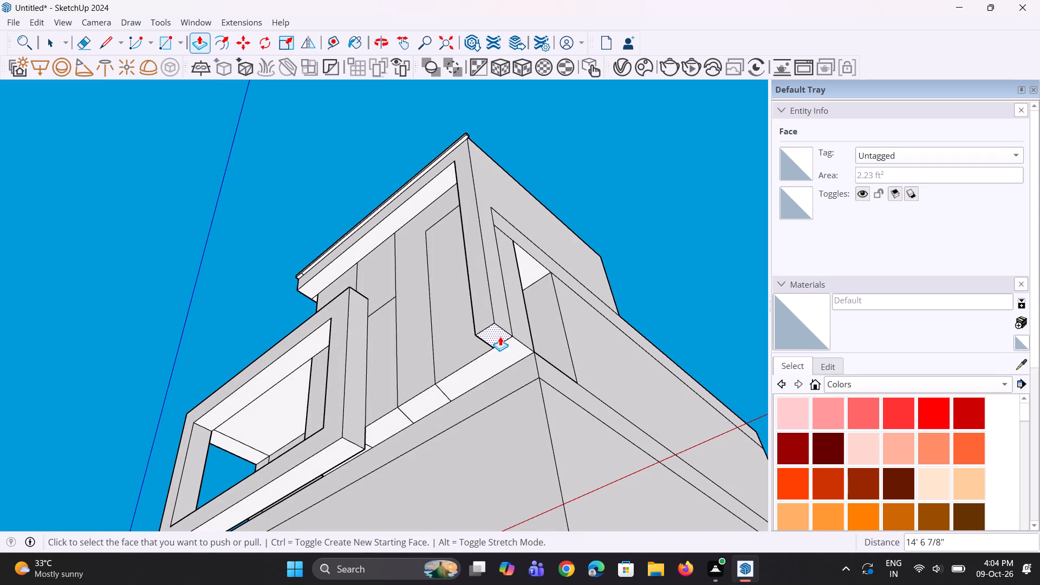
Push/Pull the L-shaped facade panel around the tall corner opening outward 1' 7 3/16", flush with the roof overhang.
scroll(479, 369, "down", 3)
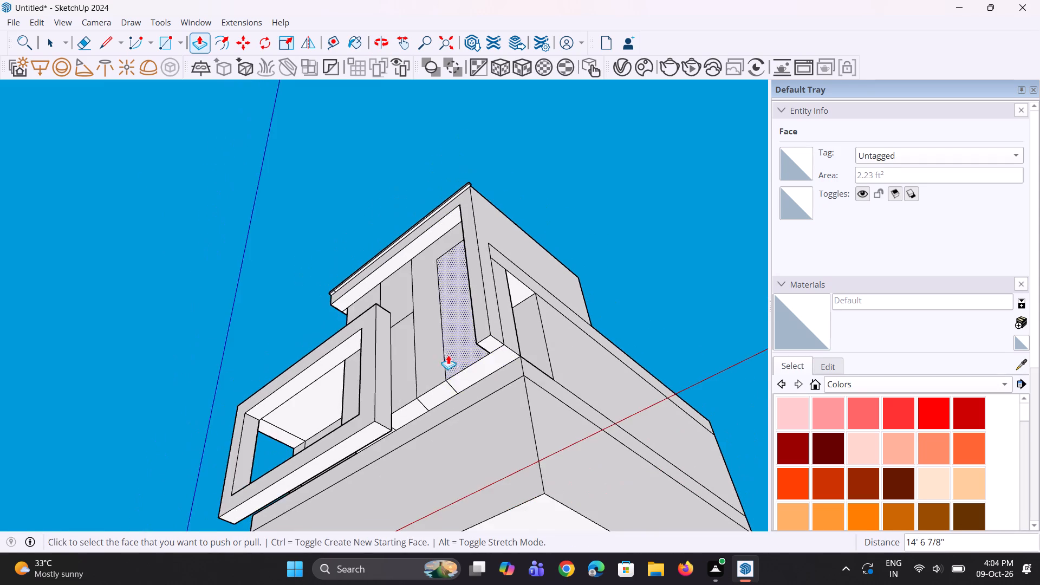
middle_click_drag(440, 353, 583, 475)
scroll(480, 340, "up", 3)
middle_click_drag(477, 326, 493, 399)
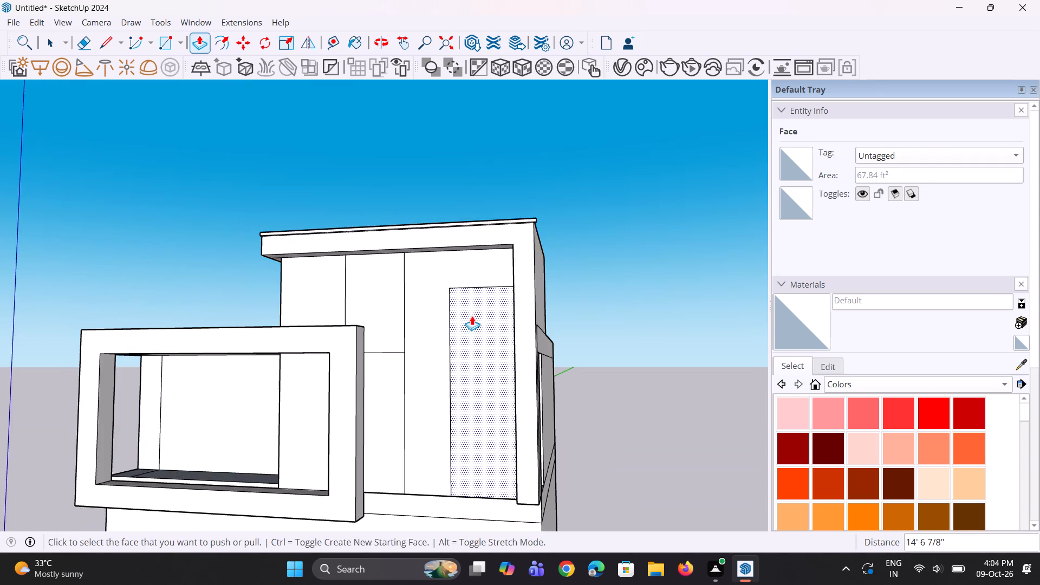
scroll(468, 303, "up", 3)
middle_click_drag(458, 295, 436, 323)
left_click(427, 345)
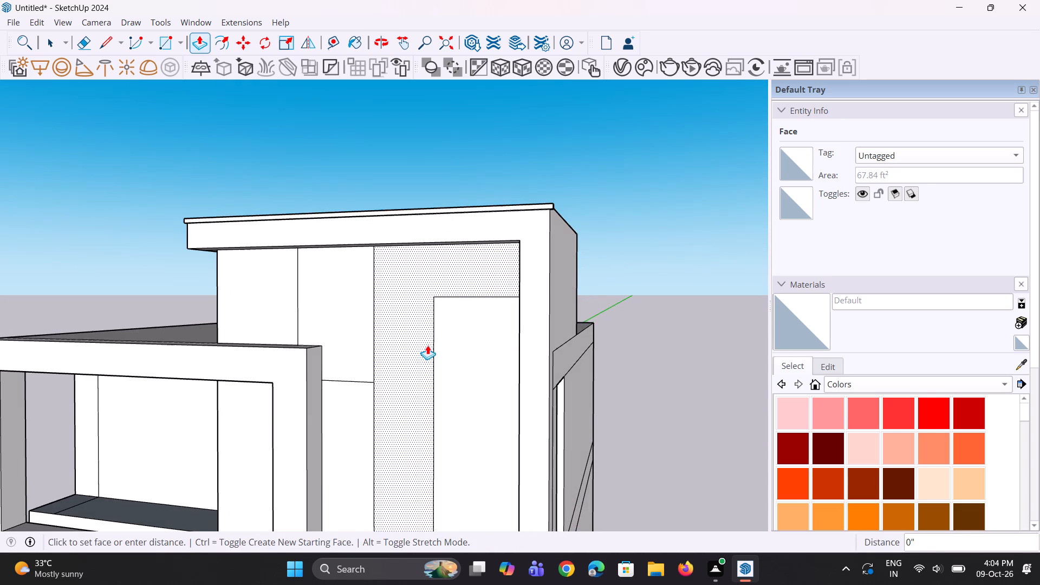
left_click(297, 362)
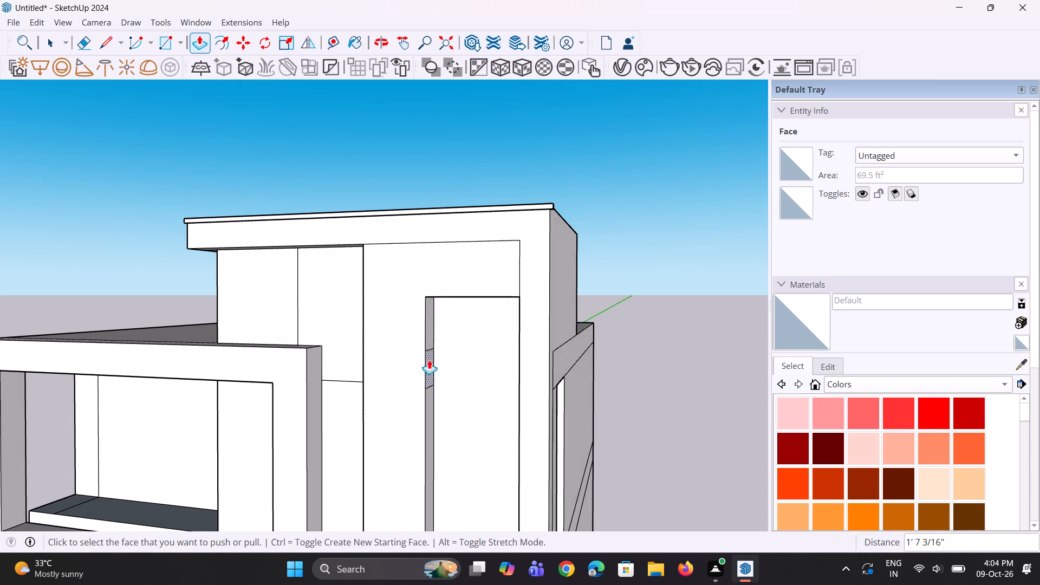
Erase the short horizontal edges crossing the inner and outer side faces of the projecting L-shaped panel.
middle_click_drag(430, 366, 400, 375)
scroll(405, 375, "up", 1)
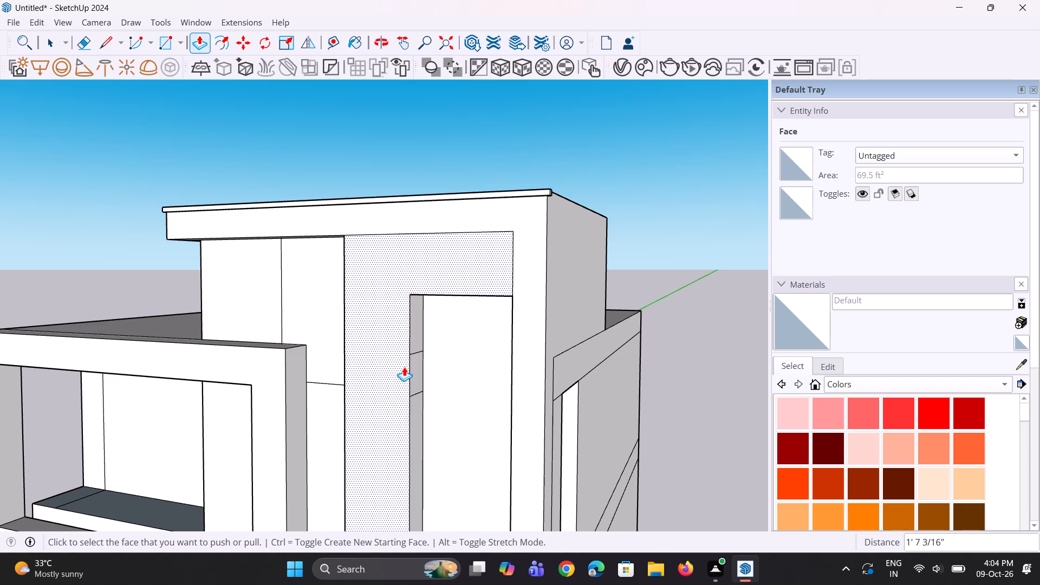
middle_click_drag(437, 372, 406, 361)
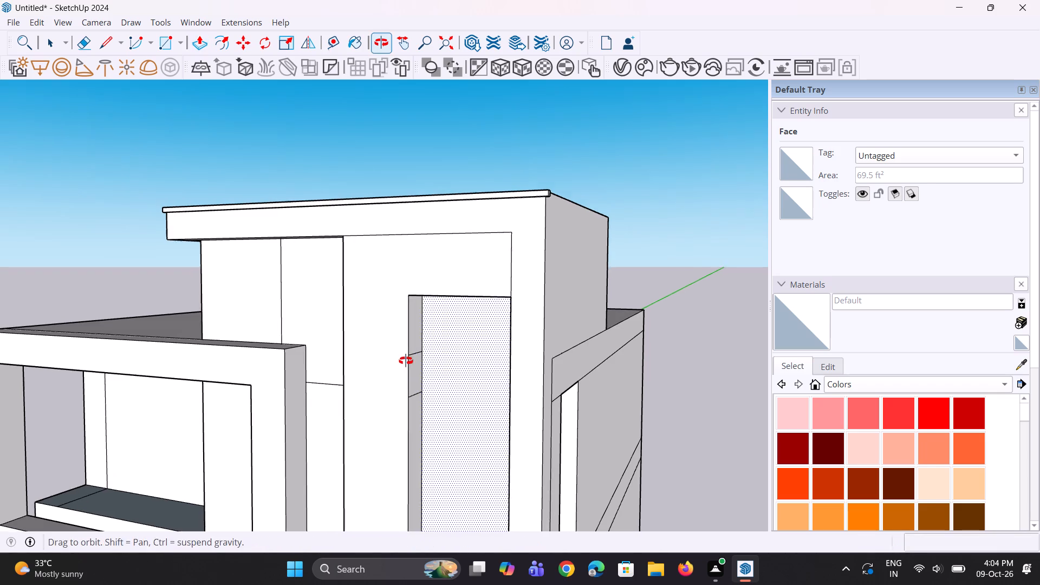
middle_click_drag(406, 361, 387, 355)
scroll(400, 365, "up", 2)
key("e")
left_click(391, 340)
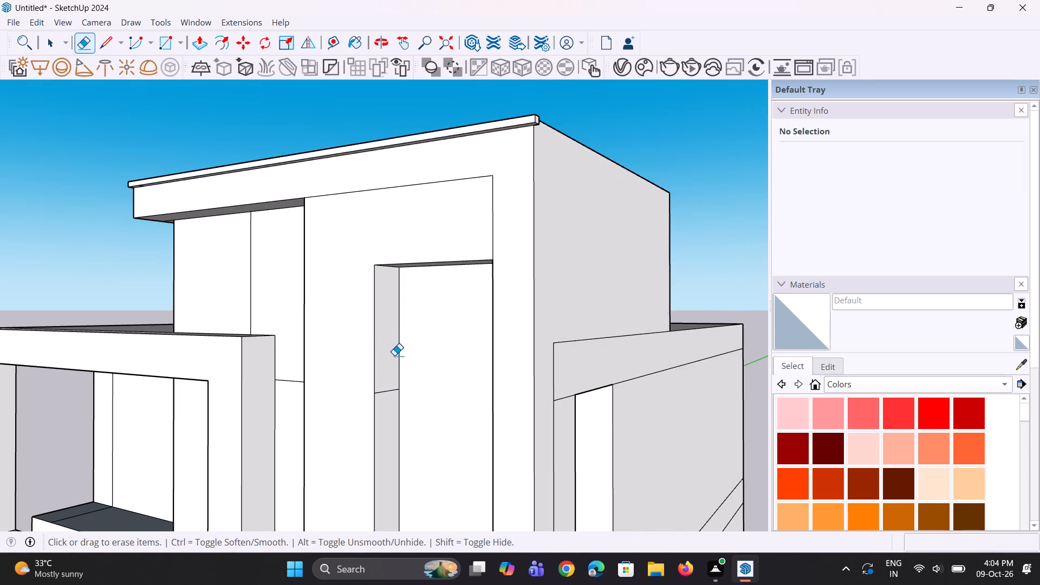
left_click(391, 391)
middle_click_drag(289, 369, 637, 373)
scroll(512, 387, "up", 2)
left_click(521, 383)
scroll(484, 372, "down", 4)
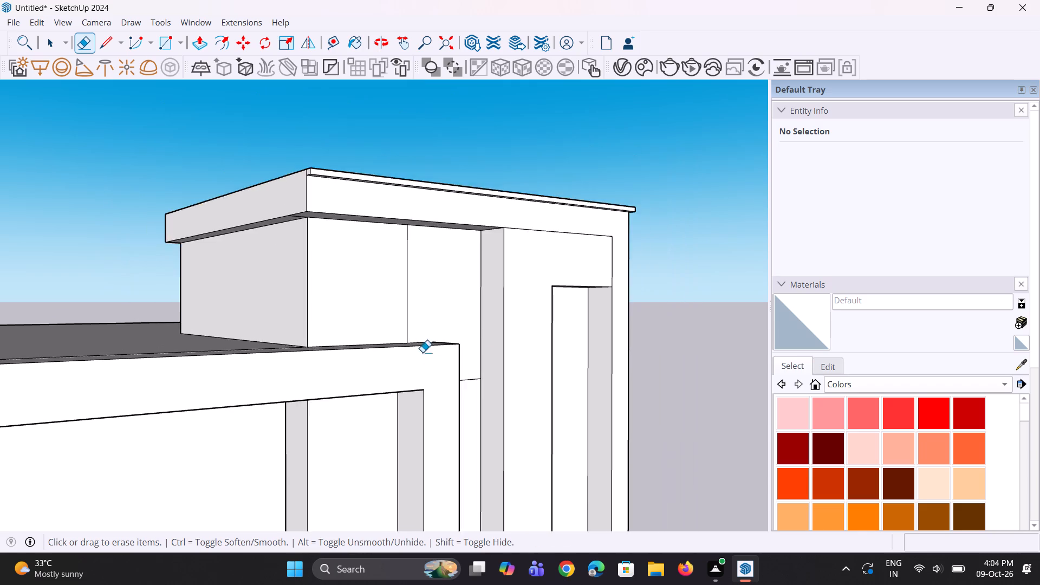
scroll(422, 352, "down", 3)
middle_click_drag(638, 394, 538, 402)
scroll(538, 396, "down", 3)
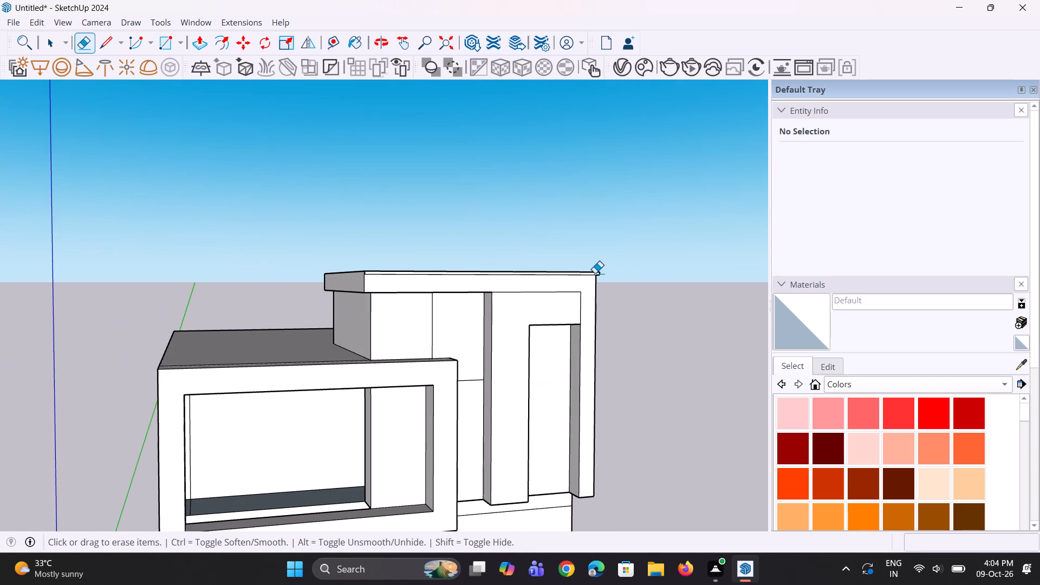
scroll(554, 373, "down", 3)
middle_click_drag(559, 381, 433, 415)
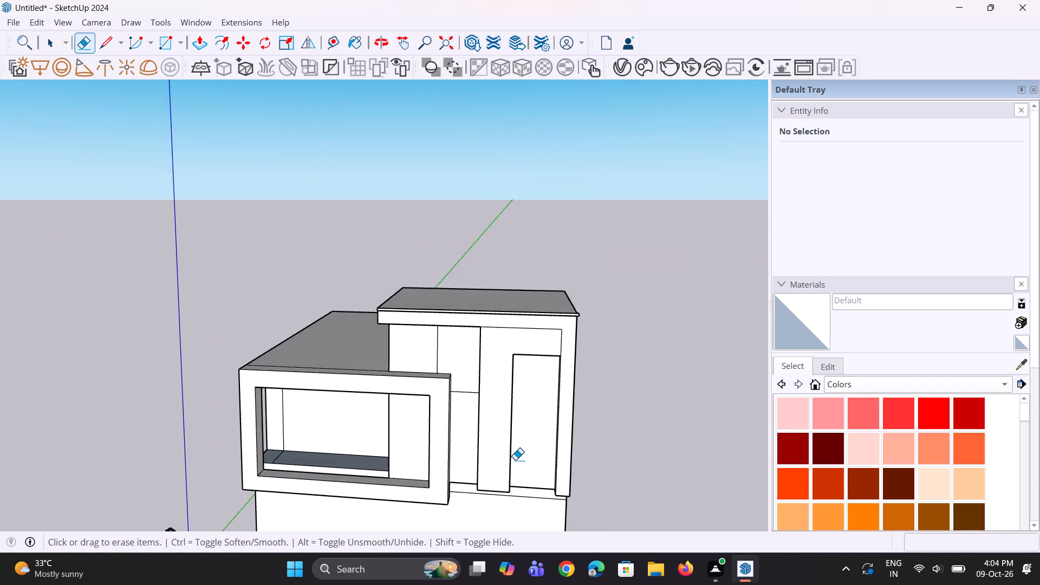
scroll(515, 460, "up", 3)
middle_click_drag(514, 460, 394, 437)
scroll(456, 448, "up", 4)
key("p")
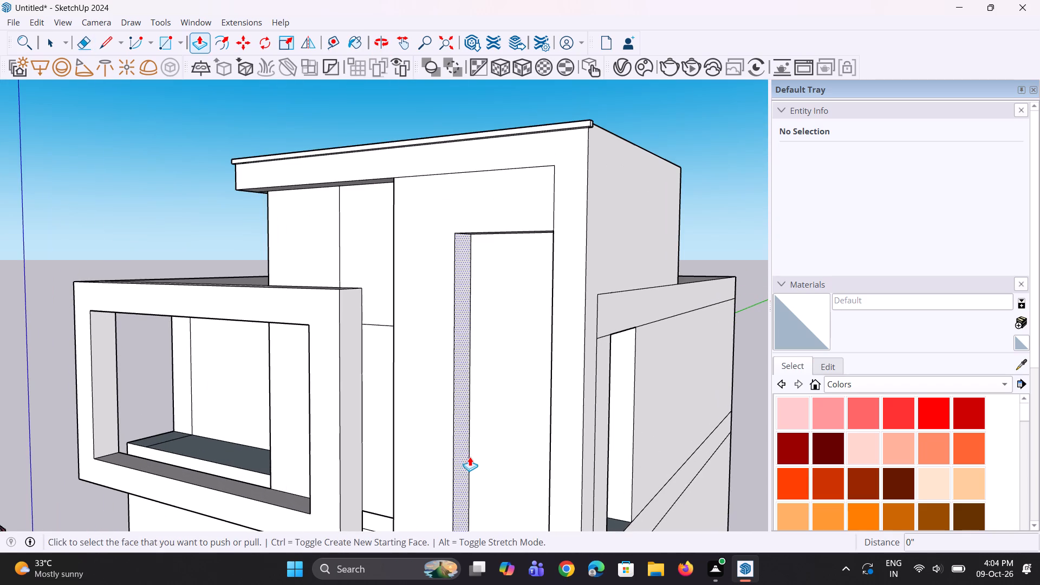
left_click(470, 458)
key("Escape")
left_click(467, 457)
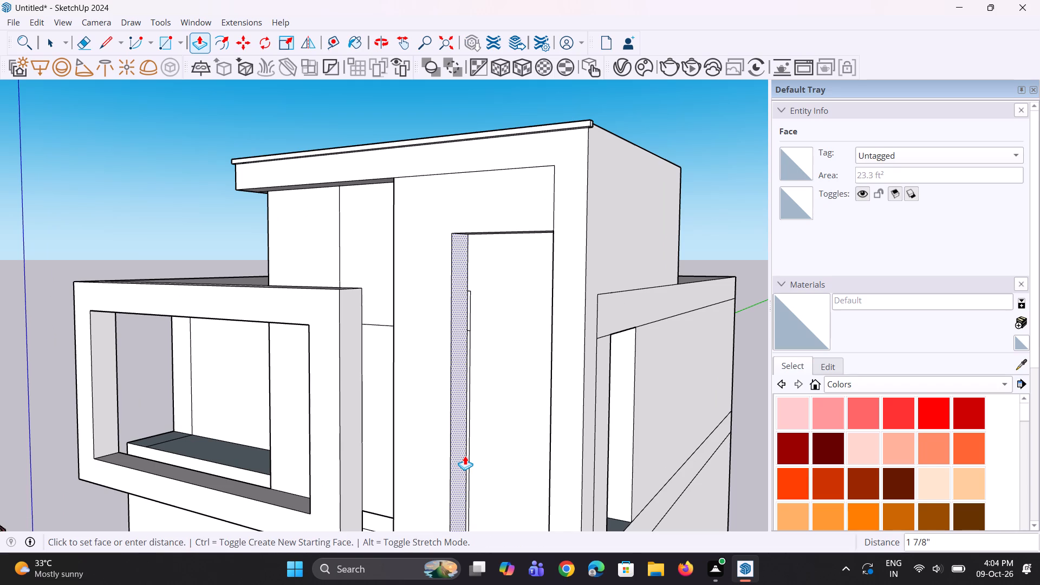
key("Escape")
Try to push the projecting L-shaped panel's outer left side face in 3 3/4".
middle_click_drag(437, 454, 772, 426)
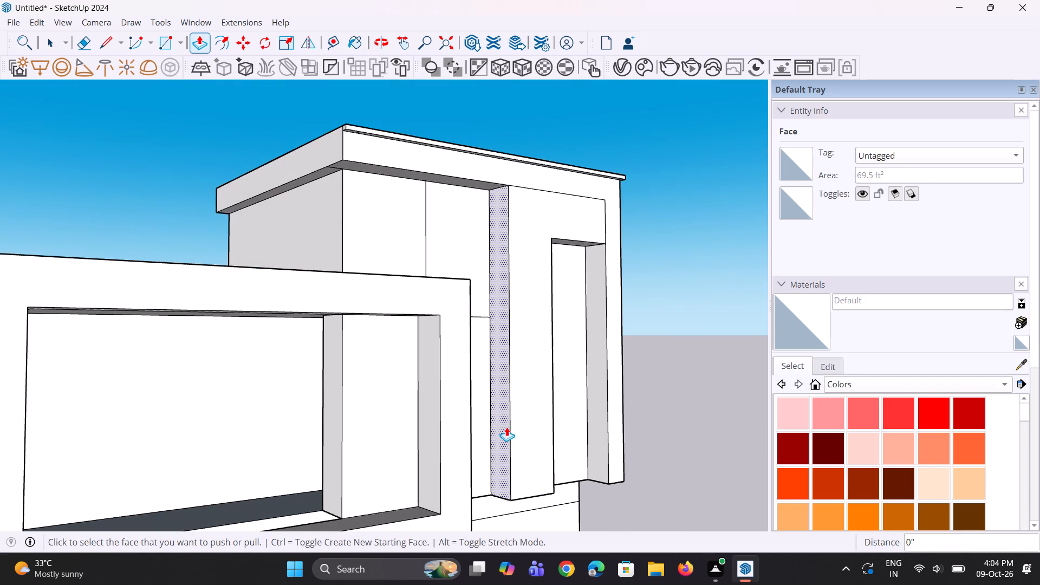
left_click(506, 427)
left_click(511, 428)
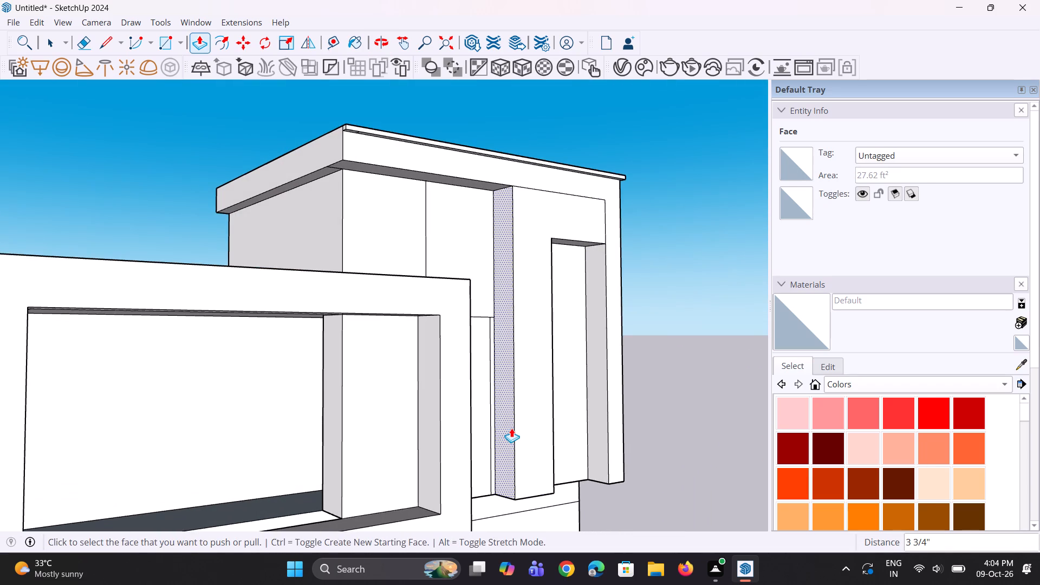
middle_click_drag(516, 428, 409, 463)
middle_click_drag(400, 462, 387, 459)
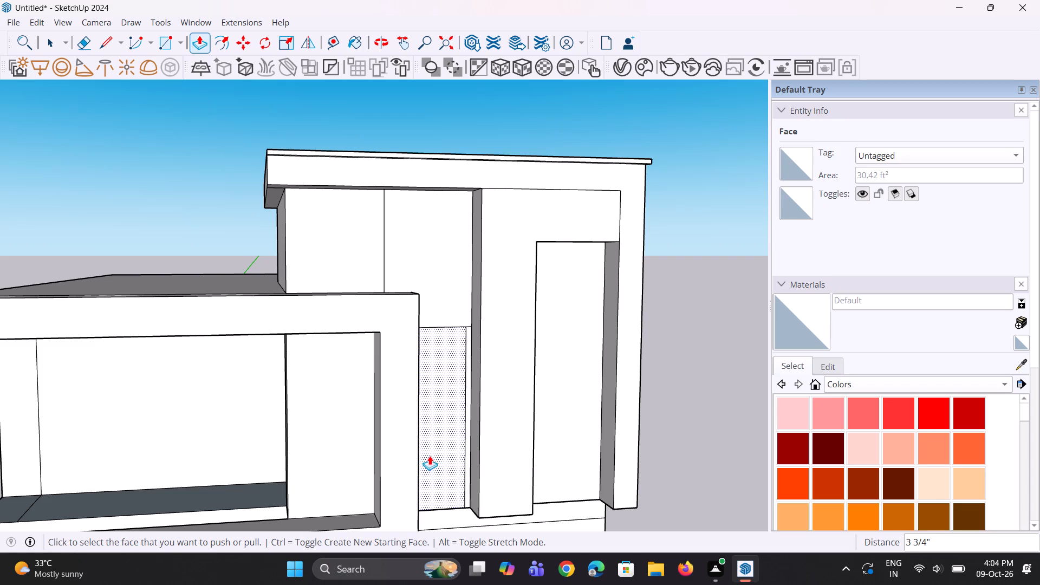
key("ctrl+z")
Push/Pull the projecting L-shaped panel's outer left side face in about 5 1/8" to narrow the panel.
middle_click_drag(446, 458, 419, 438)
scroll(428, 420, "down", 8)
middle_click_drag(536, 418, 495, 423)
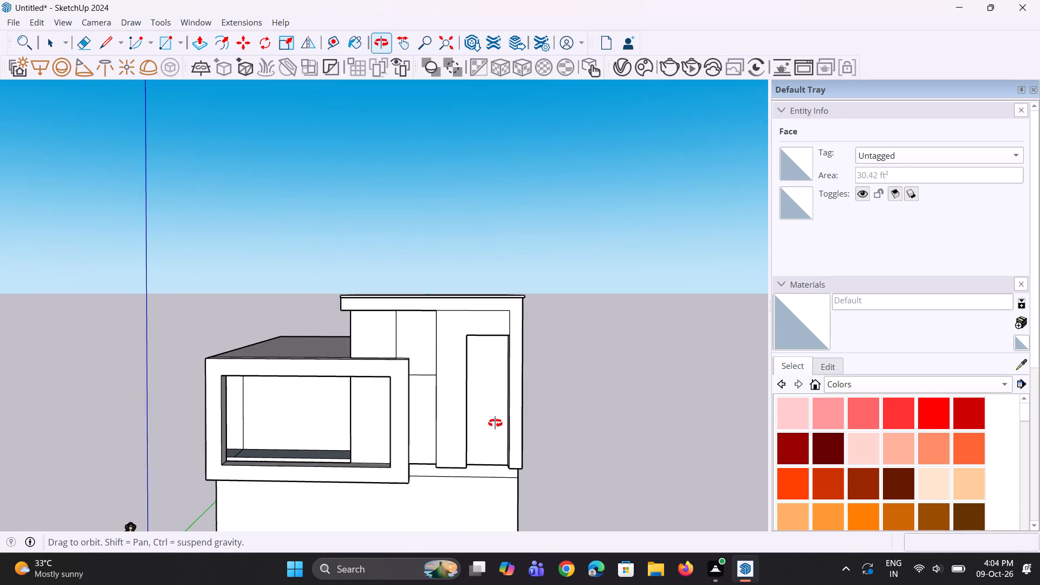
middle_click_drag(495, 423, 486, 426)
middle_click_drag(406, 435, 411, 449)
scroll(418, 445, "up", 4)
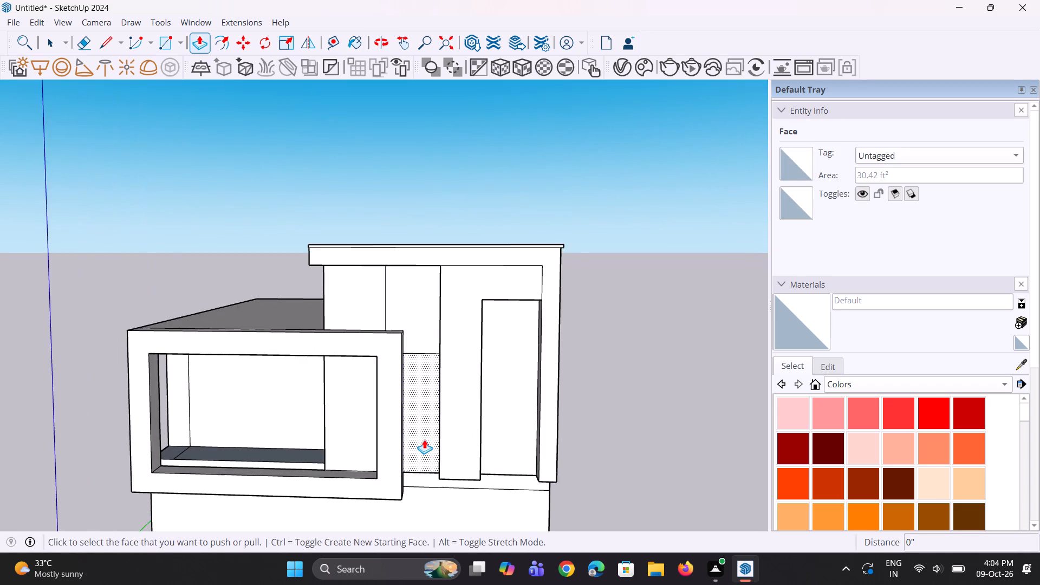
scroll(424, 439, "up", 3)
middle_click_drag(426, 443, 512, 453)
scroll(456, 420, "up", 5)
left_click(472, 421)
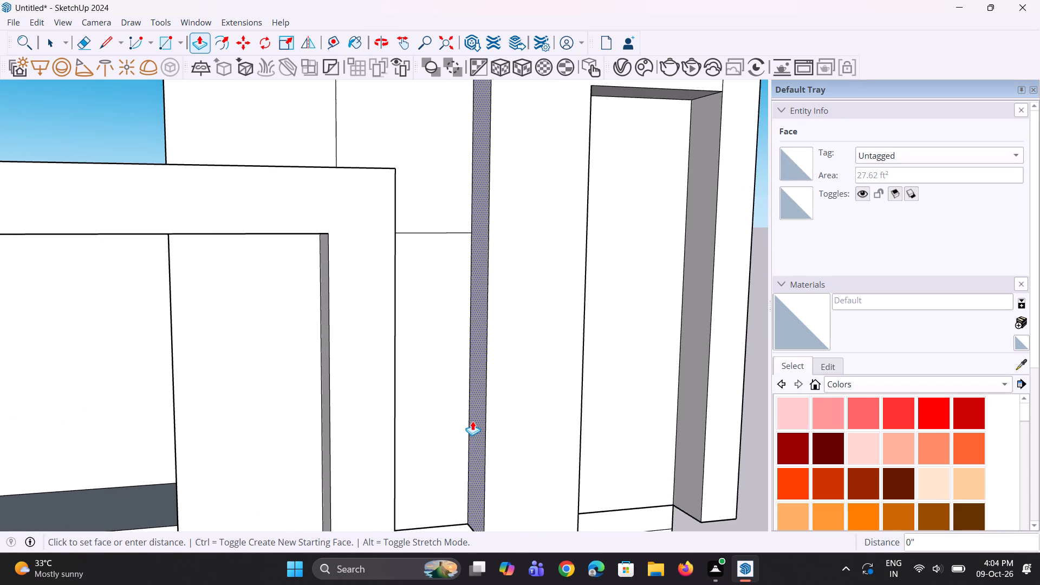
left_click(485, 425)
key("space")
key("space")
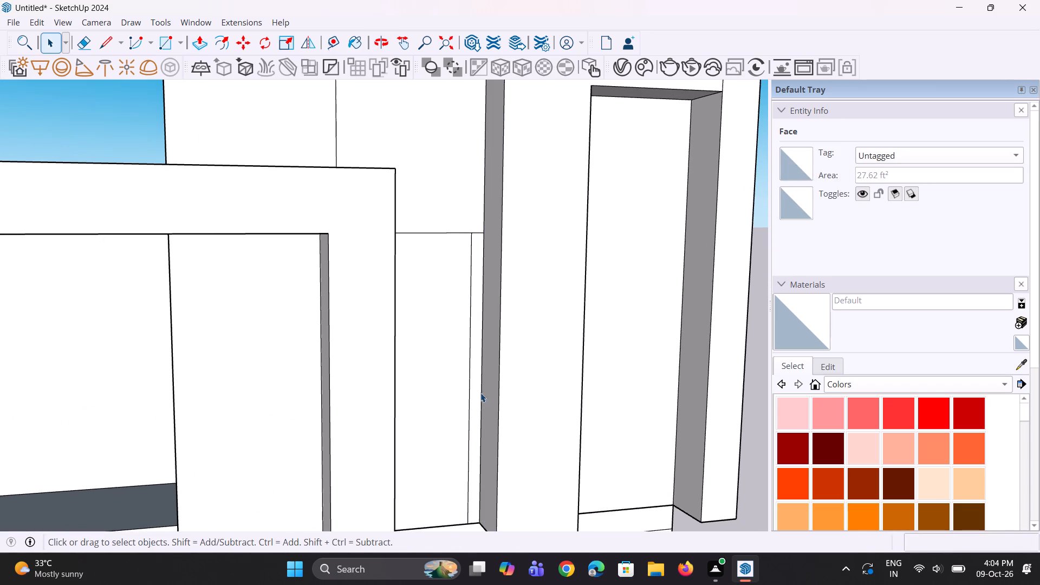
Move the leftover vertical edge beside the L-shaped panel 5 1/8" over to the panel's new side edge.
left_click(470, 375)
scroll(463, 250, "up", 2)
key("m")
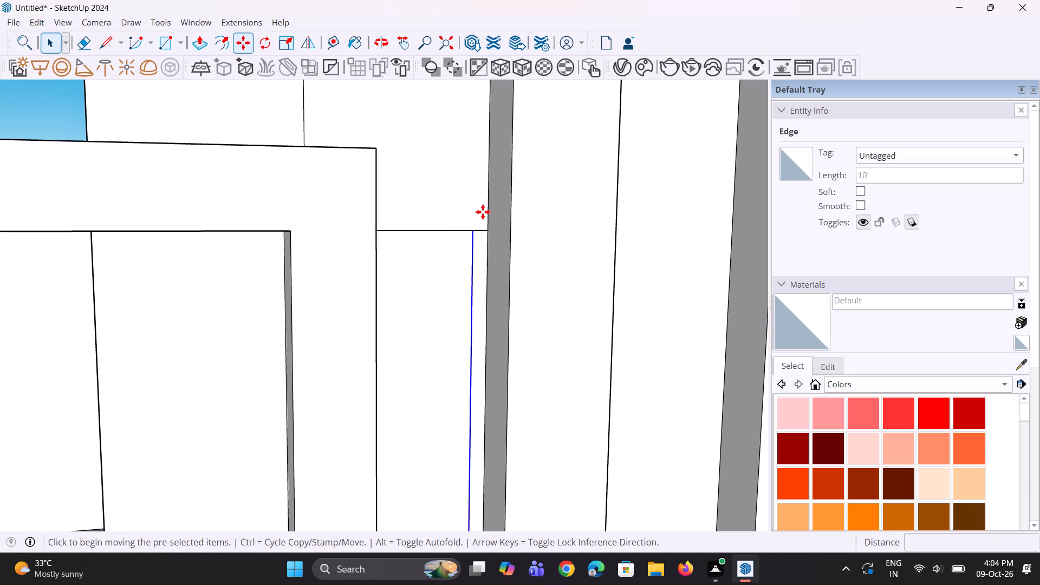
left_click(474, 229)
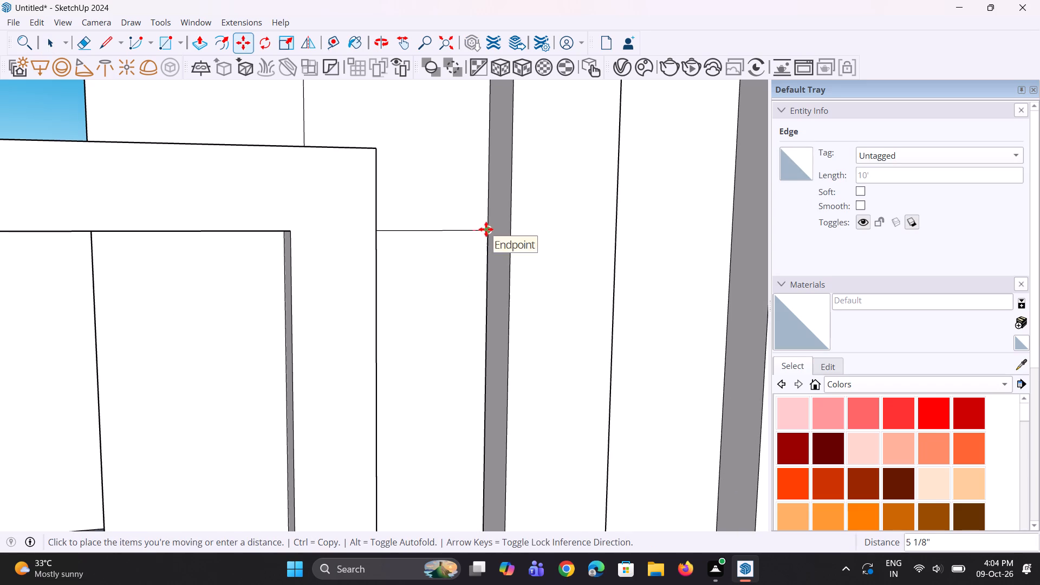
left_click(486, 229)
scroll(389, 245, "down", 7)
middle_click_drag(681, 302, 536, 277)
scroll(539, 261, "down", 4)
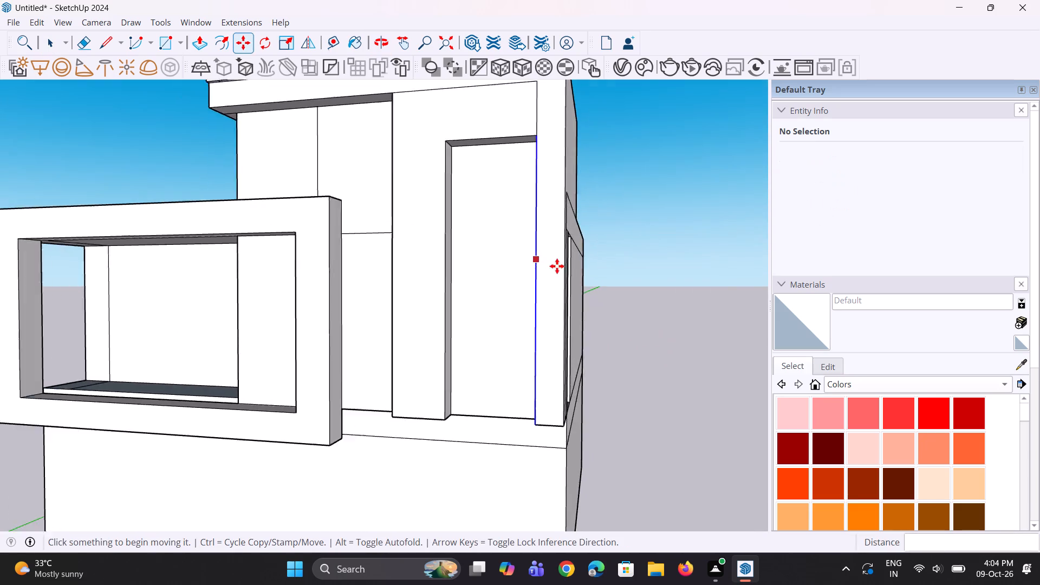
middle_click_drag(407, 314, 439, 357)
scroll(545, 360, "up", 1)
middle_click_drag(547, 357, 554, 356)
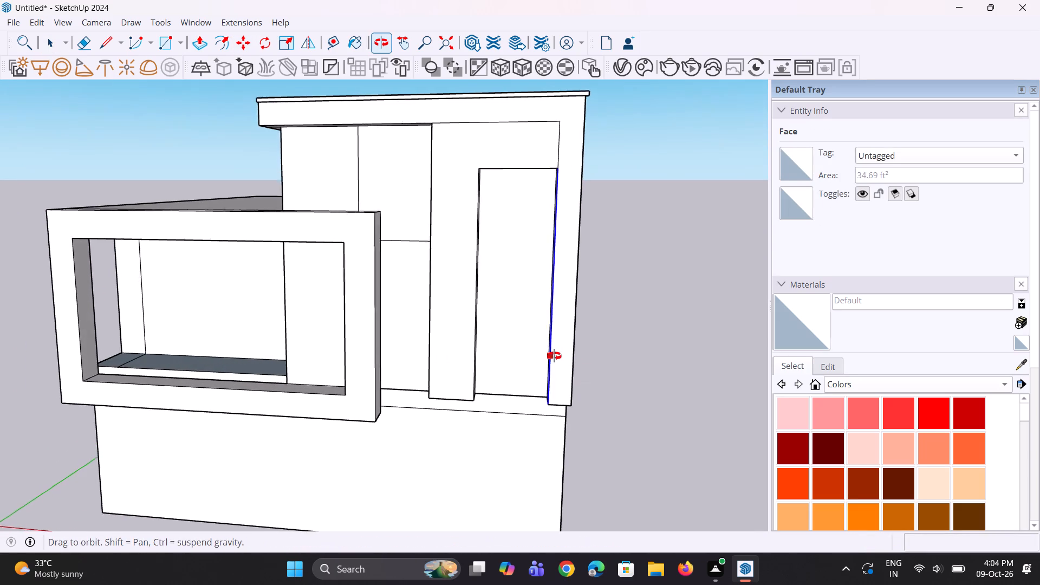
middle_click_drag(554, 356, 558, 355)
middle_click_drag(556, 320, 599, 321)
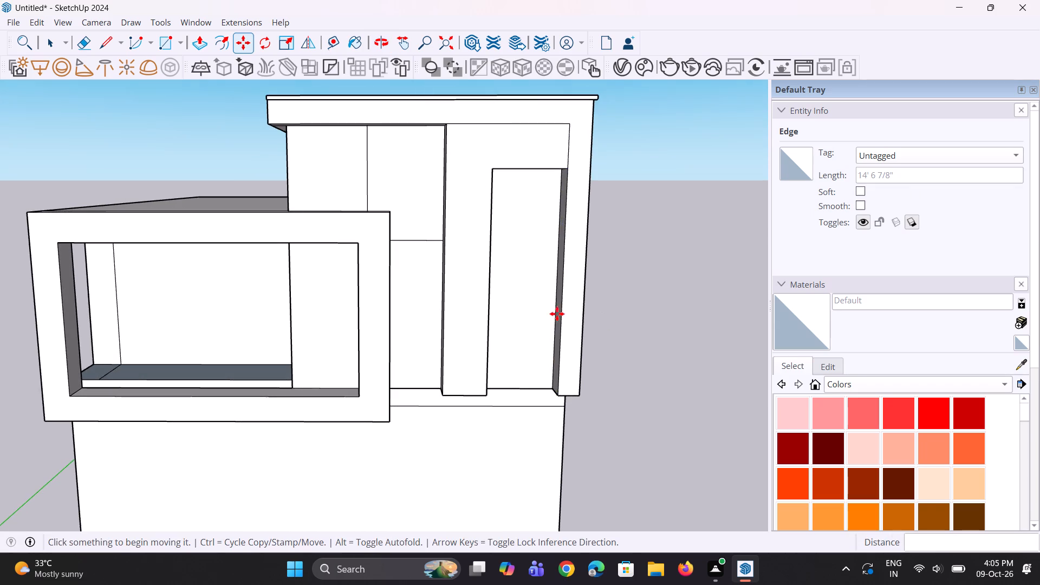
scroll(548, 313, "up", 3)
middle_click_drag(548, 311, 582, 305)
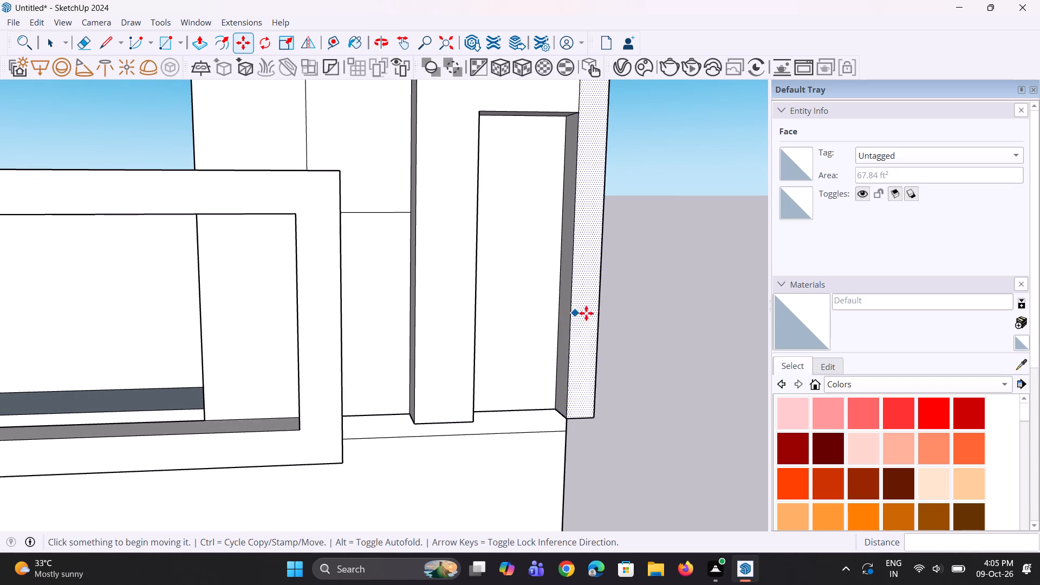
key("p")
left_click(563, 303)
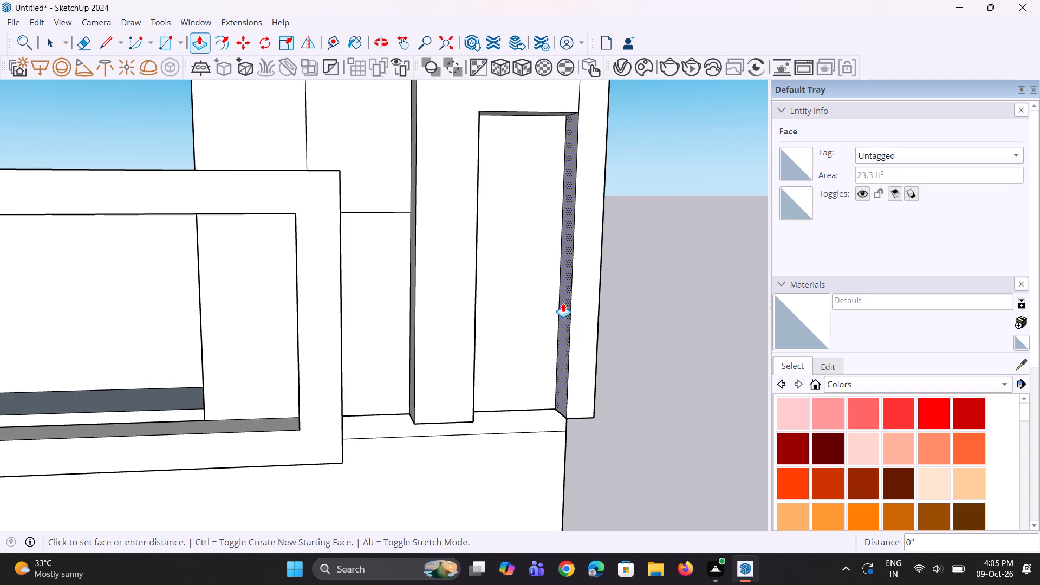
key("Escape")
Push/Pull the raised roof block's right side face, including the corner leg, outward 2 1/16".
scroll(555, 296, "down", 4)
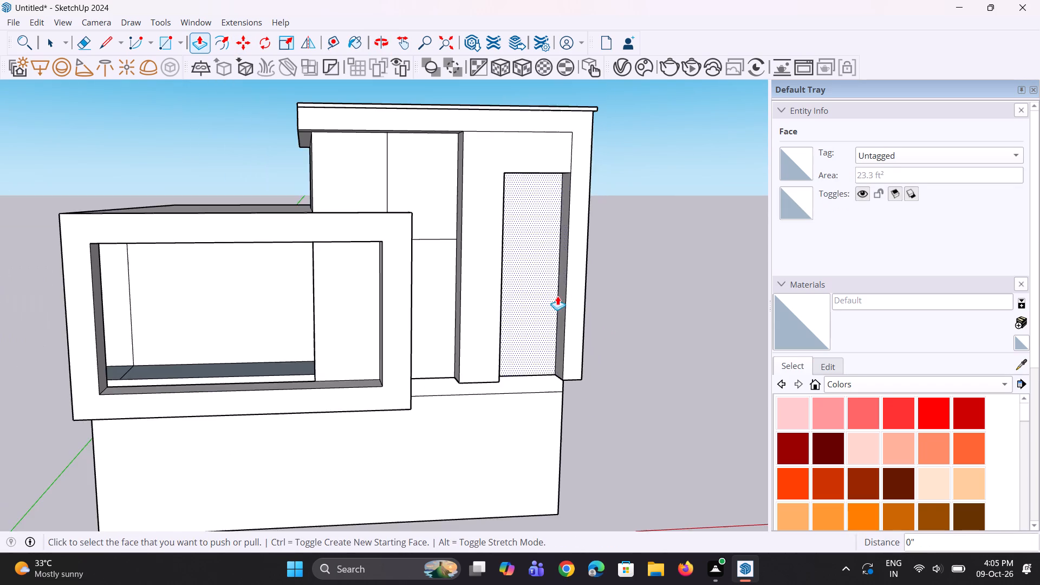
middle_click_drag(578, 288, 323, 315)
scroll(485, 318, "up", 2)
middle_click_drag(485, 318, 484, 323)
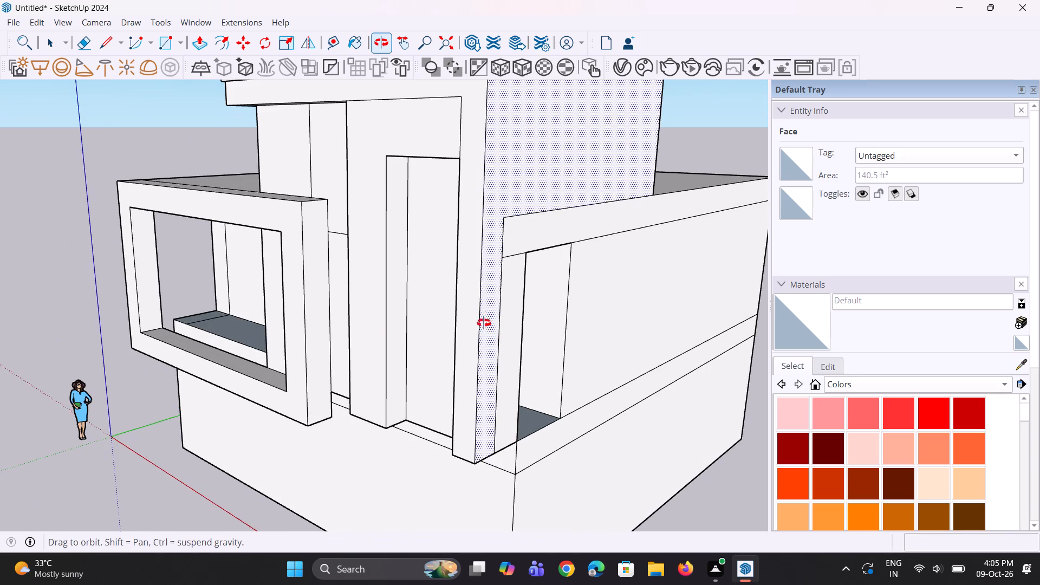
middle_click_drag(484, 323, 476, 336)
scroll(476, 336, "down", 3)
left_click(479, 328)
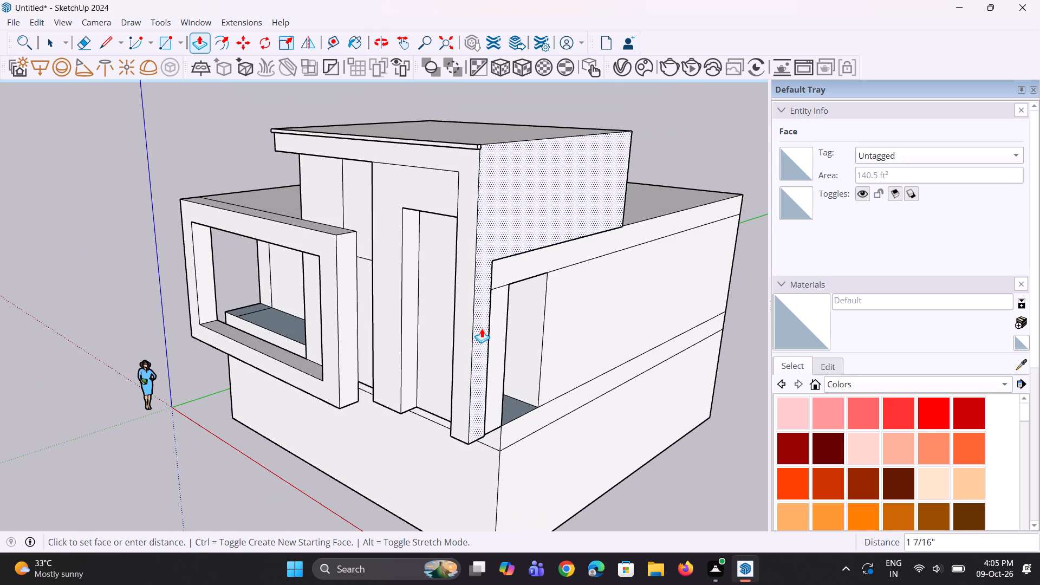
left_click(485, 329)
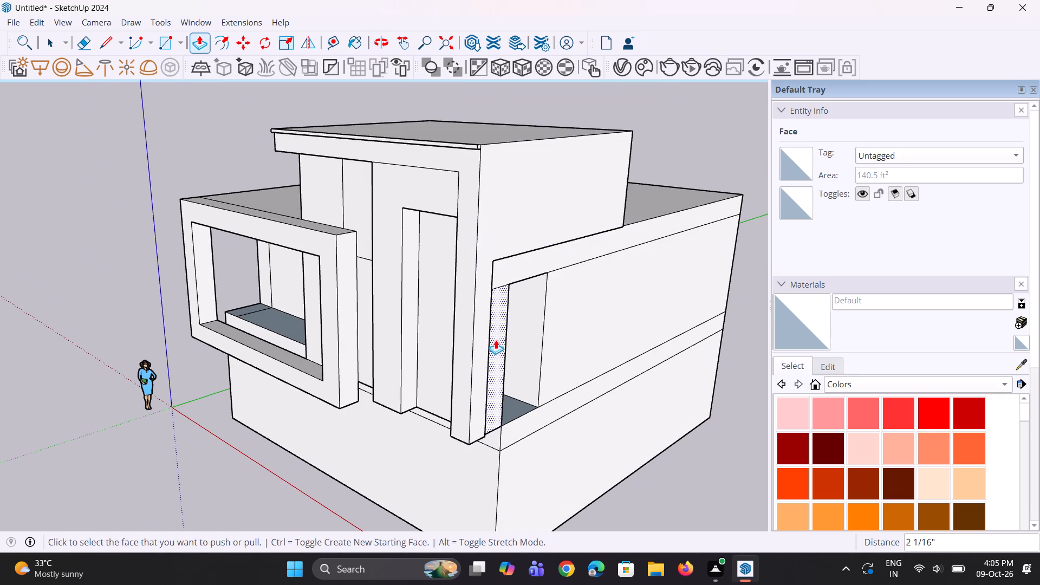
Inspect the whole building from the front, below, above and its left side.
middle_click_drag(497, 340, 620, 346)
scroll(549, 340, "down", 3)
middle_click_drag(539, 348, 576, 316)
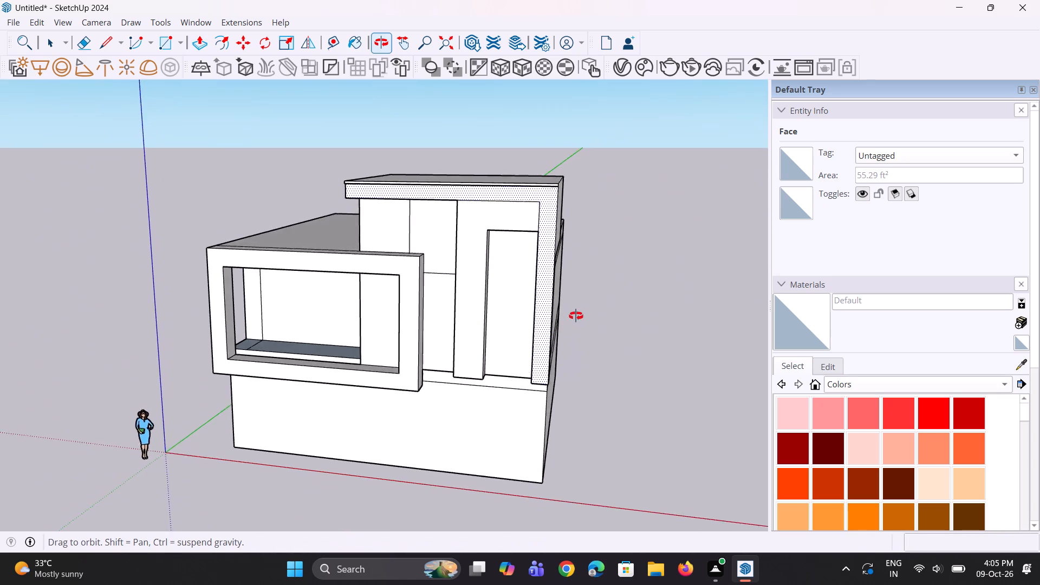
middle_click_drag(576, 316, 587, 298)
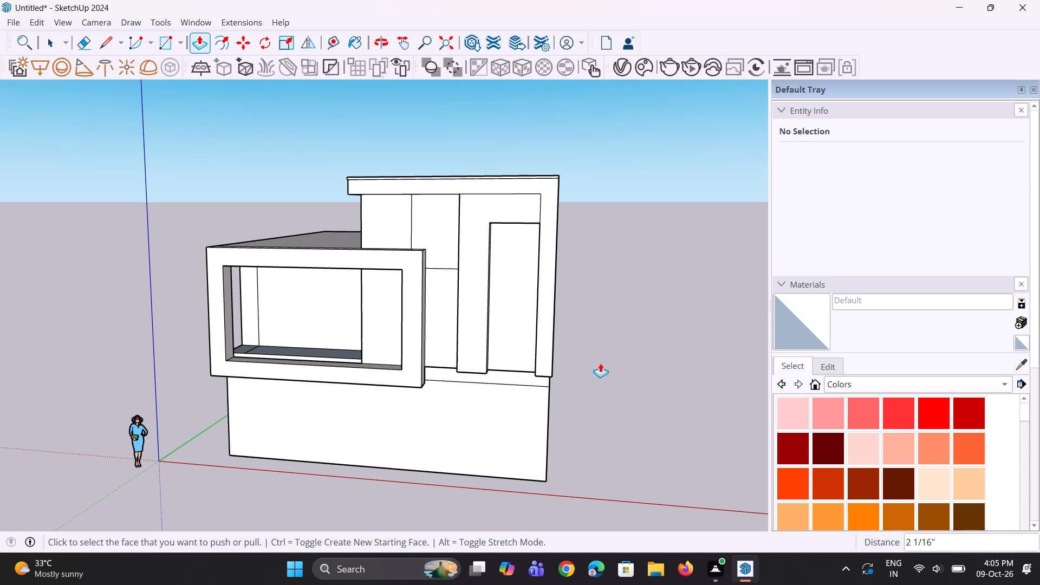
middle_click_drag(380, 242, 439, 177)
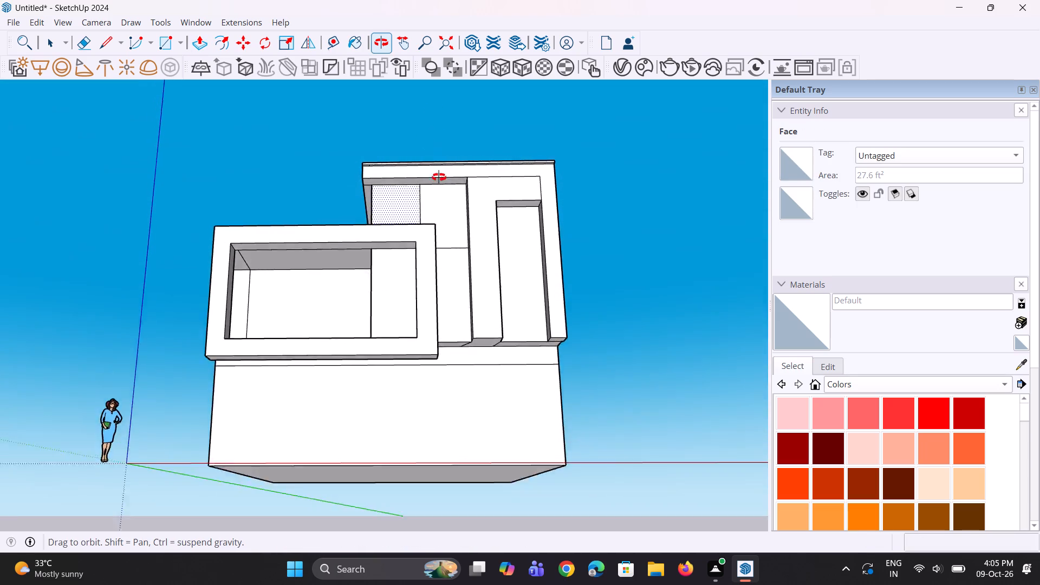
middle_click_drag(439, 177, 454, 327)
scroll(453, 328, "down", 4)
middle_click_drag(305, 325, 344, 315)
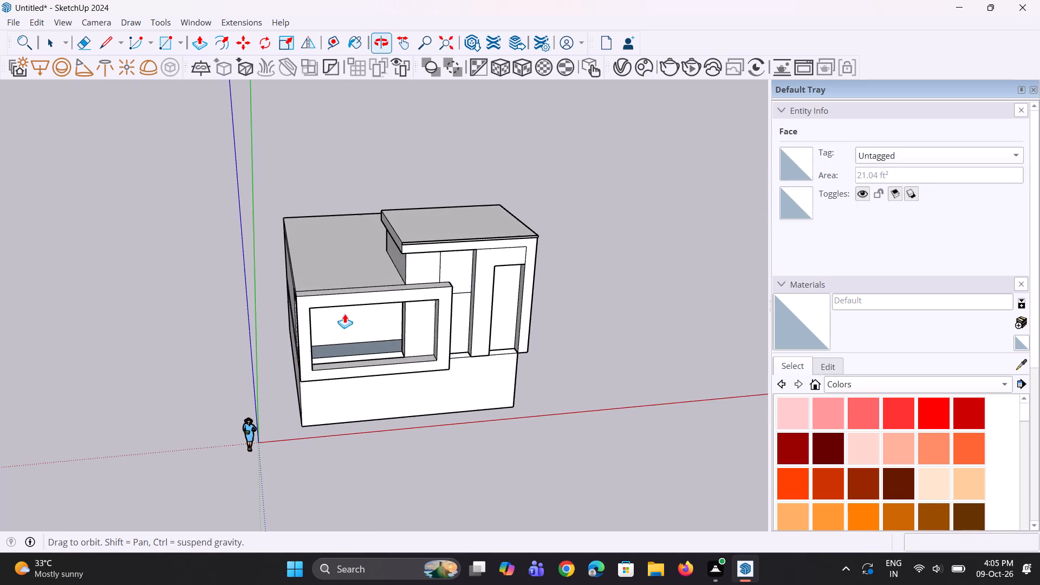
scroll(316, 294, "up", 3)
middle_click_drag(246, 306, 508, 378)
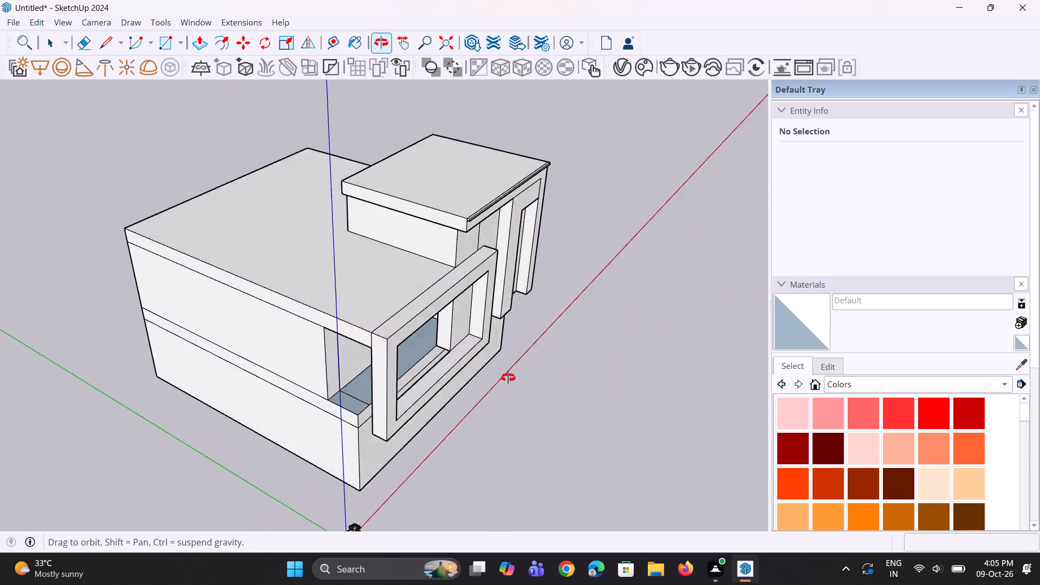
Copy the roof edge behind the projecting front frame about 2' 1/8" back onto the lower roof to outline a parapet strip.
middle_click_drag(508, 378, 672, 383)
scroll(498, 337, "up", 2)
key("space")
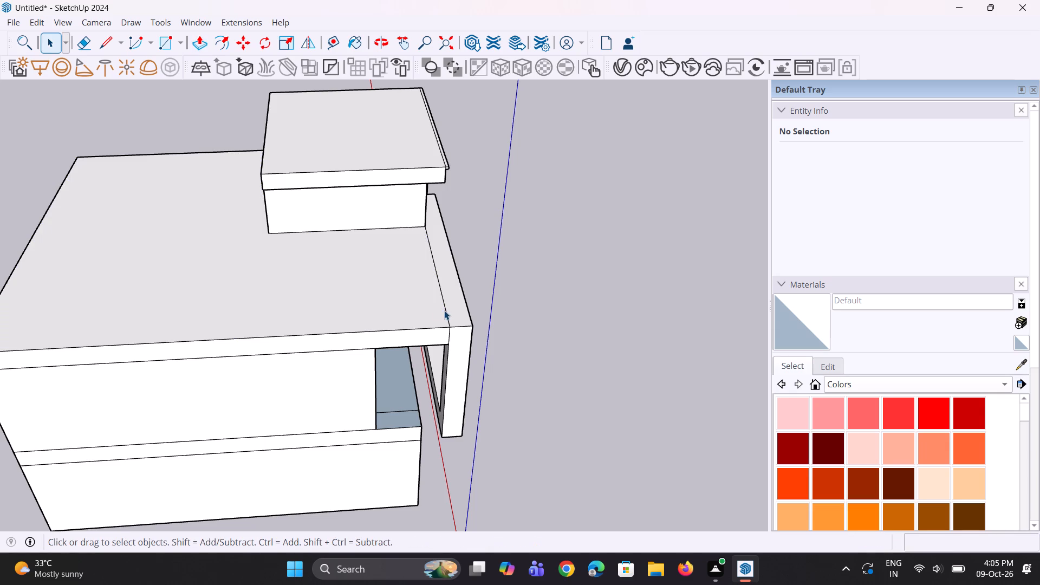
left_click(444, 310)
scroll(447, 324, "up", 2)
key("m")
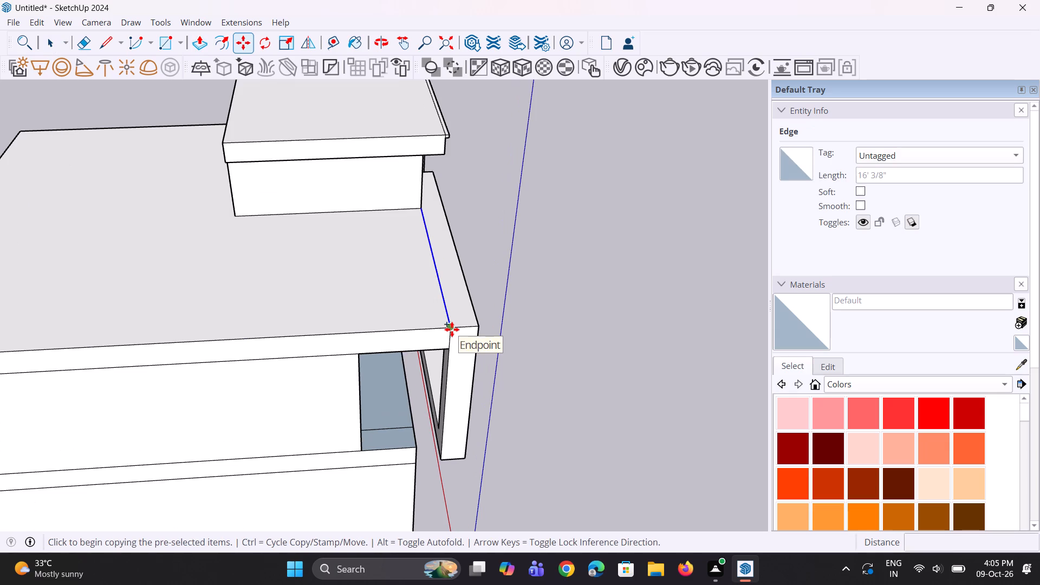
left_click(452, 330)
left_click(422, 335)
middle_click_drag(428, 337, 414, 328)
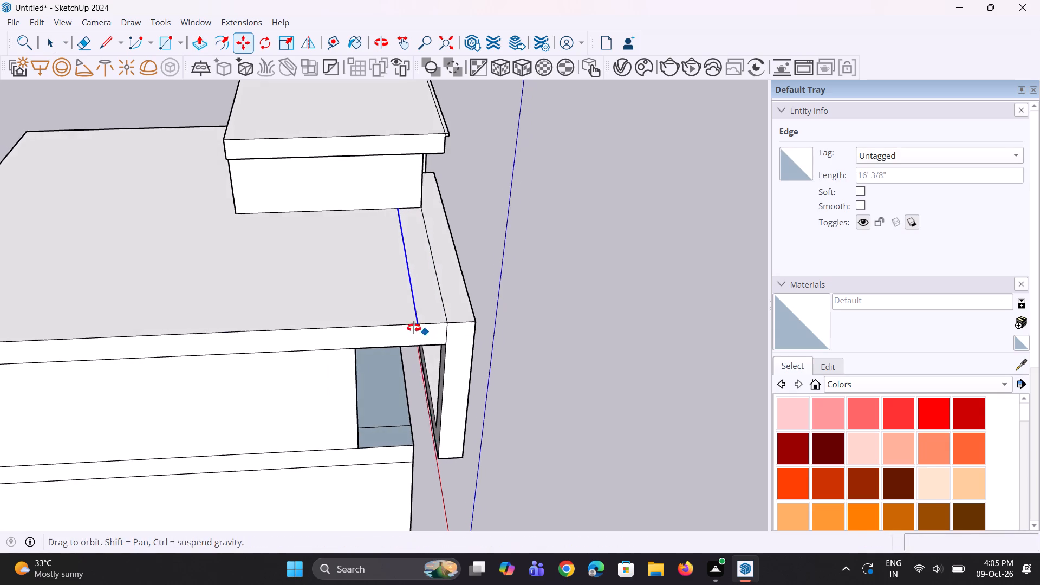
Push/Pull the narrow roof strip behind the front frame up about 1' 8" to form a parapet.
middle_click_drag(414, 328, 341, 332)
key("p")
left_click(365, 312)
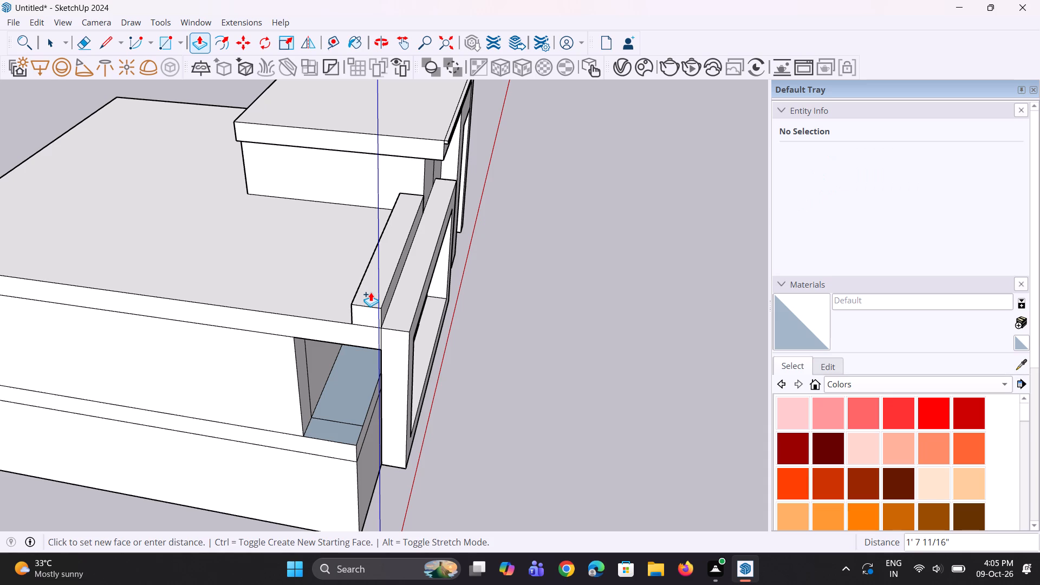
left_click(370, 292)
Copy the parapet's front top edge 3 3/4" down its front face.
middle_click_drag(391, 320, 250, 267)
scroll(294, 259, "up", 3)
middle_click_drag(296, 256, 228, 255)
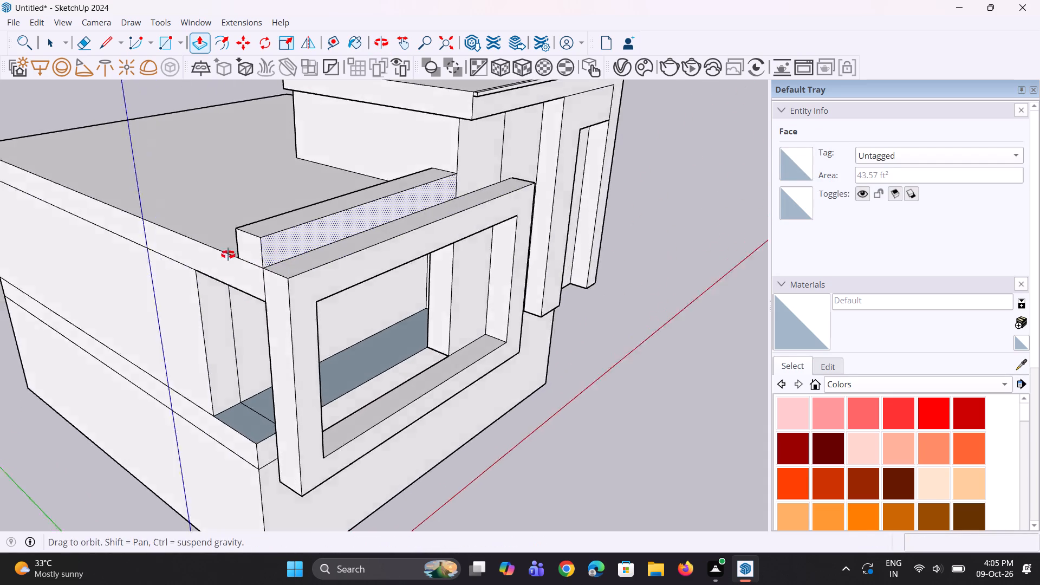
middle_click_drag(228, 255, 216, 255)
key("space")
left_click(244, 222)
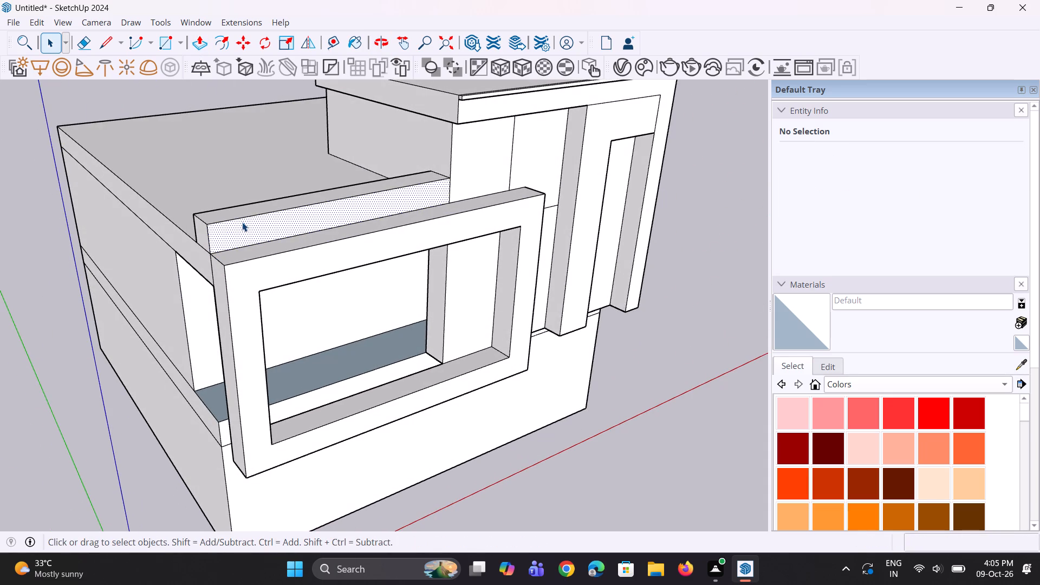
left_click(228, 222)
scroll(174, 227, "up", 2)
middle_click_drag(184, 246, 188, 241)
scroll(201, 227, "up", 4)
key("m")
left_click(229, 218)
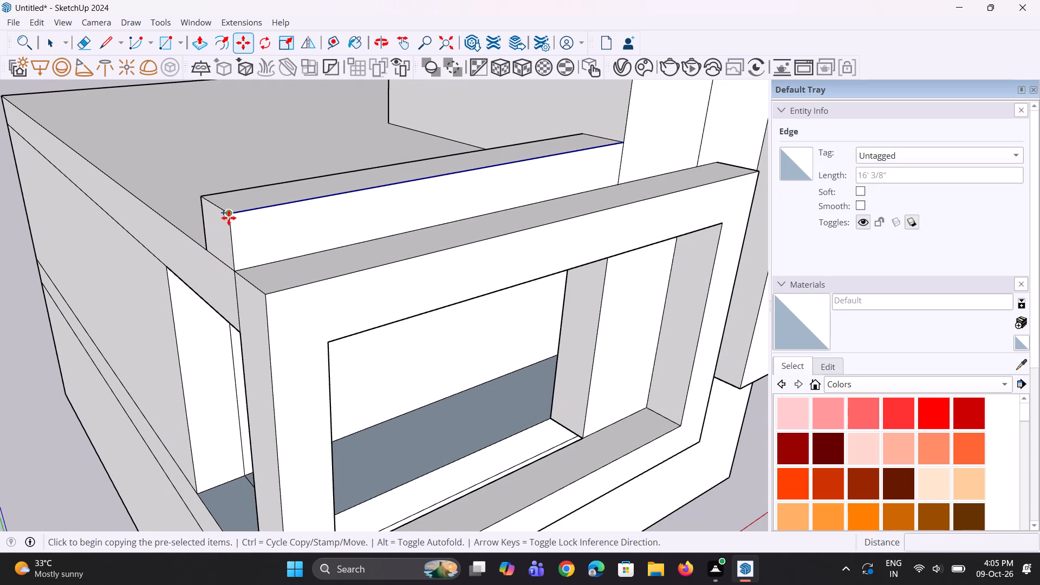
left_click(232, 225)
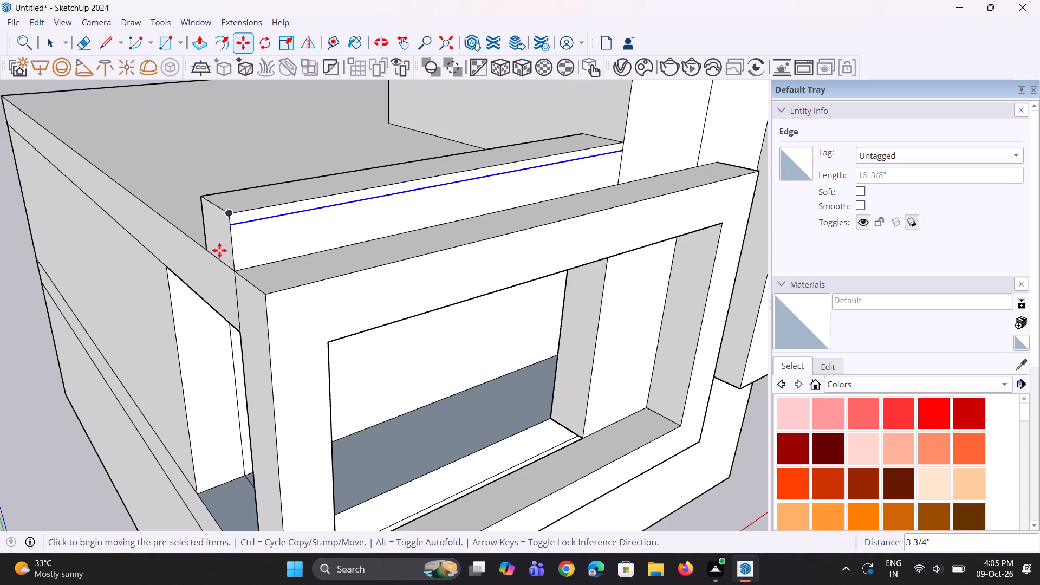
Copy the parapet's short end top edge 3 3/4" down to meet the line on the front face.
middle_click_drag(224, 253, 297, 263)
key("space")
left_click(298, 232)
scroll(302, 242, "up", 2)
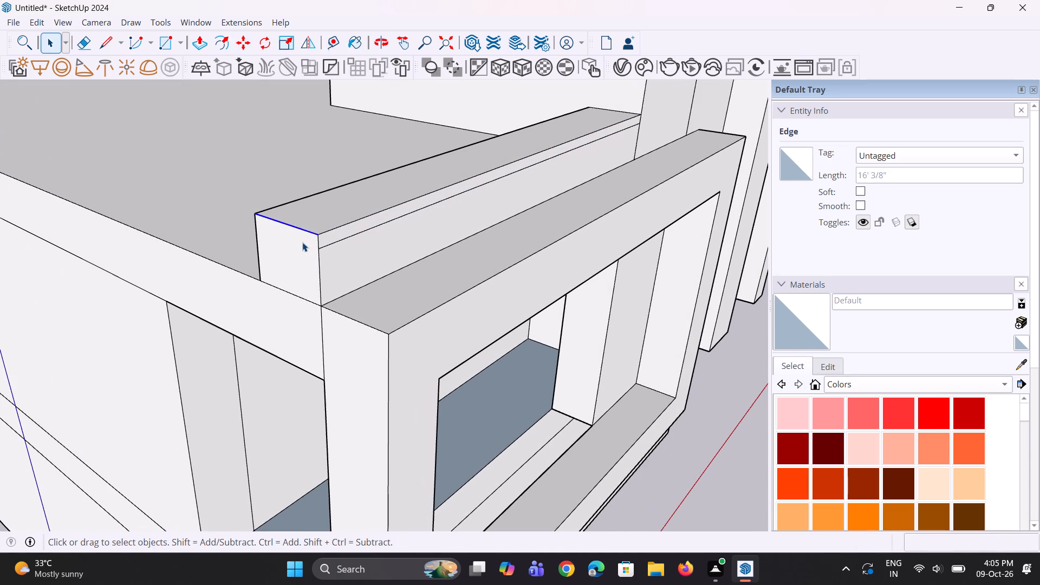
key("m")
left_click(319, 237)
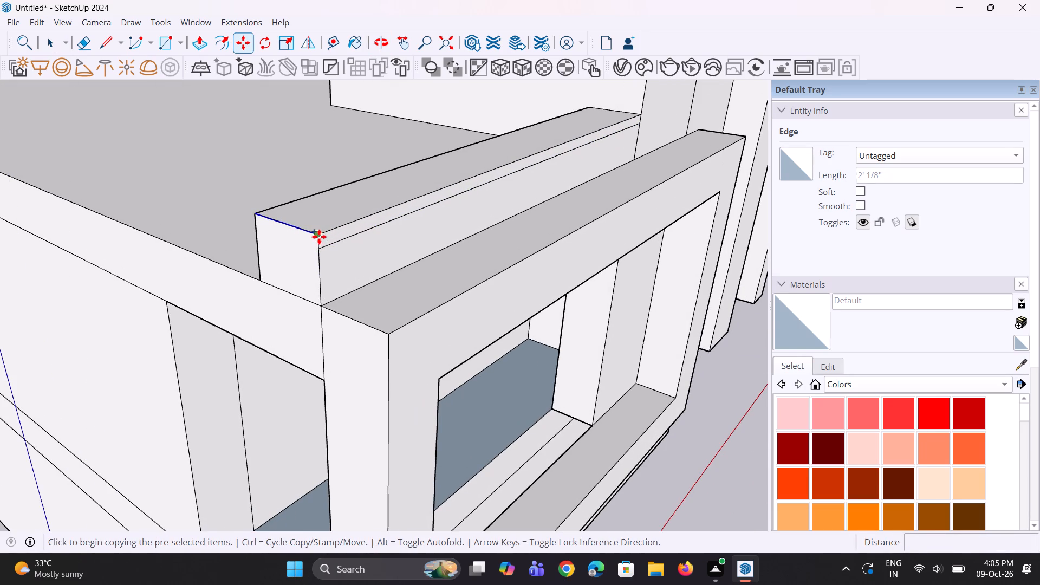
left_click(323, 249)
Push/Pull the parapet's upper band outward 2 7/16" on the front and outer end, and fill the corner gap between them.
key("space")
key("p")
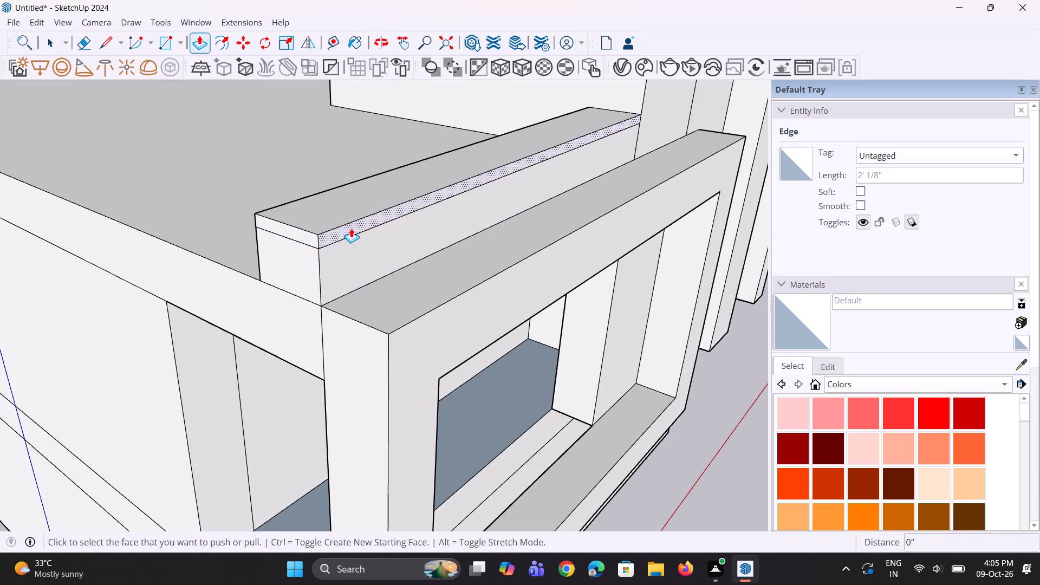
left_click(351, 228)
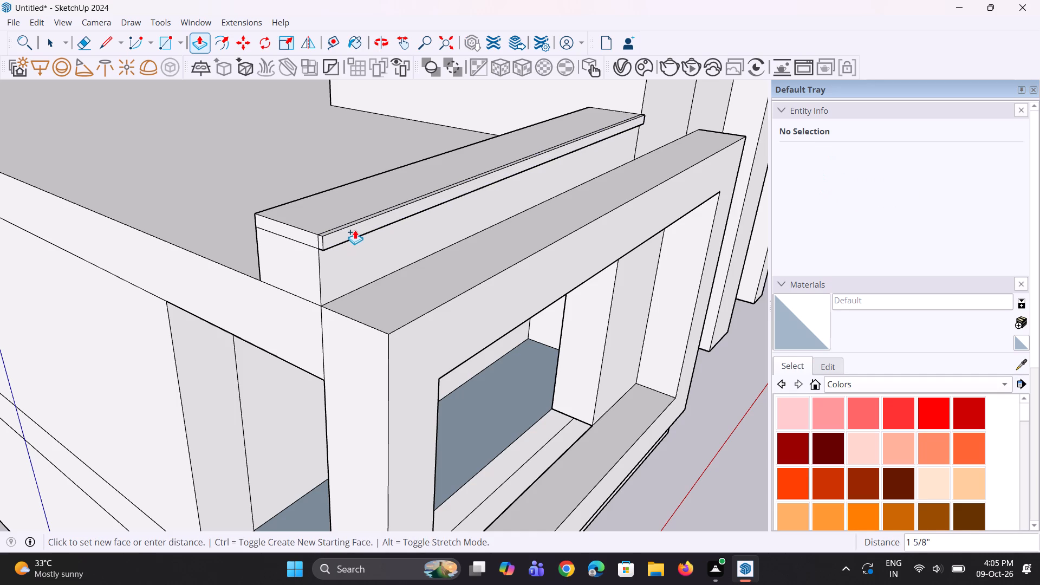
left_click(357, 233)
double_click(305, 239)
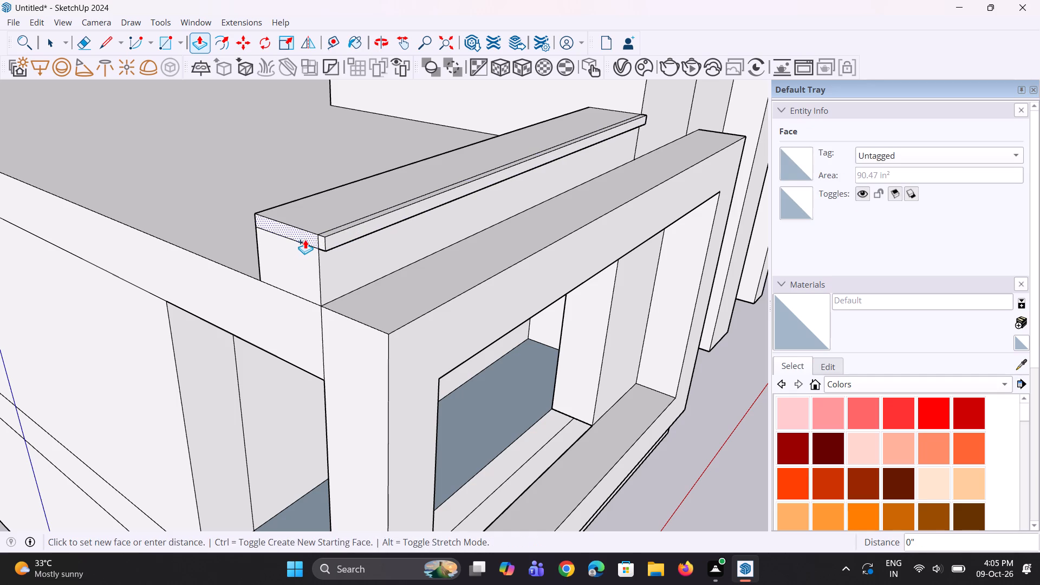
scroll(308, 246, "up", 5)
left_click(328, 240)
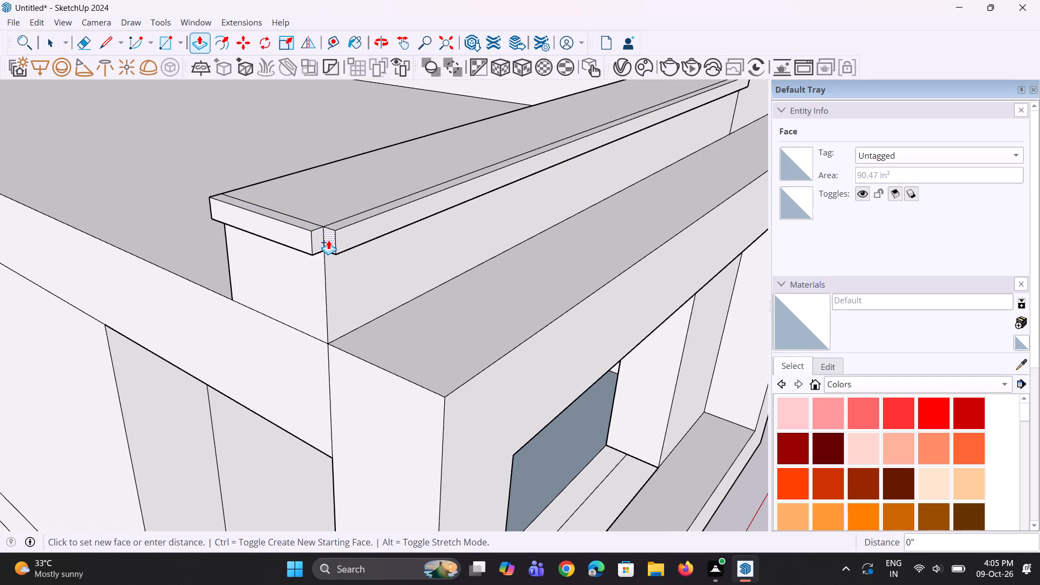
left_click(290, 227)
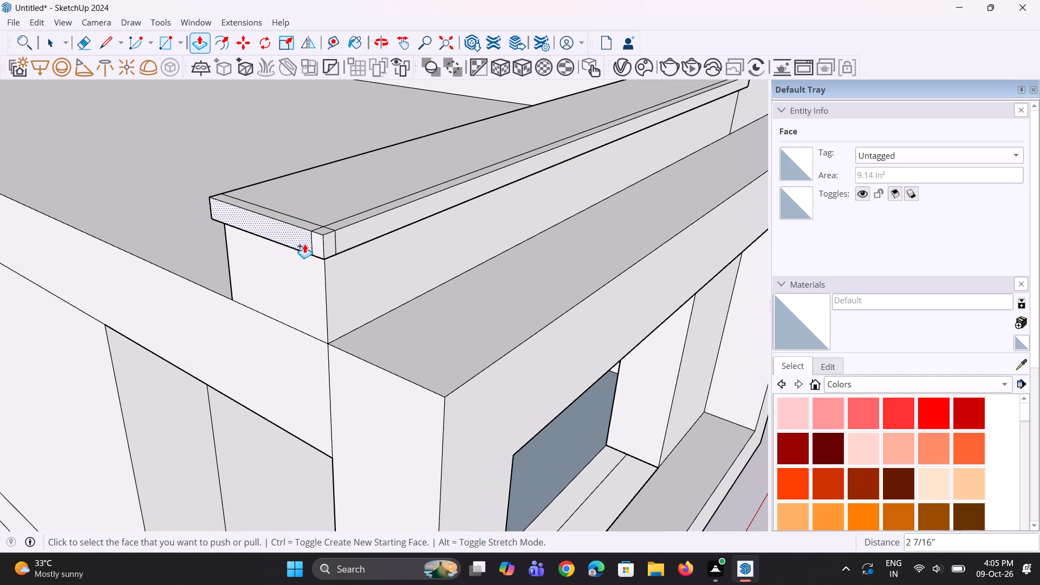
Erase the leftover seam edges at the parapet coping's outer corner, on its top, side faces and underside.
middle_click_drag(316, 256, 257, 290)
scroll(304, 244, "up", 7)
key("e")
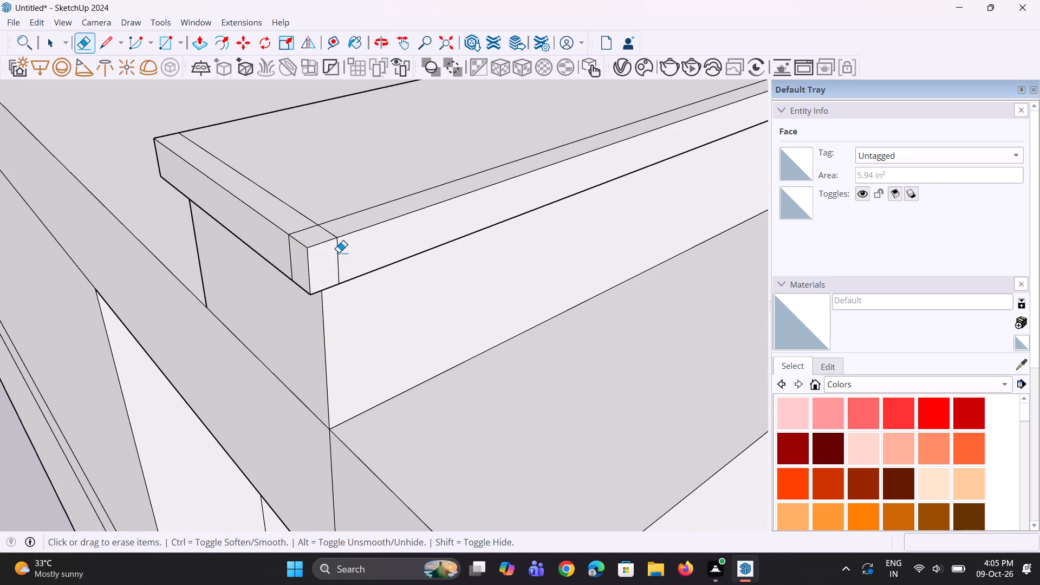
left_click(339, 252)
left_click(333, 235)
left_click(310, 228)
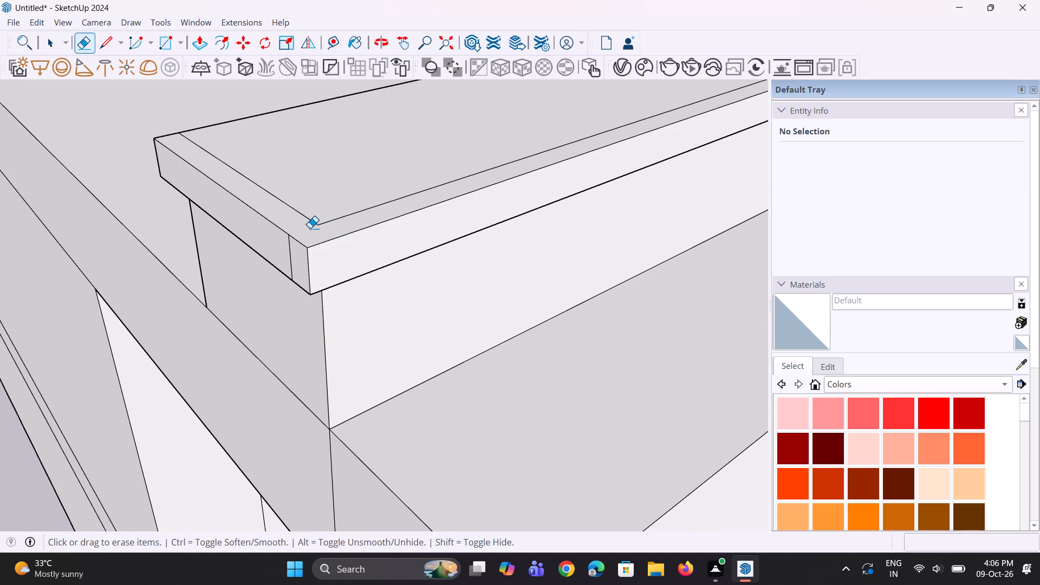
left_click(292, 252)
middle_click_drag(295, 289, 340, 169)
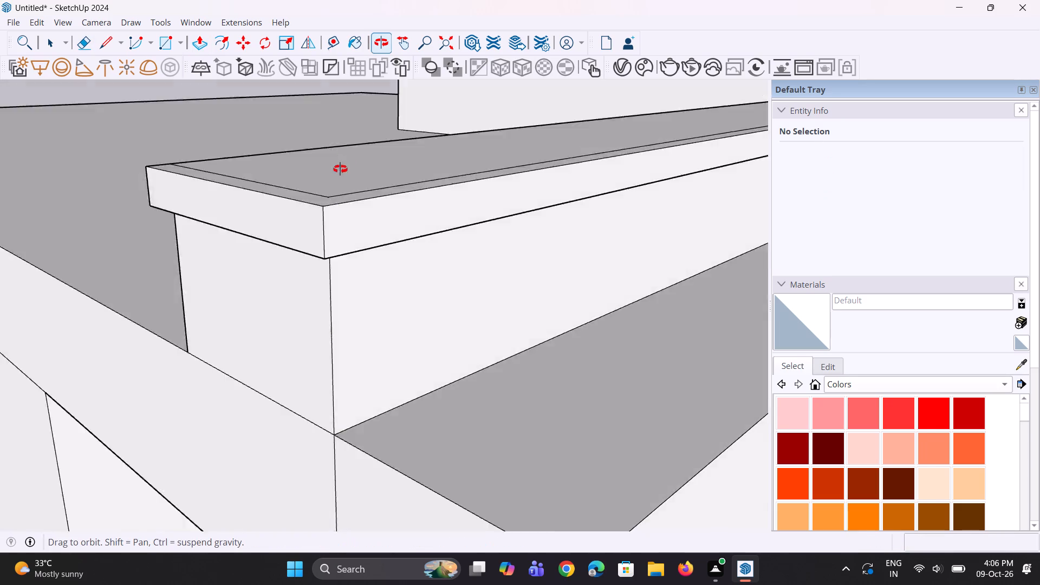
middle_click_drag(340, 169, 380, 62)
scroll(341, 214, "up", 9)
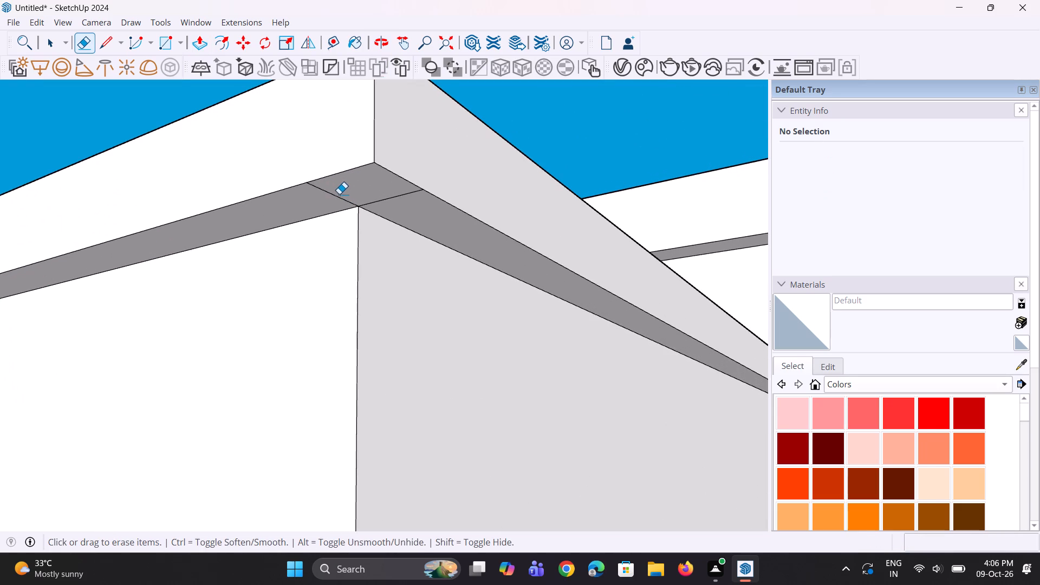
left_click(344, 197)
left_click(382, 198)
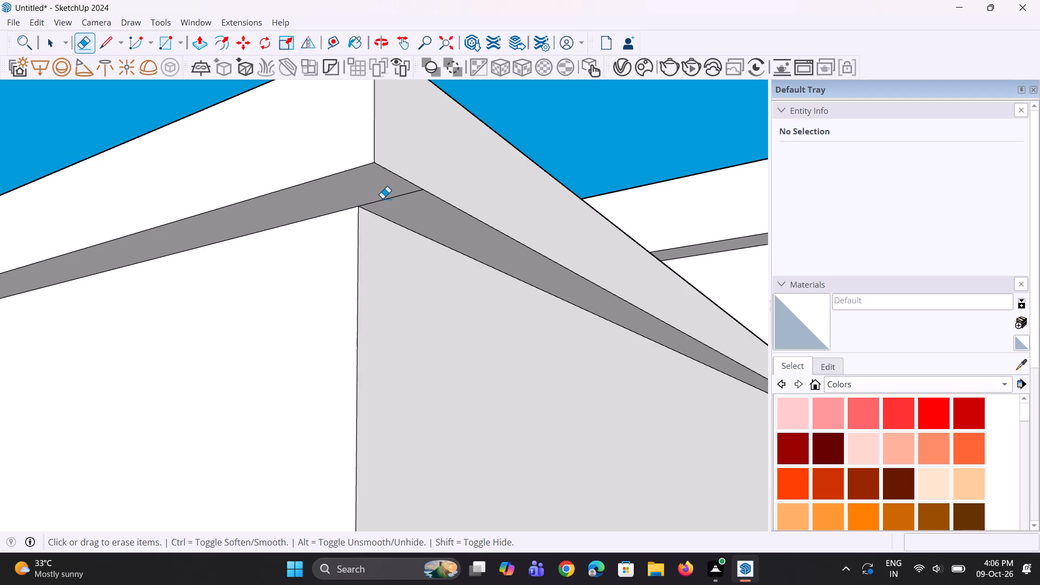
left_click(388, 202)
left_click(391, 198)
Inspect the parapet coping and its corner against the front frame and roof from several angles.
scroll(391, 216, "down", 3)
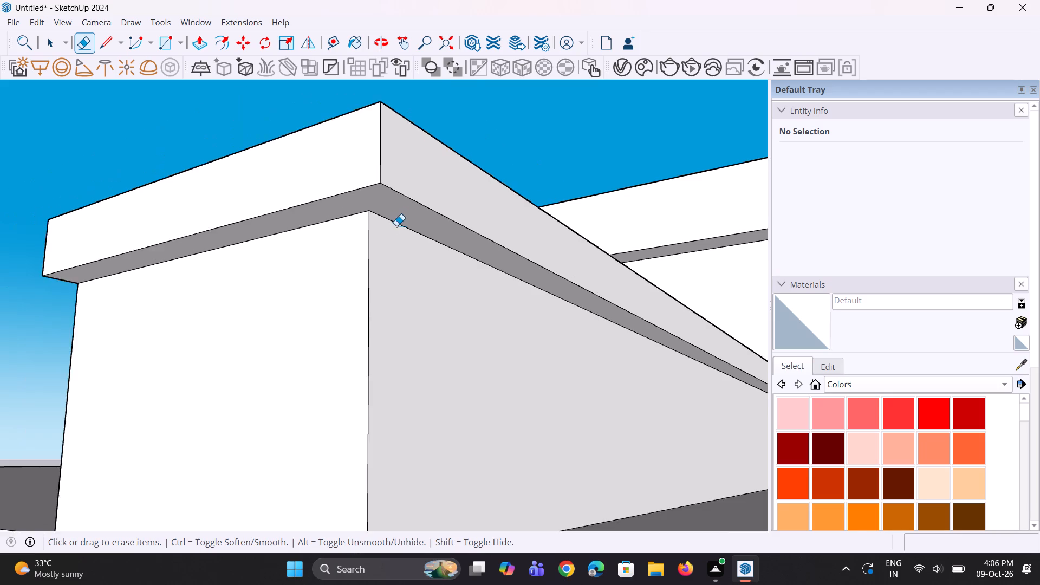
scroll(396, 226, "down", 8)
middle_click_drag(391, 254, 372, 368)
scroll(361, 297, "down", 5)
middle_click_drag(355, 284, 337, 376)
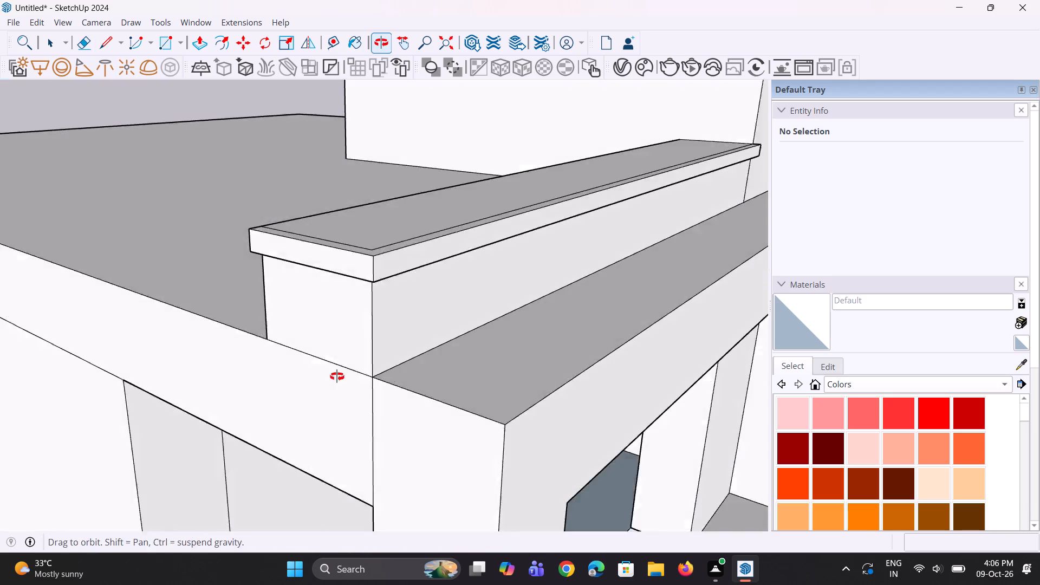
middle_click_drag(337, 376, 336, 386)
scroll(409, 289, "up", 2)
scroll(406, 285, "down", 7)
middle_click_drag(440, 328, 422, 320)
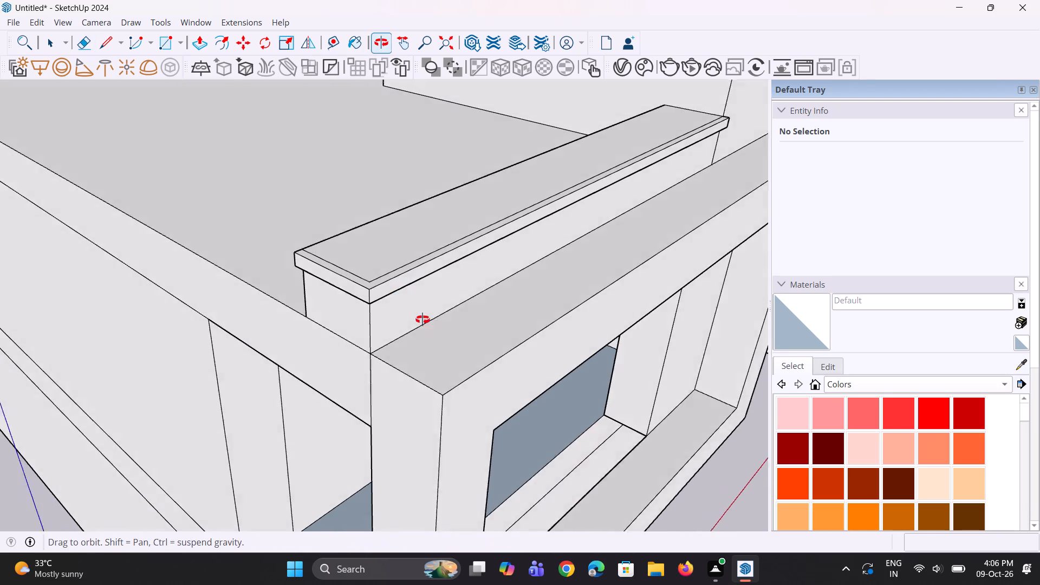
middle_click_drag(422, 320, 414, 320)
scroll(382, 354, "down", 4)
middle_click_drag(382, 356, 382, 343)
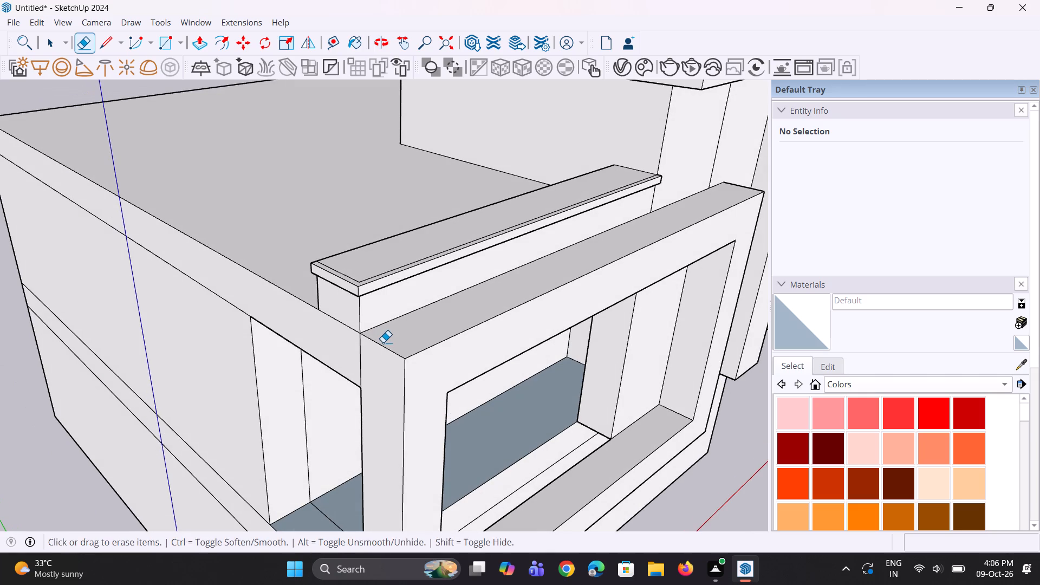
scroll(395, 357, "up", 1)
scroll(396, 358, "down", 2)
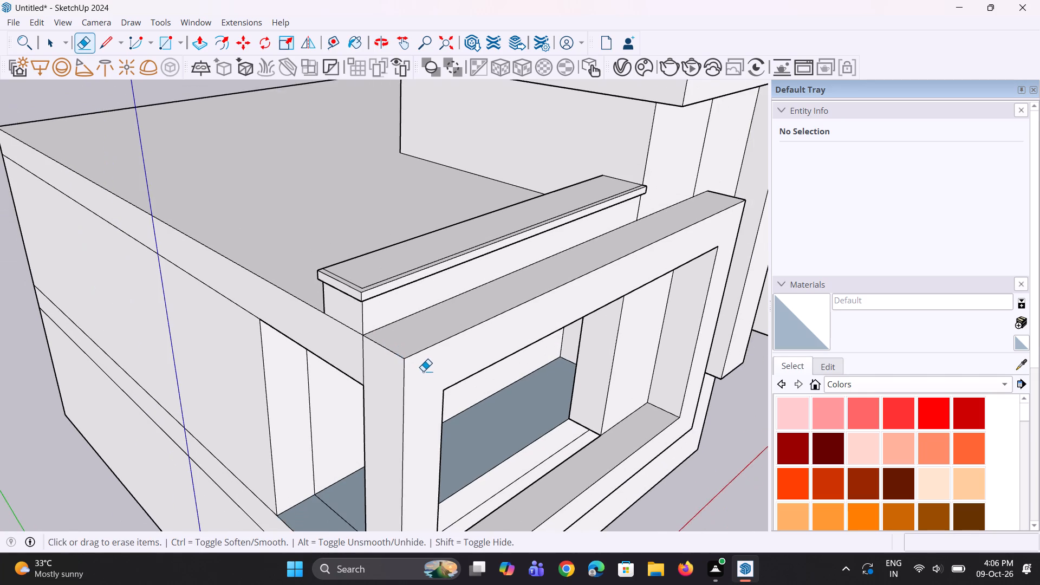
scroll(423, 371, "down", 2)
middle_click_drag(437, 383, 430, 363)
scroll(428, 363, "down", 3)
middle_click_drag(433, 374, 422, 370)
Push/Pull the parapet coping's front and outer end faces outward another 5/8".
scroll(367, 305, "up", 4)
middle_click_drag(368, 303, 379, 324)
scroll(381, 316, "up", 6)
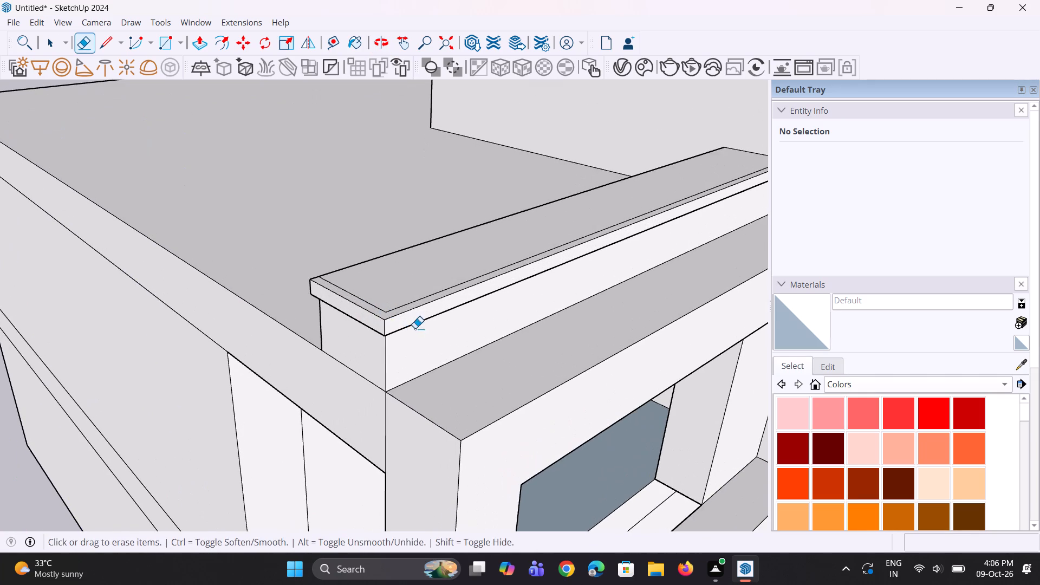
key("p")
left_click(423, 318)
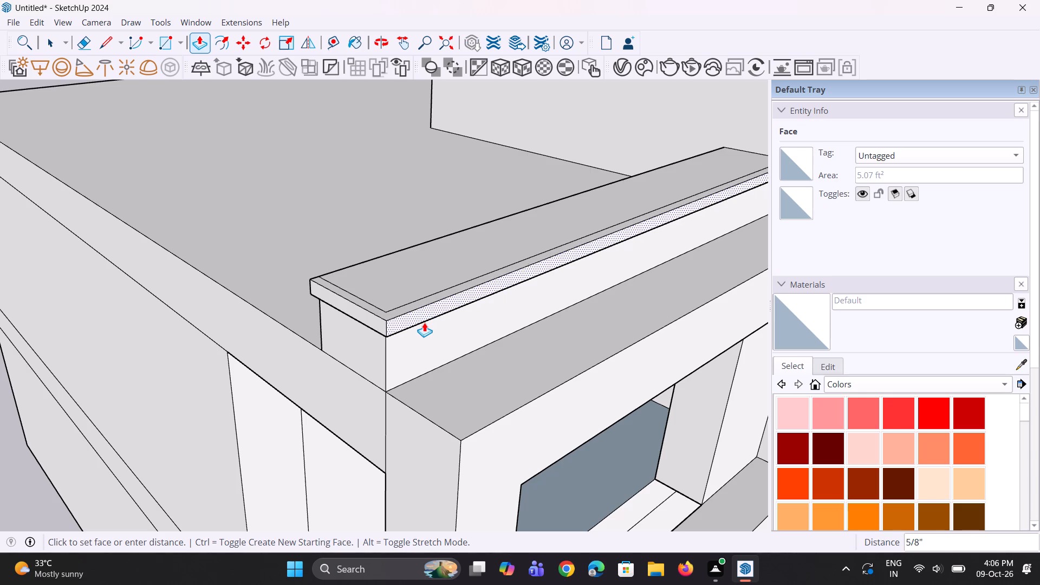
left_click(424, 322)
double_click(379, 320)
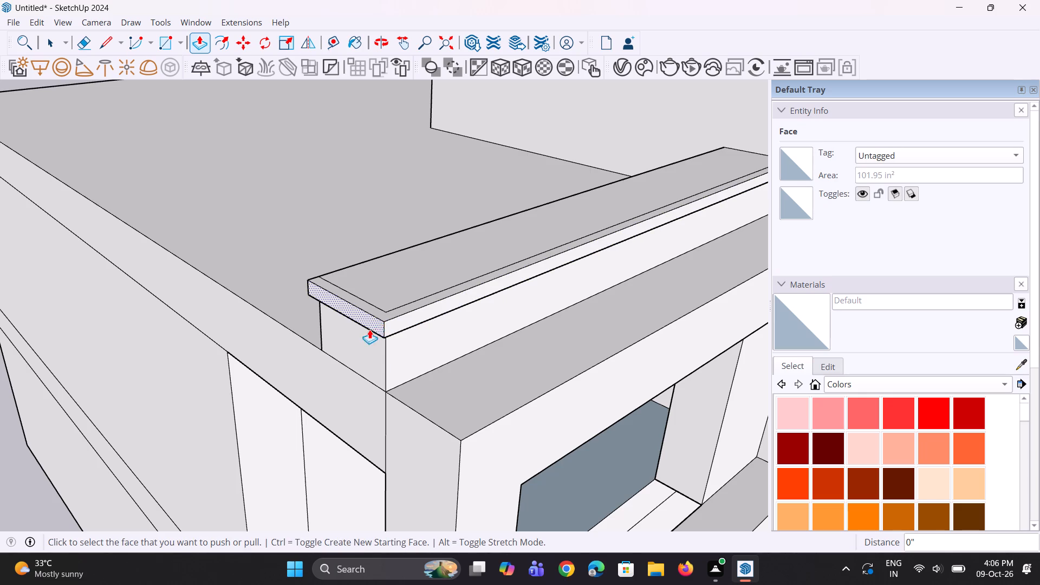
Push/Pull the raised rooftop slab's side face above the parapet outward 1' 6 3/16" to deepen the overhang.
scroll(354, 336, "down", 4)
middle_click_drag(362, 347, 370, 334)
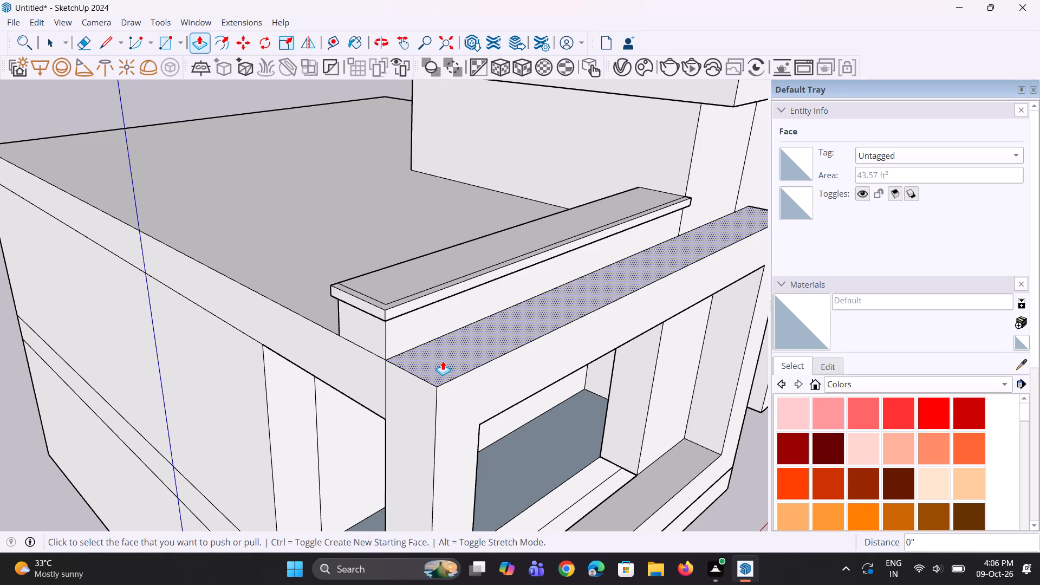
scroll(444, 361, "down", 2)
middle_click_drag(439, 355, 375, 302)
scroll(532, 249, "down", 3)
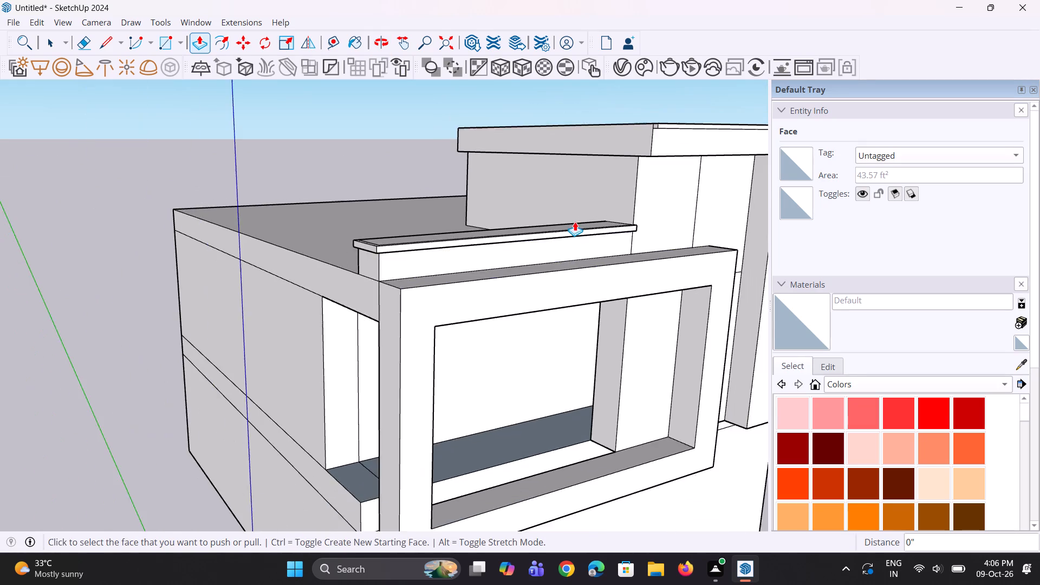
scroll(574, 221, "down", 1)
middle_click_drag(573, 221, 467, 292)
left_click(596, 201)
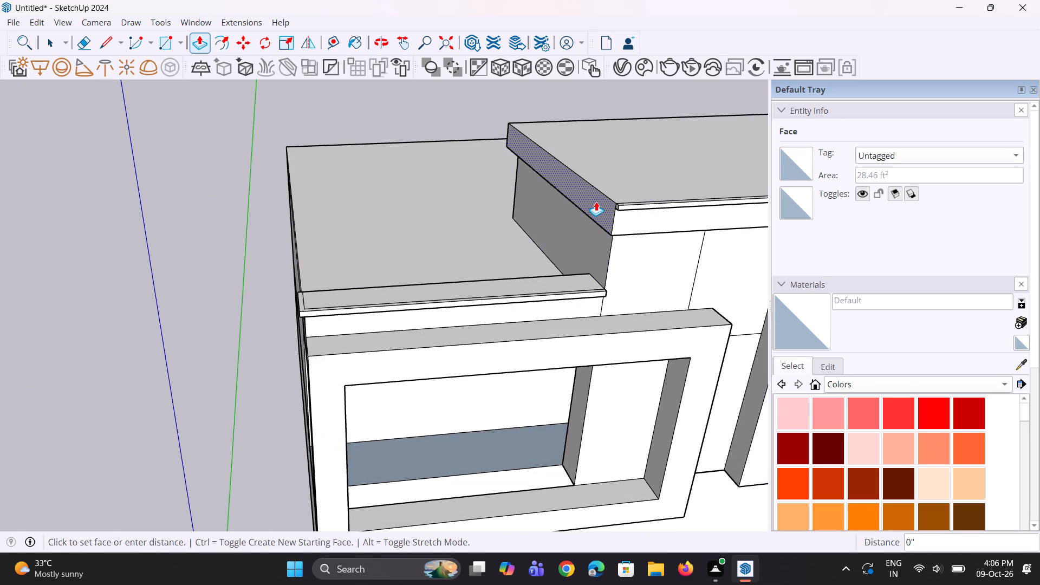
left_click(568, 209)
Push/Pull the end face of the thin front lip on the rooftop slab outward 1' 6 3/16" to reach the slab's corner.
middle_click_drag(600, 265, 539, 166)
scroll(547, 199, "up", 3)
middle_click_drag(548, 204, 541, 202)
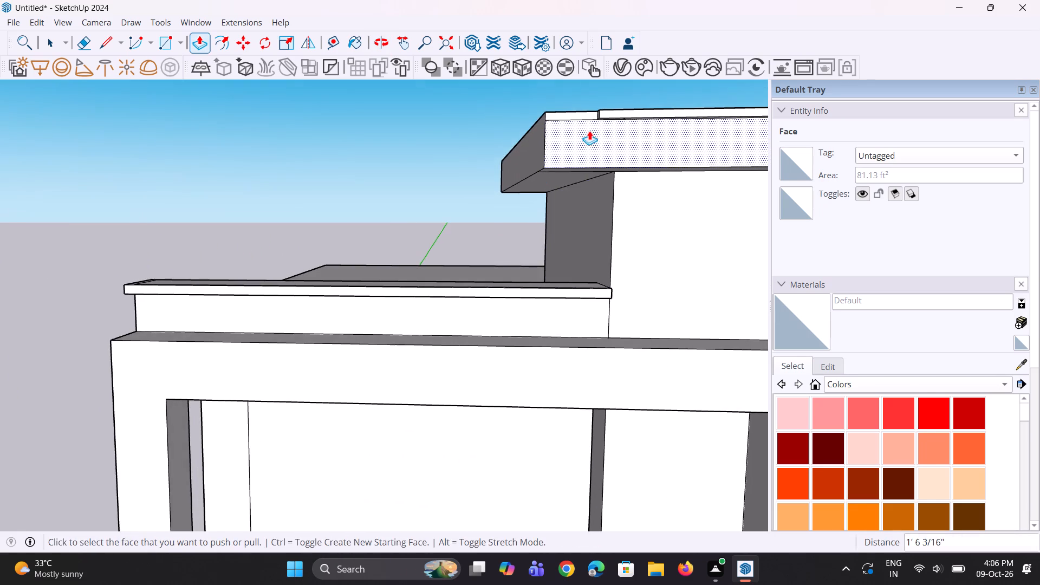
middle_click_drag(588, 165, 615, 259)
scroll(612, 190, "up", 5)
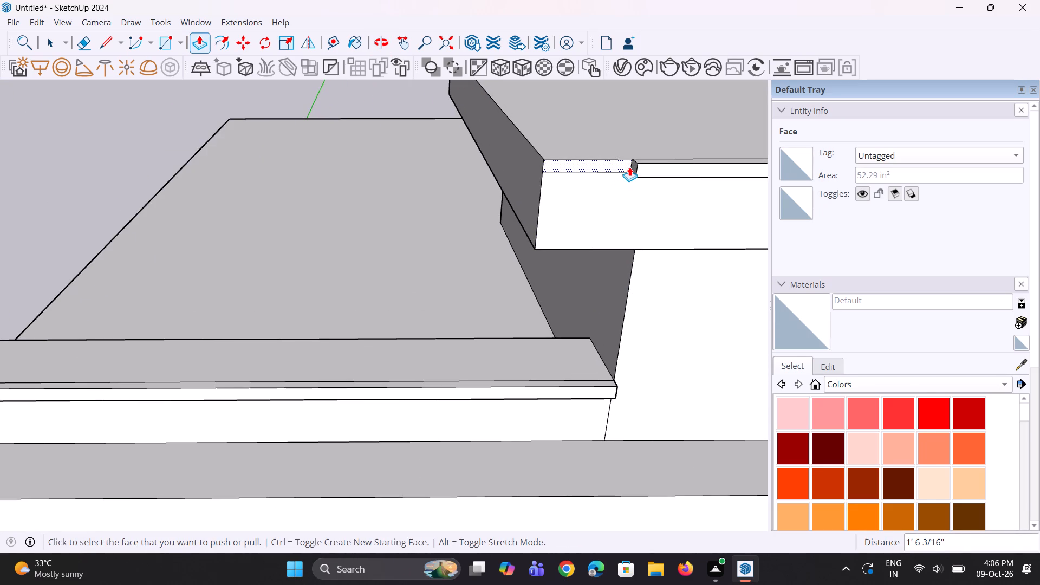
left_click(629, 167)
key("Escape")
middle_click_drag(604, 192, 656, 209)
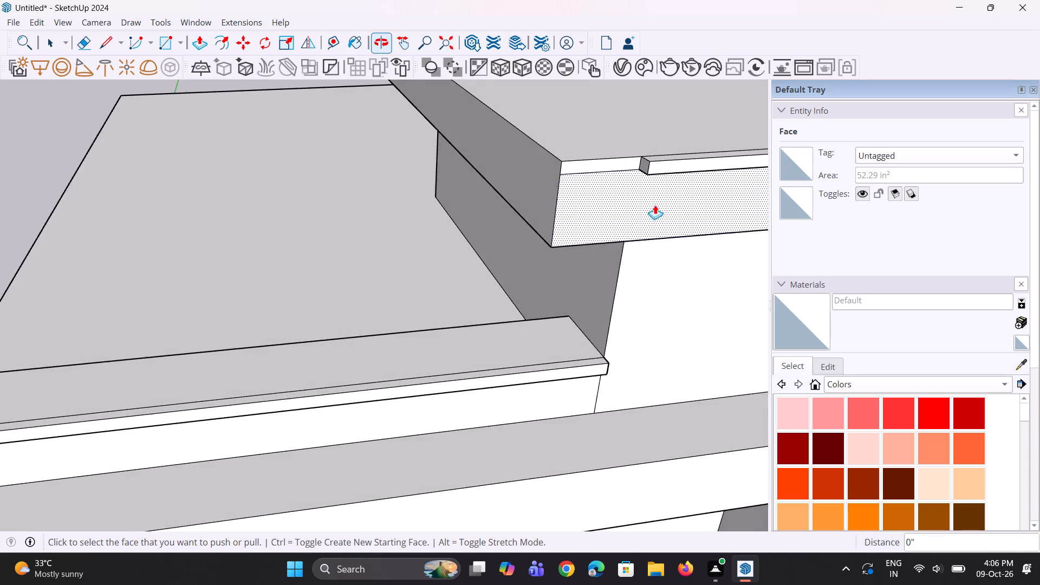
scroll(649, 184, "up", 3)
left_click(642, 165)
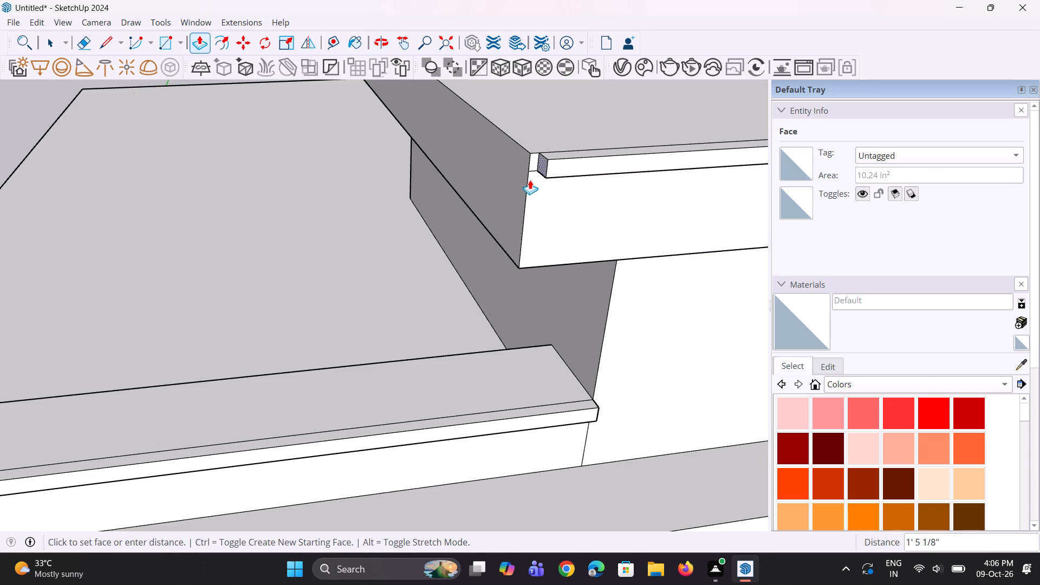
left_click(521, 181)
Push/Pull the rooftop slab's side face above the parapet outward another 6 1/4" and extend the front lip's end flush with it.
middle_click_drag(542, 353, 463, 212)
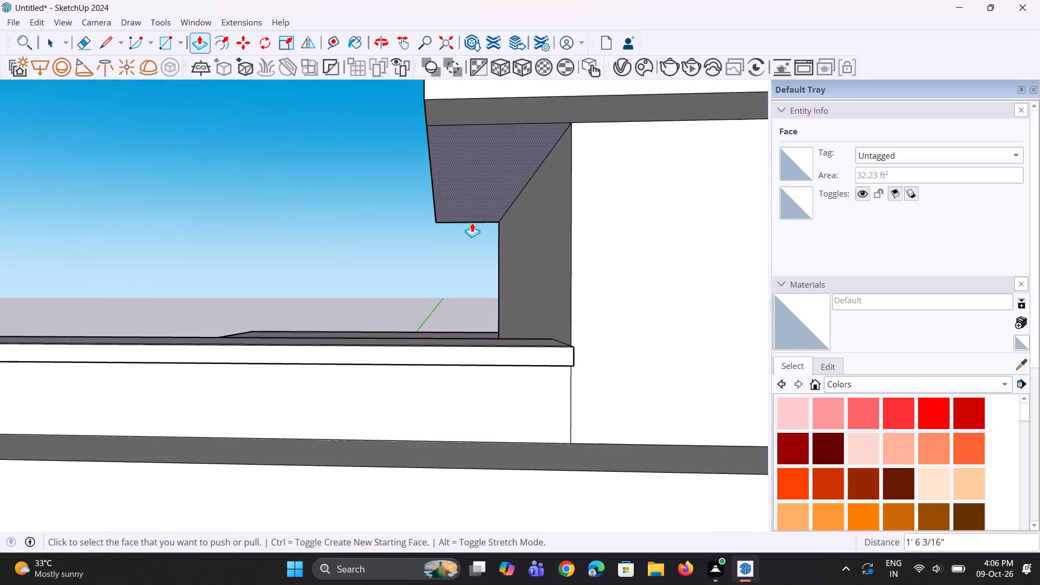
scroll(472, 223, "down", 4)
middle_click_drag(490, 240, 487, 252)
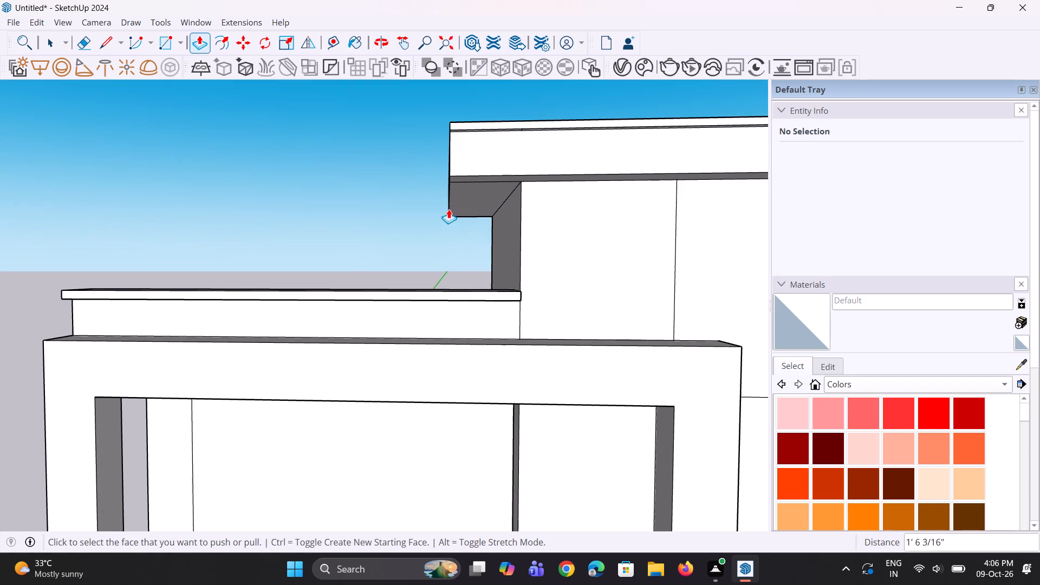
middle_click_drag(450, 209, 595, 313)
left_click(525, 227)
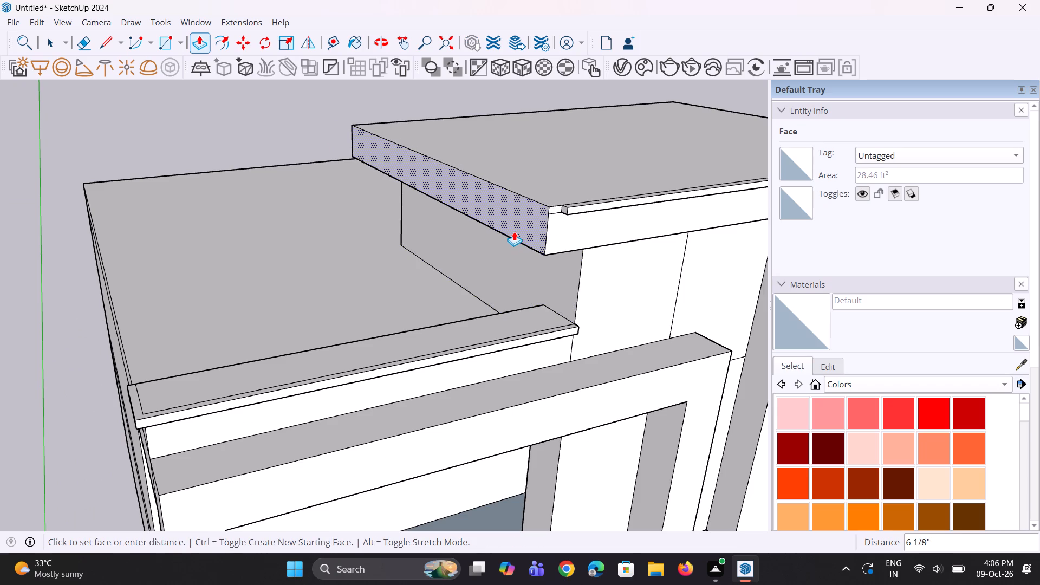
left_click(514, 233)
scroll(578, 213, "up", 5)
left_click(562, 216)
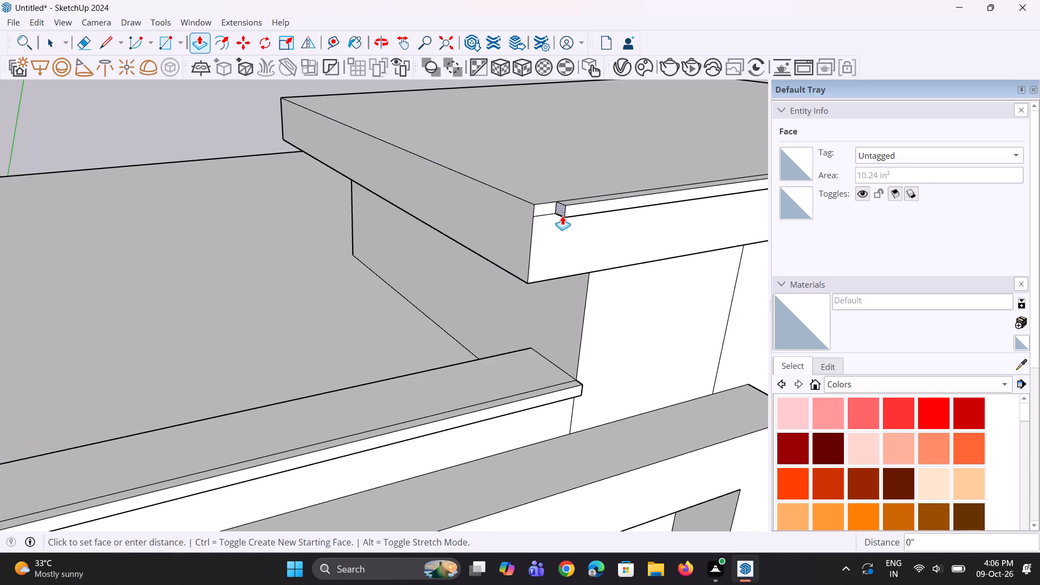
left_click_drag(521, 254, 523, 261)
Inspect the deepened rooftop overhang, the parapet coping and the front frame from several angles.
middle_click_drag(545, 282, 456, 222)
scroll(459, 226, "down", 3)
middle_click_drag(470, 247, 441, 216)
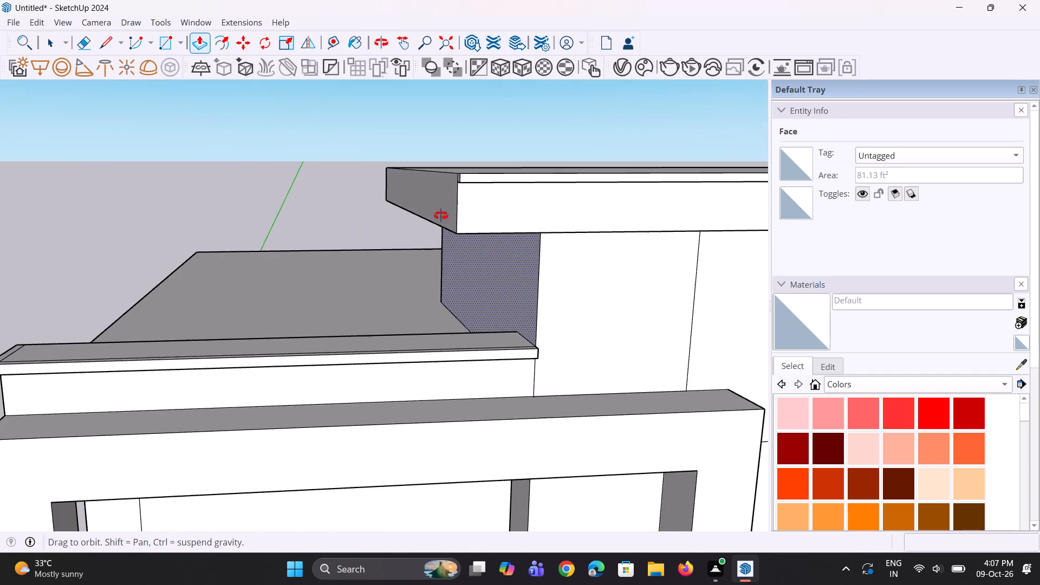
middle_click_drag(441, 216, 430, 211)
scroll(440, 236, "up", 3)
middle_click_drag(443, 246, 434, 266)
scroll(438, 266, "down", 3)
middle_click_drag(413, 327, 478, 323)
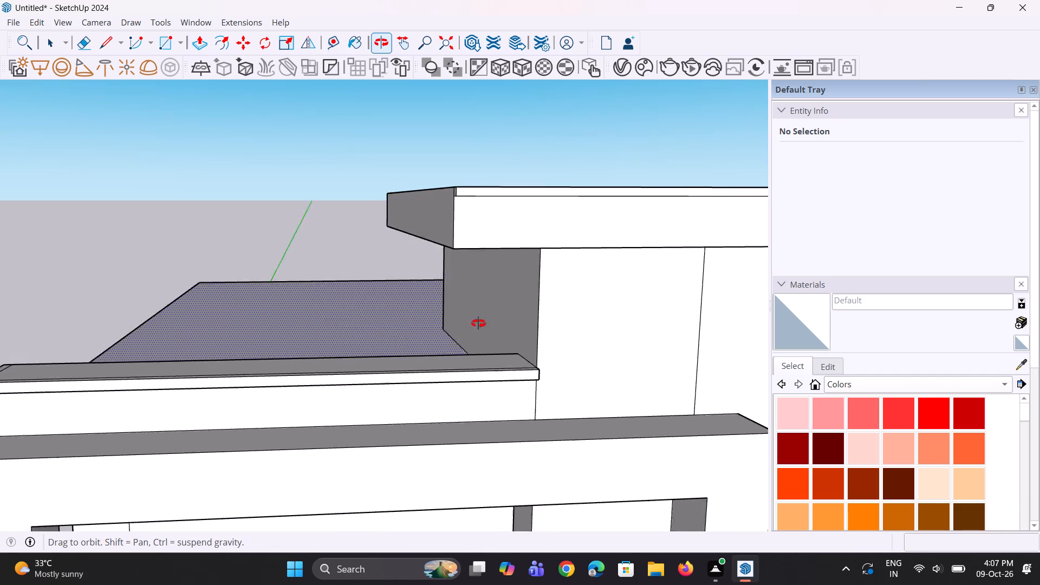
middle_click_drag(478, 323, 499, 319)
scroll(503, 316, "down", 4)
middle_click(367, 342)
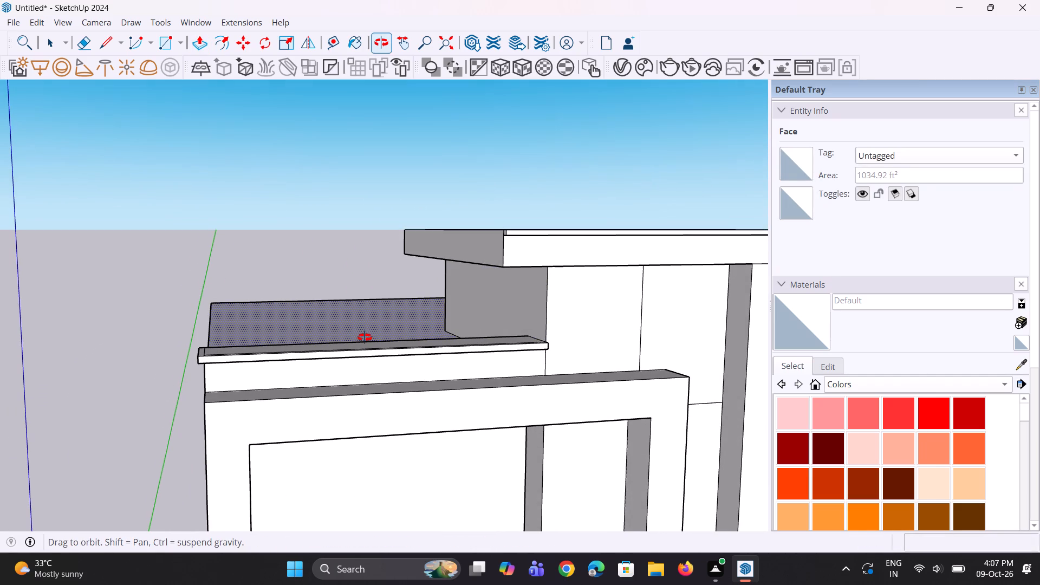
middle_click_drag(365, 337, 375, 340)
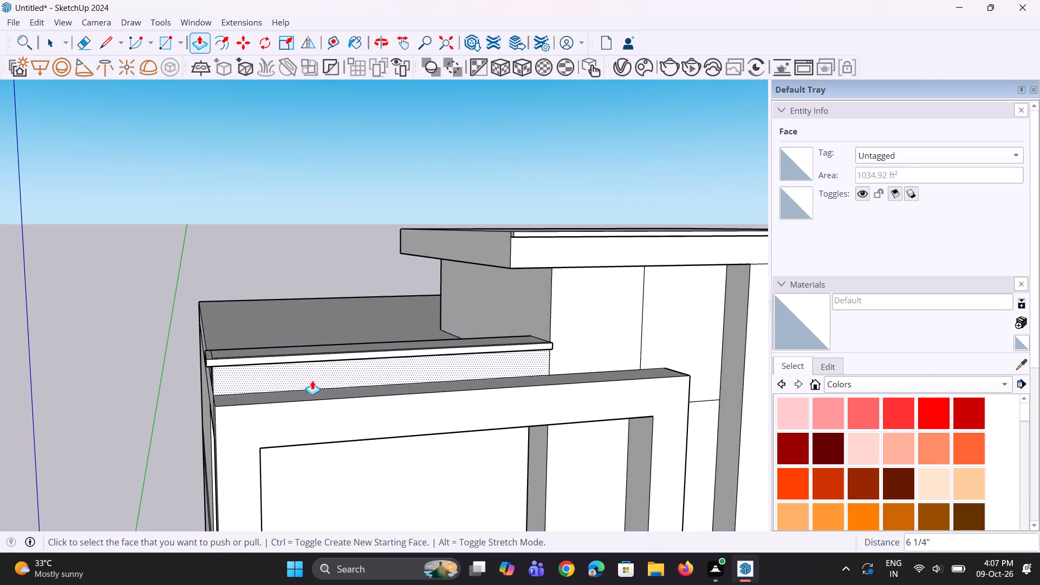
Draw a rectangle of about 3.4 ft² on the front frame's top face near its outer end and Push/Pull it up above the parapet coping.
middle_click_drag(309, 396, 321, 418)
scroll(288, 384, "up", 2)
middle_click_drag(295, 386, 298, 387)
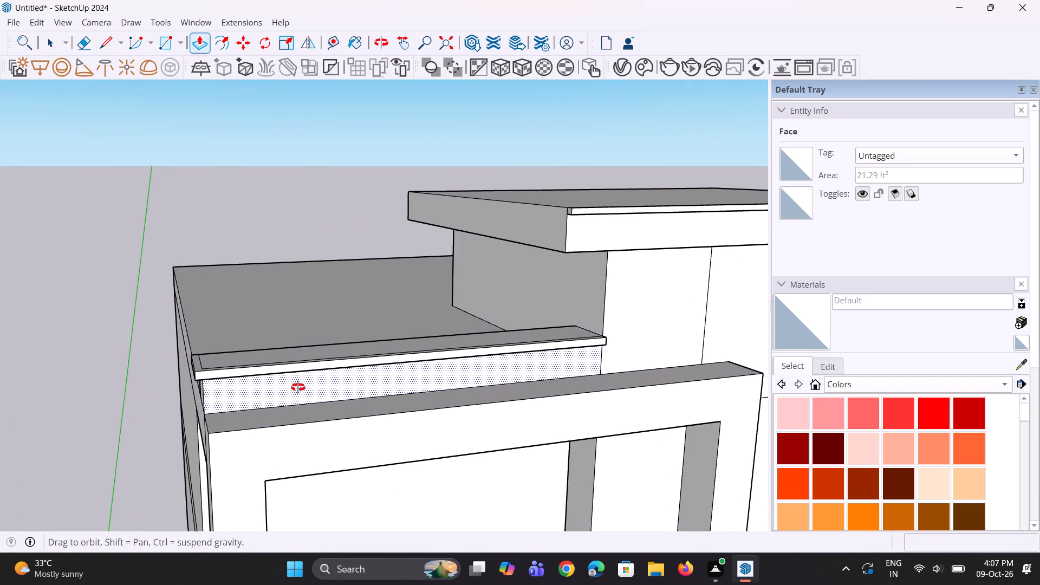
middle_click_drag(298, 387, 322, 402)
middle_click_drag(331, 411, 331, 418)
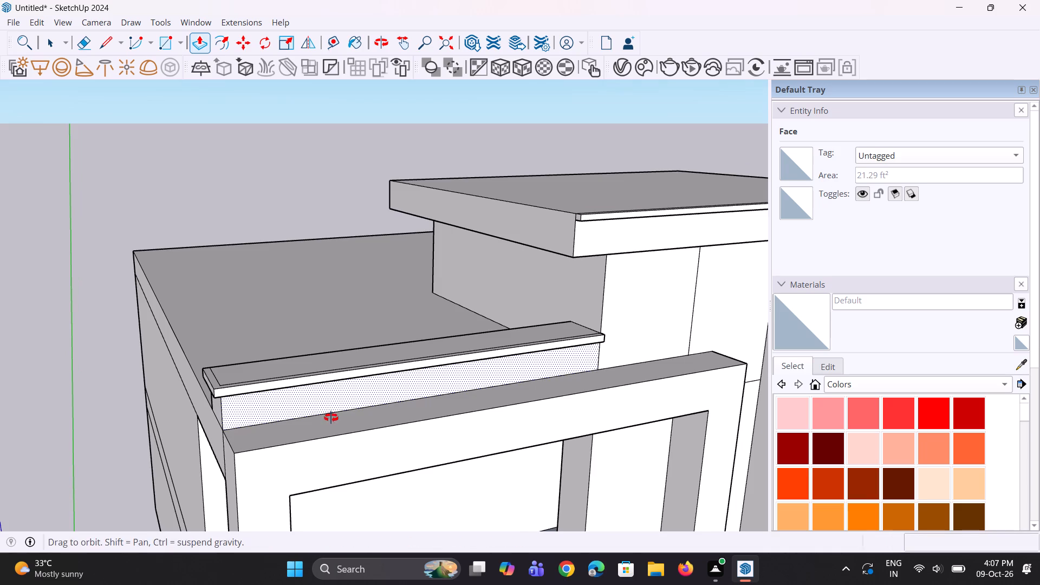
middle_click_drag(331, 418, 334, 428)
scroll(334, 430, "up", 2)
key("r")
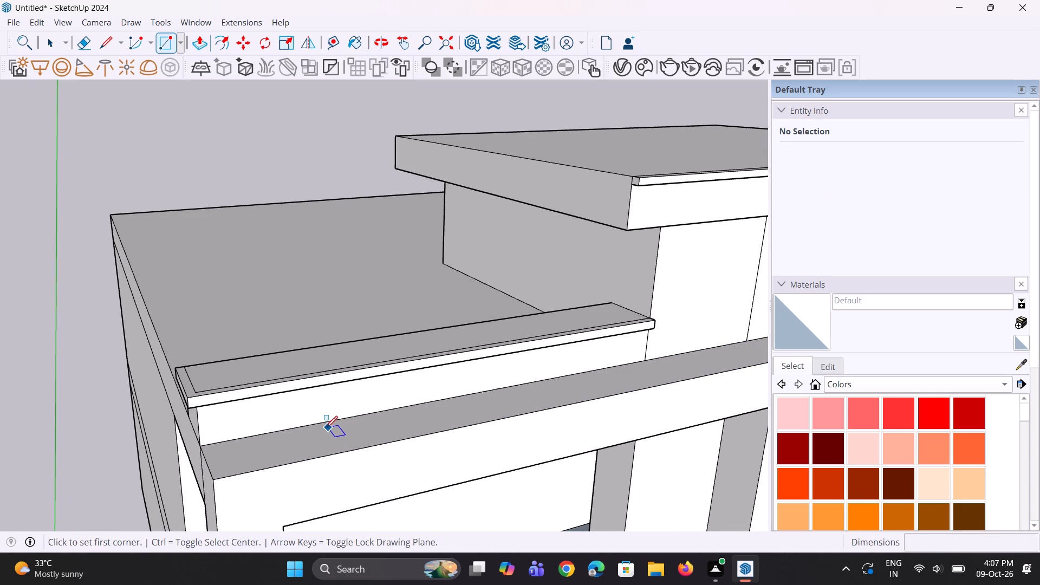
left_click(316, 431)
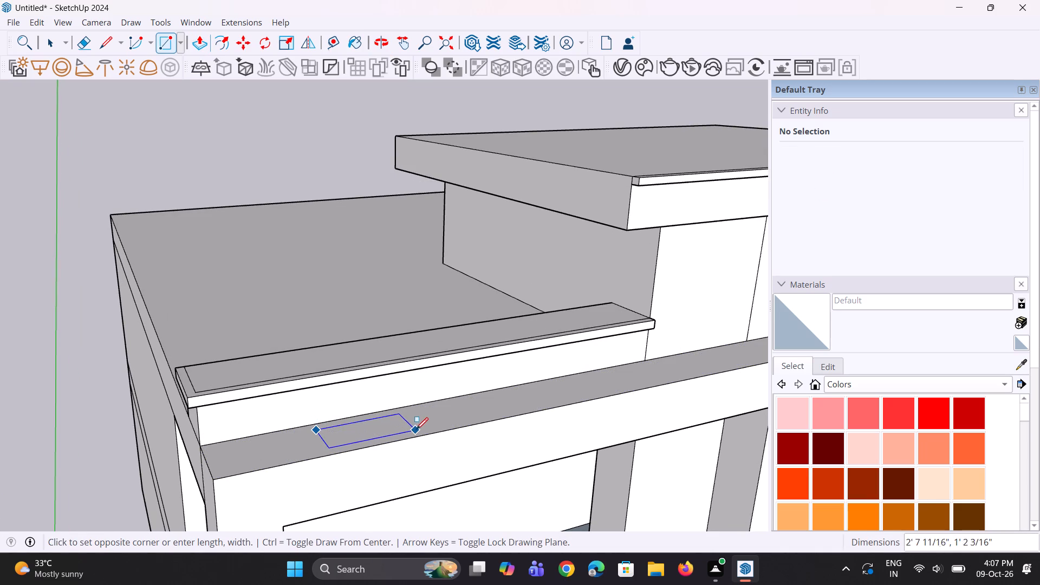
left_click(427, 427)
middle_click_drag(336, 433, 417, 476)
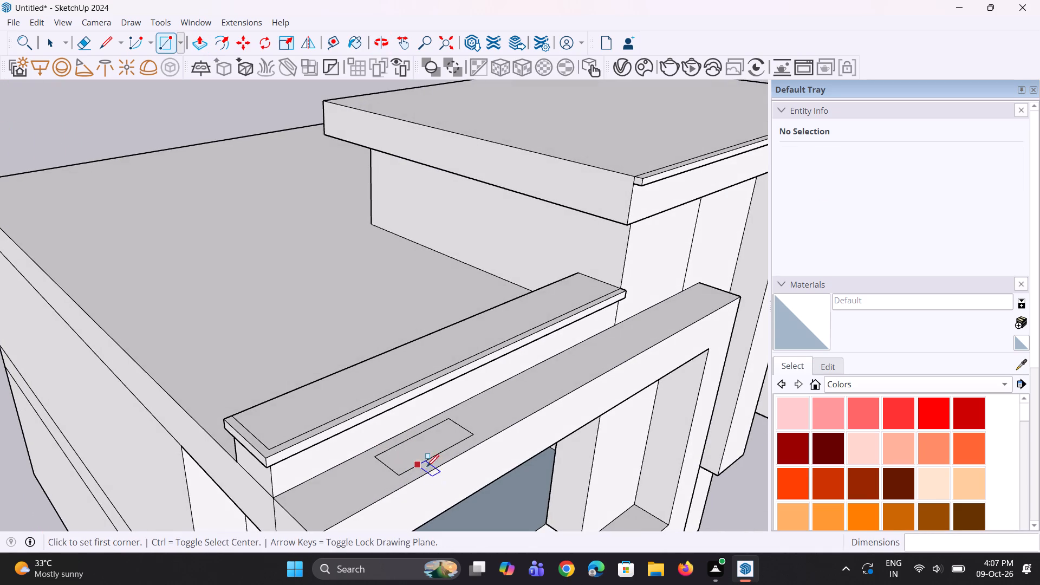
key("p")
left_click(431, 451)
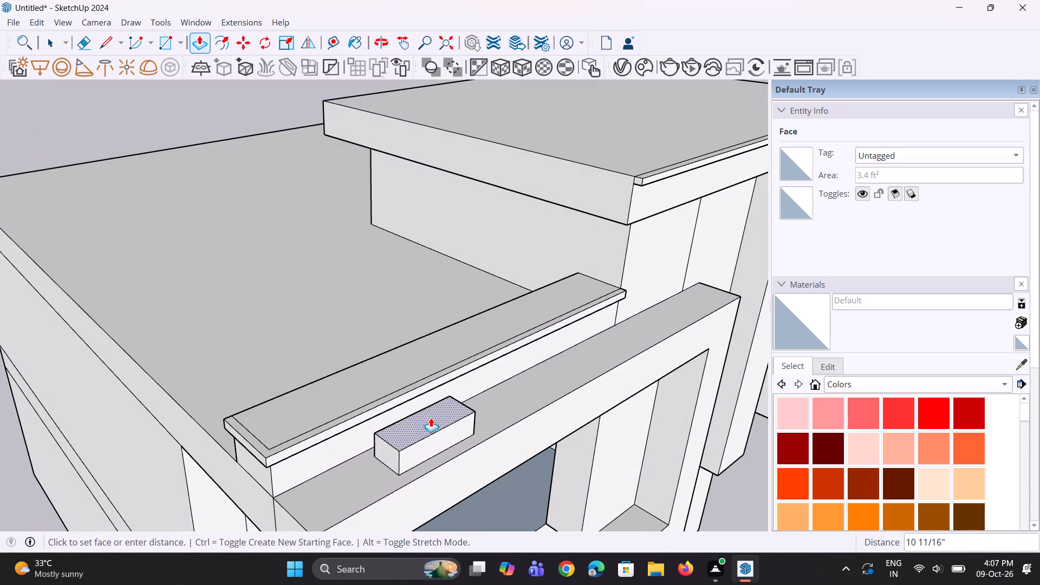
left_click(409, 356)
Push/Pull the new block's front face inward to make the block thinner.
middle_click_drag(278, 452, 557, 439)
scroll(587, 367, "up", 1)
middle_click_drag(581, 360, 350, 366)
left_click(364, 373)
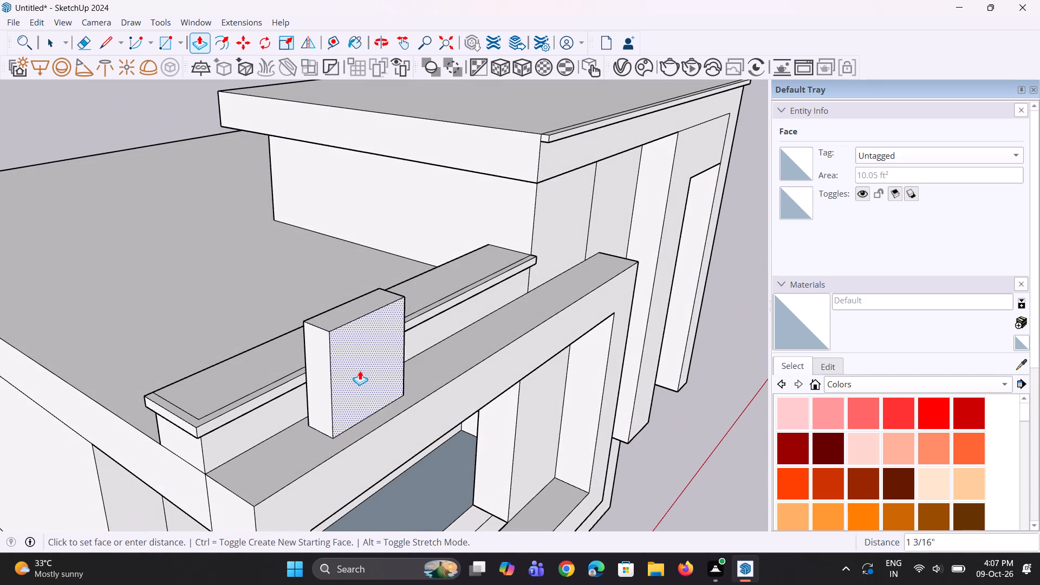
left_click(357, 370)
Push/Pull the block's end nearest the frame's outer corner outward 1' 4 5/8" and its opposite end inward 4 9/16".
middle_click_drag(352, 402, 223, 382)
middle_click_drag(223, 382, 231, 383)
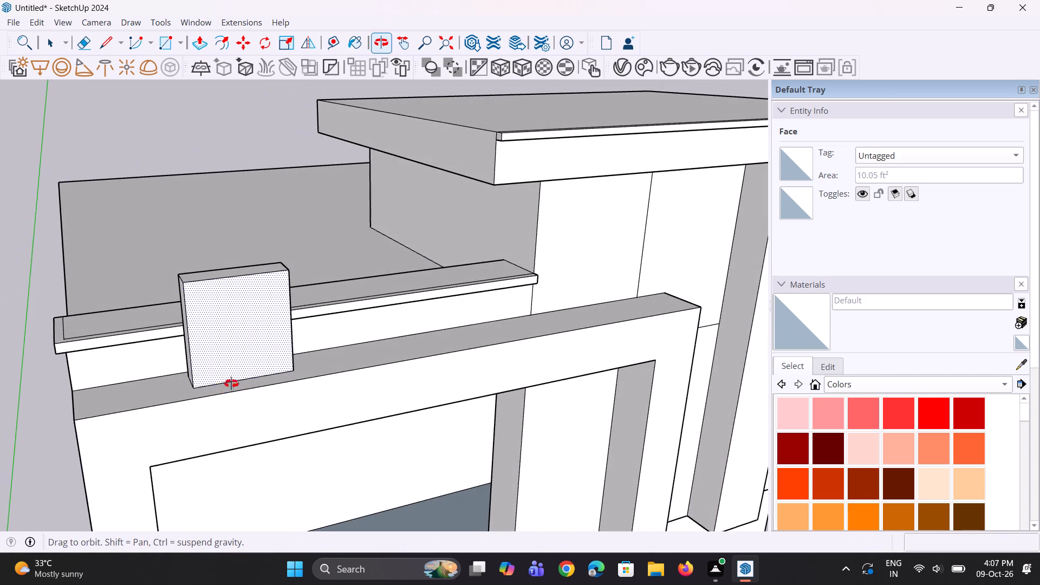
middle_click_drag(231, 383, 298, 387)
left_click(251, 401)
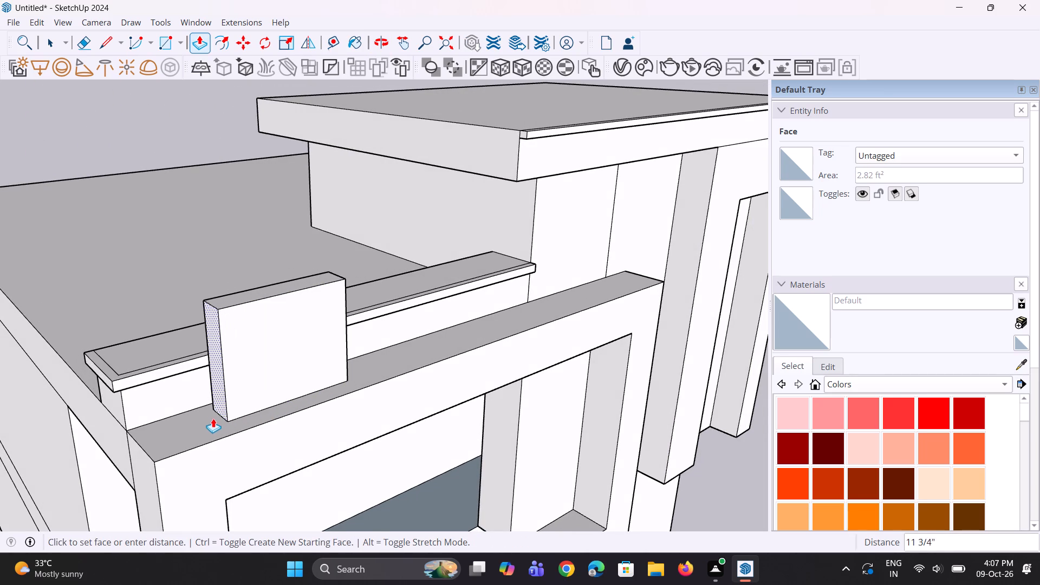
left_click(207, 420)
middle_click_drag(313, 379, 88, 382)
scroll(173, 329, "up", 2)
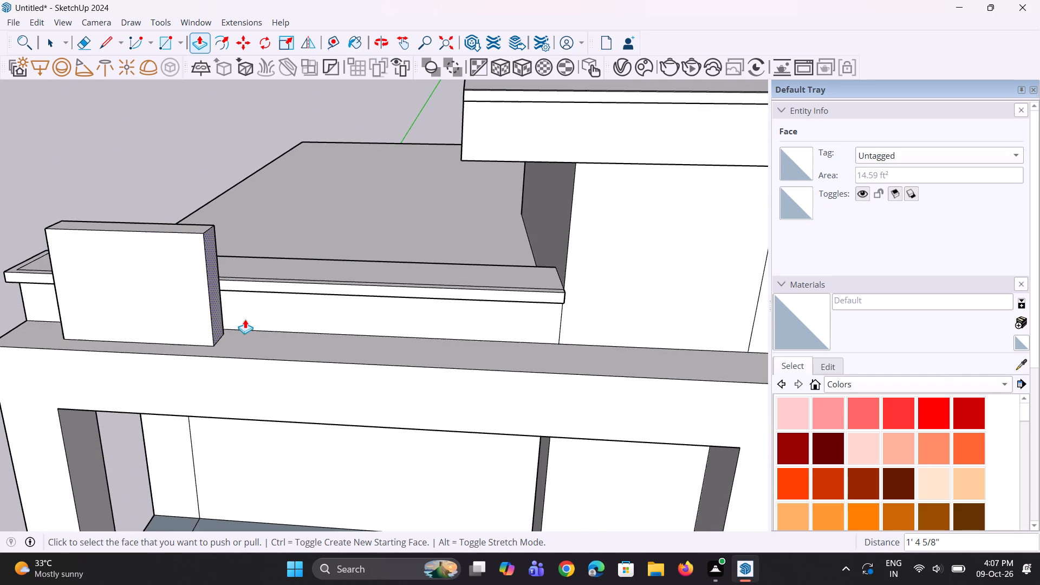
left_click(220, 321)
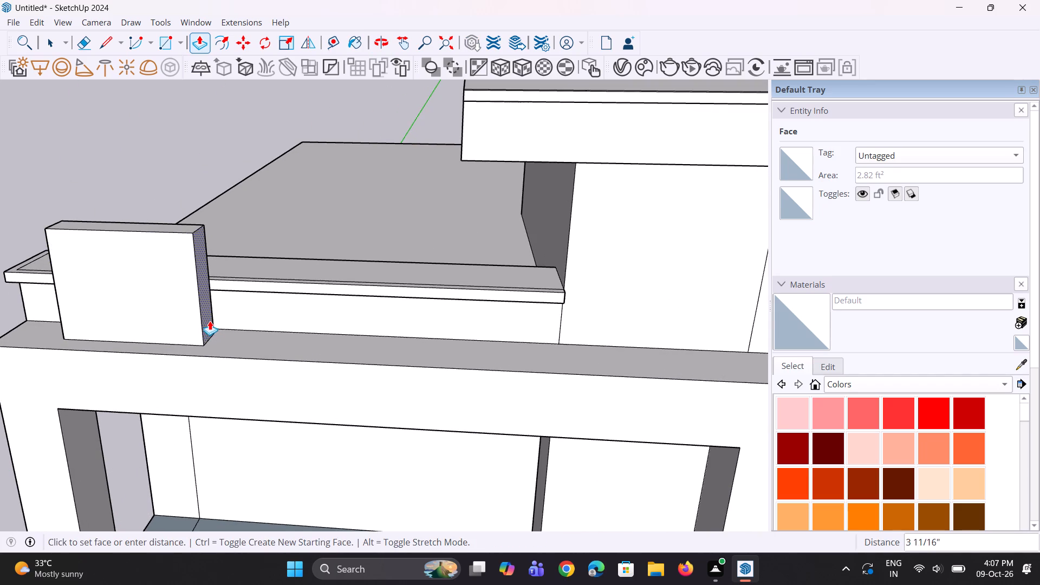
left_click(207, 323)
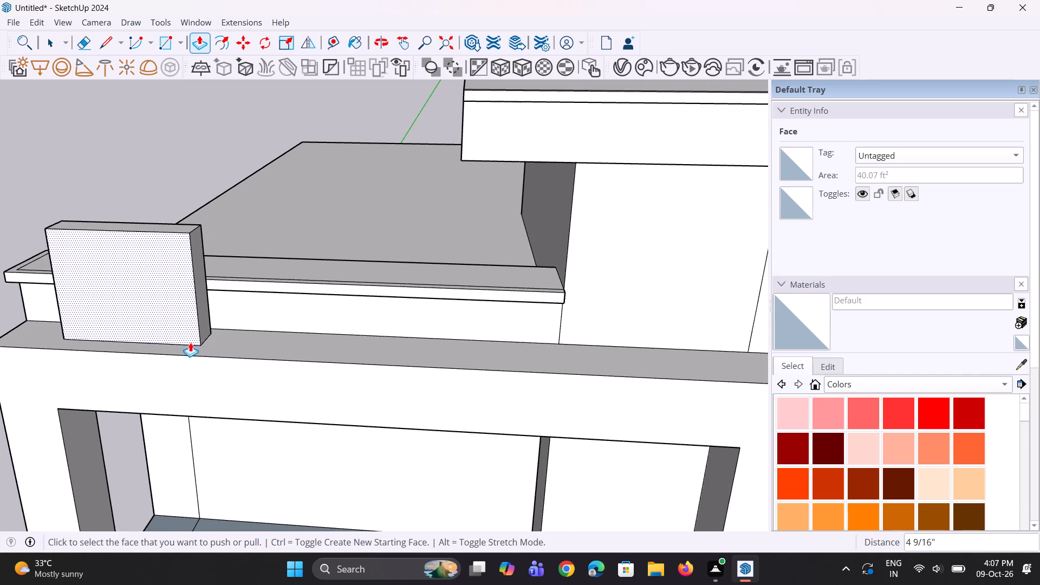
Push/Pull the block's front face inward another 1 5/8".
left_click(165, 326)
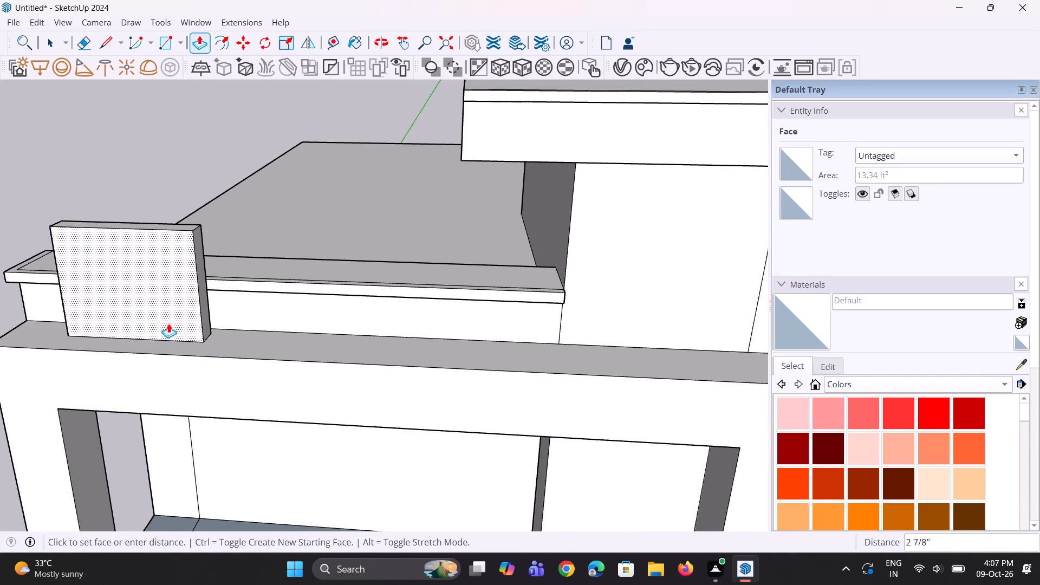
left_click(168, 325)
Inspect the upright block's position relative to the parapet coping, front frame and roof from several angles.
middle_click_drag(205, 342, 305, 340)
scroll(305, 340, "down", 7)
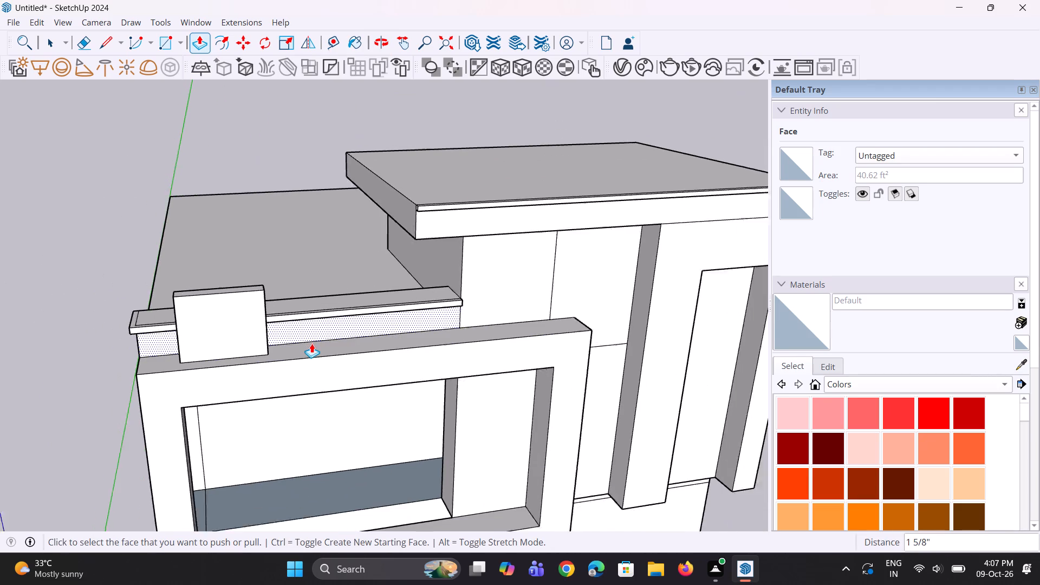
scroll(162, 315, "up", 2)
middle_click_drag(164, 317, 254, 315)
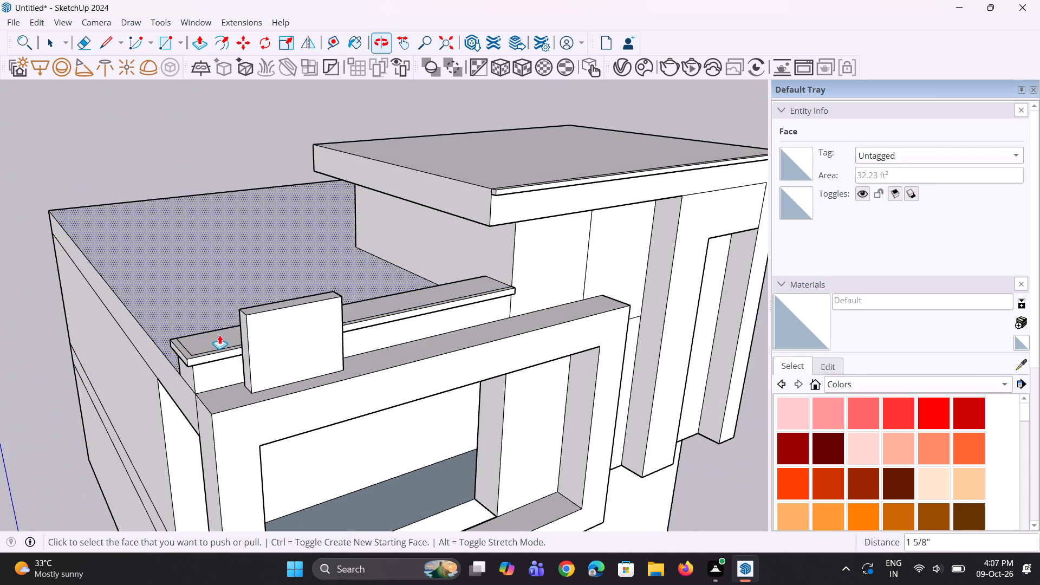
middle_click_drag(219, 335, 278, 342)
scroll(269, 348, "up", 1)
middle_click_drag(259, 352, 352, 360)
middle_click_drag(350, 366, 405, 366)
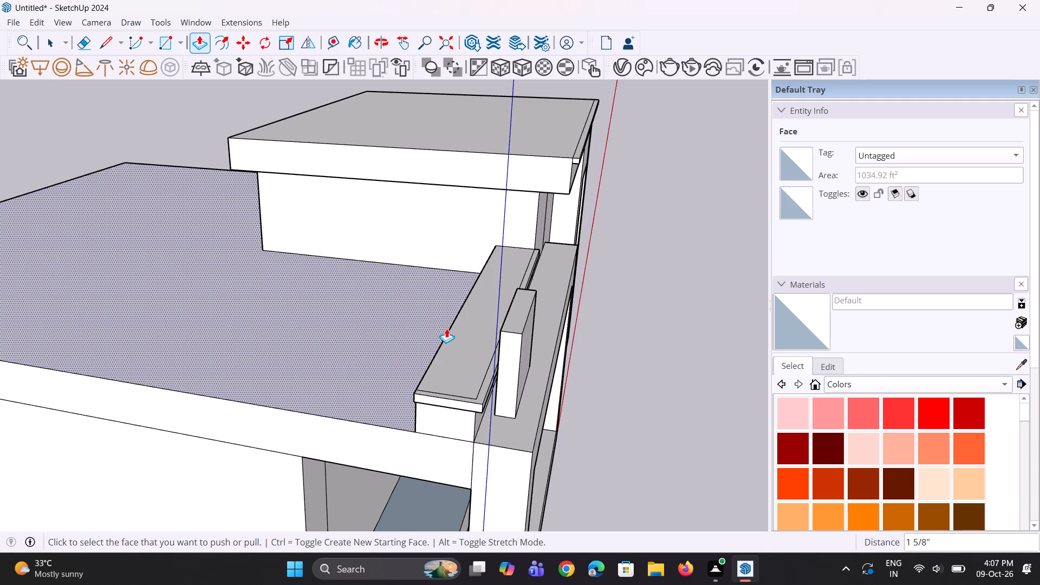
scroll(446, 328, "down", 8)
middle_click_drag(514, 371, 408, 354)
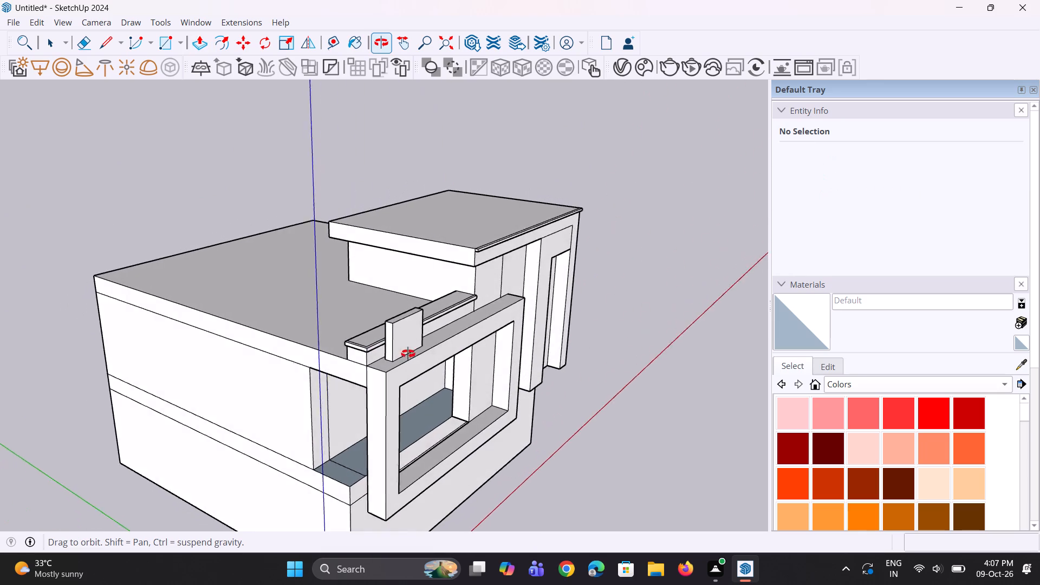
middle_click_drag(408, 354, 395, 351)
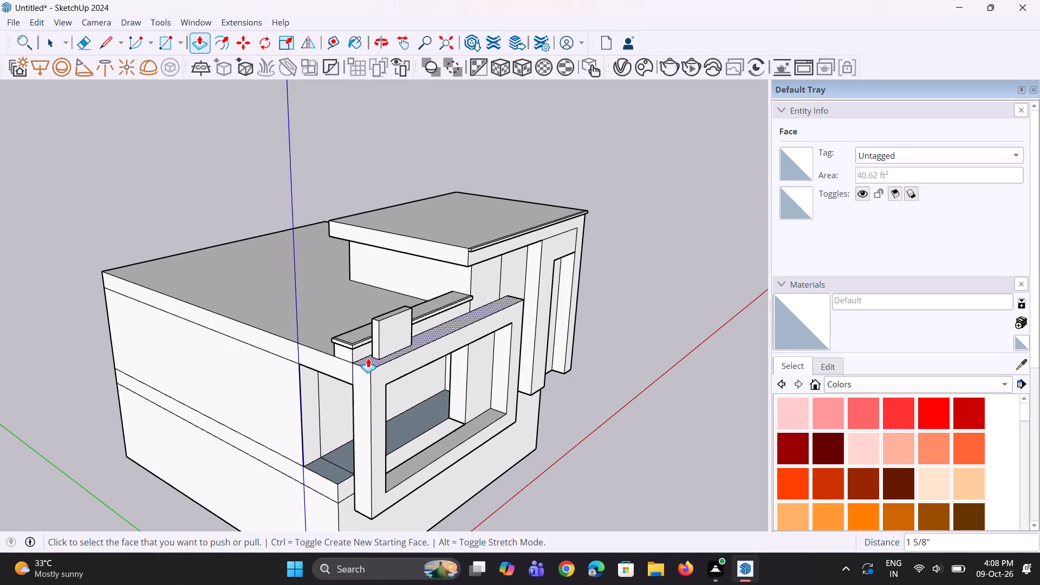
scroll(372, 331, "down", 1)
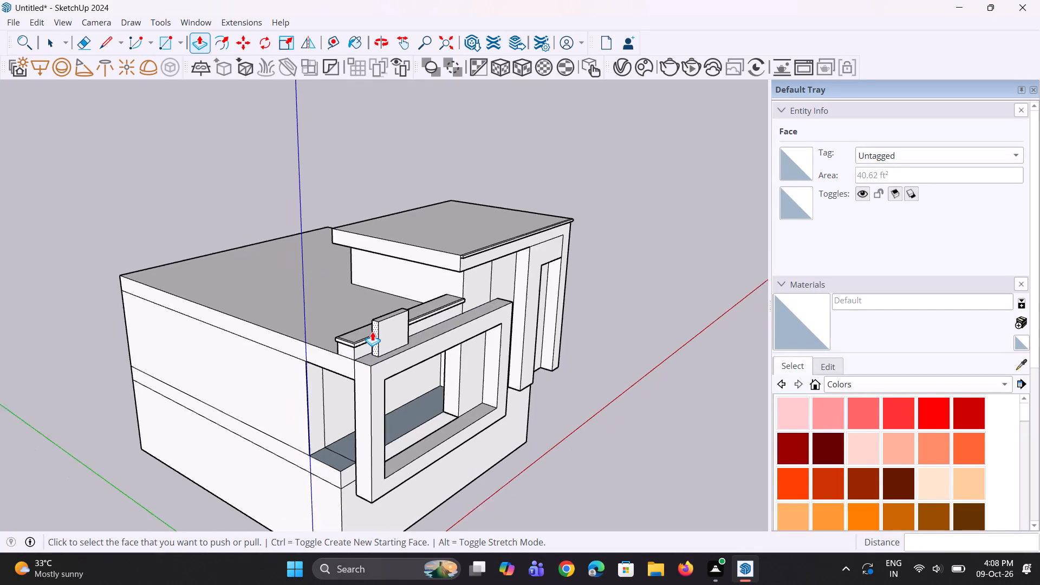
scroll(372, 331, "down", 2)
middle_click_drag(382, 334, 424, 347)
scroll(412, 347, "up", 7)
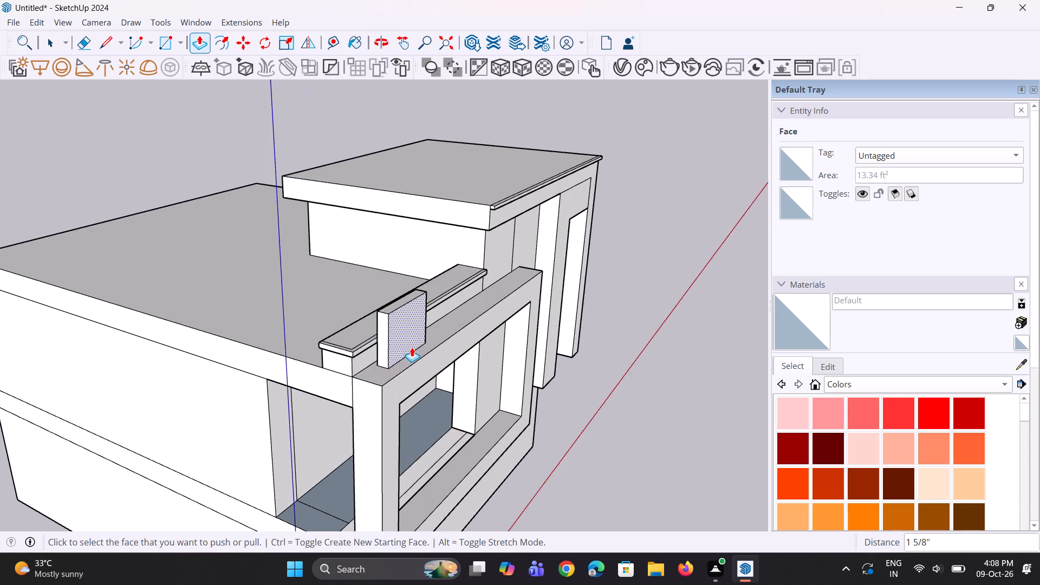
scroll(412, 347, "up", 2)
middle_click_drag(394, 357, 520, 367)
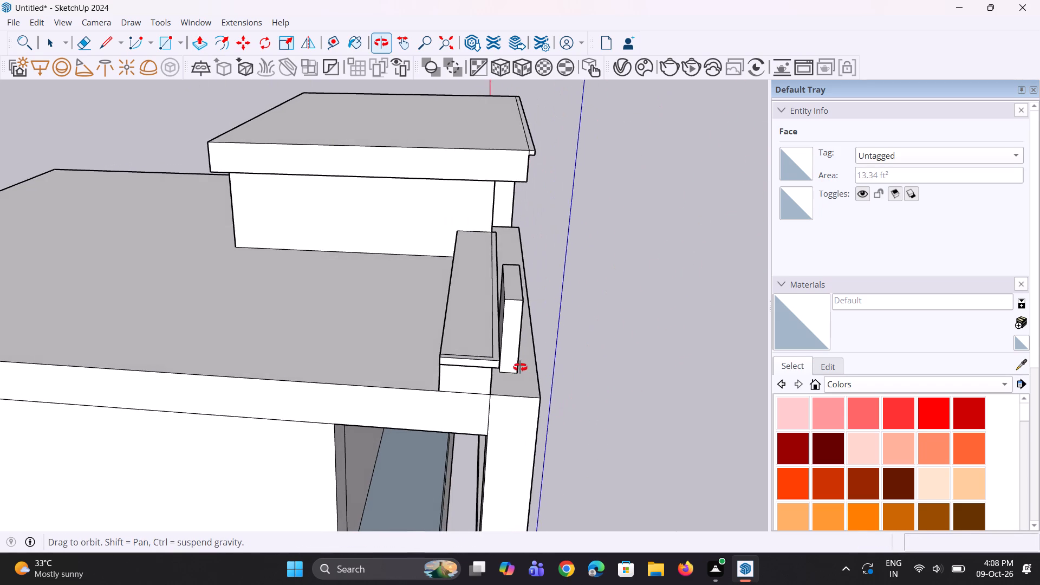
middle_click_drag(520, 367, 497, 376)
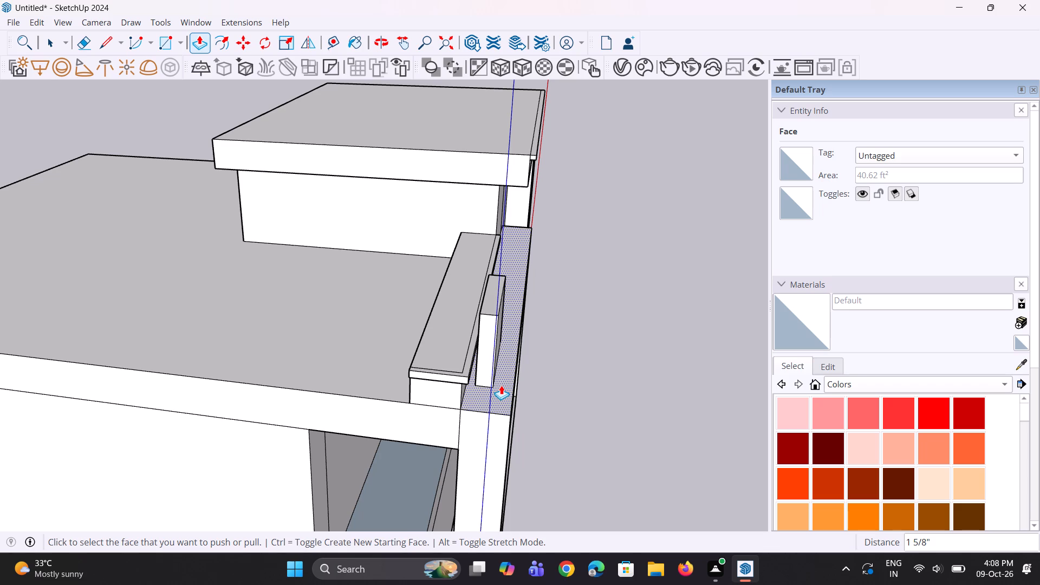
scroll(427, 283, "down", 3)
middle_click_drag(444, 353, 633, 356)
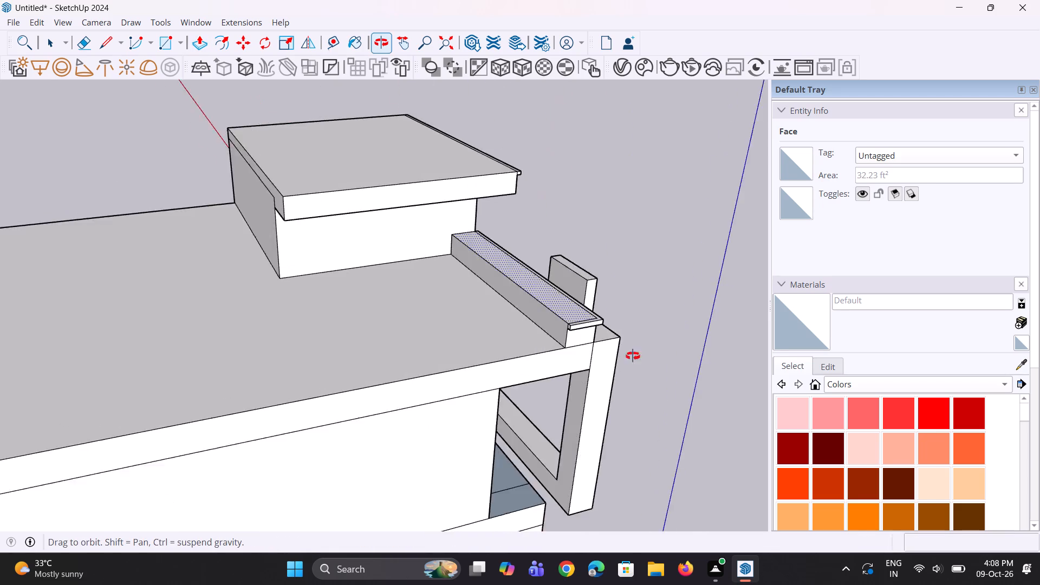
Copy the two vertical edge segments at the parapet's end inward along its inner face to mark off a narrow strip.
middle_click_drag(633, 356, 669, 335)
scroll(584, 283, "up", 3)
middle_click_drag(586, 283, 610, 273)
key("space")
scroll(625, 300, "up", 3)
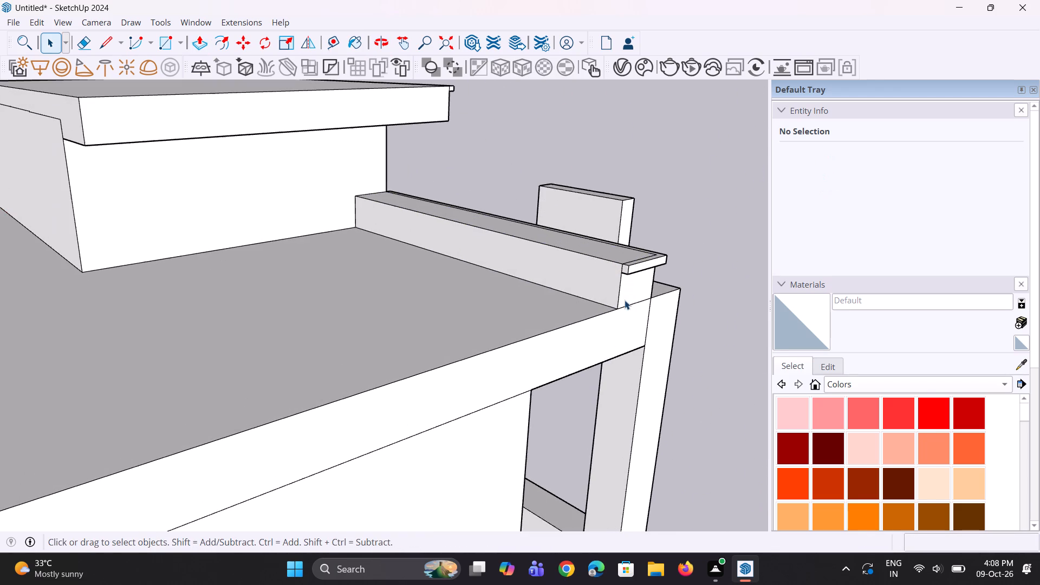
left_click(616, 297)
left_click(619, 300)
scroll(615, 305, "up", 2)
key("m")
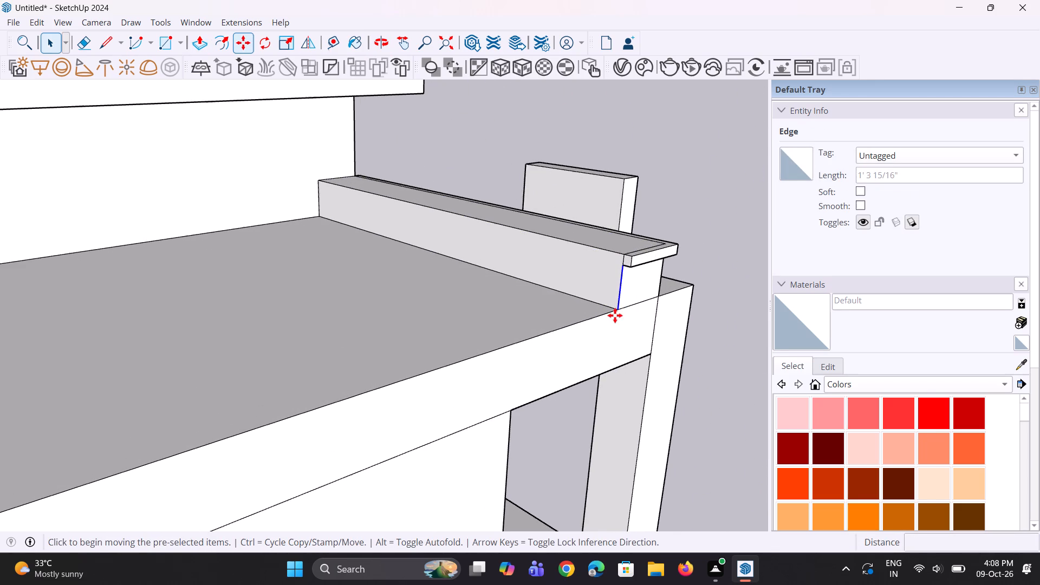
left_click(619, 309)
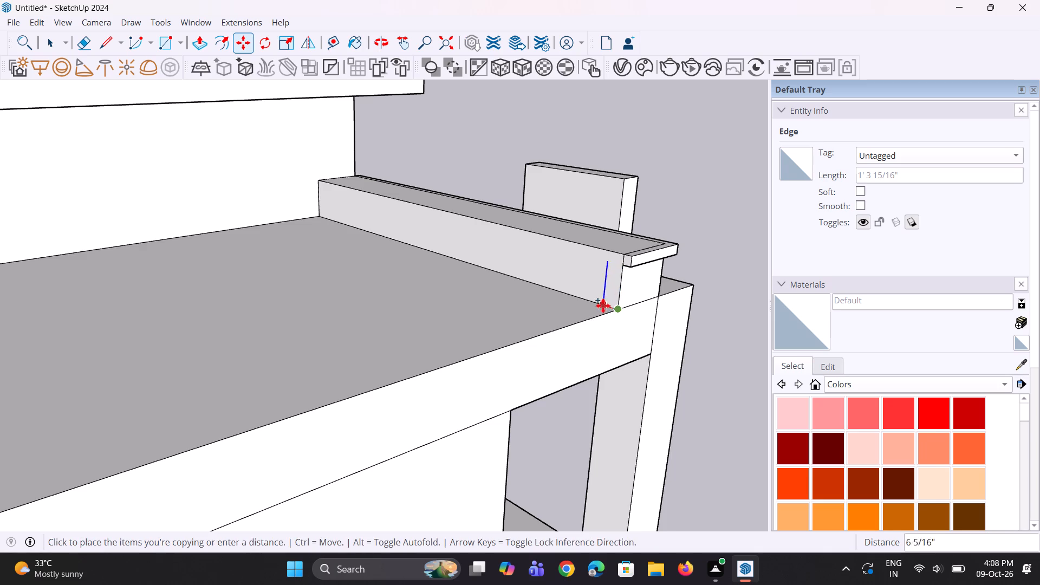
key("Escape")
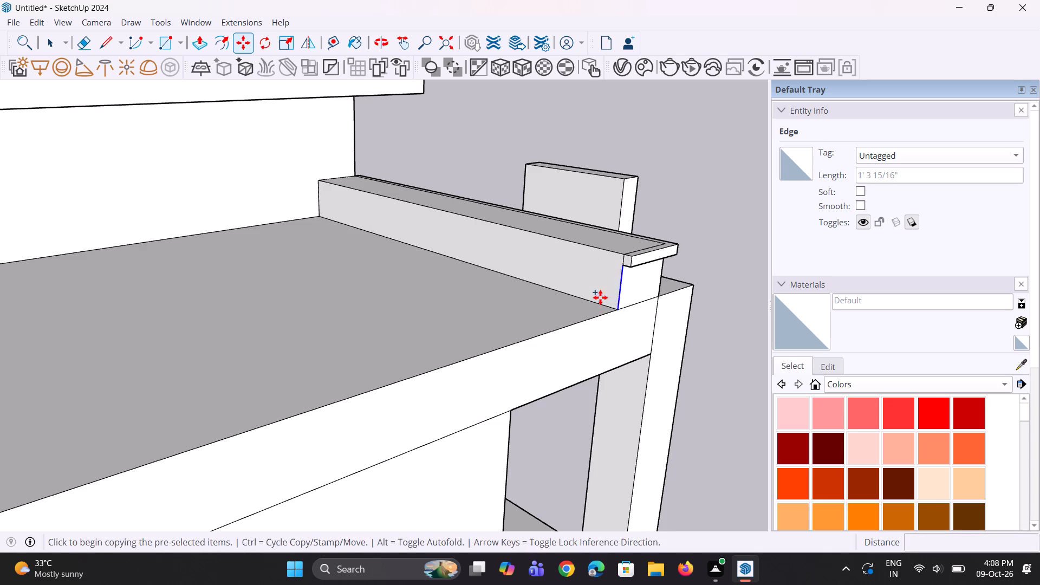
middle_click_drag(606, 296, 637, 296)
scroll(638, 271, "up", 6)
key("space")
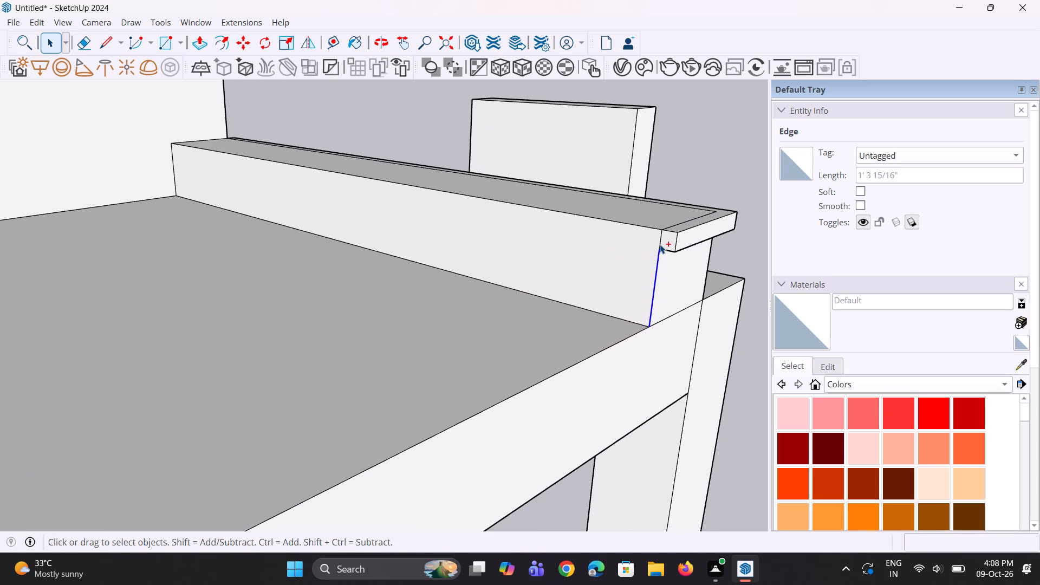
left_click(660, 244, "ctrl")
key("m")
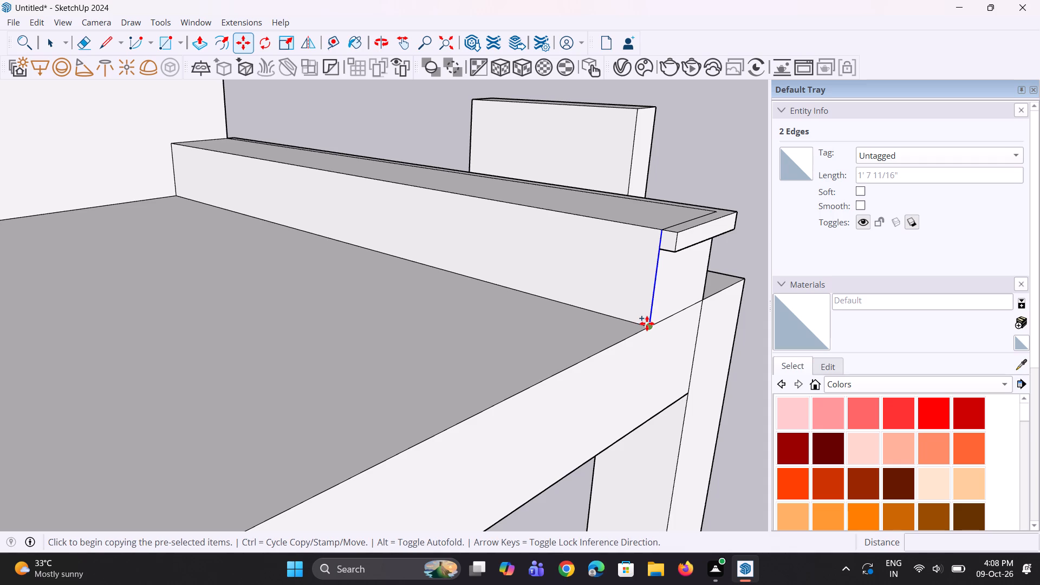
left_click(647, 323)
left_click(625, 313)
Push/Pull the narrow strip outward along the roof's side edge to form a side parapet.
key("p")
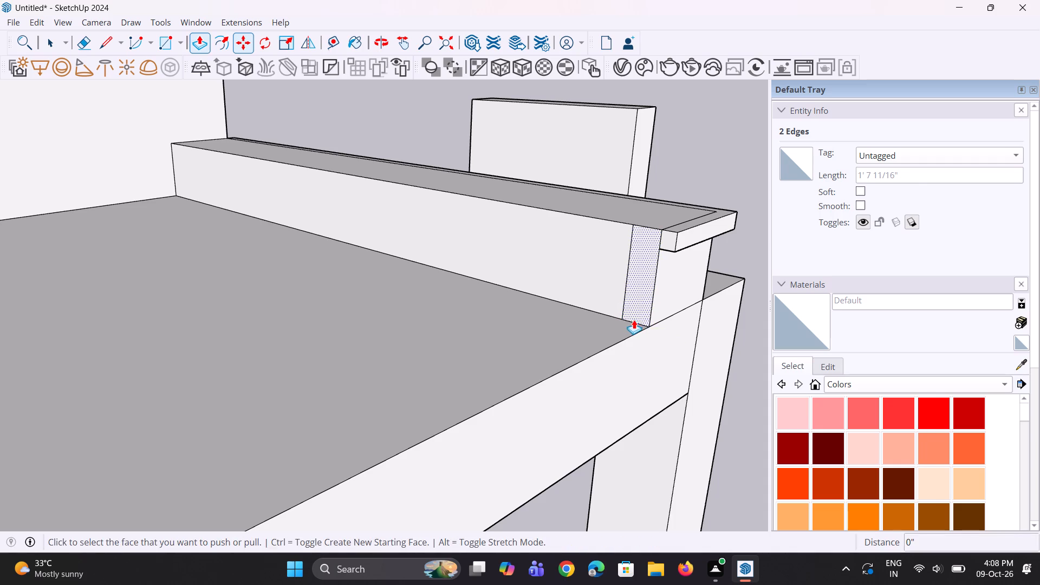
left_click(642, 313)
scroll(607, 341, "down", 1)
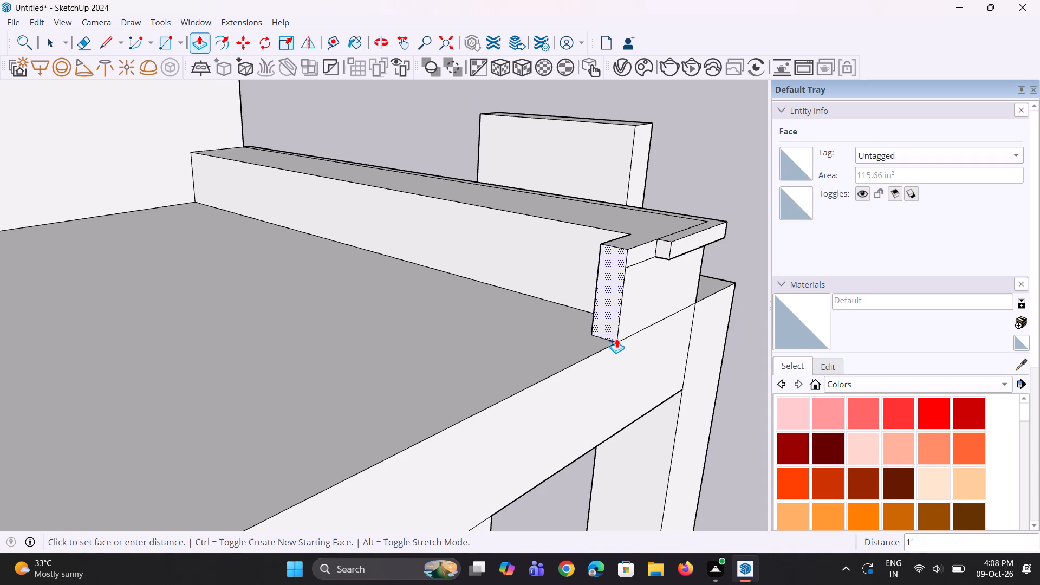
scroll(614, 339, "down", 5)
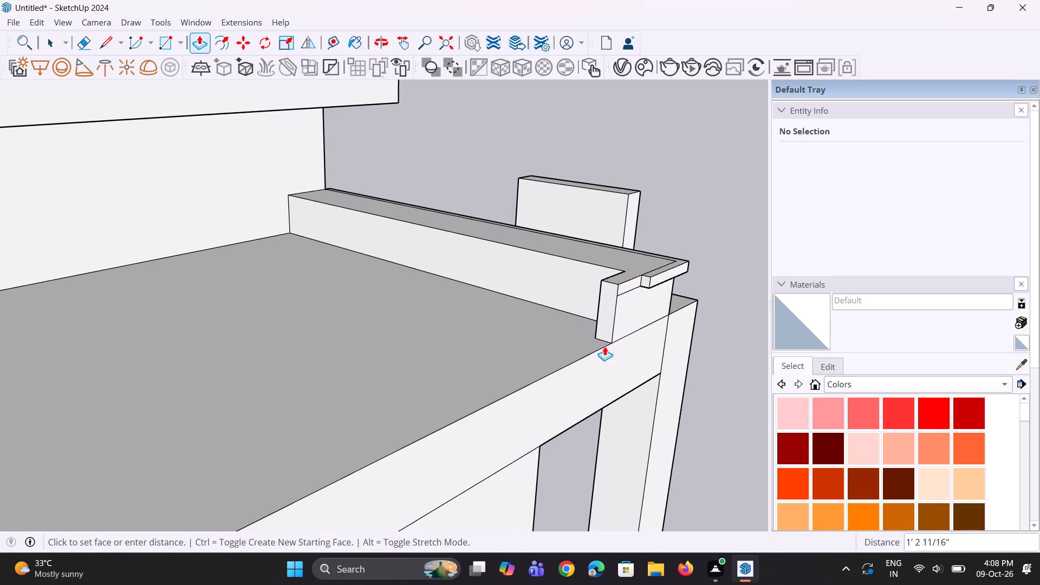
left_click(310, 445)
Erase the lengthwise seam line on the side parapet's outer face.
middle_click_drag(590, 383, 525, 375)
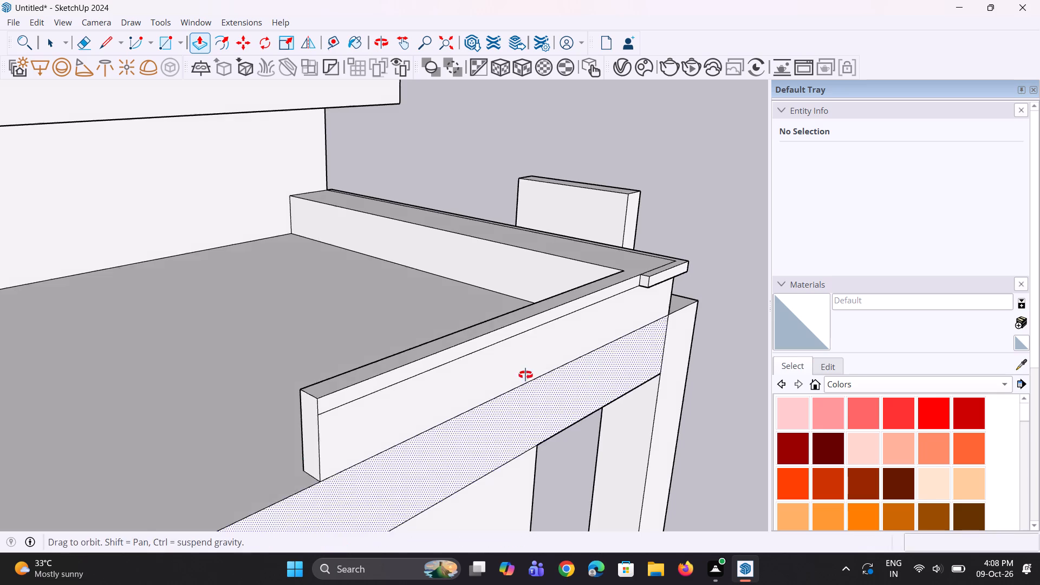
middle_click_drag(525, 375, 518, 375)
scroll(507, 316, "up", 2)
key("e")
left_click(471, 321)
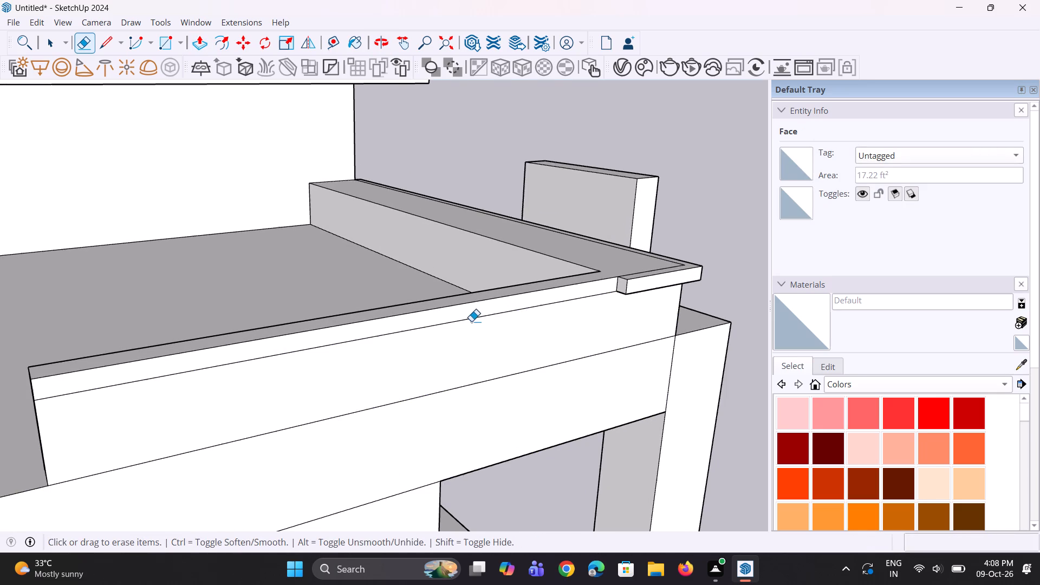
left_click(568, 300)
Inspect the side parapet, coping and upright block from several angles.
scroll(569, 301, "down", 4)
middle_click_drag(656, 300, 420, 346)
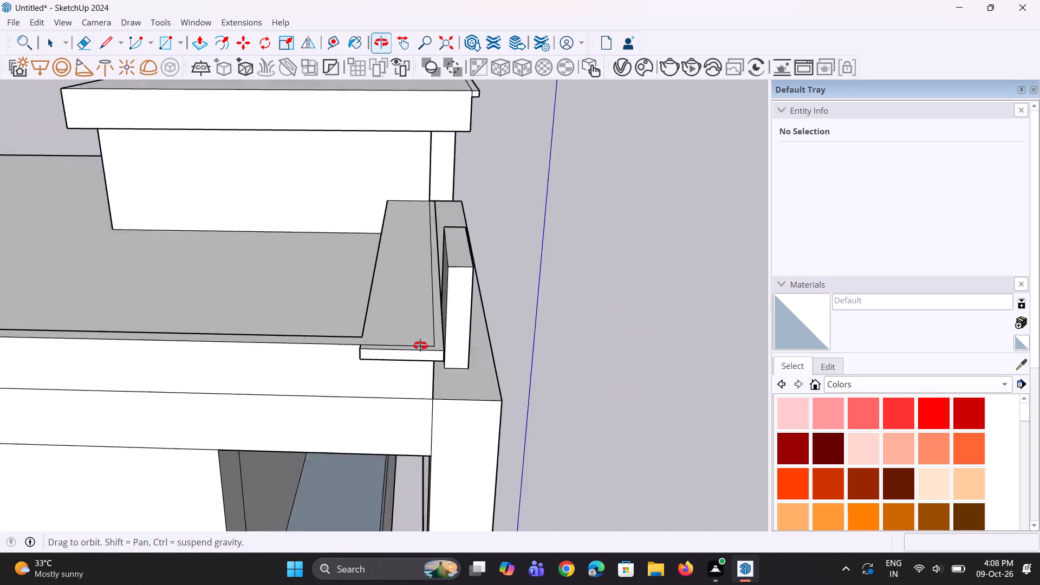
middle_click_drag(420, 346, 418, 346)
scroll(410, 330, "down", 5)
middle_click_drag(375, 329, 277, 265)
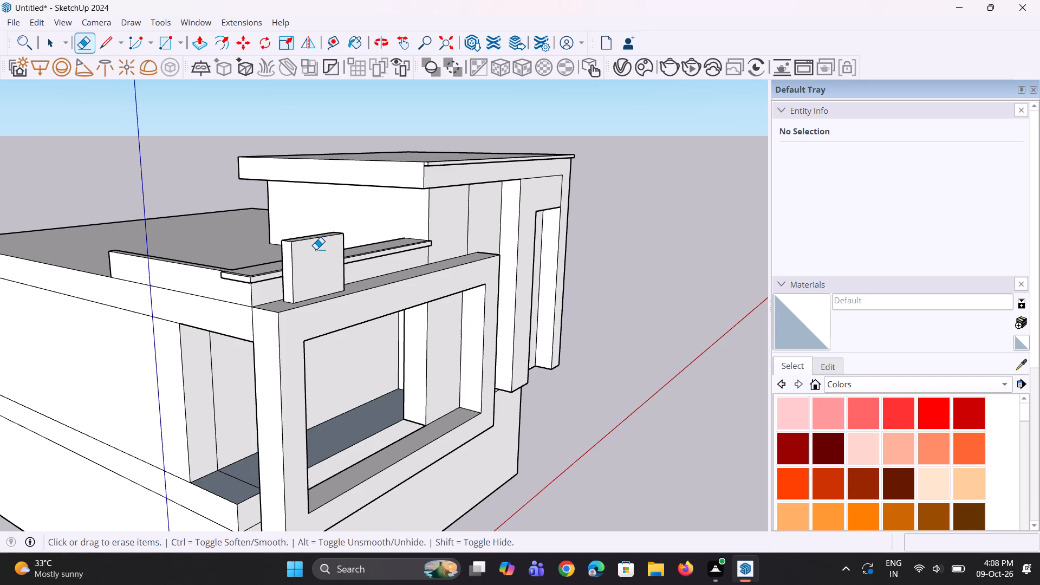
scroll(317, 252, "down", 3)
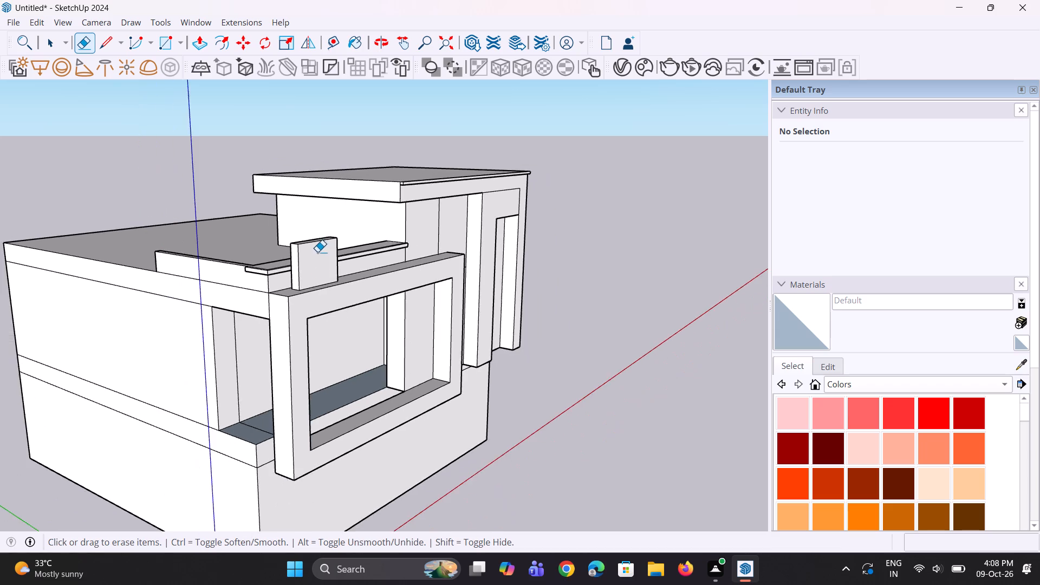
middle_click_drag(318, 263, 368, 392)
Draw a straight line about 15' 9" long above the front parapet, from the rooftop room's wall to the parapet corner.
scroll(379, 245, "up", 3)
middle_click_drag(341, 349, 452, 247)
scroll(417, 253, "up", 2)
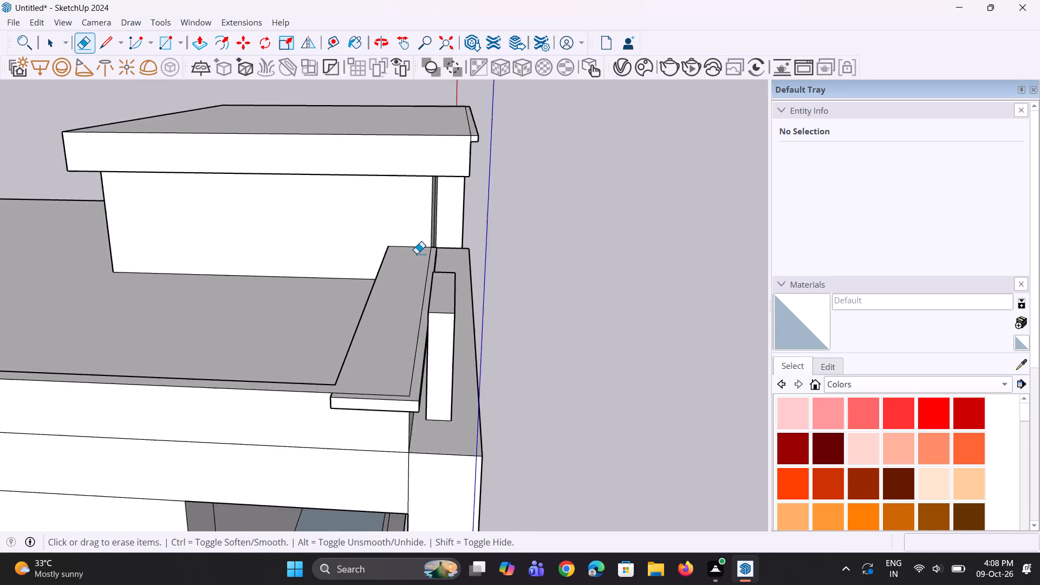
scroll(417, 253, "up", 3)
key("l")
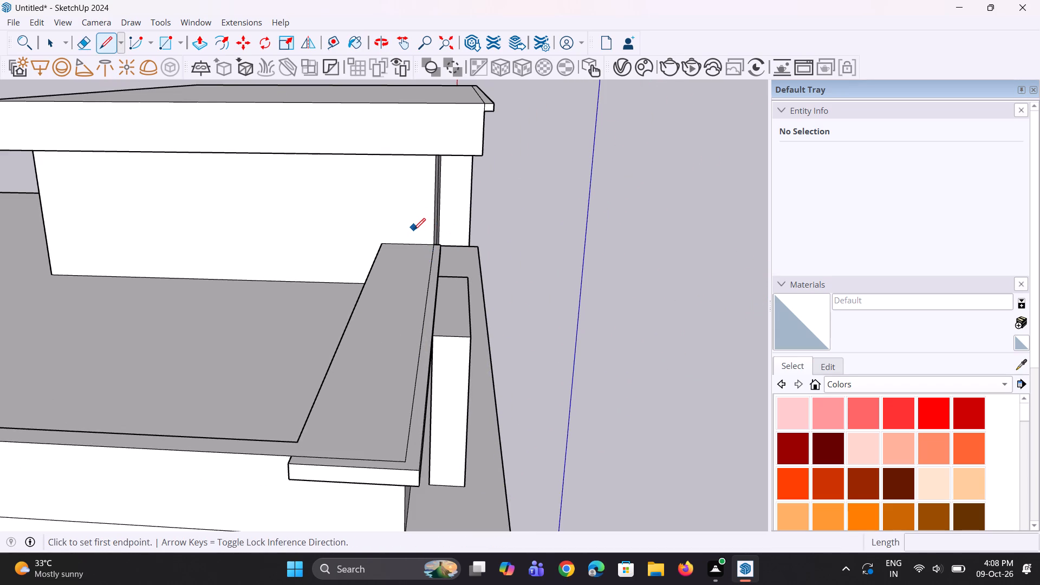
left_click(413, 231)
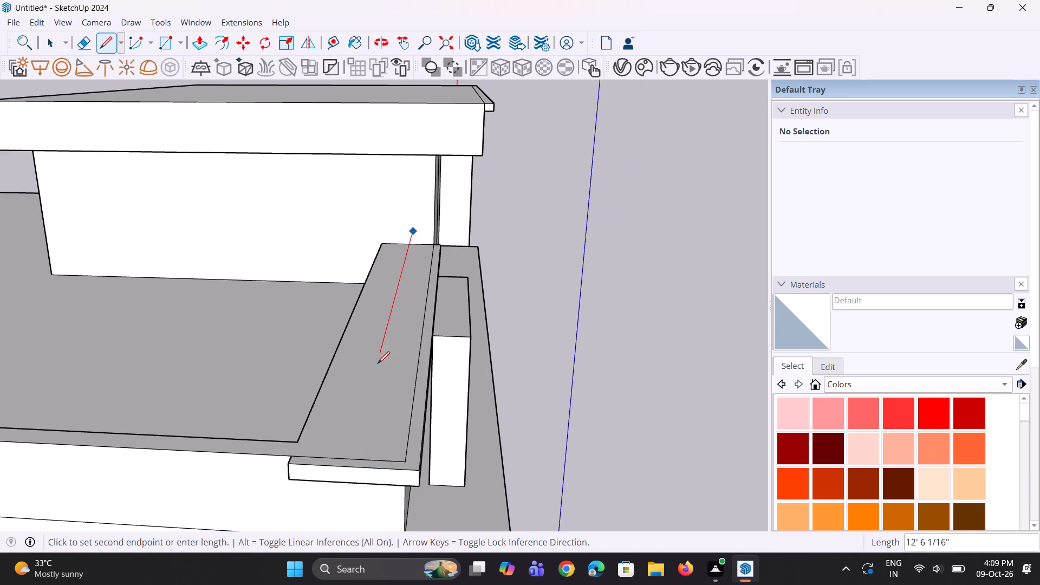
left_click(357, 425)
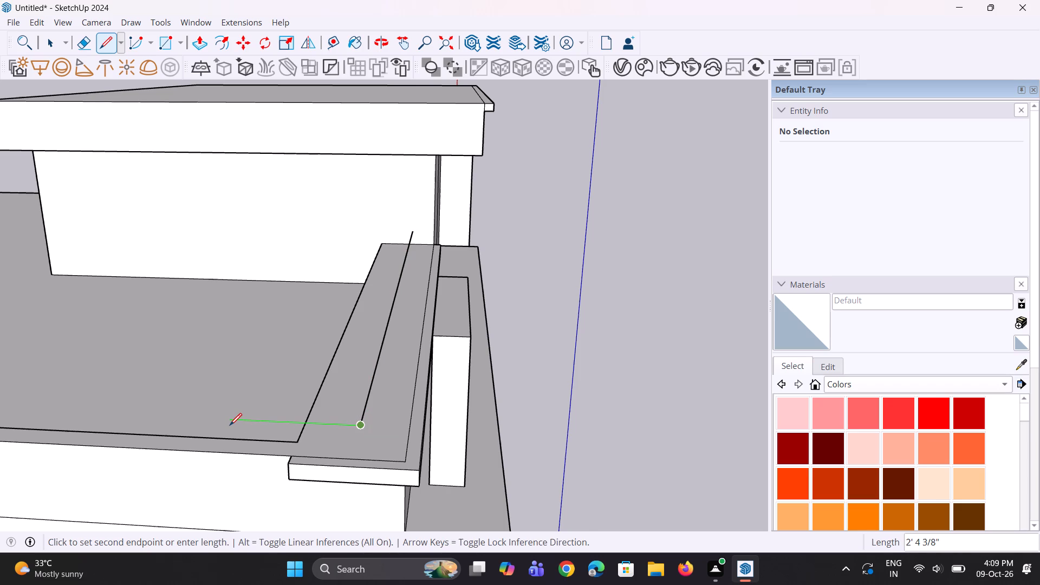
key("Escape")
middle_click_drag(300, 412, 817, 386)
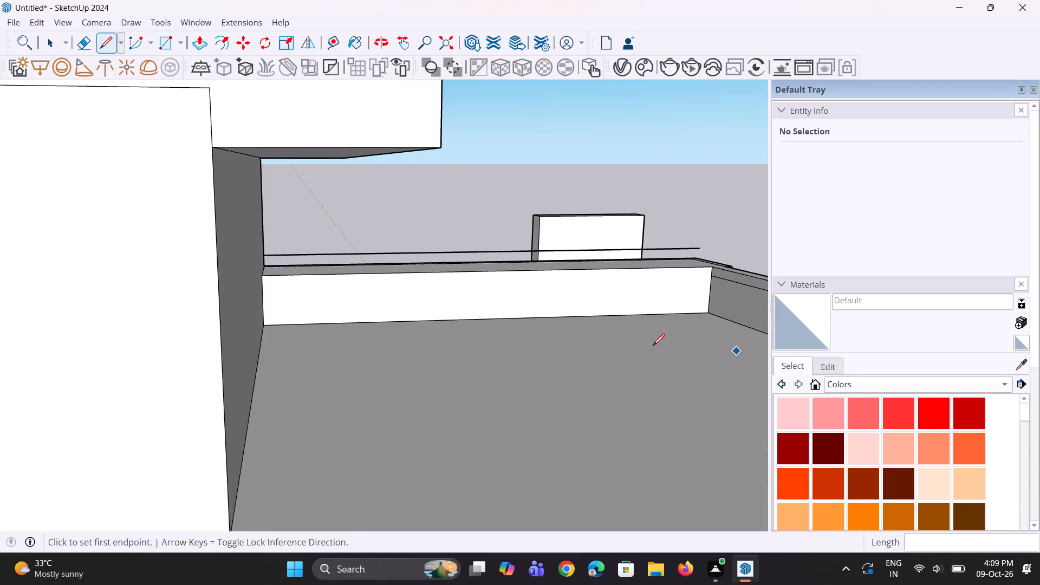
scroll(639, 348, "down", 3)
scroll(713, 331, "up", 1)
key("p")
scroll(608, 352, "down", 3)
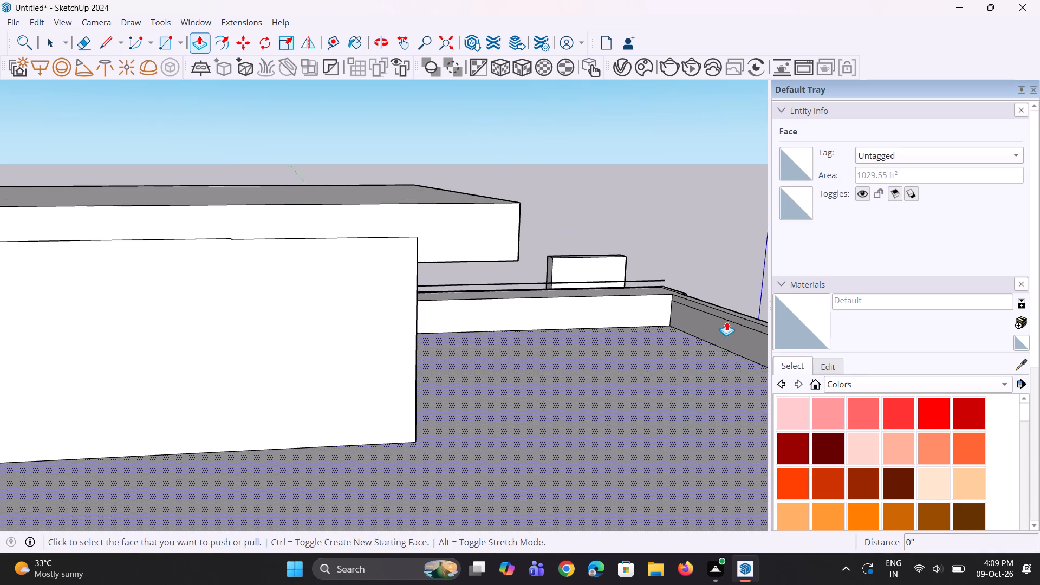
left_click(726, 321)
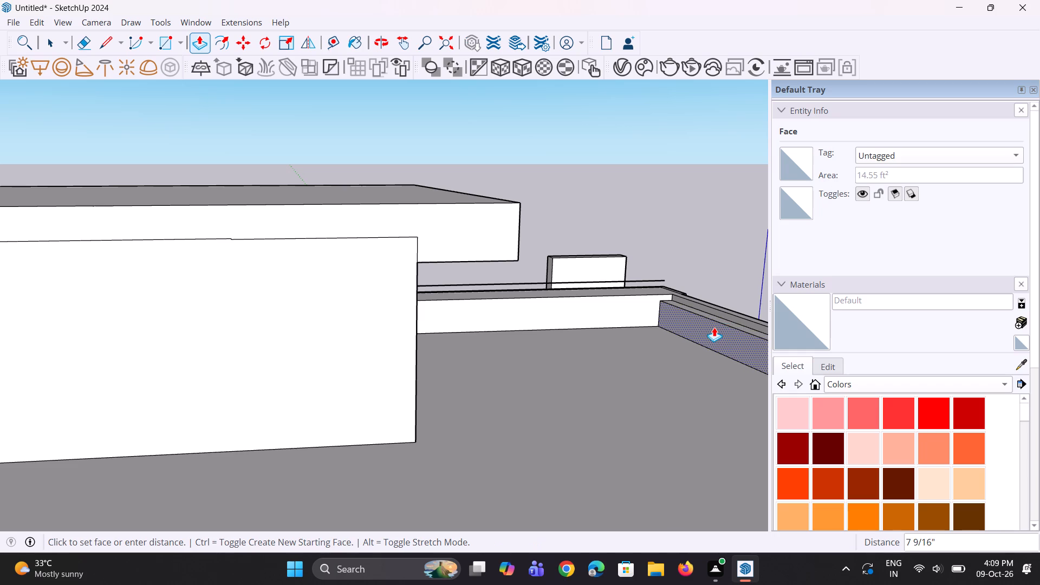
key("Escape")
Erase the lengthwise seam line on the side parapet's inner face.
scroll(716, 311, "up", 5)
key("e")
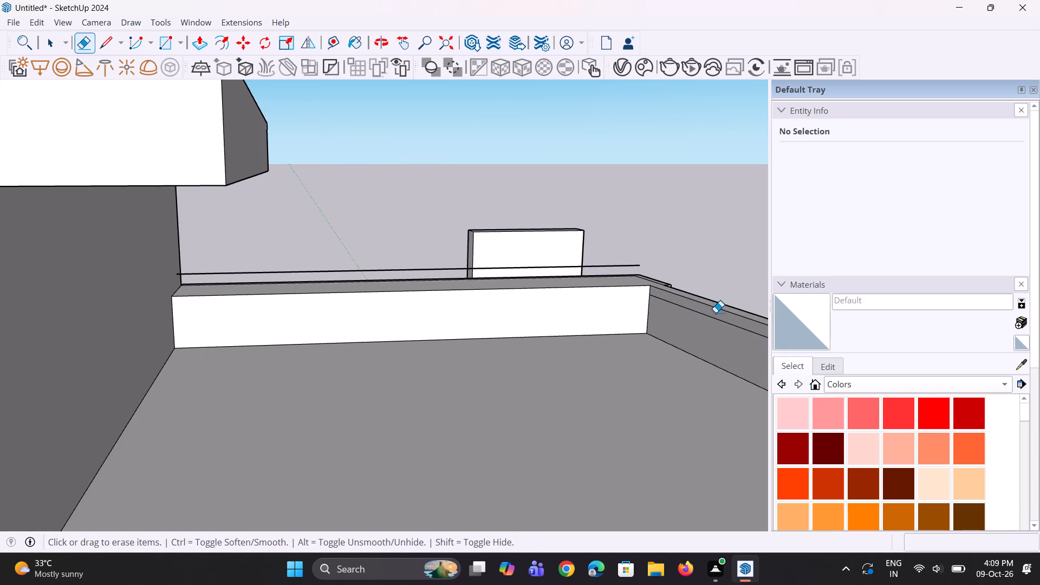
left_click(716, 318)
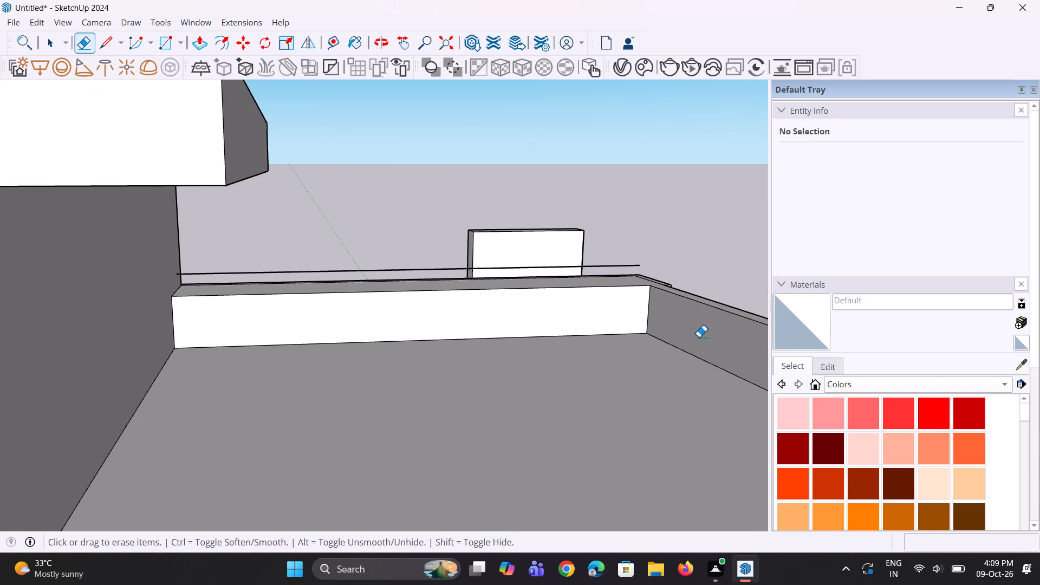
Push/Pull the side parapet's inner face toward the roof to thicken the parapet, then back 3 9/16".
key("p")
left_click(699, 338)
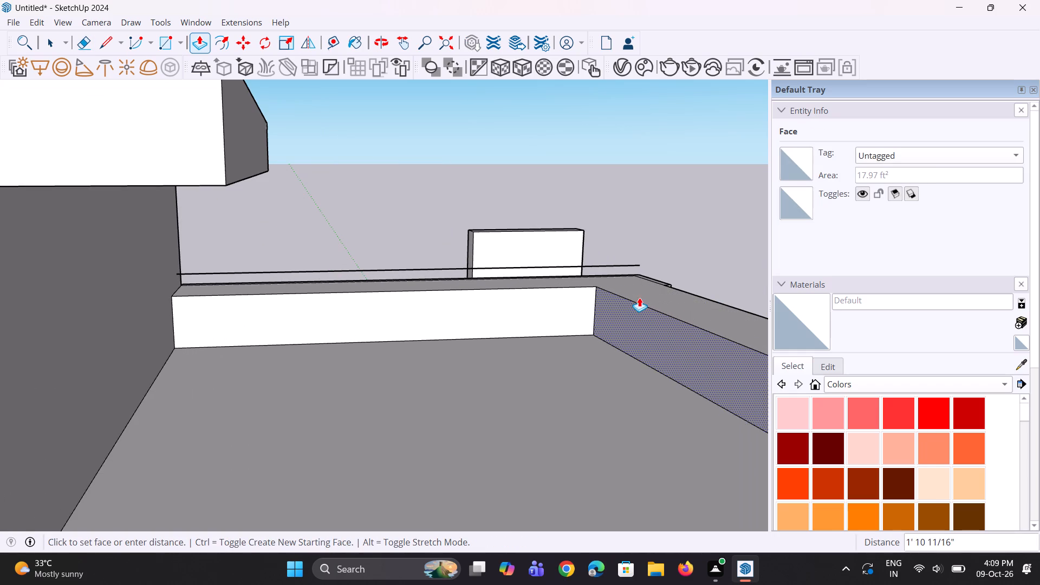
left_click(651, 292)
middle_click_drag(697, 388, 587, 388)
scroll(584, 387, "down", 4)
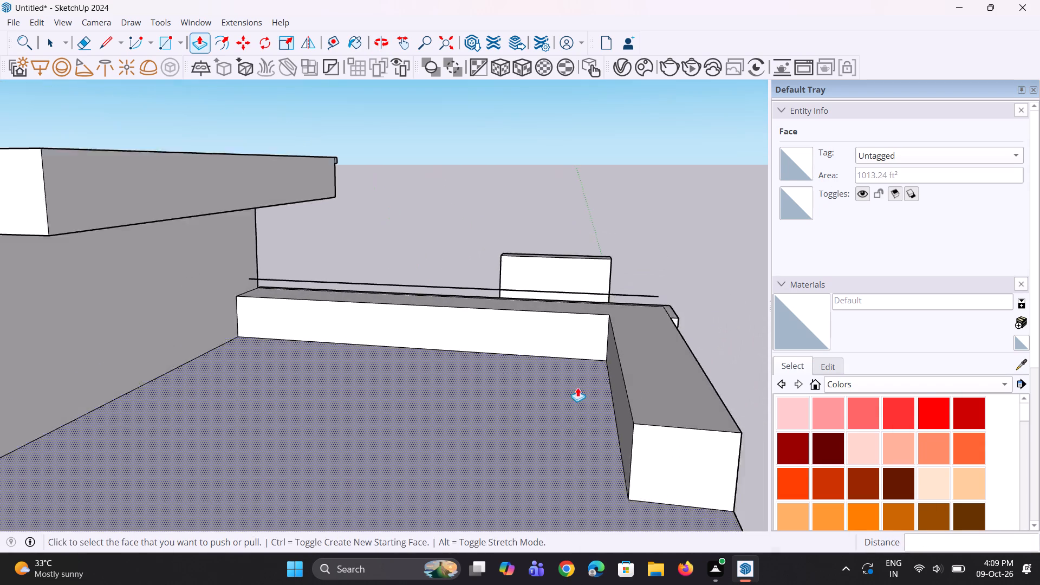
middle_click_drag(638, 393, 630, 461)
left_click(596, 443)
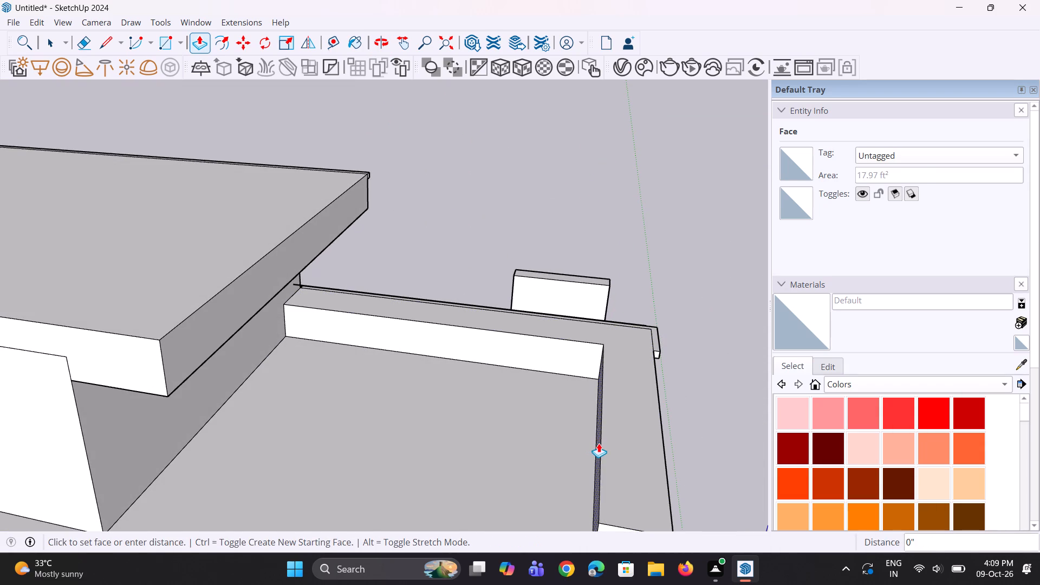
left_click(604, 446)
Draw a line about 12' long from the front line's corner end along the top of the side parapet.
middle_click_drag(623, 451, 538, 425)
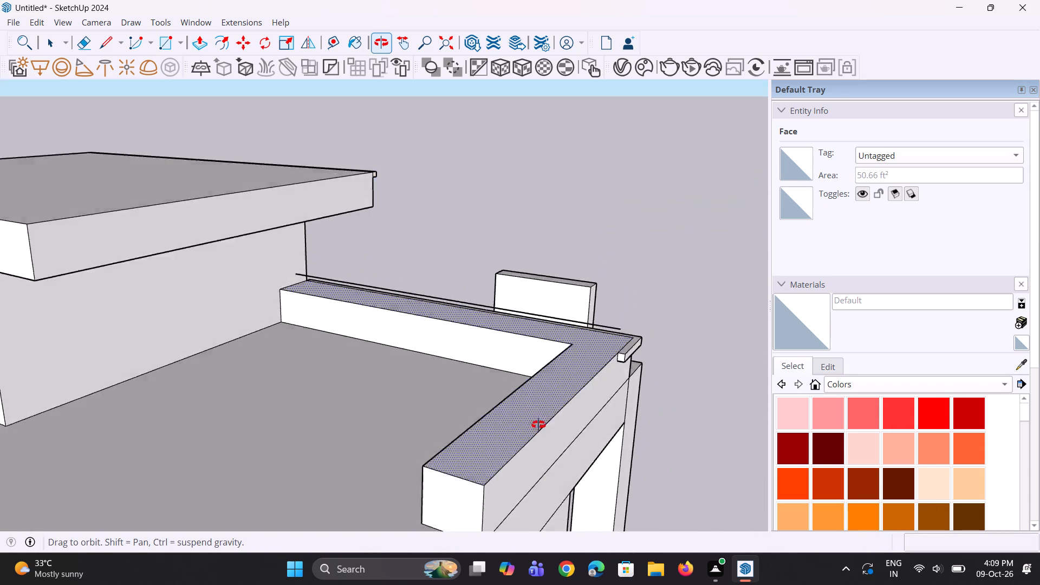
middle_click_drag(538, 425, 541, 433)
scroll(621, 375, "up", 2)
middle_click_drag(622, 370, 654, 337)
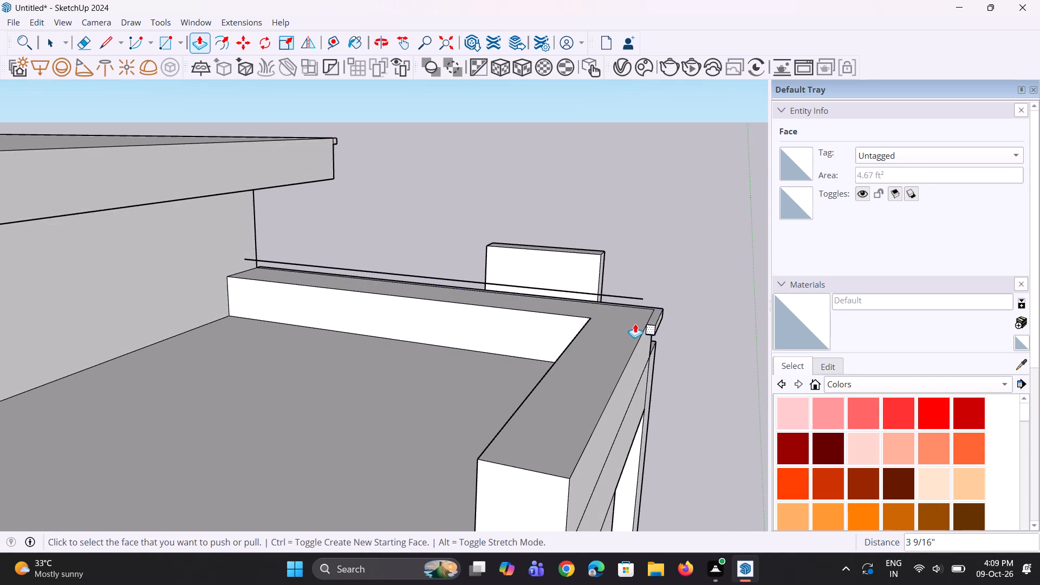
scroll(631, 320, "up", 1)
key("l")
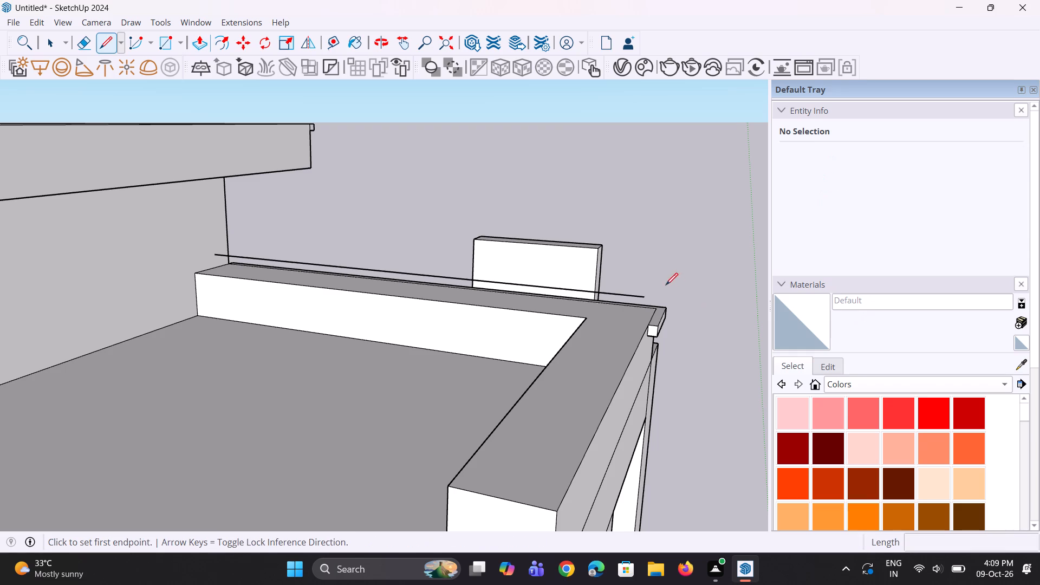
left_click(644, 294)
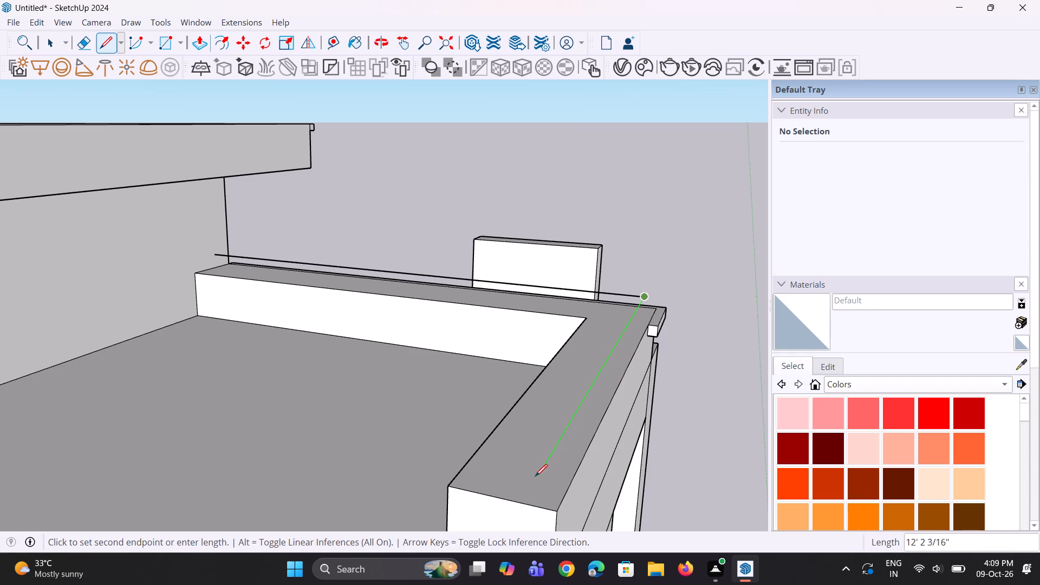
left_click_drag(535, 476, 545, 474)
scroll(655, 328, "down", 4)
key("space")
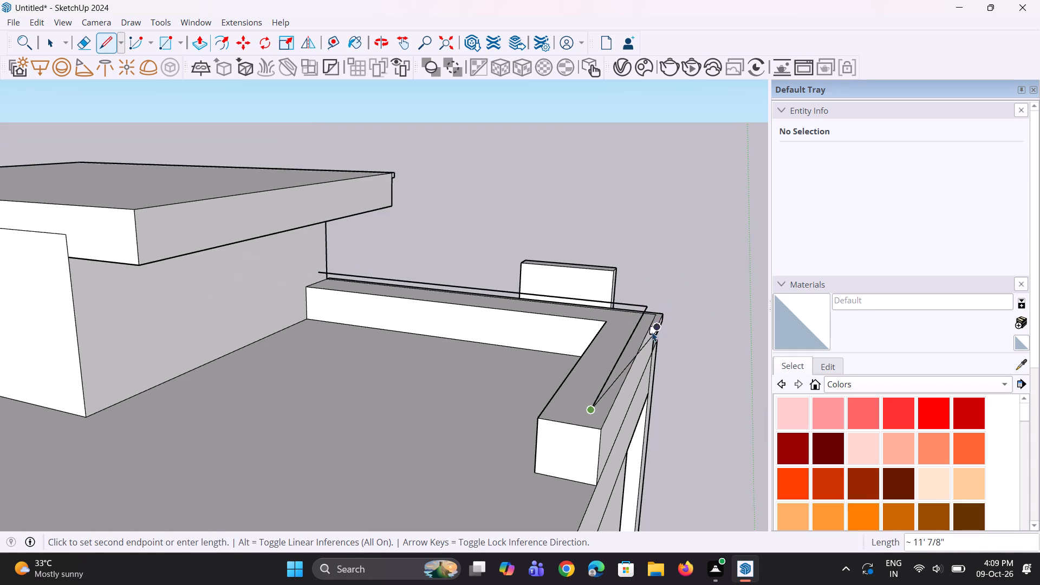
Copy the two connected lines above the front and side parapets upward 5 7/8" as an array of two evenly spaced copies.
scroll(652, 336, "down", 3)
middle_click_drag(670, 343, 654, 341)
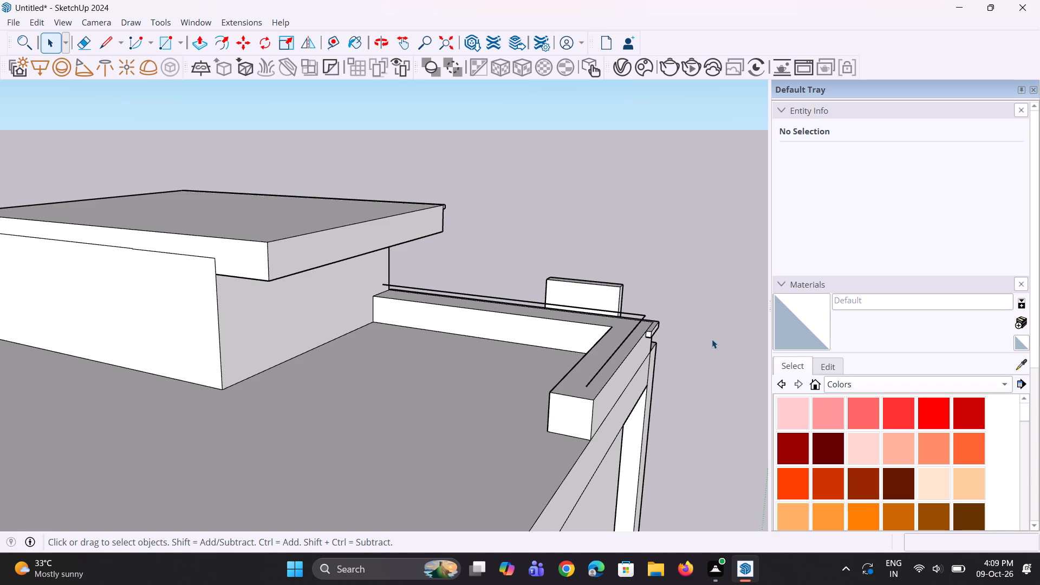
scroll(712, 338, "down", 6)
middle_click_drag(706, 381, 459, 369)
middle_click_drag(534, 352, 262, 365)
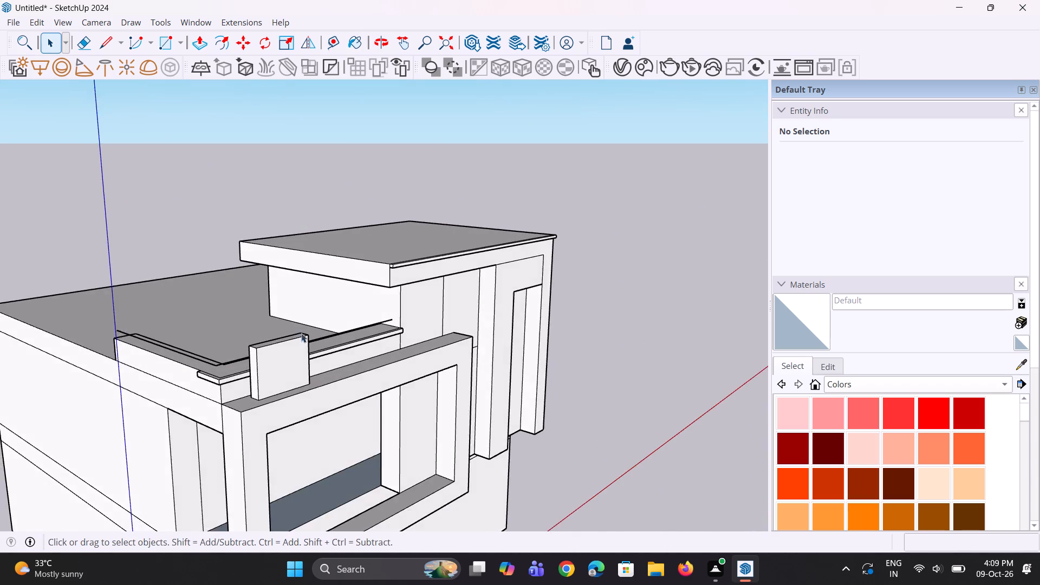
scroll(326, 328, "up", 6)
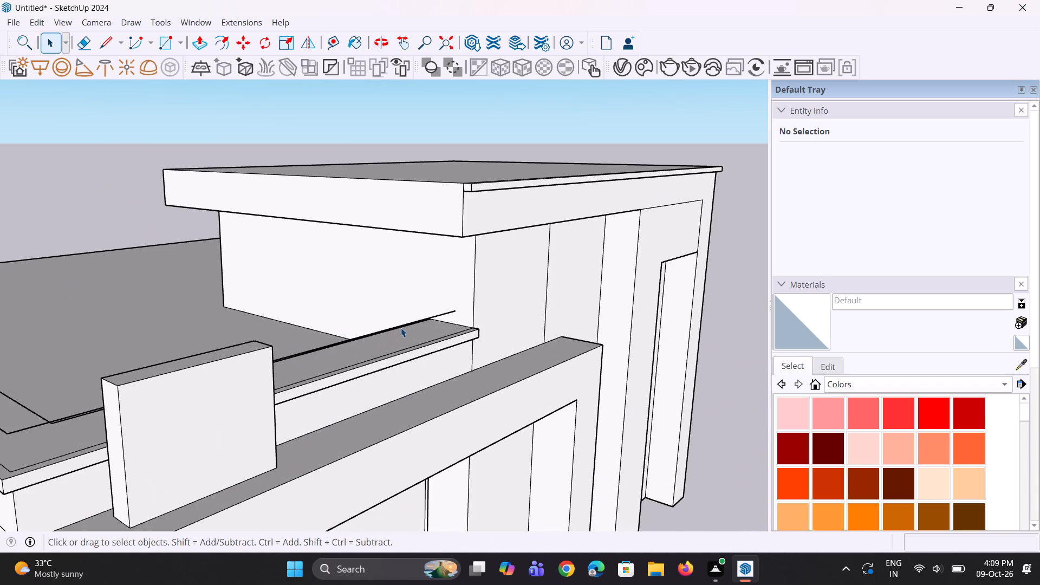
left_click(401, 328)
scroll(426, 316, "down", 2)
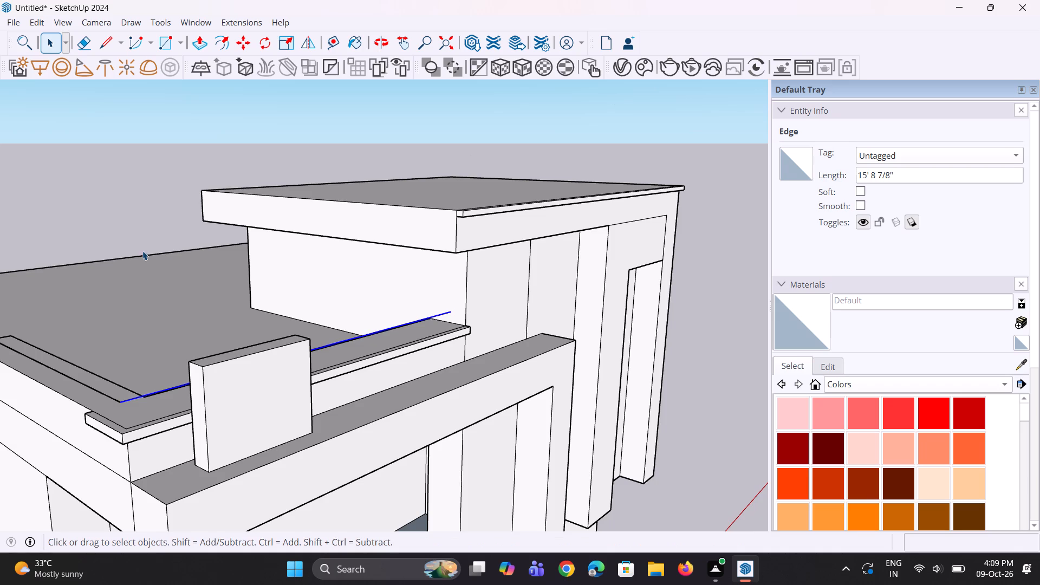
scroll(73, 395, "up", 2)
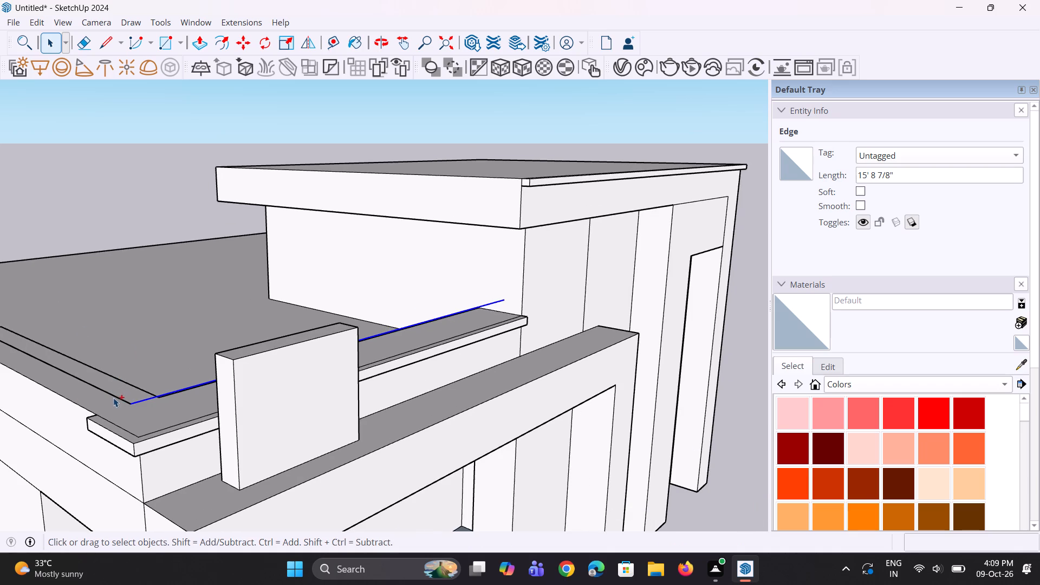
left_click(116, 396, "ctrl")
key("m")
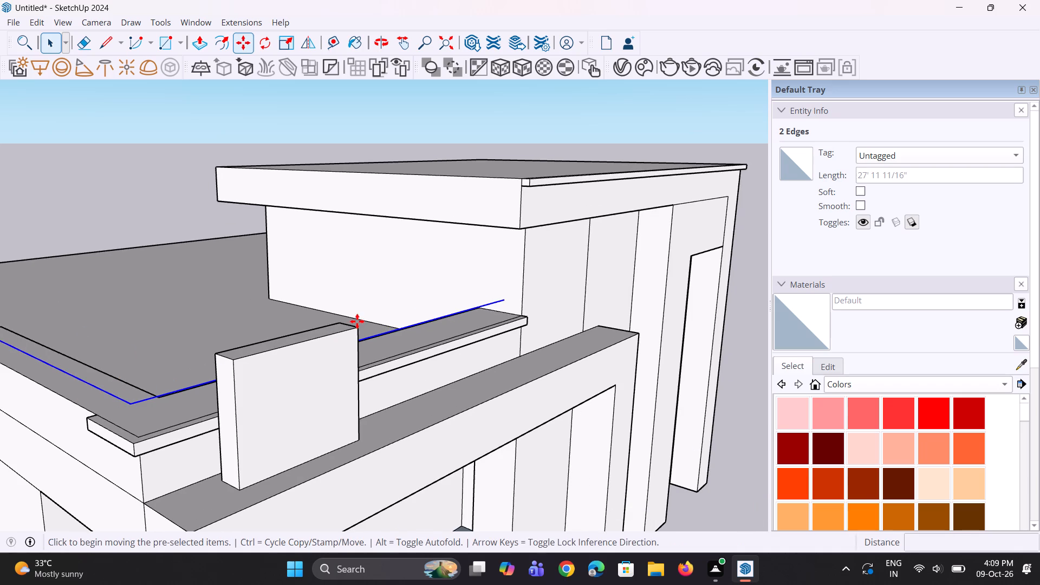
scroll(468, 319, "up", 7)
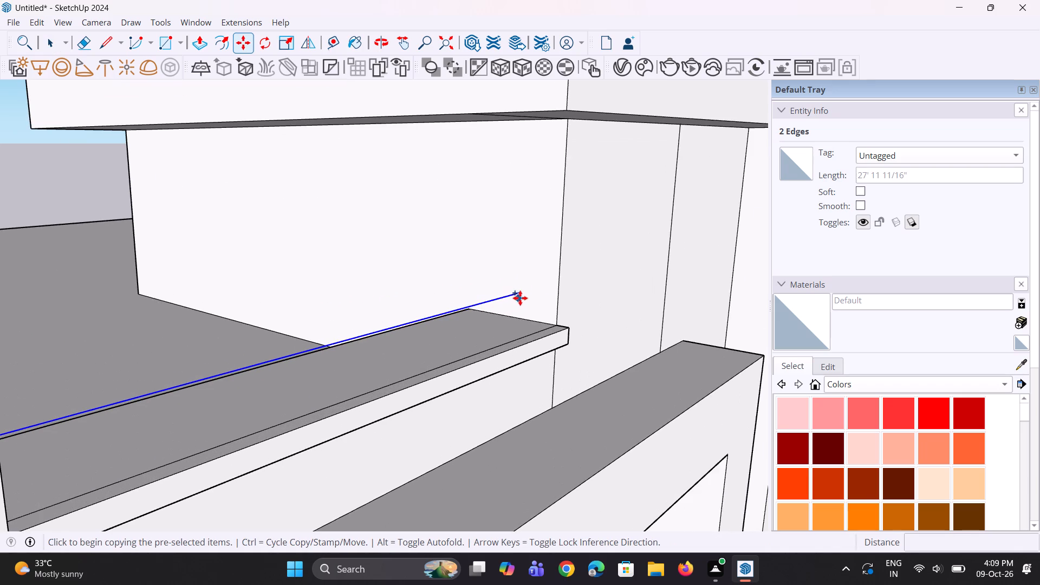
left_click(522, 293)
left_click(525, 268)
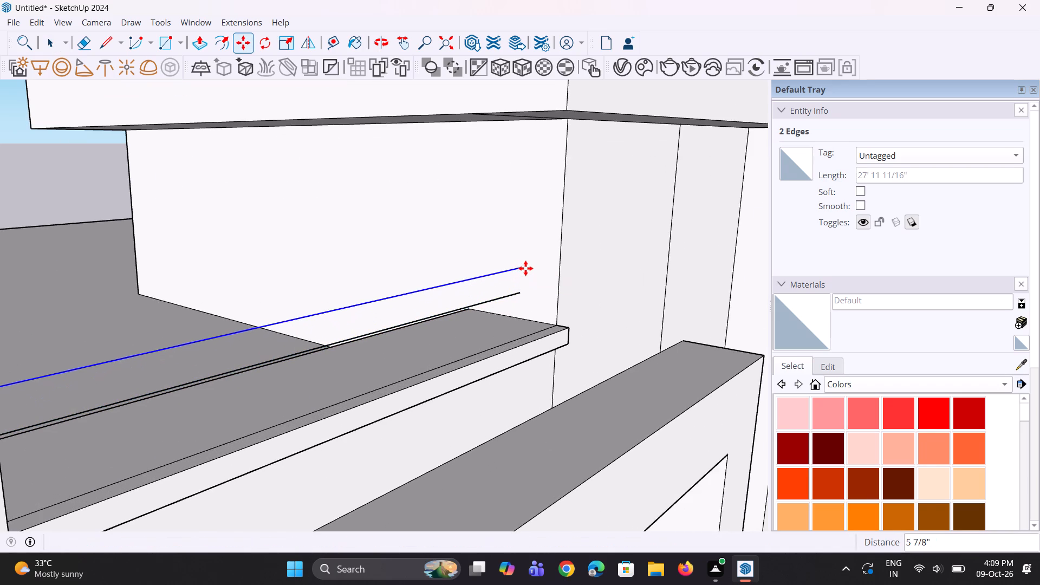
type("*2")
key("Return")
Draw a small rectangle about 2 1/16" wide on the rooftop room's wall, around the end of the uppermost line.
scroll(408, 335, "down", 7)
middle_click_drag(377, 331, 375, 314)
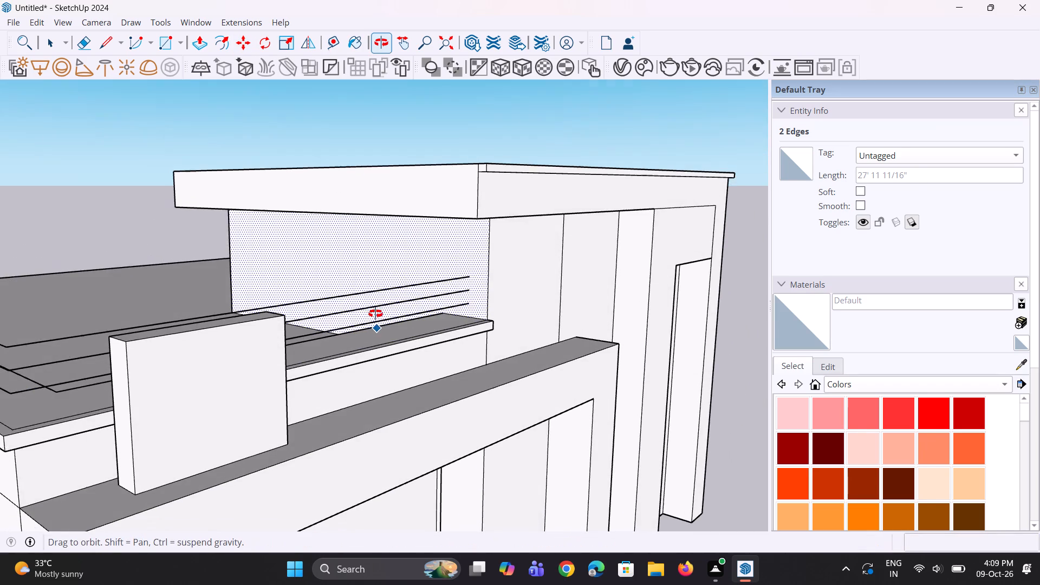
middle_click_drag(375, 314, 375, 313)
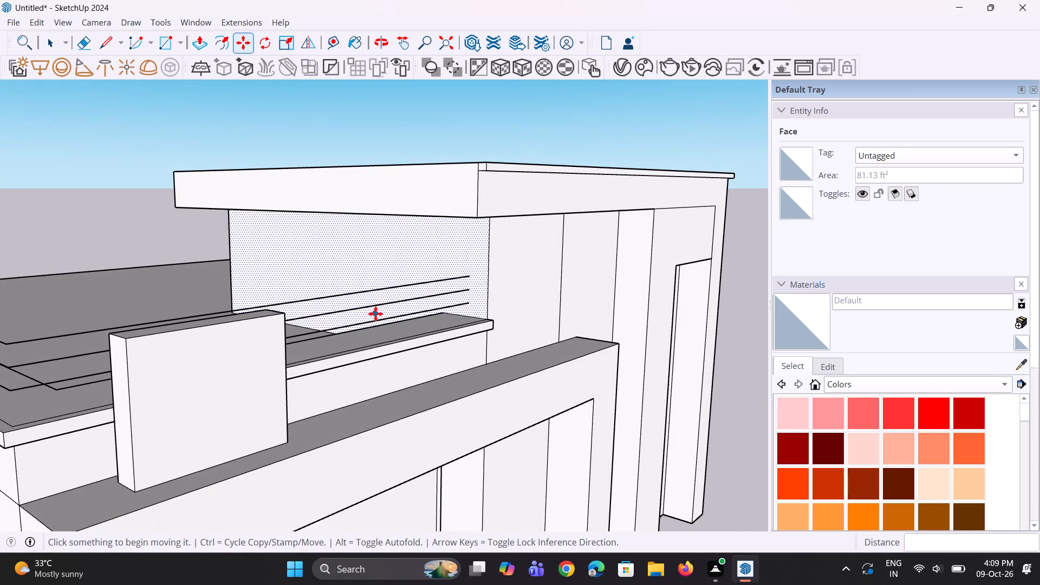
middle_click_drag(370, 321, 360, 330)
scroll(412, 291, "up", 3)
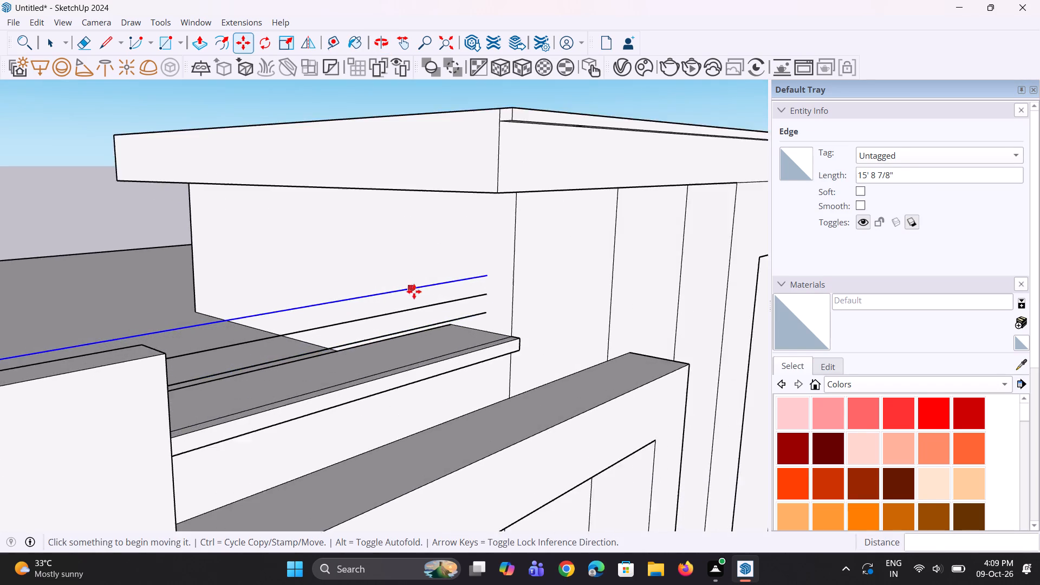
scroll(414, 291, "up", 3)
middle_click_drag(432, 306, 473, 306)
scroll(531, 292, "up", 2)
key("r")
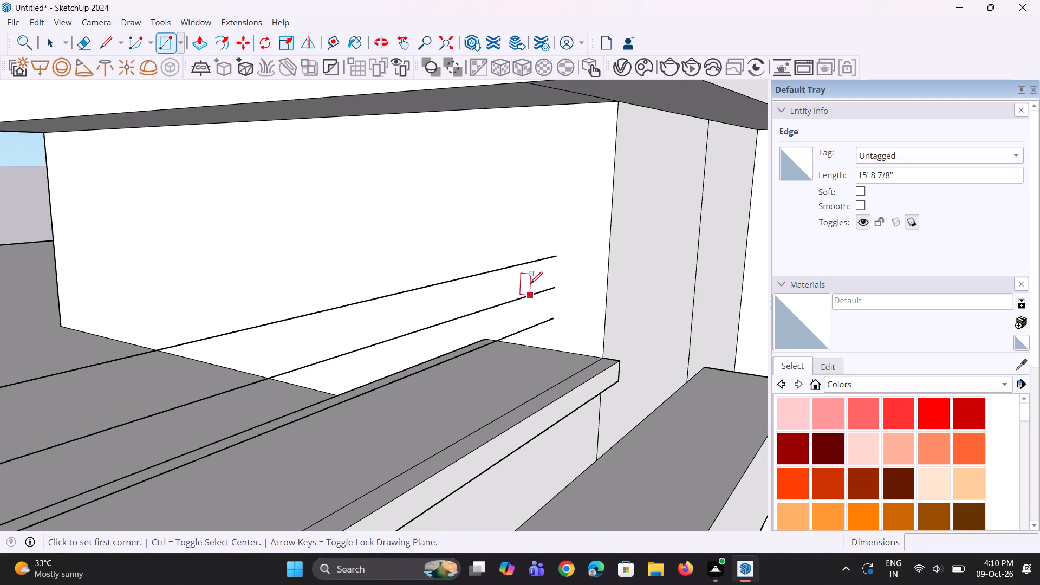
scroll(529, 270, "up", 8)
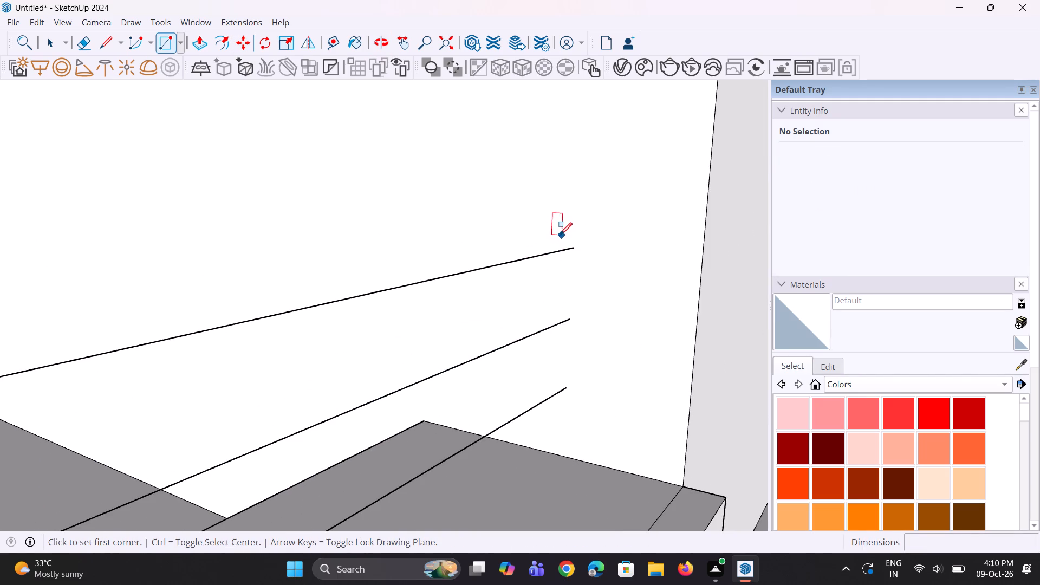
left_click_drag(560, 234, 582, 268)
scroll(580, 265, "up", 3)
middle_click_drag(580, 259, 593, 257)
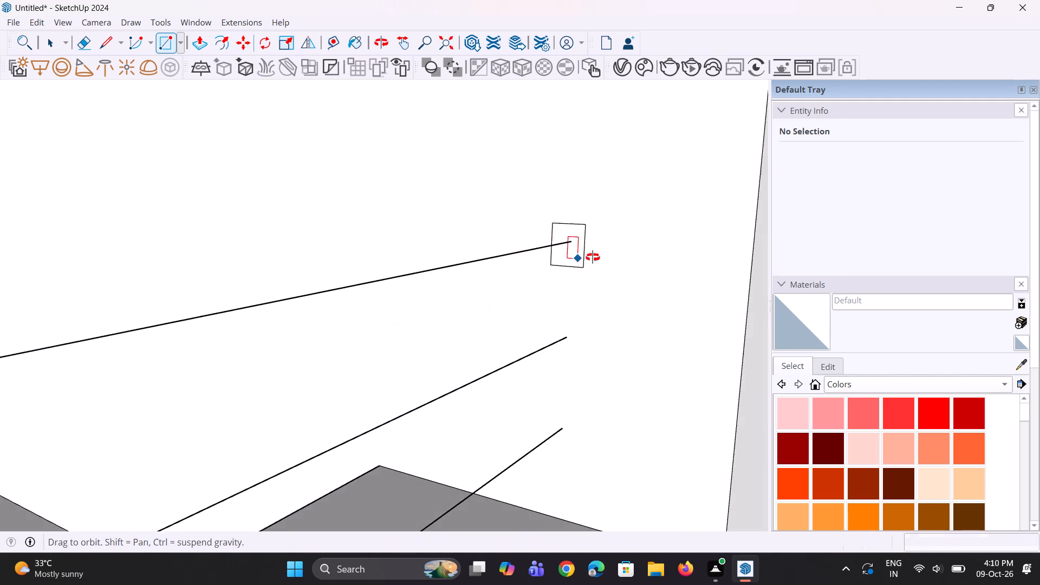
middle_click_drag(593, 257, 594, 257)
scroll(594, 257, "up", 1)
Move the small rectangle's bottom edge up about 7/16".
key("space")
key("space")
left_click(568, 269)
scroll(580, 262, "up", 2)
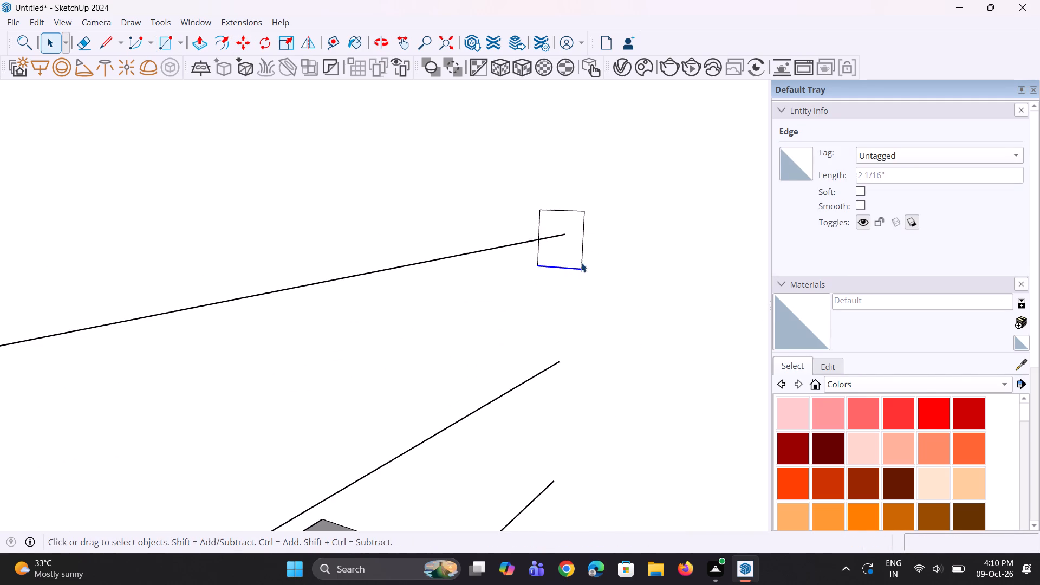
key("m")
left_click(580, 272)
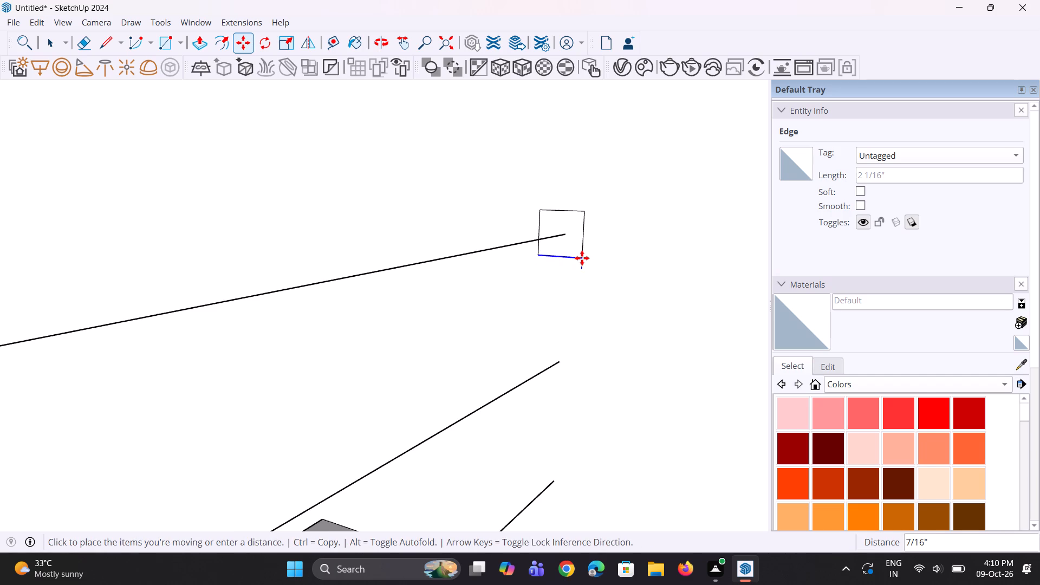
left_click(581, 256)
key("v")
Move the small rectangle's side edge nearest the building front inward about 3/8".
key("space")
left_click(581, 248)
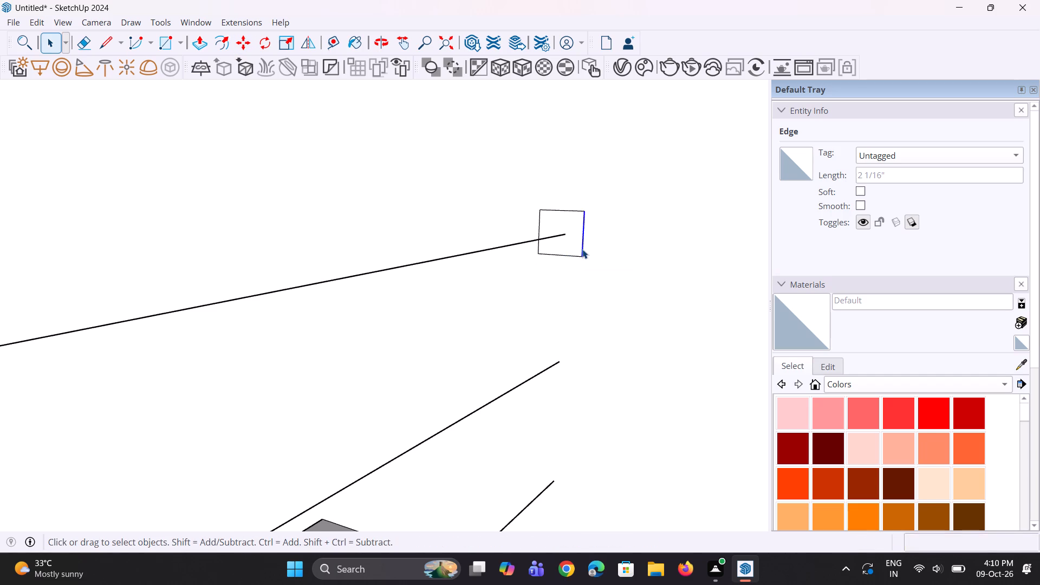
scroll(582, 249, "up", 2)
key("m")
left_click(581, 258)
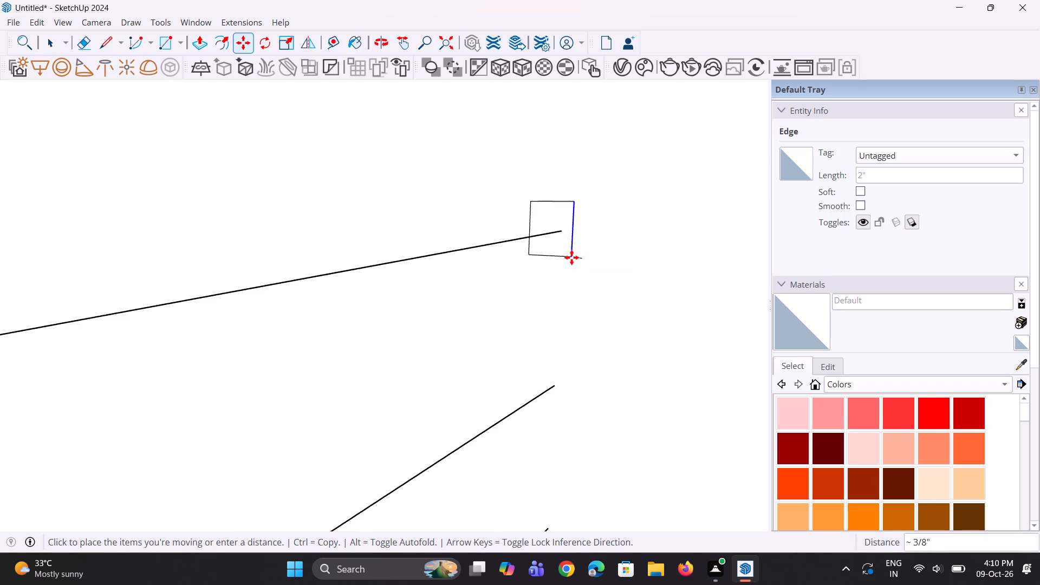
left_click(571, 257)
Move the small rectangle's top edge down about 9/16".
middle_click_drag(535, 298, 418, 328)
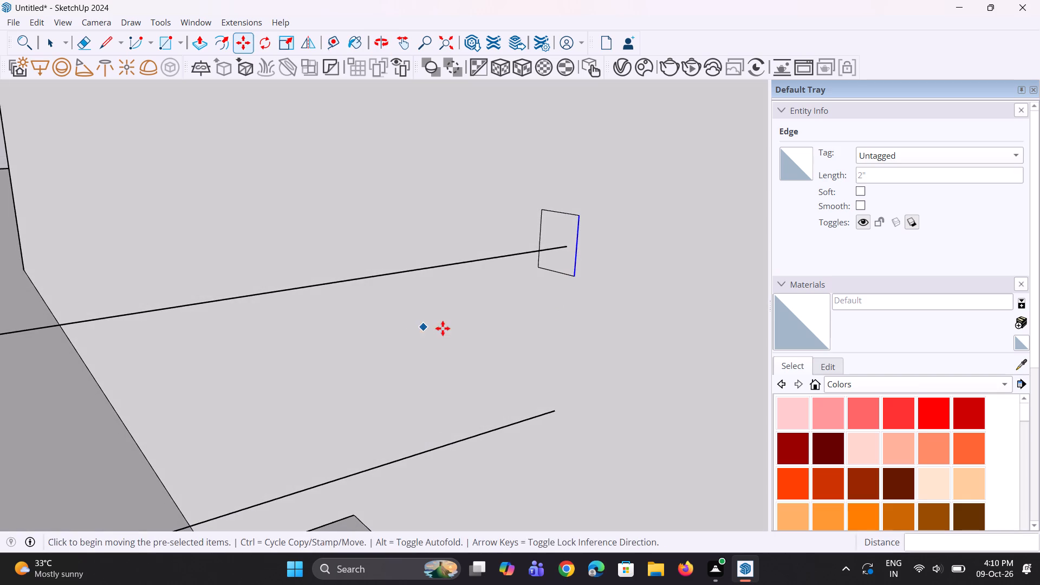
key("space")
key("space")
scroll(564, 228, "up", 1)
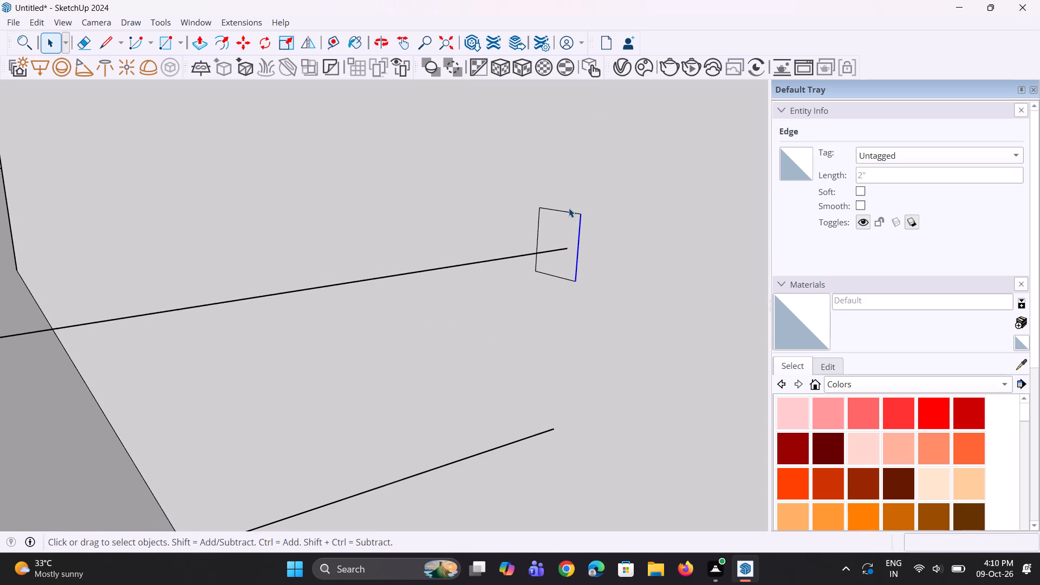
left_click(569, 212)
scroll(577, 211, "up", 3)
key("m")
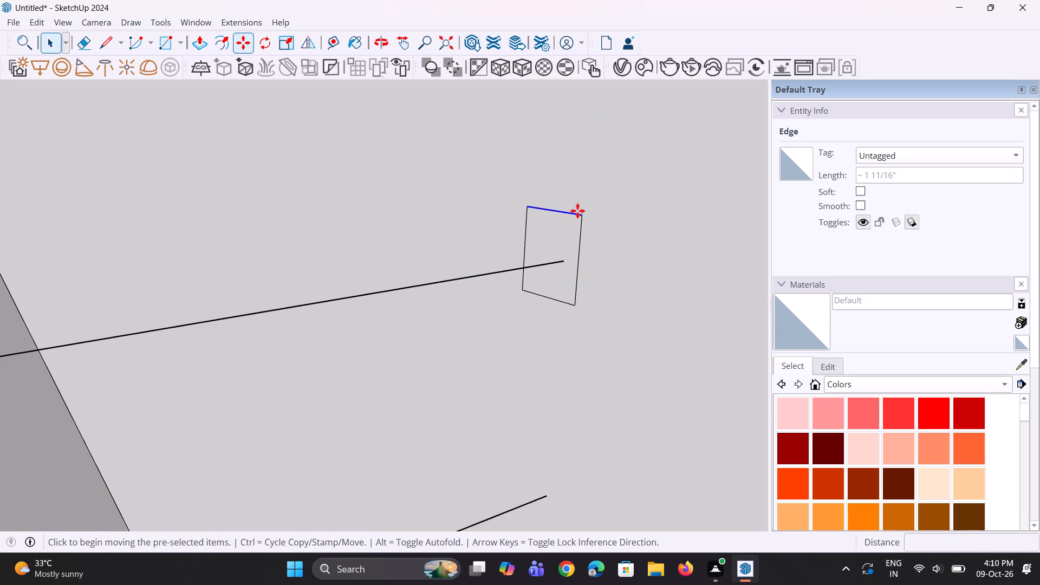
left_click(581, 213)
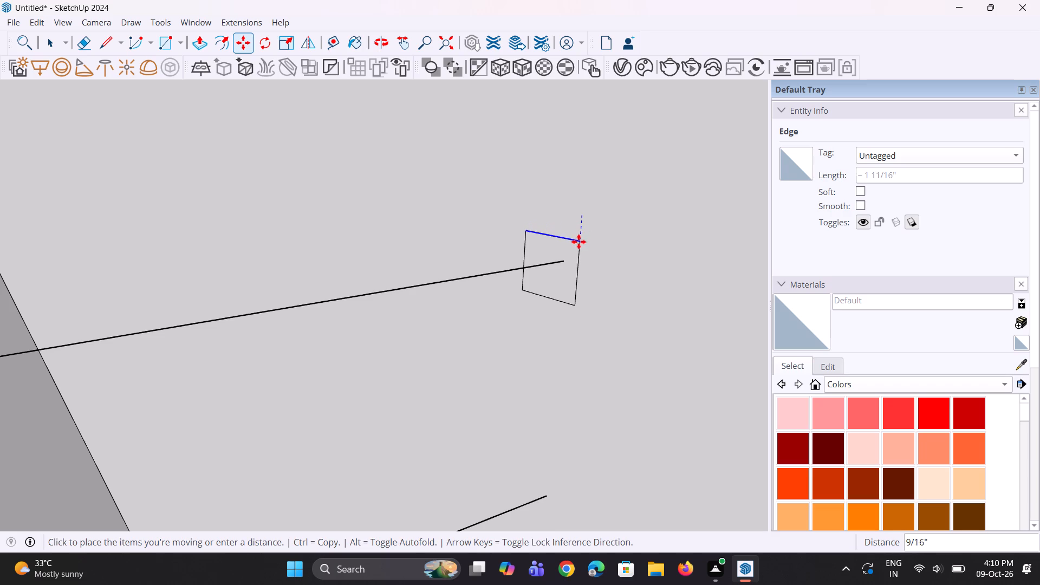
left_click(578, 242)
Move the small rectangle's side edge nearest the roof interior inward about 1/2" toward the line's end.
key("space")
key("space")
left_click(521, 284)
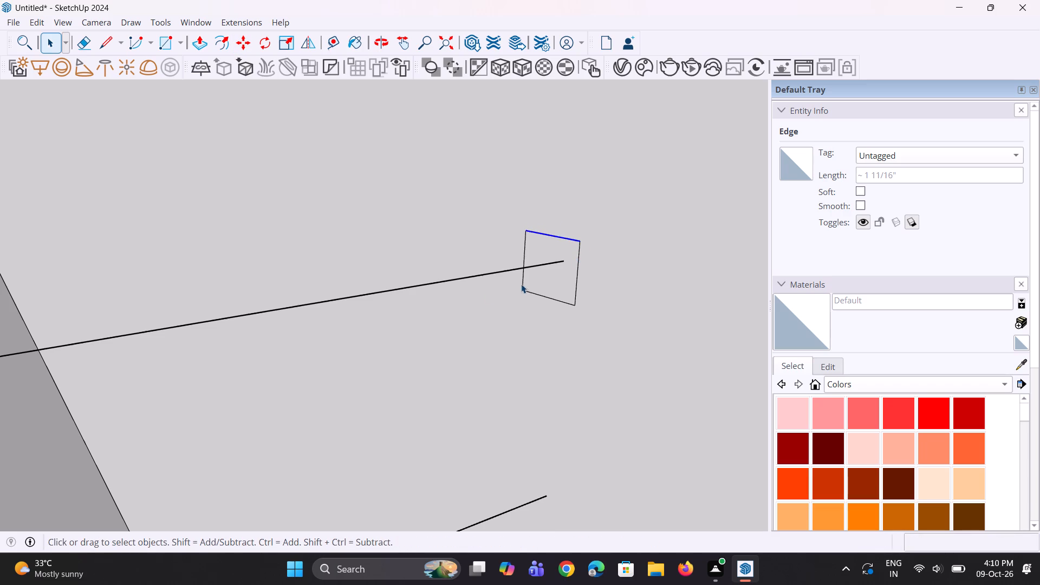
scroll(518, 284, "down", 3)
middle_click_drag(521, 285, 573, 284)
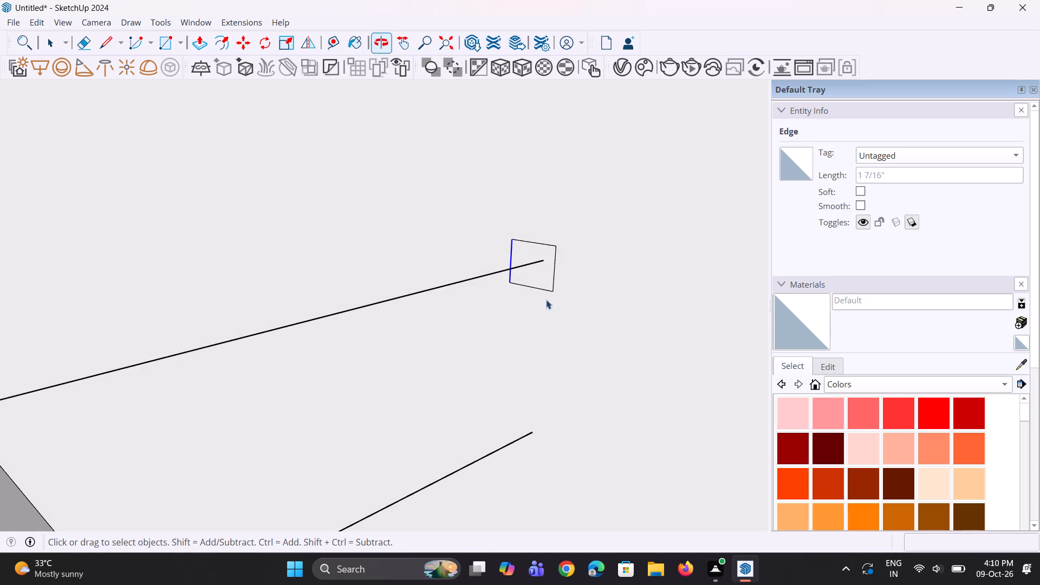
scroll(453, 270, "up", 3)
middle_click_drag(456, 271, 533, 277)
scroll(533, 277, "up", 6)
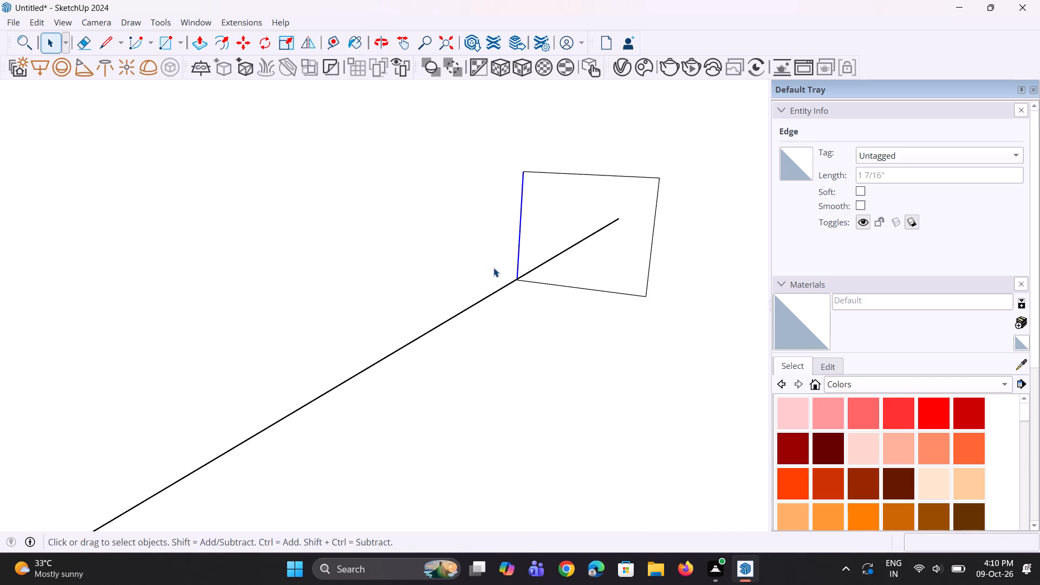
key("m")
scroll(517, 278, "up", 2)
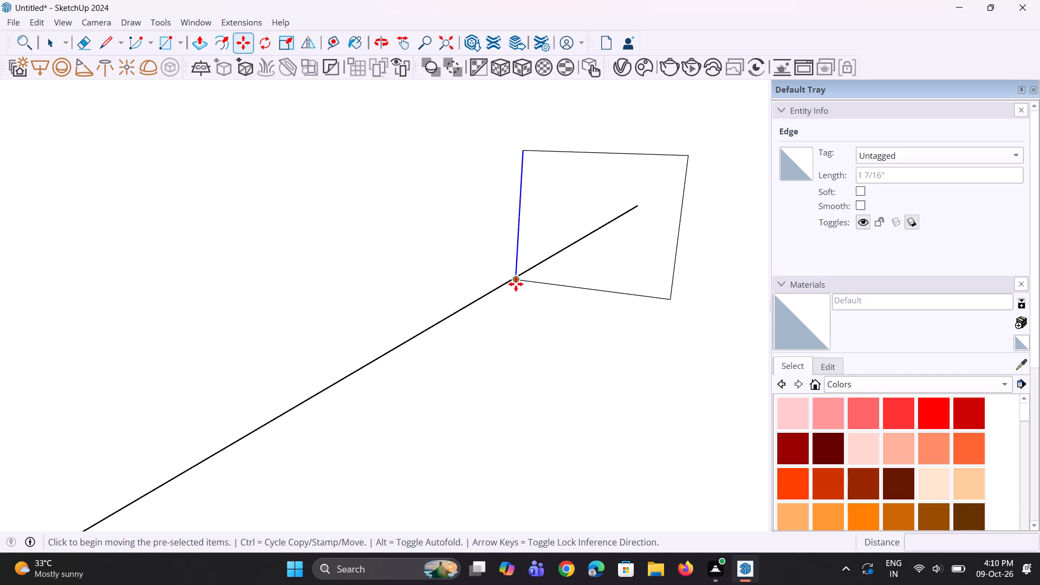
left_click(516, 284)
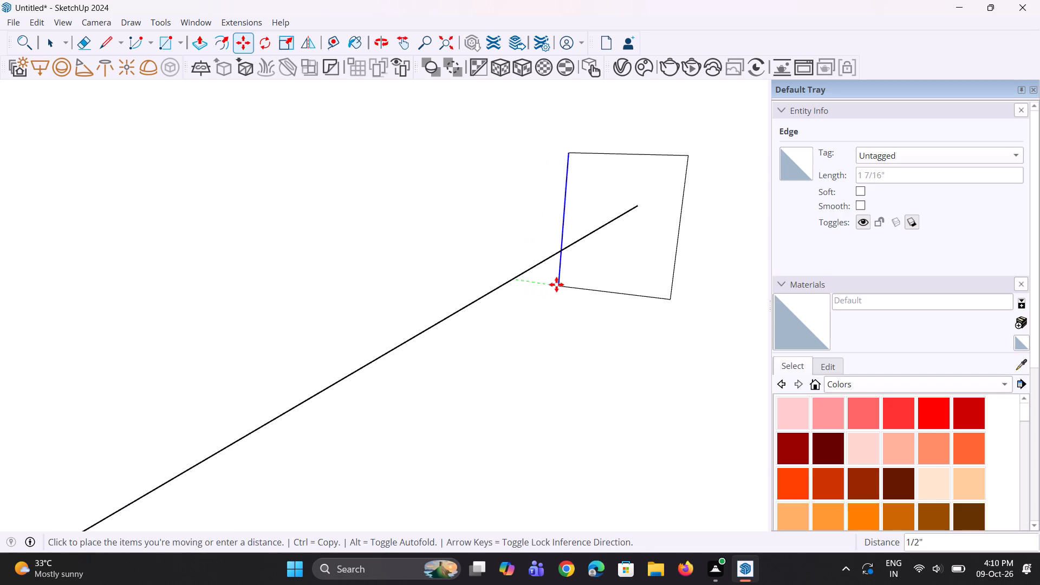
left_click(556, 283)
Move the small rectangle's bottom edge up about 3/16" to bring it closer to the line's end.
middle_click_drag(600, 314, 545, 262)
key("space")
scroll(552, 263, "down", 3)
key("space")
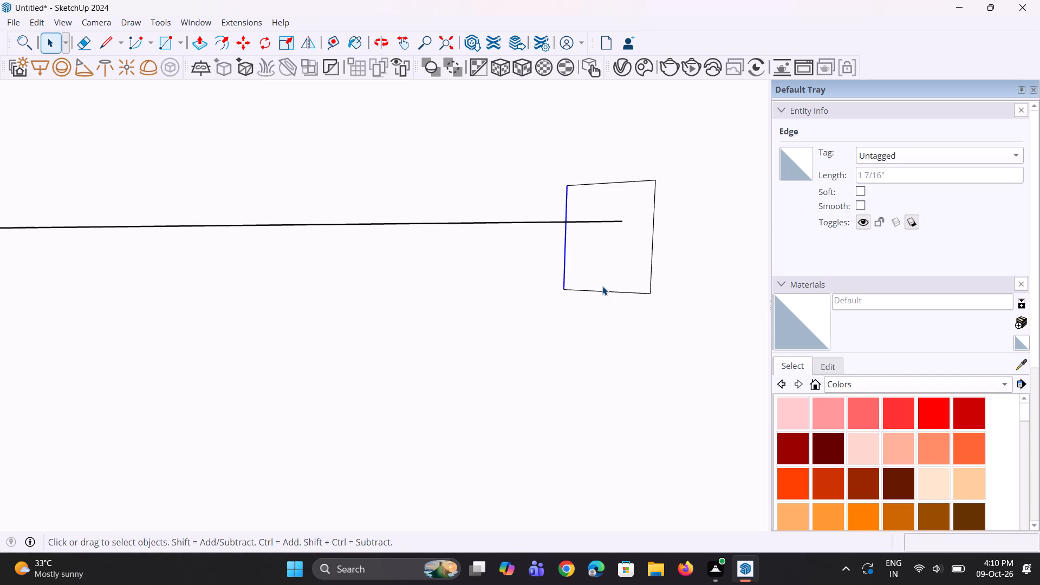
middle_click_drag(604, 288, 602, 311)
left_click(626, 292)
scroll(650, 300, "up", 2)
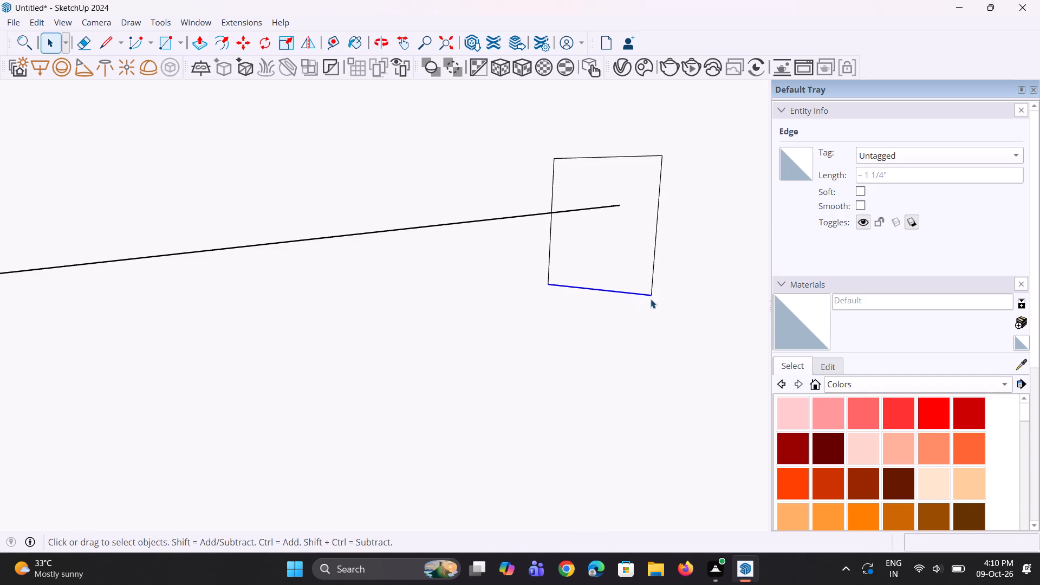
key("m")
left_click(650, 298)
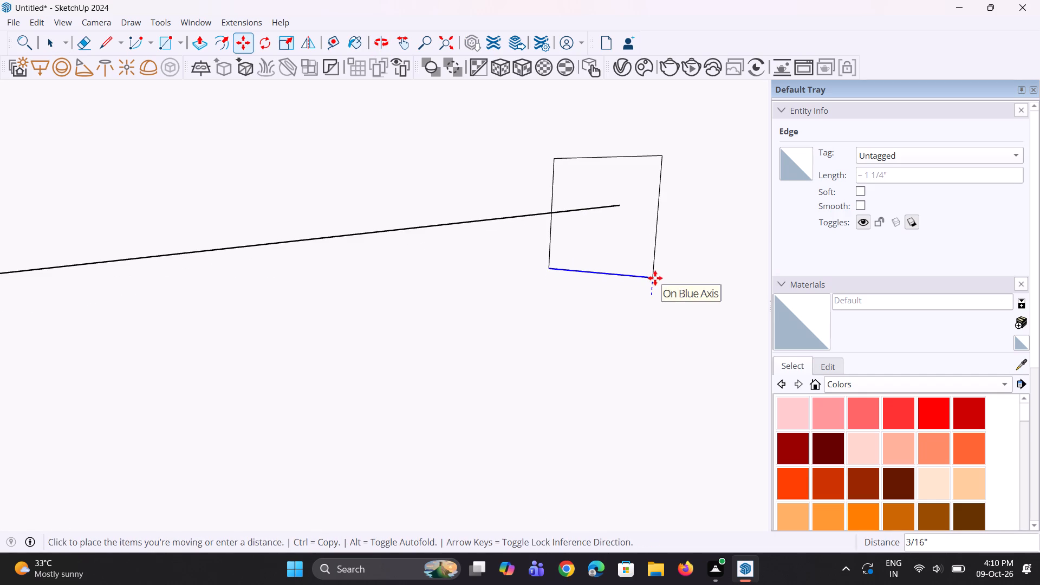
left_click(655, 278)
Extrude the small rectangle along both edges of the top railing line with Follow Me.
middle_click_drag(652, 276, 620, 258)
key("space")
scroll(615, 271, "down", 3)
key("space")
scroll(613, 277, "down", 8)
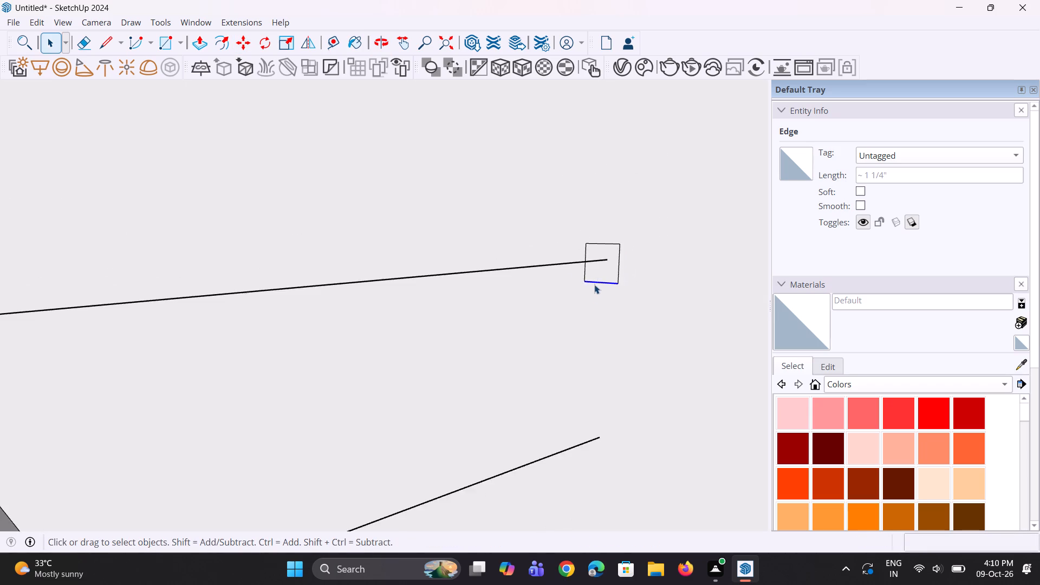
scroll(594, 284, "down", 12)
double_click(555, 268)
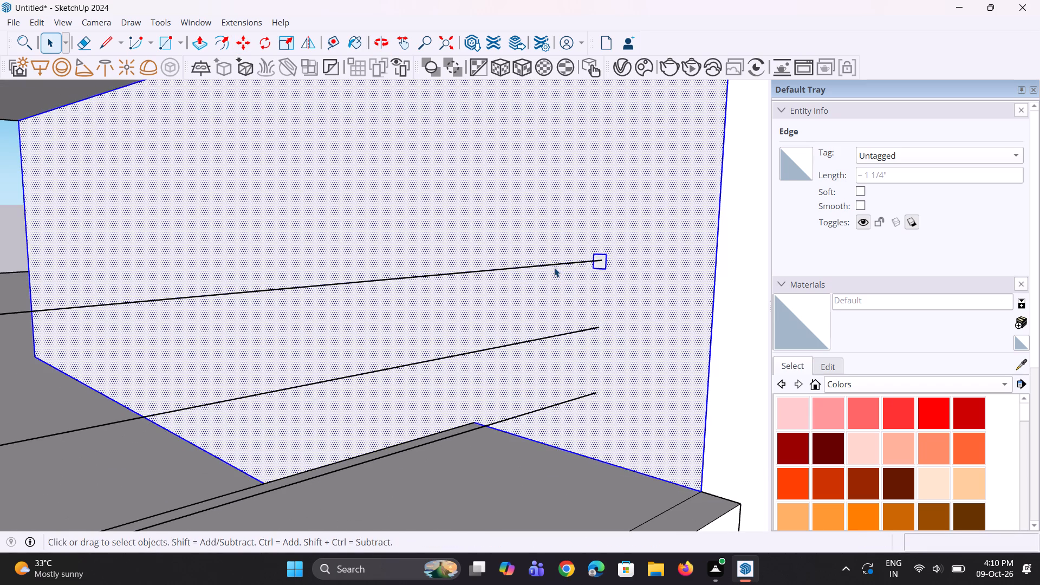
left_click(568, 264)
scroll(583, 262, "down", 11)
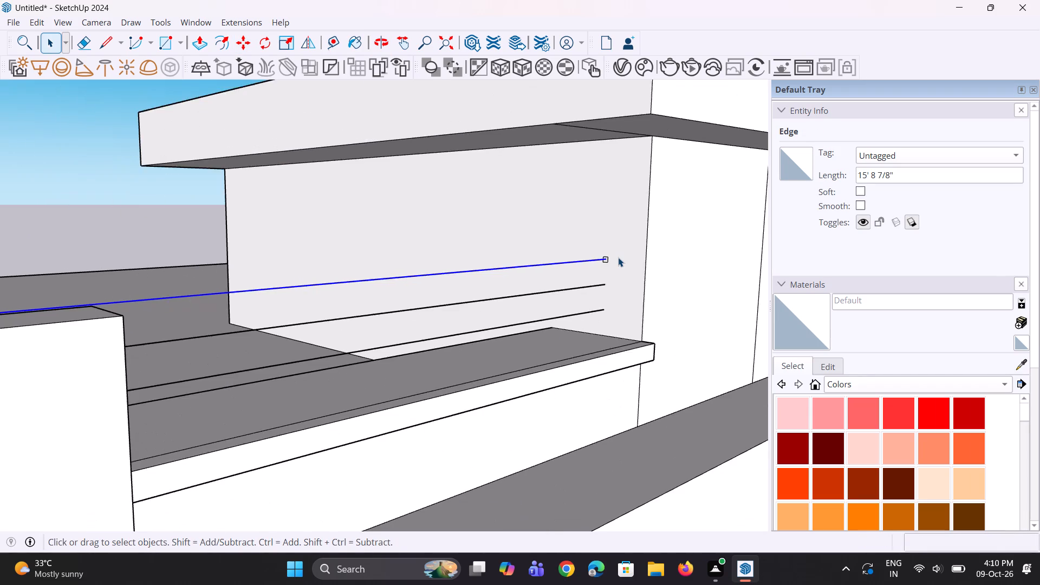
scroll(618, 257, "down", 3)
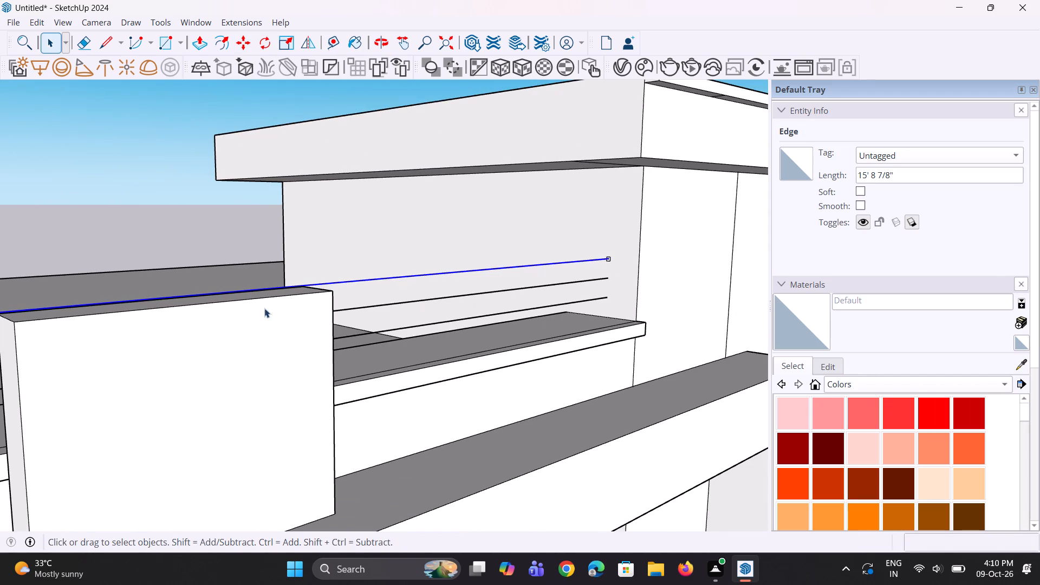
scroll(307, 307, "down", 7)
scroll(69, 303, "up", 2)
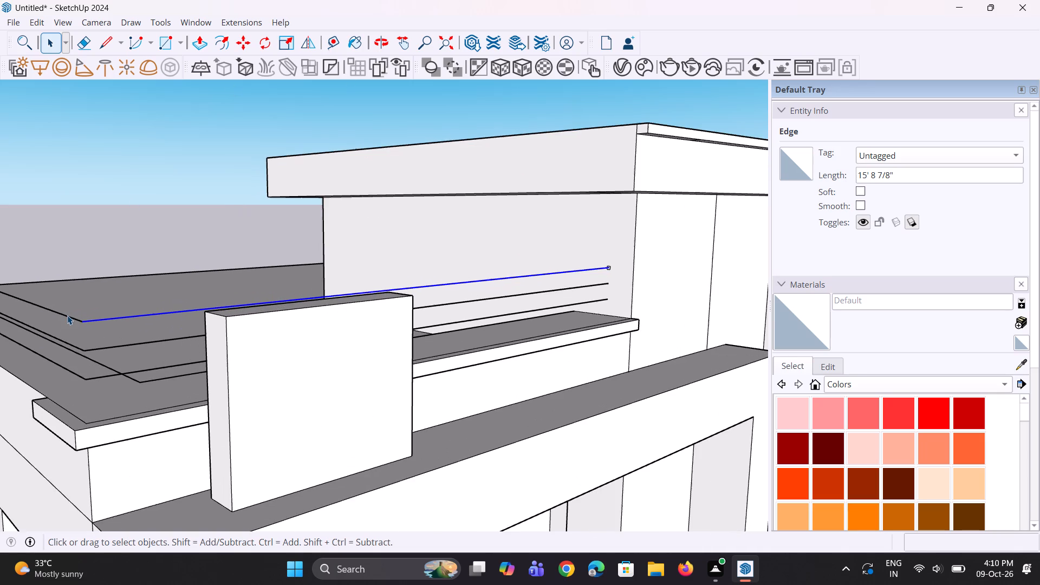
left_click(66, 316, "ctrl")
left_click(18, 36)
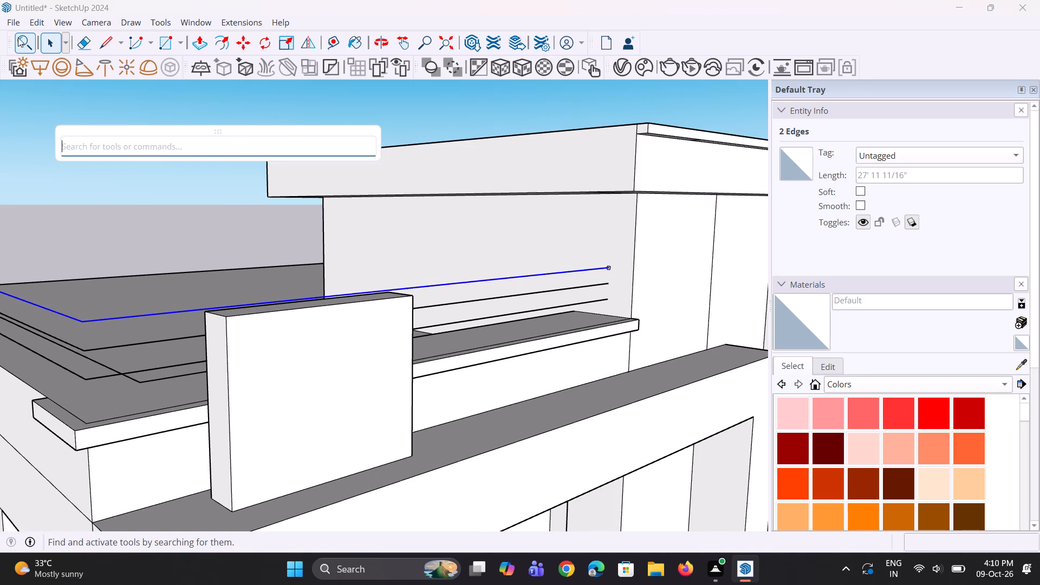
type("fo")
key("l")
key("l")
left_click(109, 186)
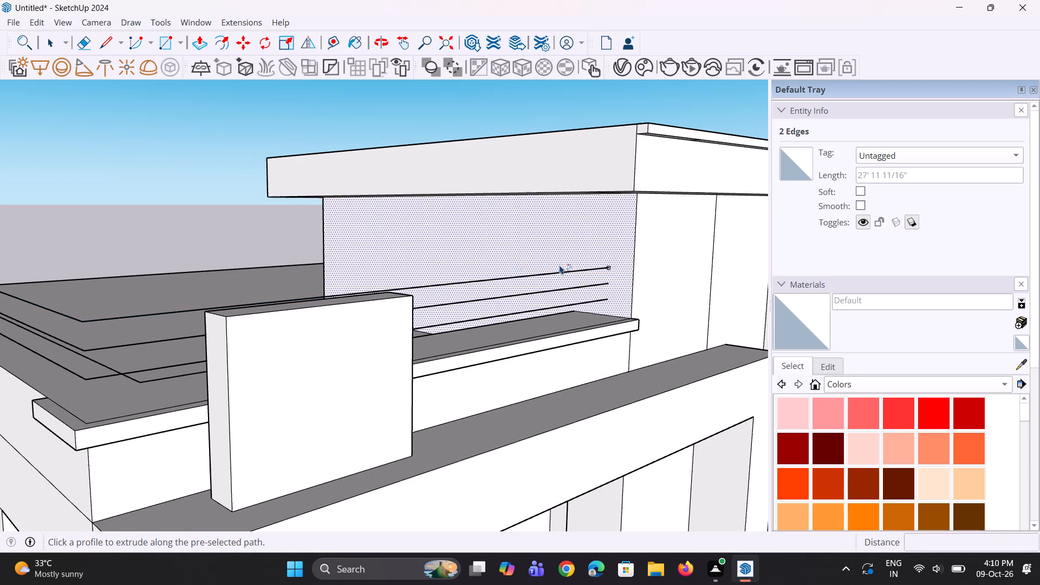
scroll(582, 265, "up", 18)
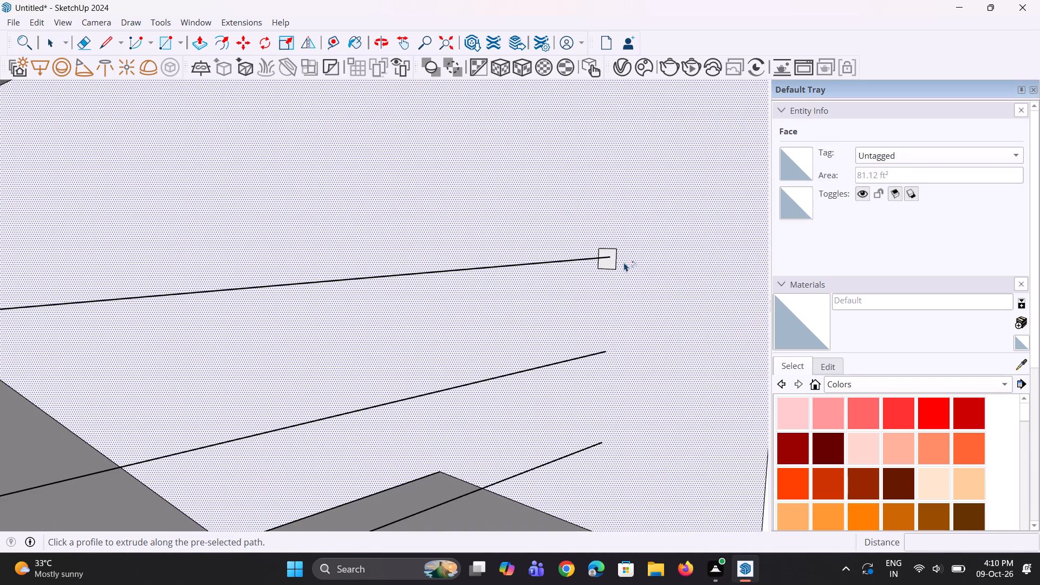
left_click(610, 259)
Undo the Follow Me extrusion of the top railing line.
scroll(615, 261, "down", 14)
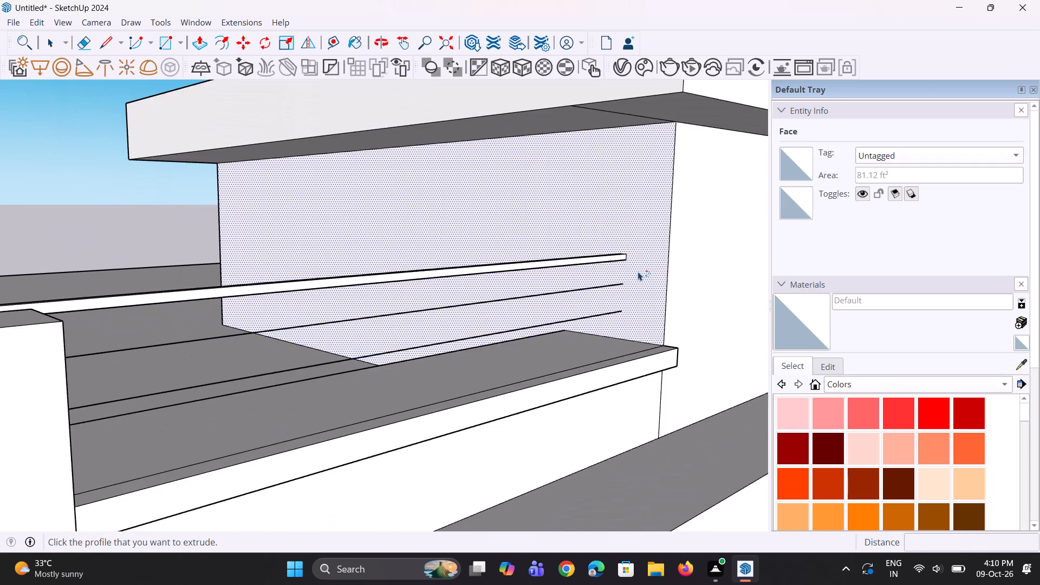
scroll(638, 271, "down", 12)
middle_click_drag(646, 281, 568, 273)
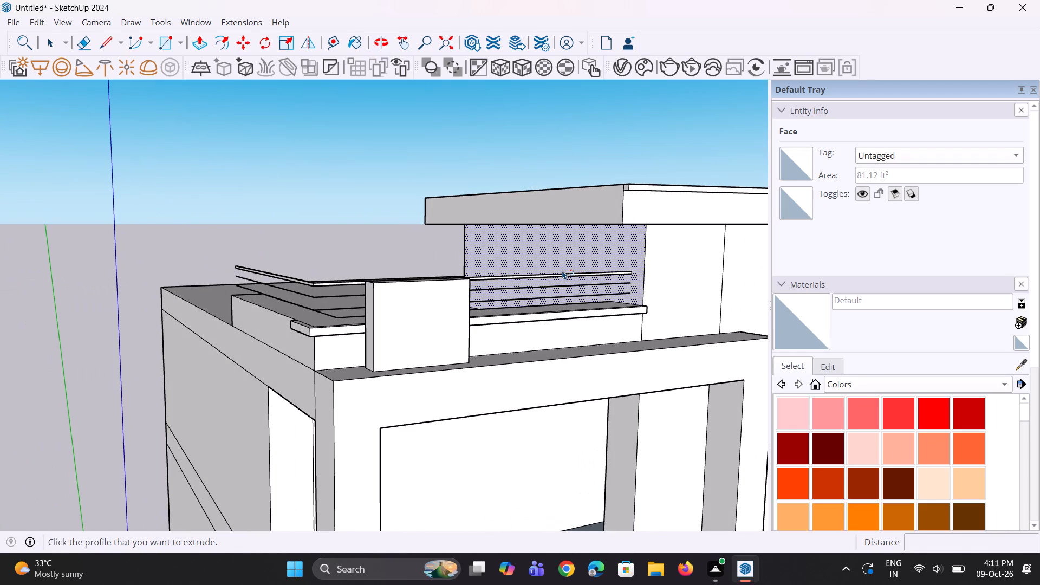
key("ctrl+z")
Copy the small rectangle's face from the top railing line's end straight down onto the middle railing line's end.
middle_click_drag(569, 277, 626, 307)
scroll(633, 291, "up", 6)
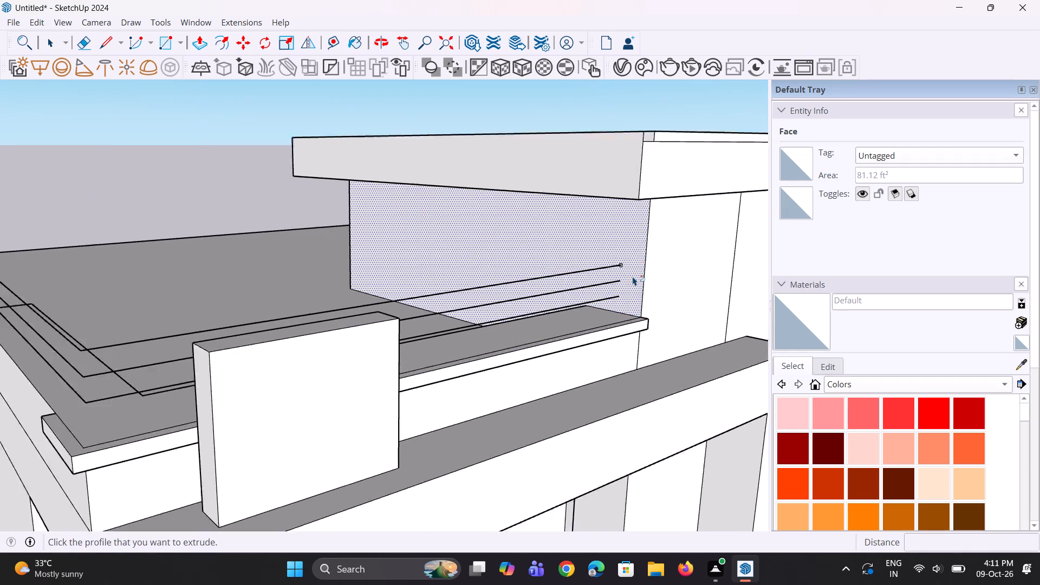
scroll(633, 276, "up", 2)
key("space")
key("space")
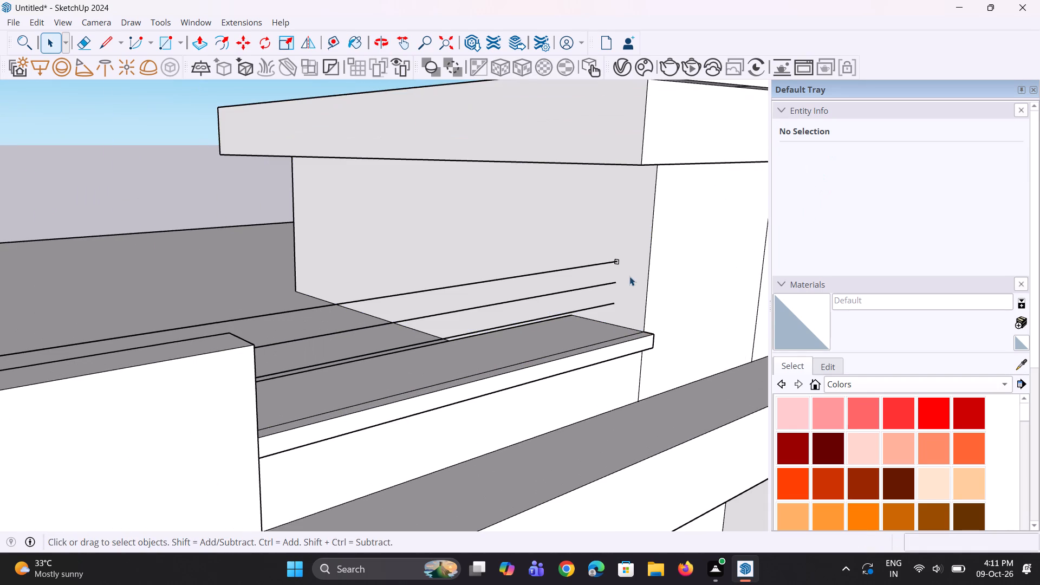
scroll(603, 294, "up", 10)
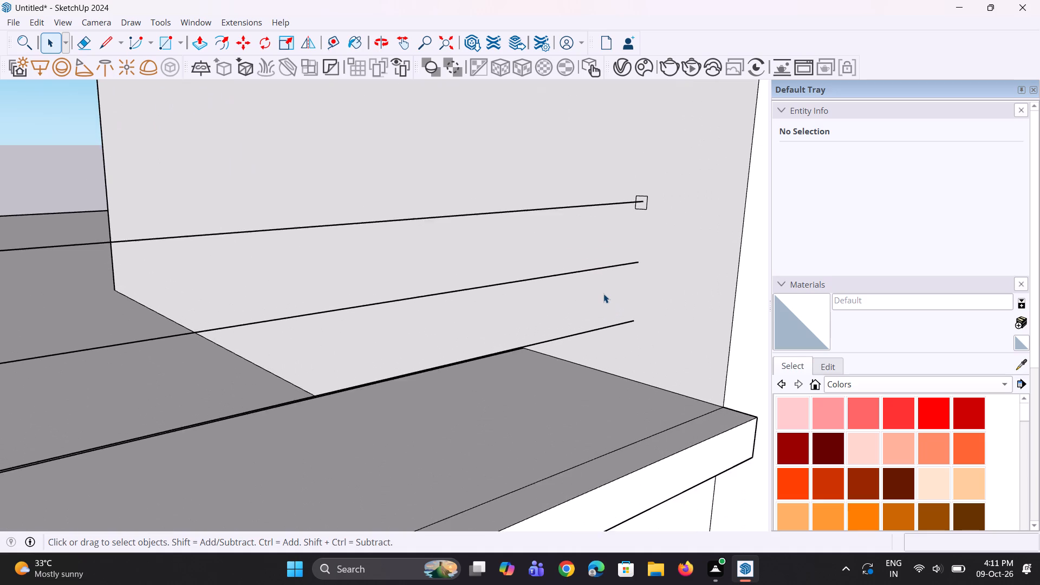
scroll(603, 294, "up", 1)
scroll(635, 208, "up", 10)
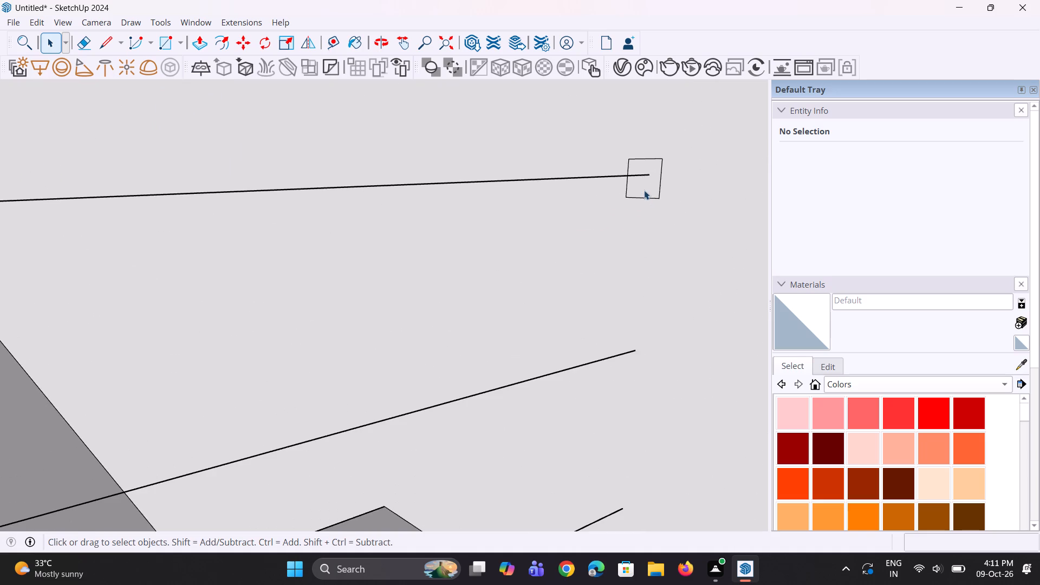
left_click(644, 190)
scroll(635, 215, "up", 1)
key("m")
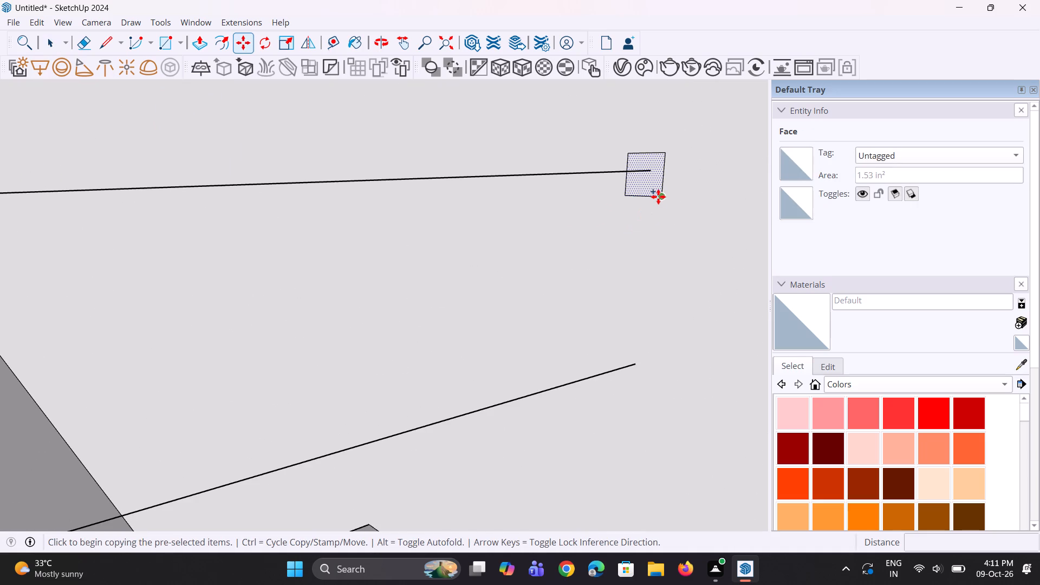
left_click(658, 197)
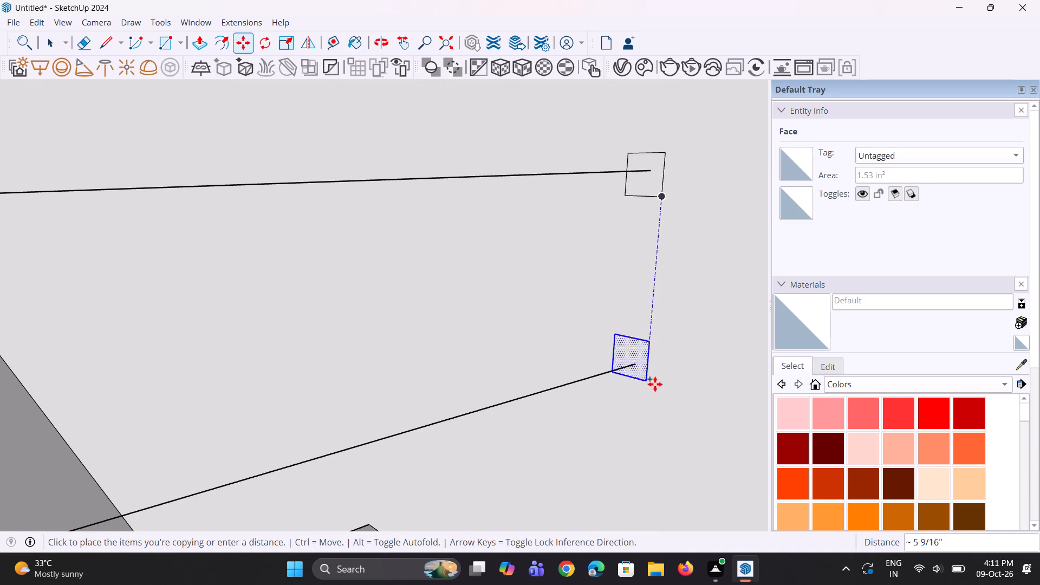
left_click(654, 392)
Copy the middle rectangle straight down about 5 3/4" onto the lowest railing line's end.
scroll(644, 360, "down", 12)
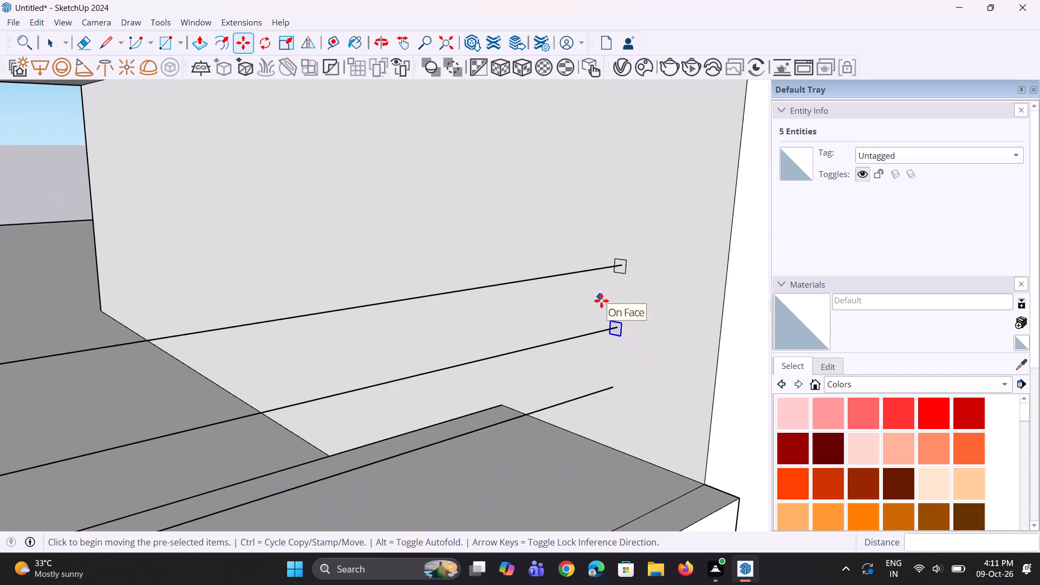
scroll(625, 388, "up", 4)
key("m")
scroll(625, 366, "up", 3)
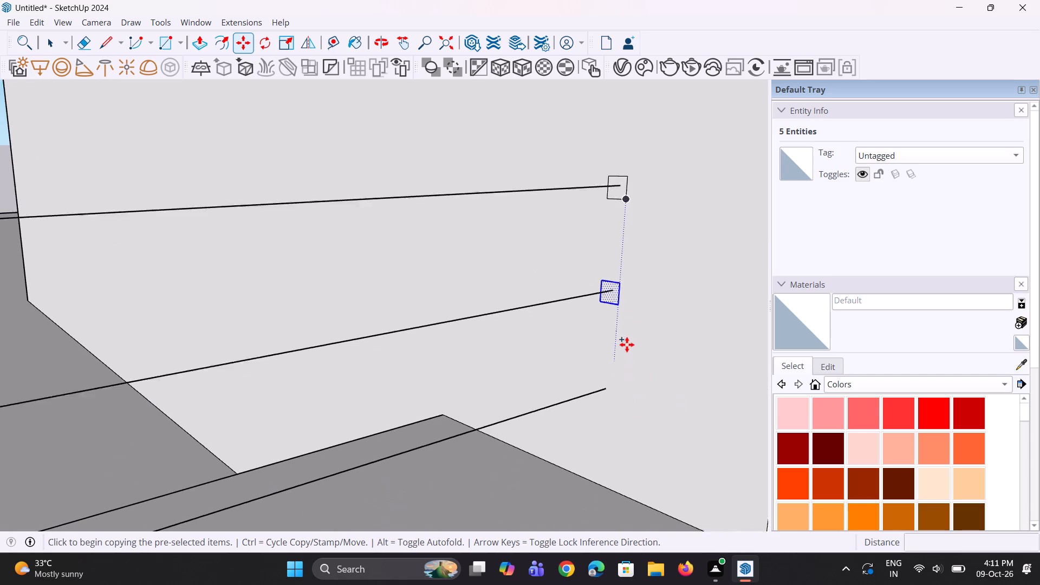
left_click(619, 298)
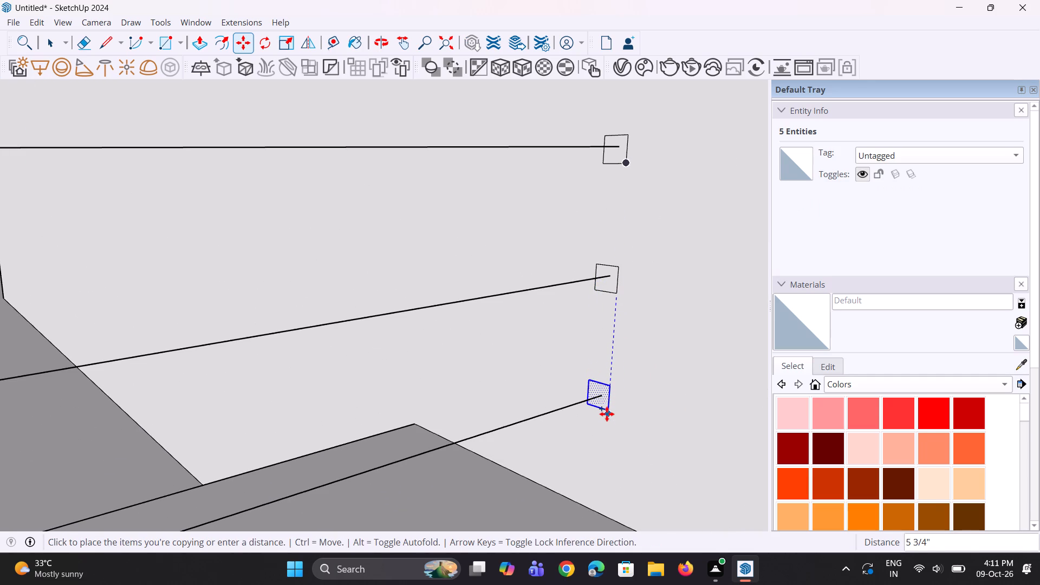
left_click(607, 414)
key("space")
key("space")
Extrude the top small rectangle along both edges of the top railing line with Follow Me.
scroll(606, 407, "down", 1)
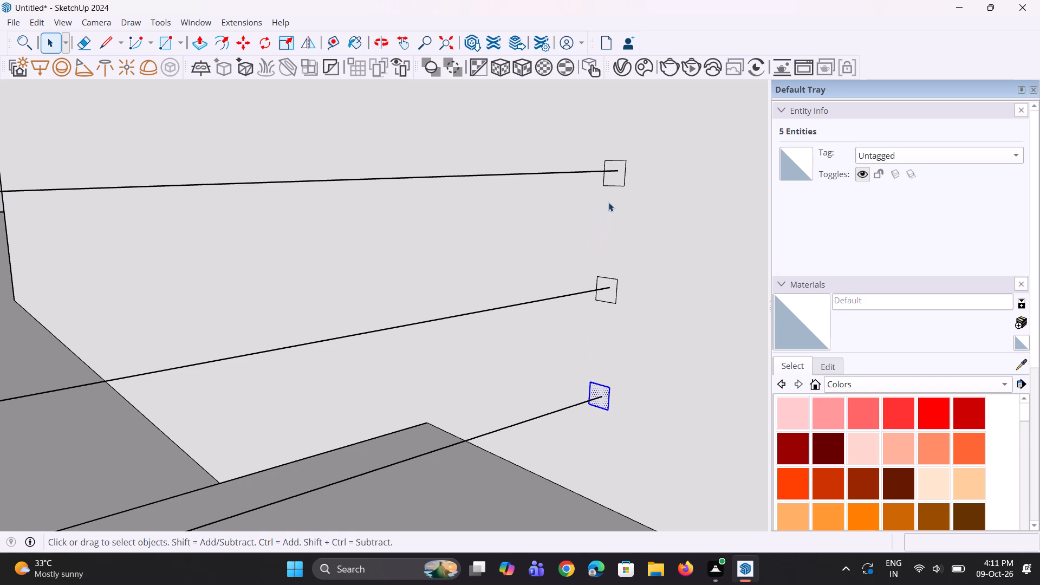
left_click(562, 173)
scroll(602, 191, "down", 9)
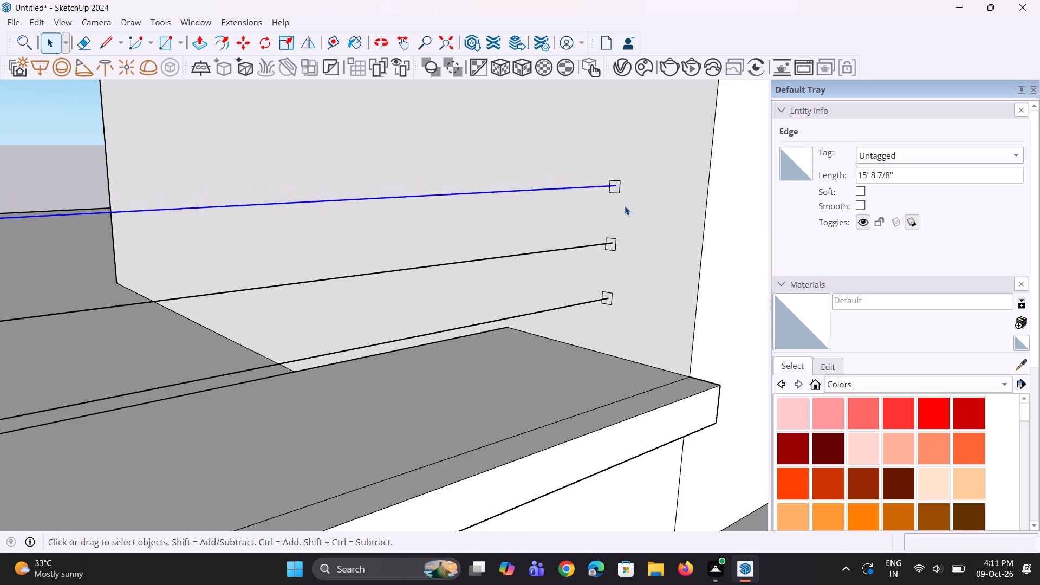
scroll(625, 206, "down", 3)
scroll(576, 250, "down", 16)
scroll(274, 279, "up", 3)
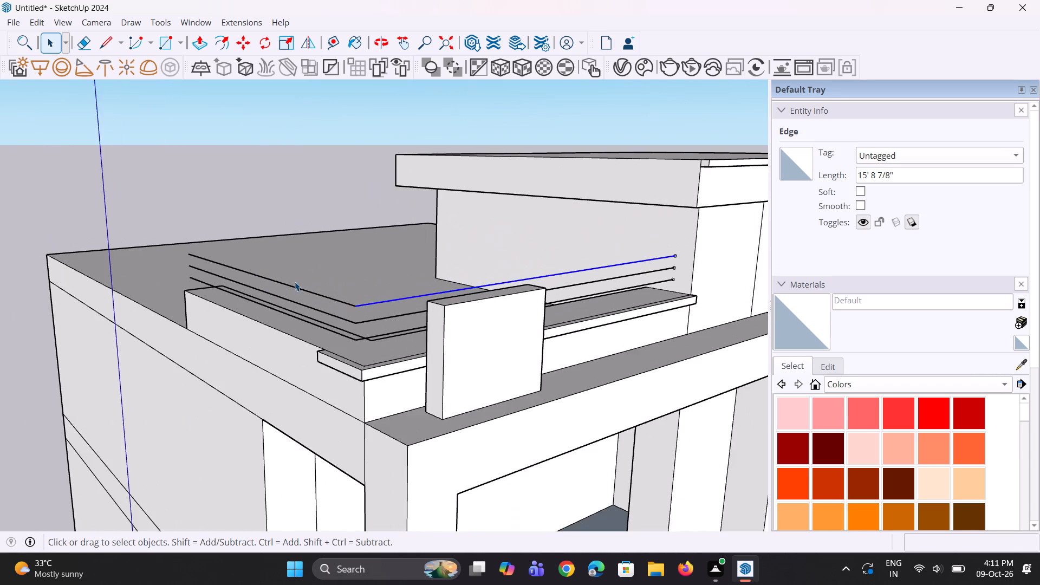
scroll(295, 282, "up", 3)
left_click(334, 300, "ctrl")
scroll(269, 320, "down", 4)
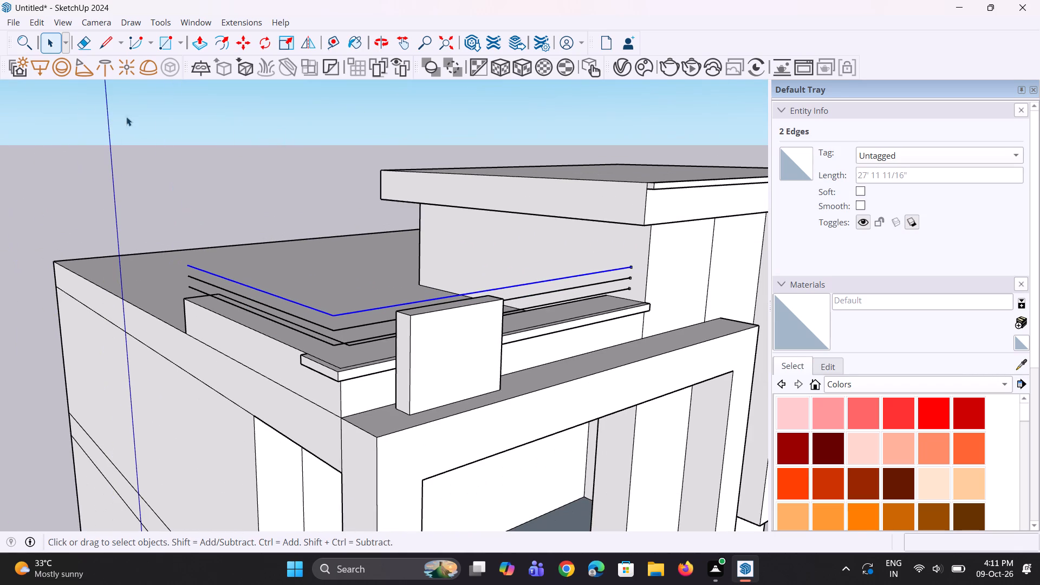
left_click(21, 44)
key("f")
key("o")
key("l")
key("l")
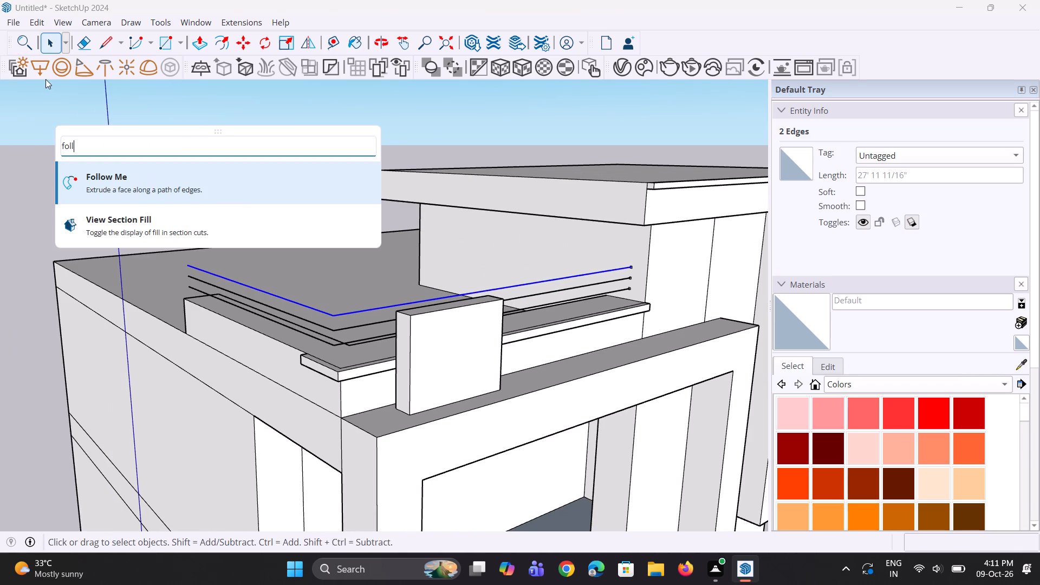
left_click(145, 181)
scroll(636, 284, "up", 3)
scroll(594, 266, "up", 3)
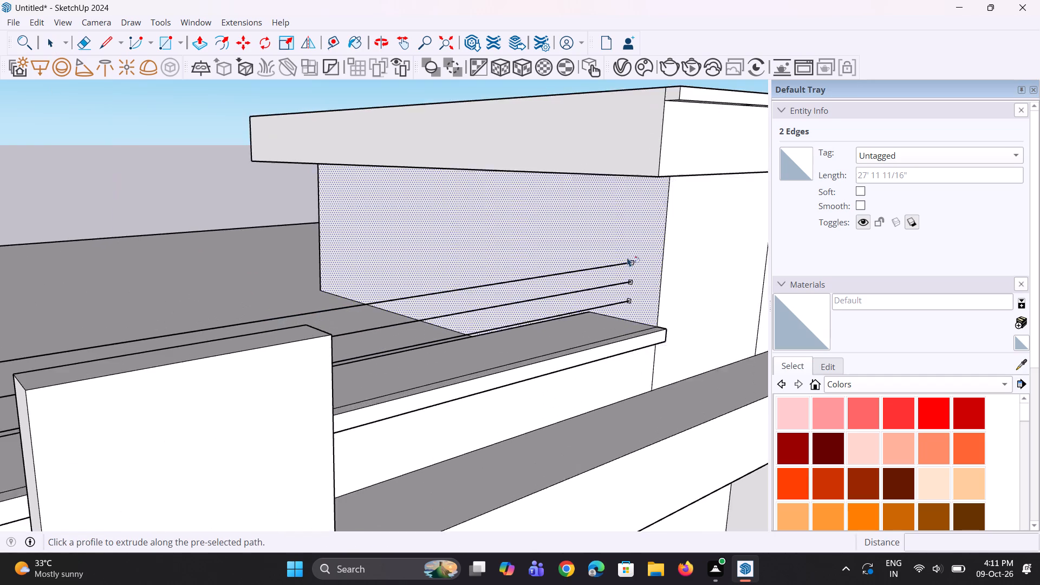
scroll(626, 257, "up", 15)
left_click(636, 259)
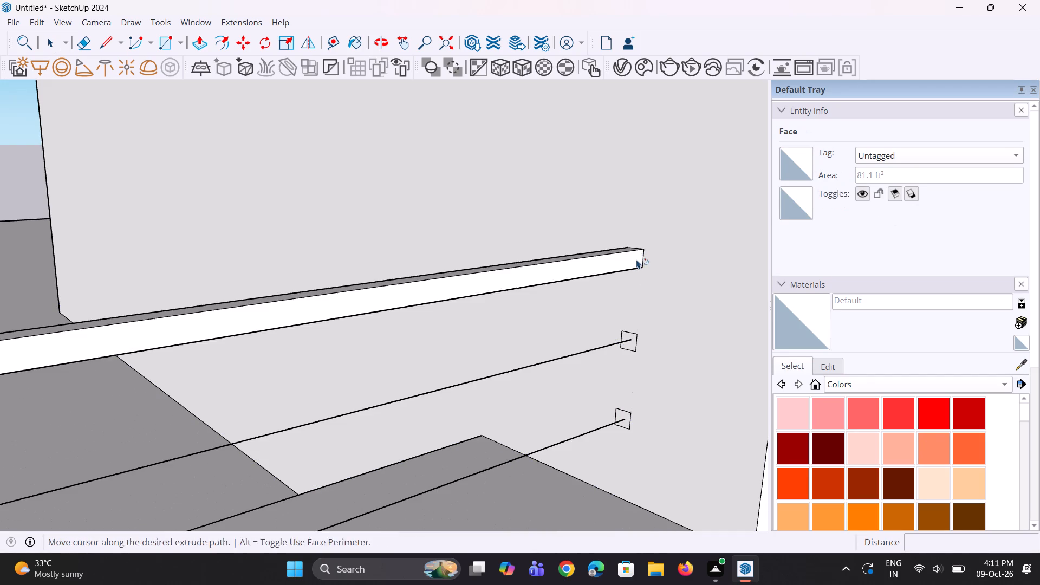
scroll(637, 262, "down", 4)
scroll(629, 324, "up", 3)
key("space")
key("space")
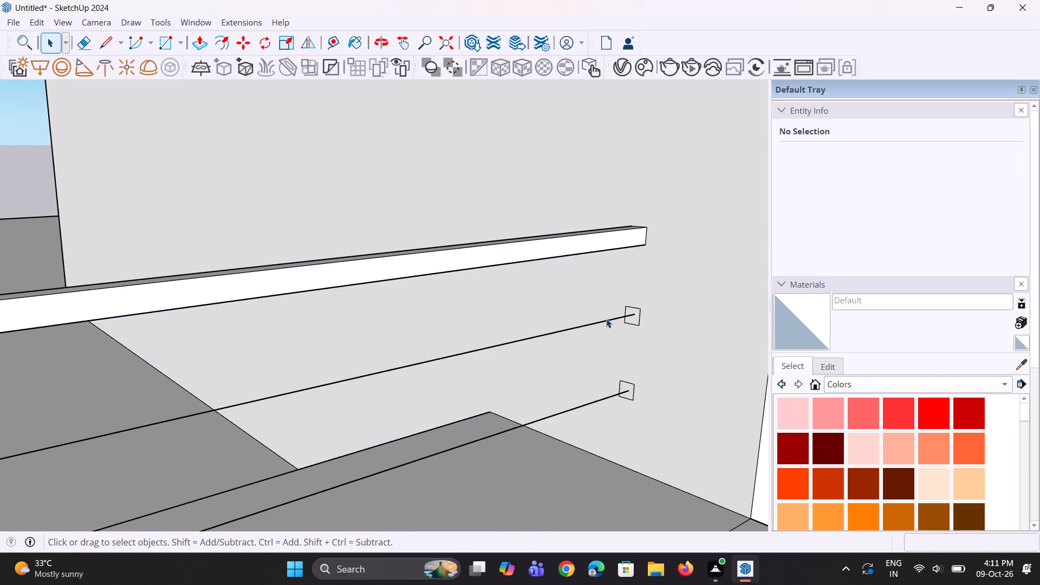
Extrude the middle small rectangle along both edges of the middle railing line with Follow Me.
left_click(606, 318)
left_click(609, 322)
scroll(638, 308, "down", 15)
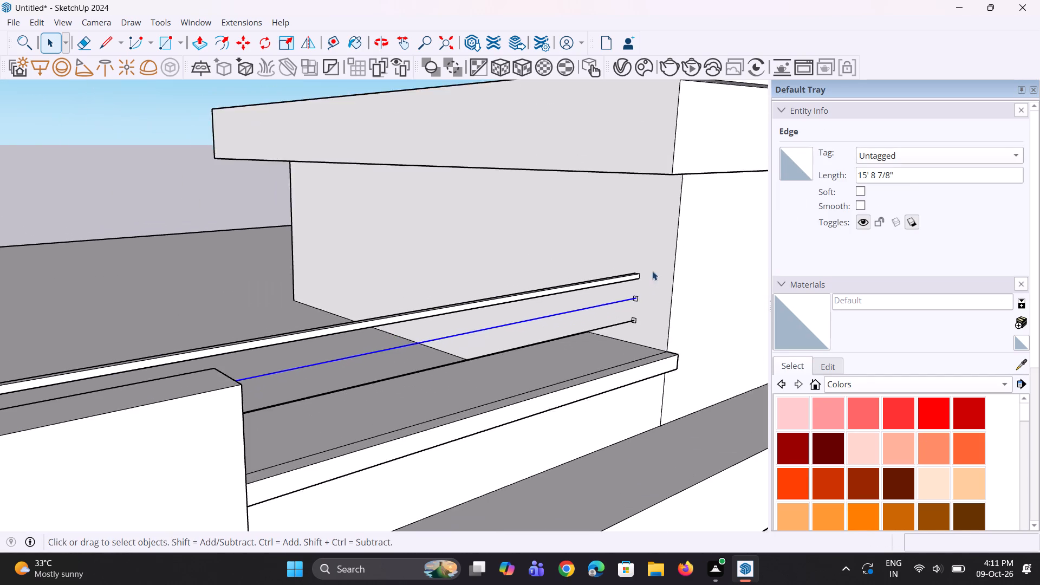
scroll(652, 271, "down", 2)
scroll(181, 364, "down", 3)
scroll(51, 385, "up", 2)
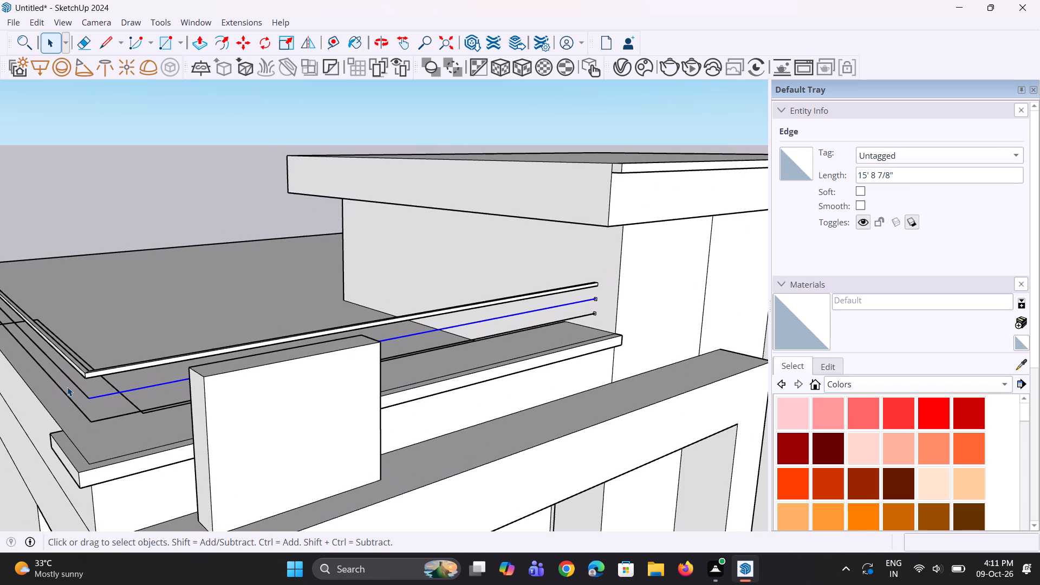
left_click(74, 387, "ctrl")
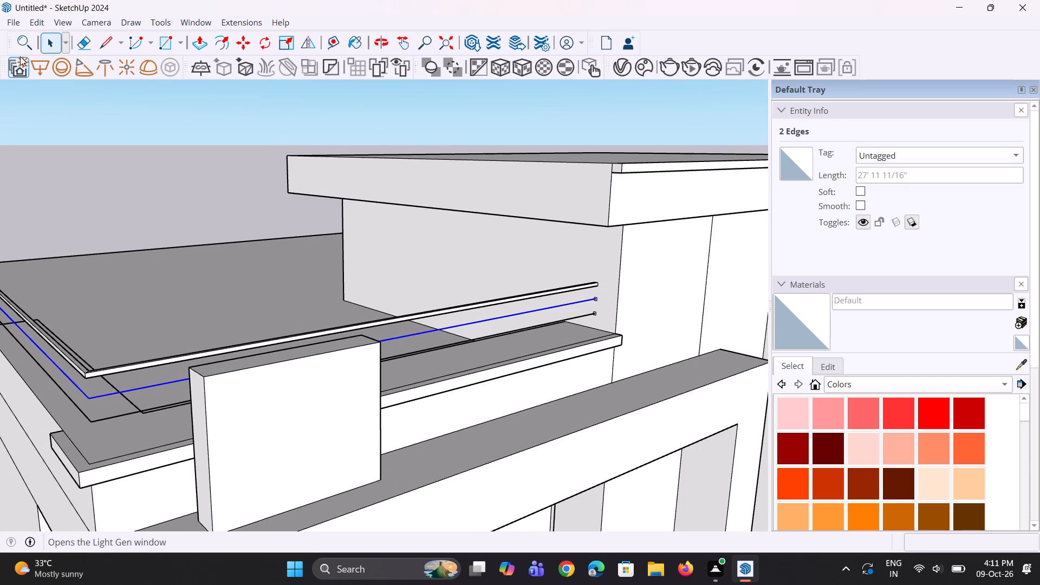
left_click(26, 47)
key("f")
key("o")
key("l")
key("l")
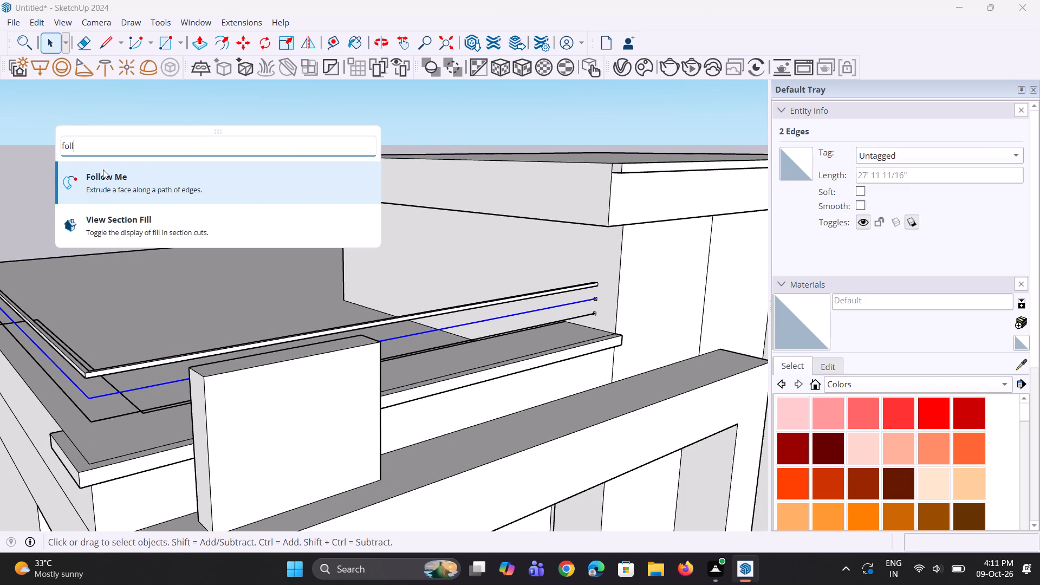
left_click(109, 186)
scroll(600, 309, "up", 11)
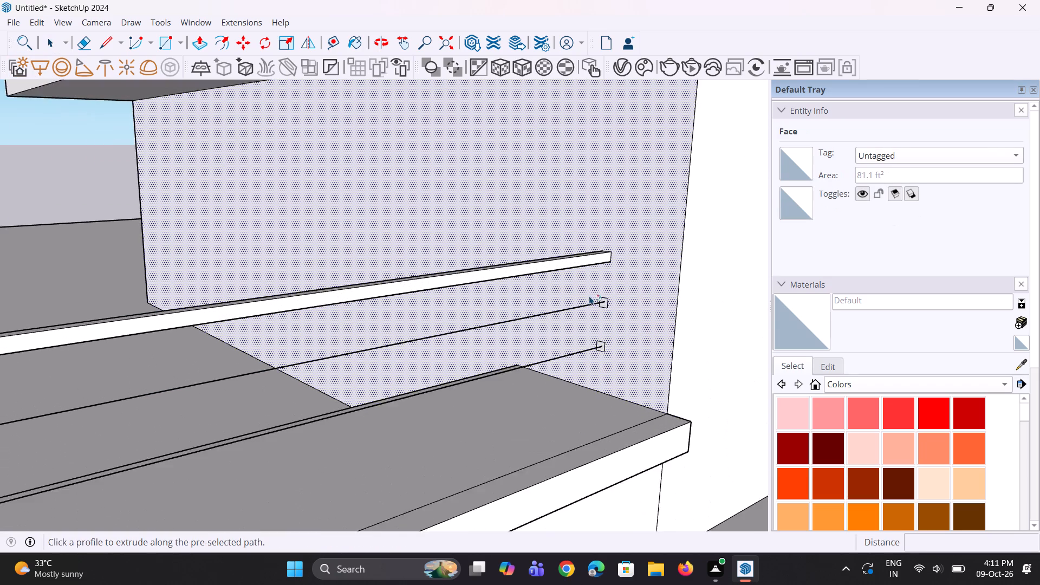
scroll(589, 296, "up", 8)
left_click(617, 310)
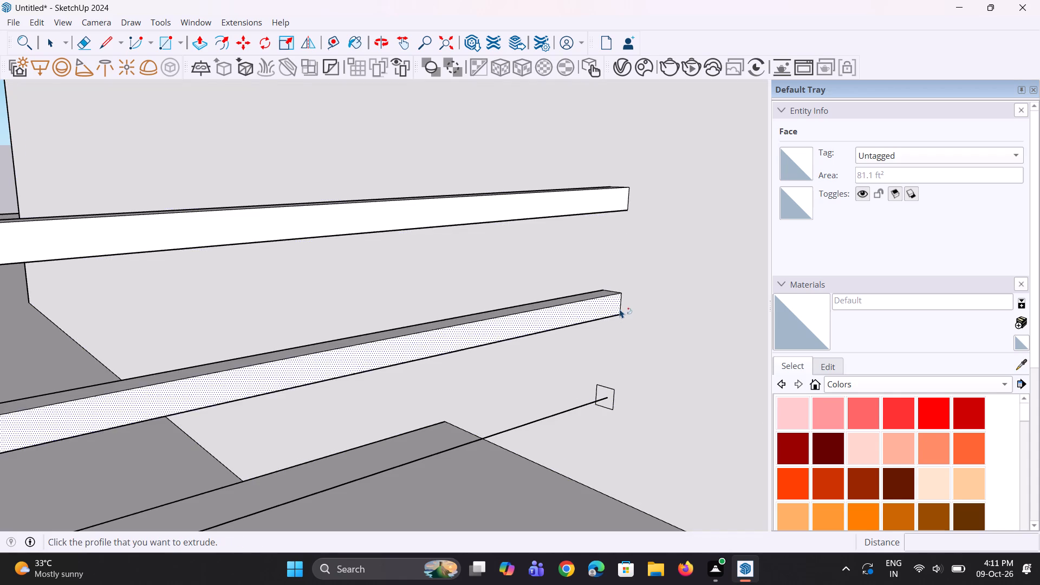
scroll(620, 309, "down", 9)
key("space")
key("space")
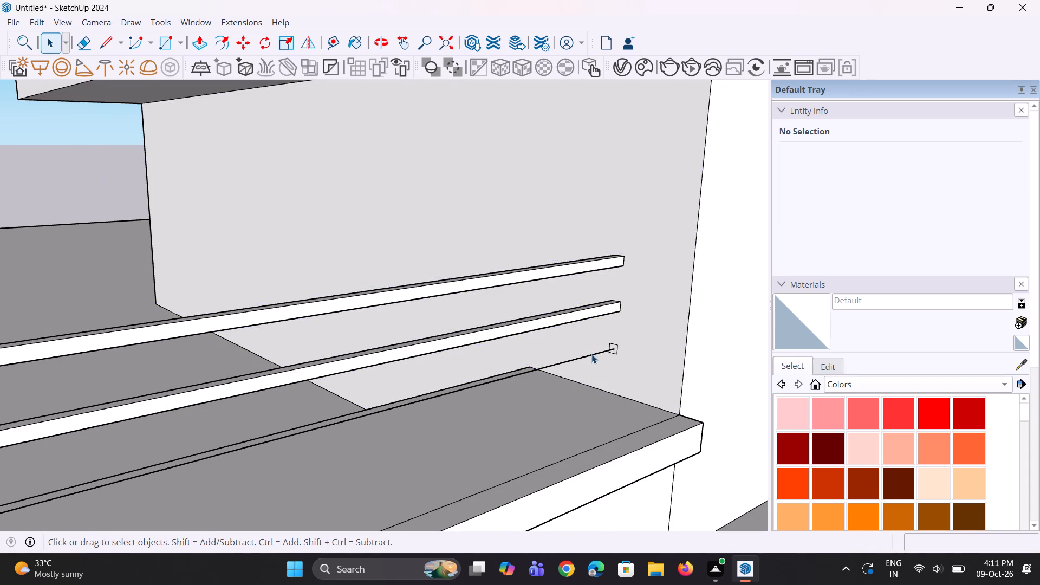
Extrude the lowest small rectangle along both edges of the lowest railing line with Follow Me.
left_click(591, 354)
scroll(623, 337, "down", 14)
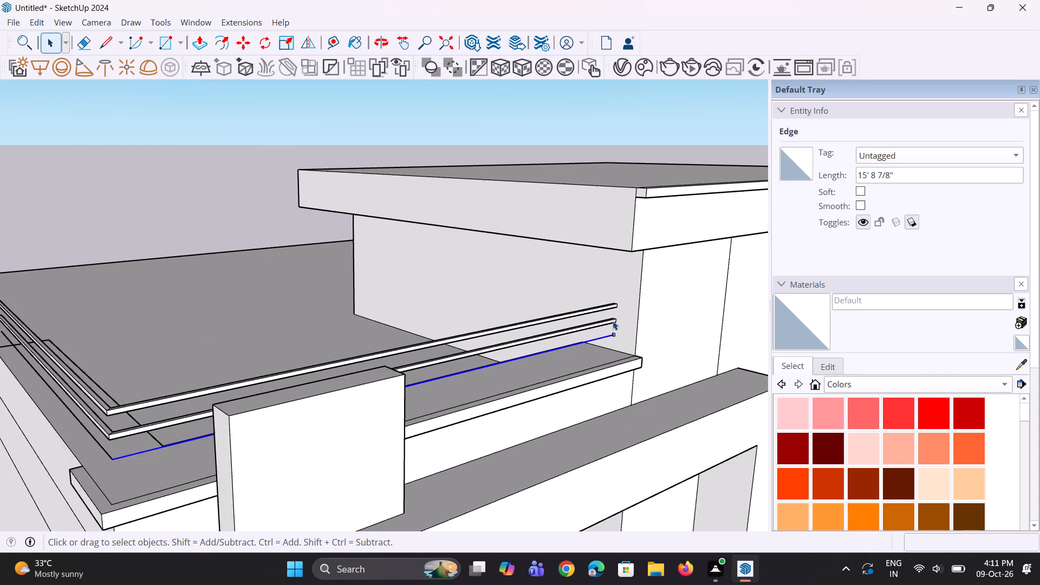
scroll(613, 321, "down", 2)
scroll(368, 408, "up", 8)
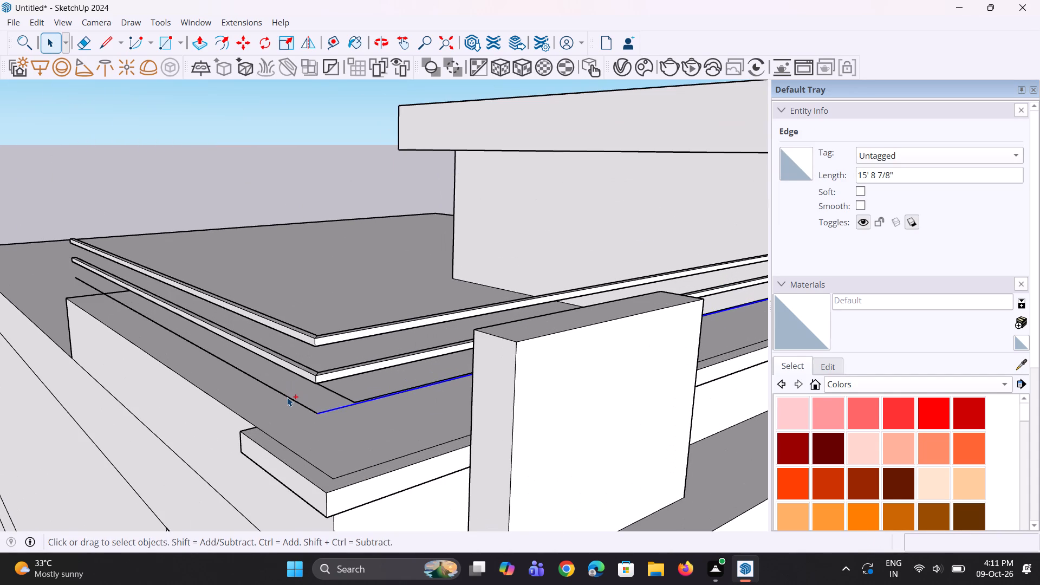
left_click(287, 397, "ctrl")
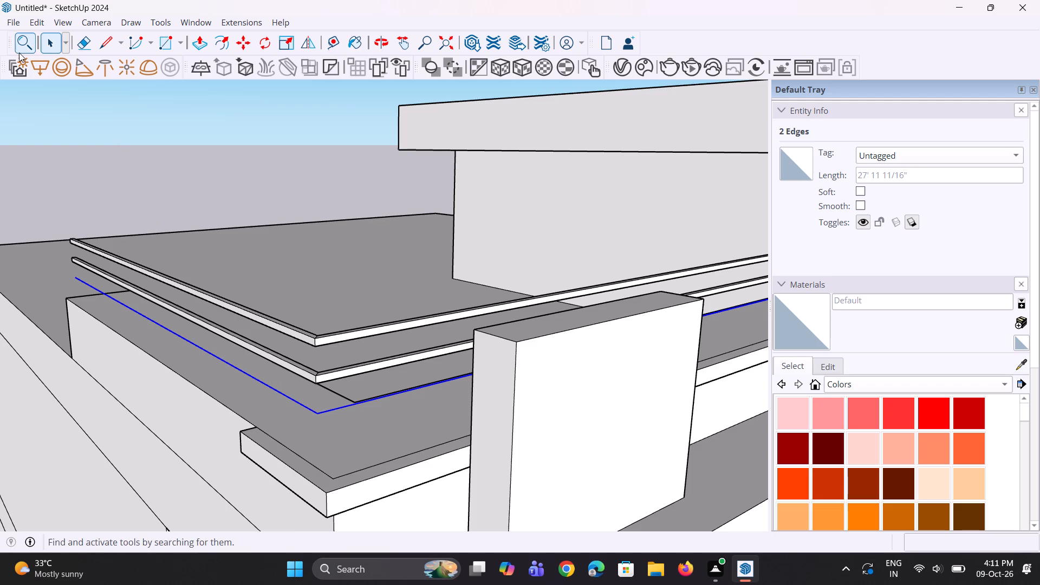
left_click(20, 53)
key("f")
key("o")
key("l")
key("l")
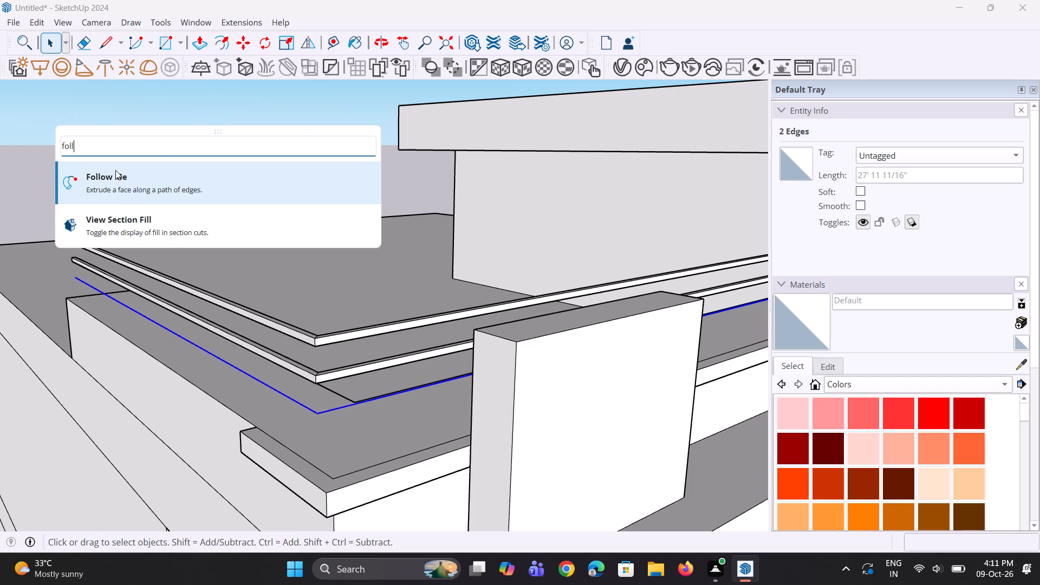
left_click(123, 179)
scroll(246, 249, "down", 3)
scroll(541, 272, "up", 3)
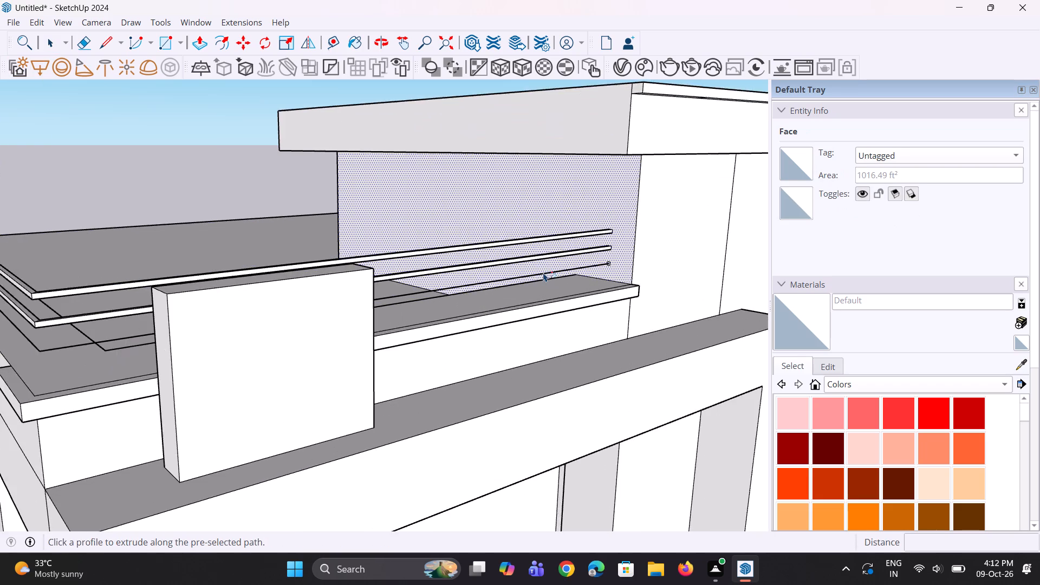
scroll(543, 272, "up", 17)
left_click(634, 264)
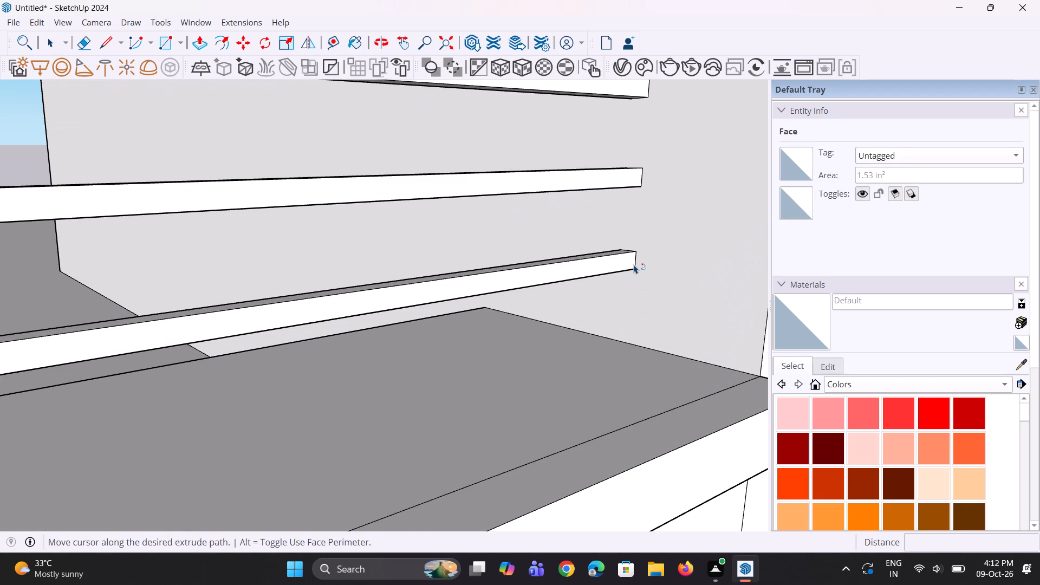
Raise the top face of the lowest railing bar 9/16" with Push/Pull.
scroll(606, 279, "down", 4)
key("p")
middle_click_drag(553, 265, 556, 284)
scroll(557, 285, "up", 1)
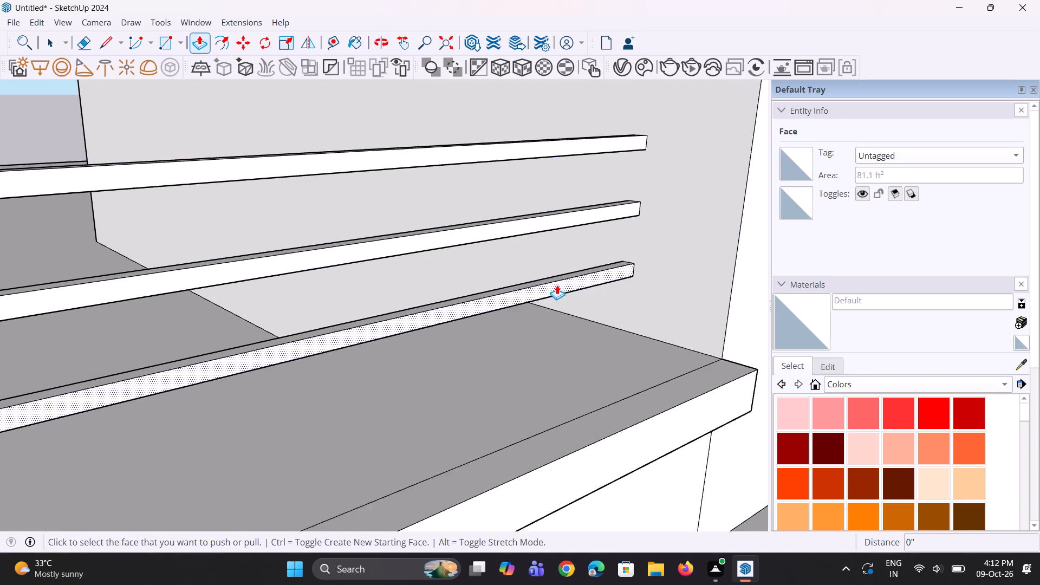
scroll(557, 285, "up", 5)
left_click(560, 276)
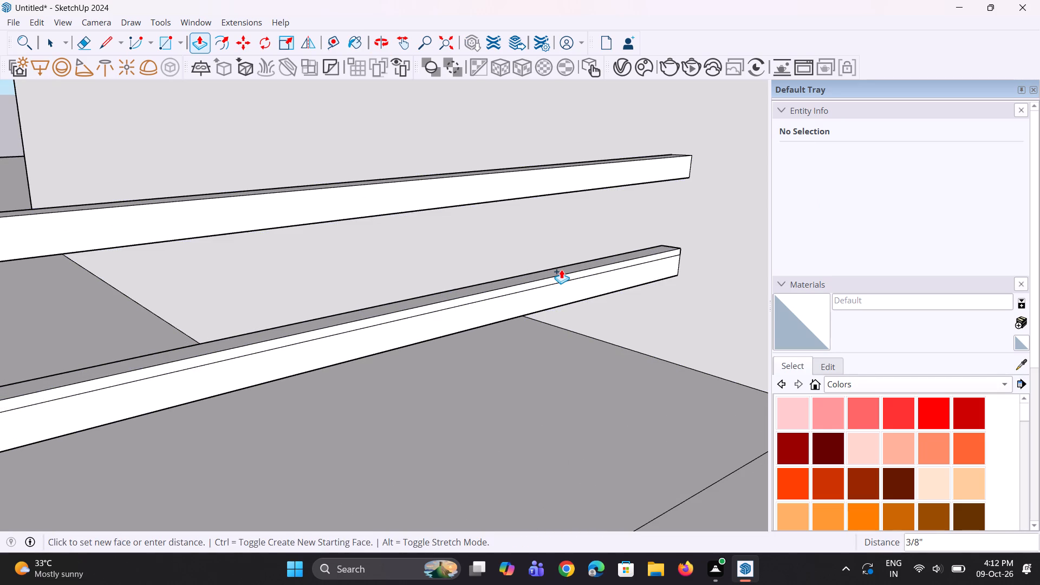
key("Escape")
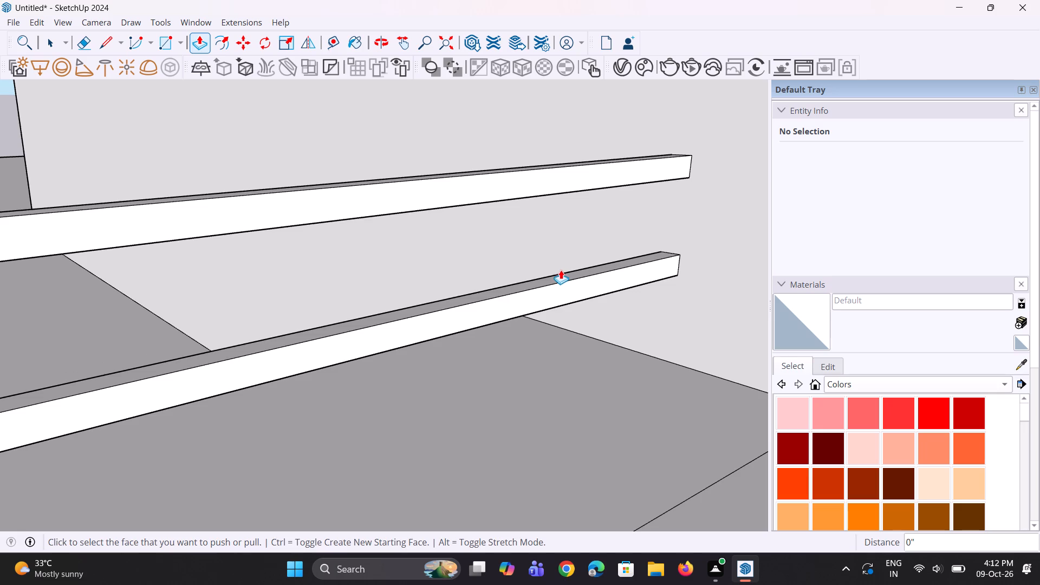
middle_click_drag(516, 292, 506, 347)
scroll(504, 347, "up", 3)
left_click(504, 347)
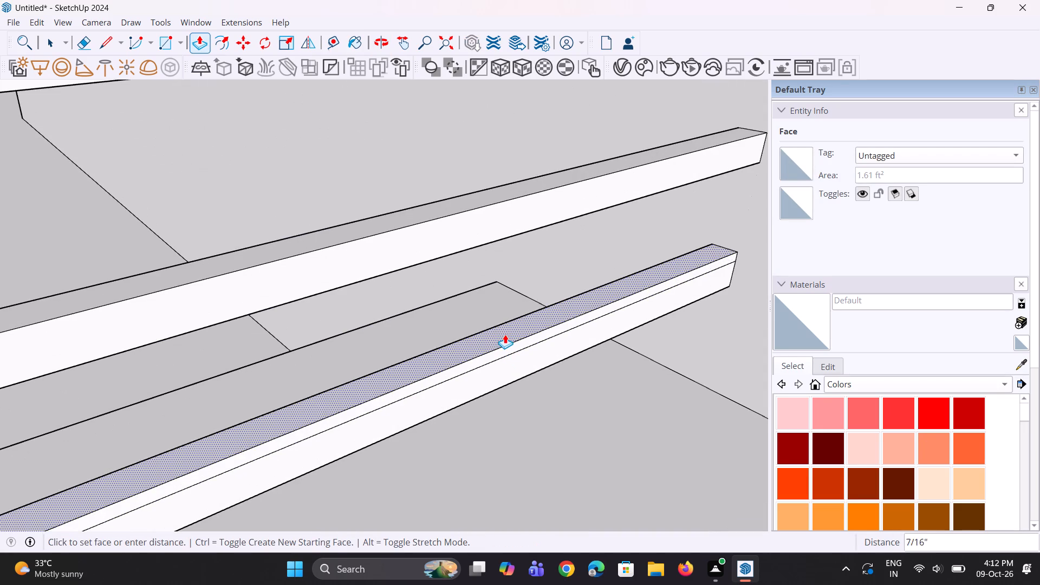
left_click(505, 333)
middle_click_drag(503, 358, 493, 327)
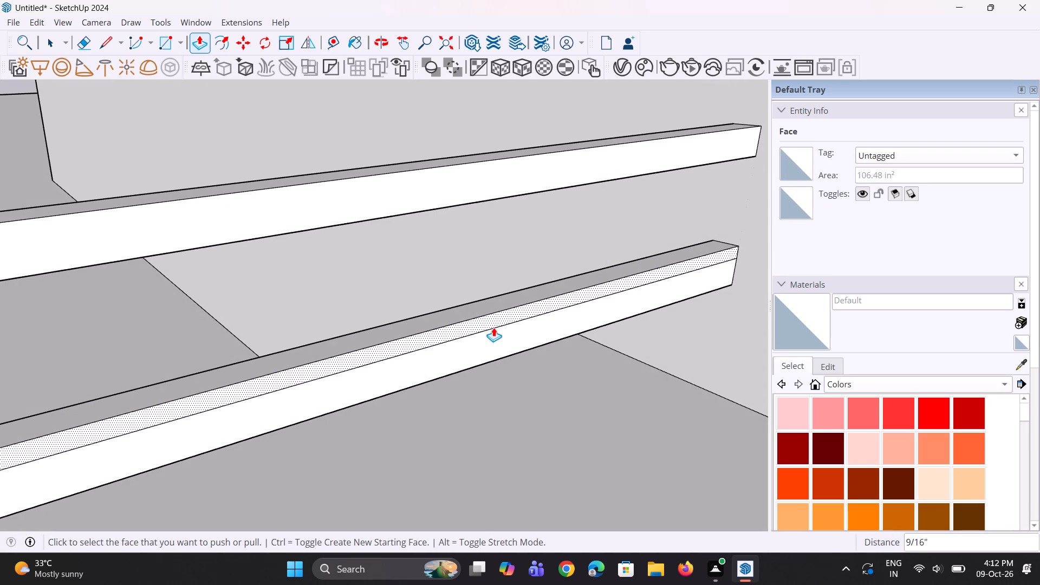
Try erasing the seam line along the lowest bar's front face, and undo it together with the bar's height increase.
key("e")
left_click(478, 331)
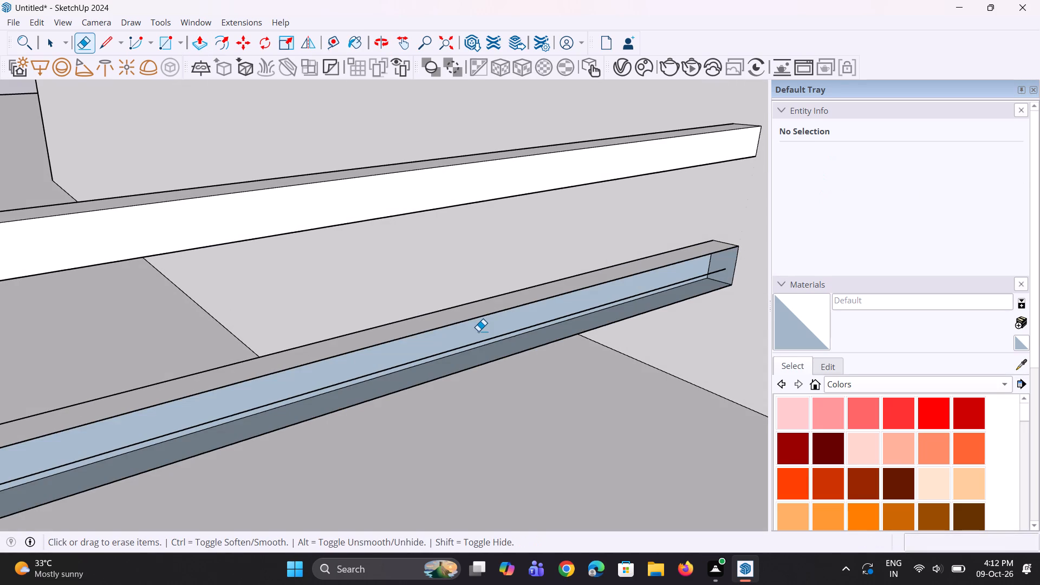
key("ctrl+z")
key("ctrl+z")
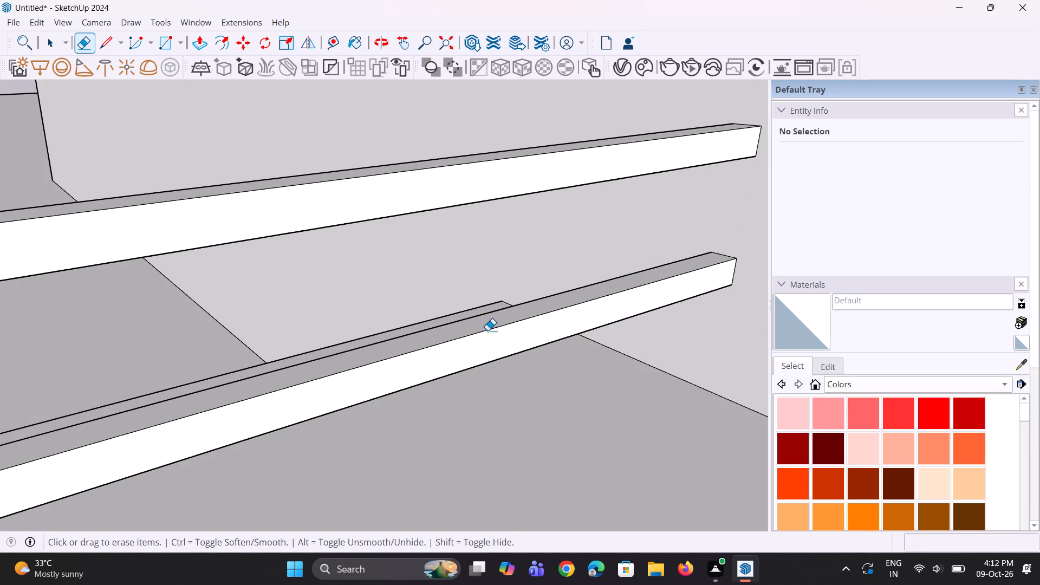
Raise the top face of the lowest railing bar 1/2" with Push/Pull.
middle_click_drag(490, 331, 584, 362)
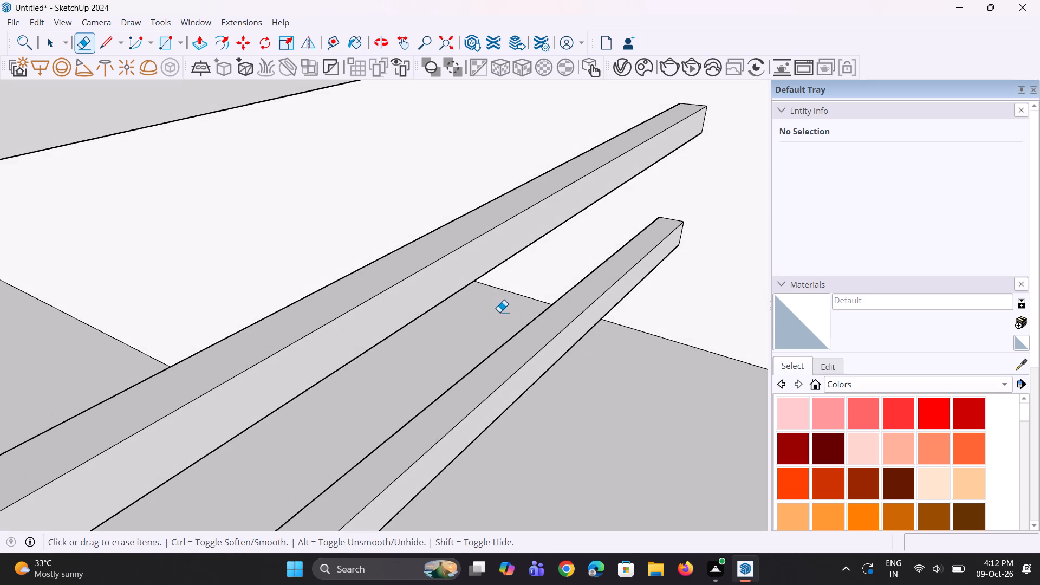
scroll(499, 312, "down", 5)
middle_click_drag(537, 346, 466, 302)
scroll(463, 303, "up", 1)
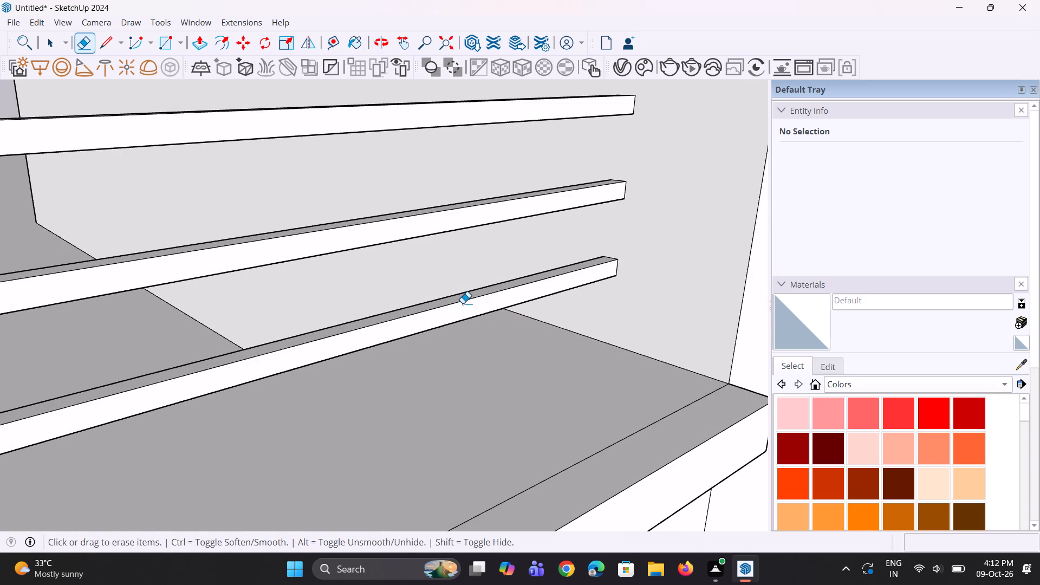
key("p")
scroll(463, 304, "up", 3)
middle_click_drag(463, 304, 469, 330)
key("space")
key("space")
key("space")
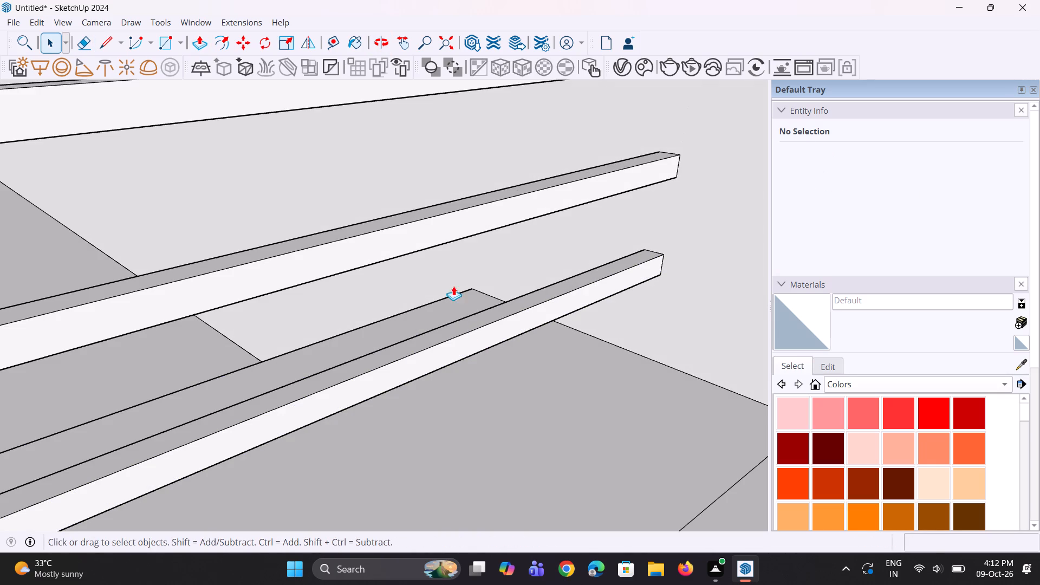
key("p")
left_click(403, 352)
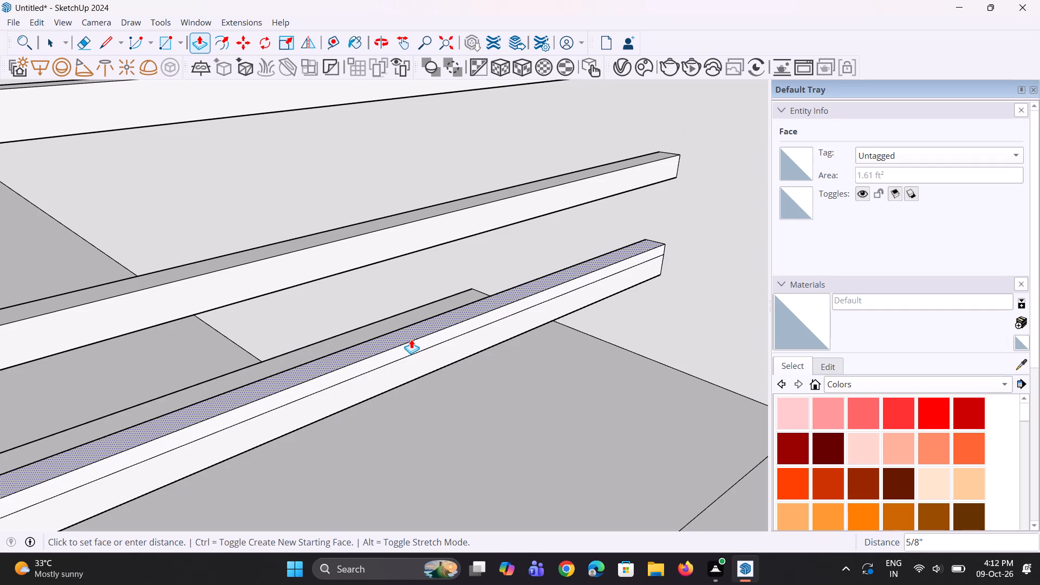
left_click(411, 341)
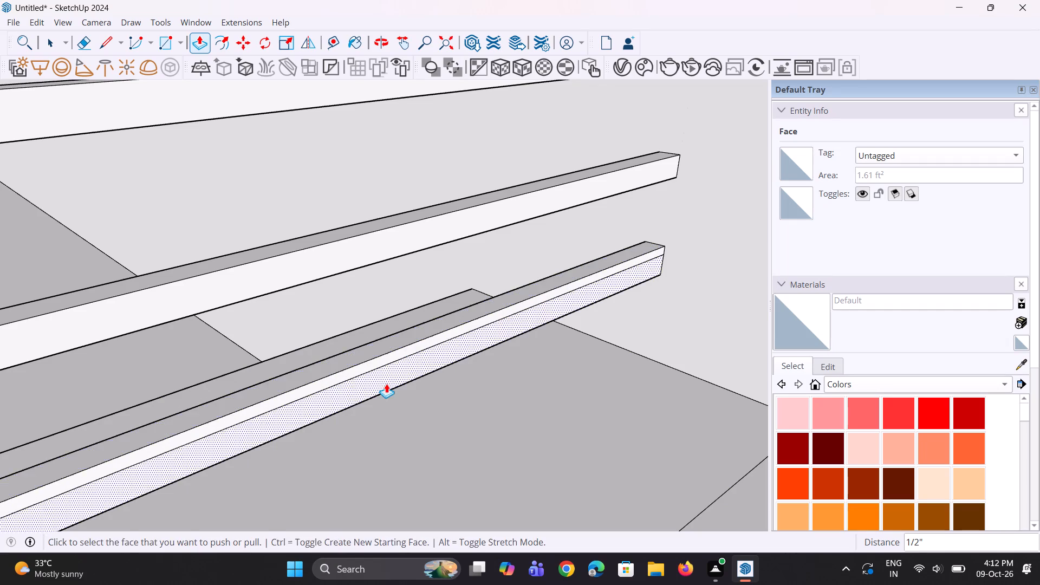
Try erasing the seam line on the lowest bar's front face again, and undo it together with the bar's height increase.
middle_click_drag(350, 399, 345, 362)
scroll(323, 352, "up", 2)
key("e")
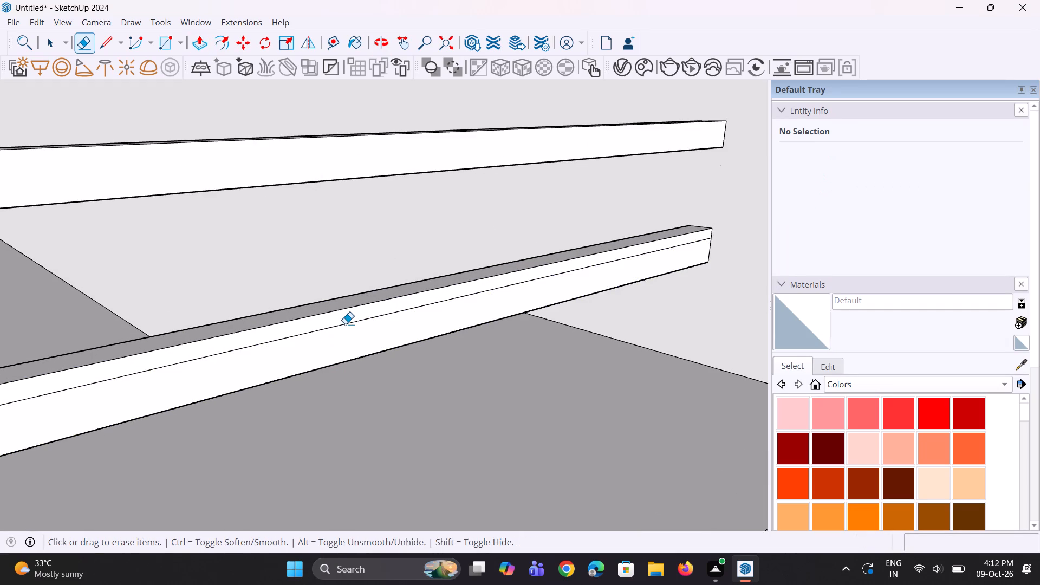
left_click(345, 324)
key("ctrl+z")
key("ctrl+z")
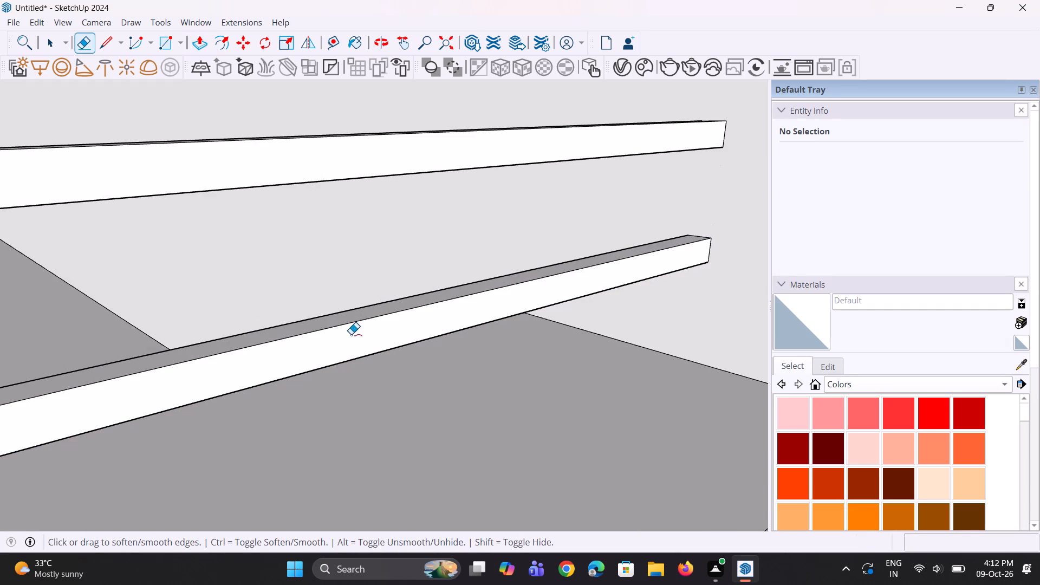
Undo the Follow Me extrusions of all three railing bars, back to the railing lines and small rectangles.
key("ctrl+z")
key("ctrl+z")
key("ctrl+z")
scroll(422, 405, "down", 8)
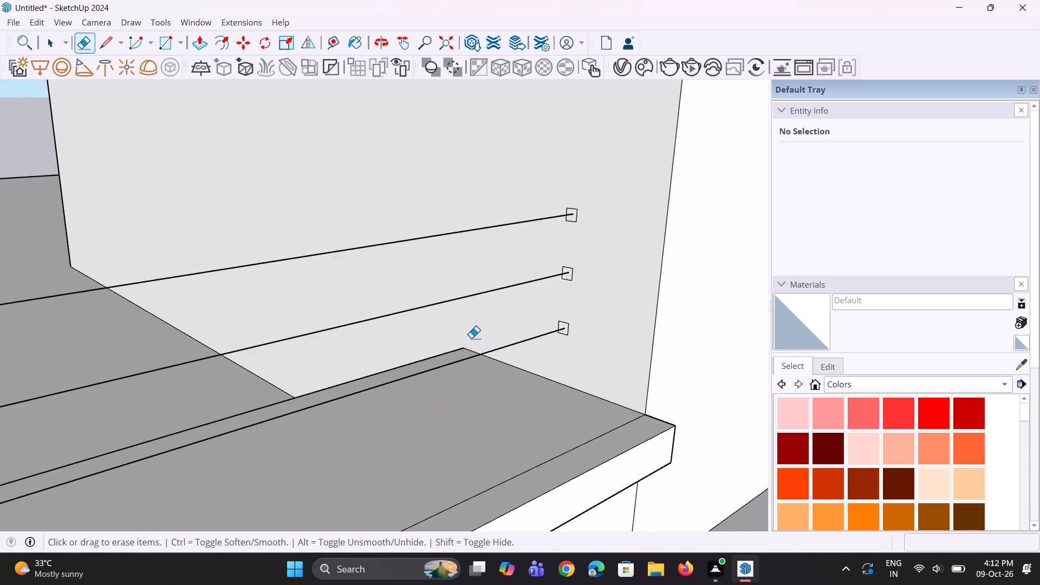
Move the top edge of the small rectangle at the top railing line's end up 5/16".
scroll(498, 235, "up", 2)
key("space")
key("space")
scroll(588, 374, "up", 2)
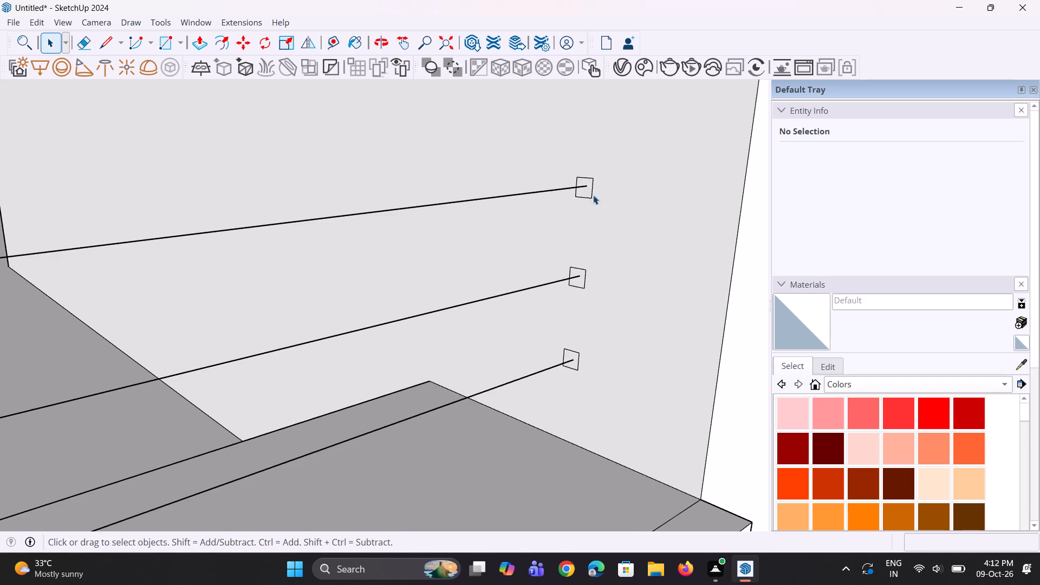
scroll(591, 185, "up", 6)
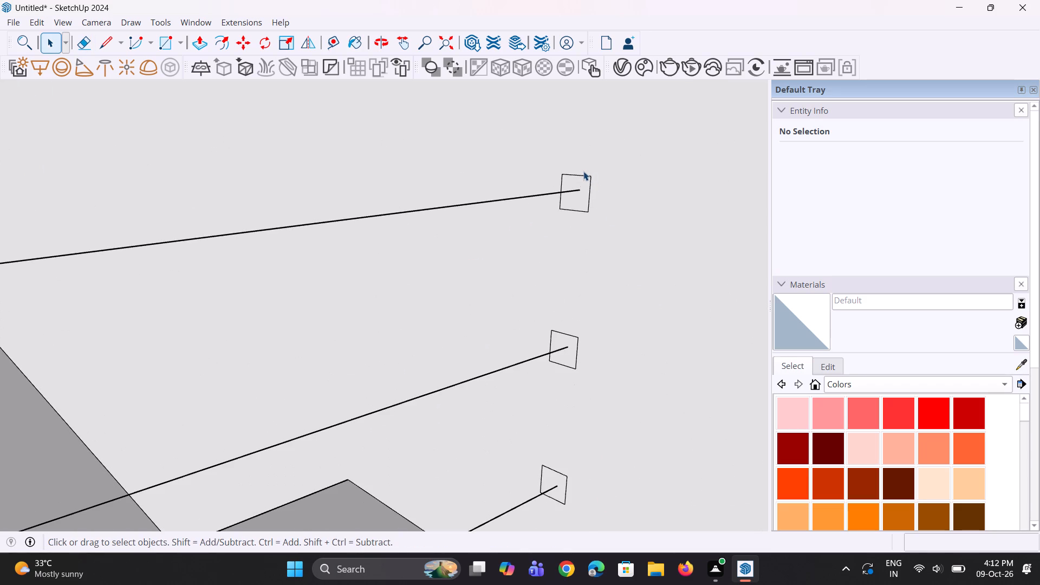
left_click(583, 175)
scroll(586, 174, "up", 2)
key("m")
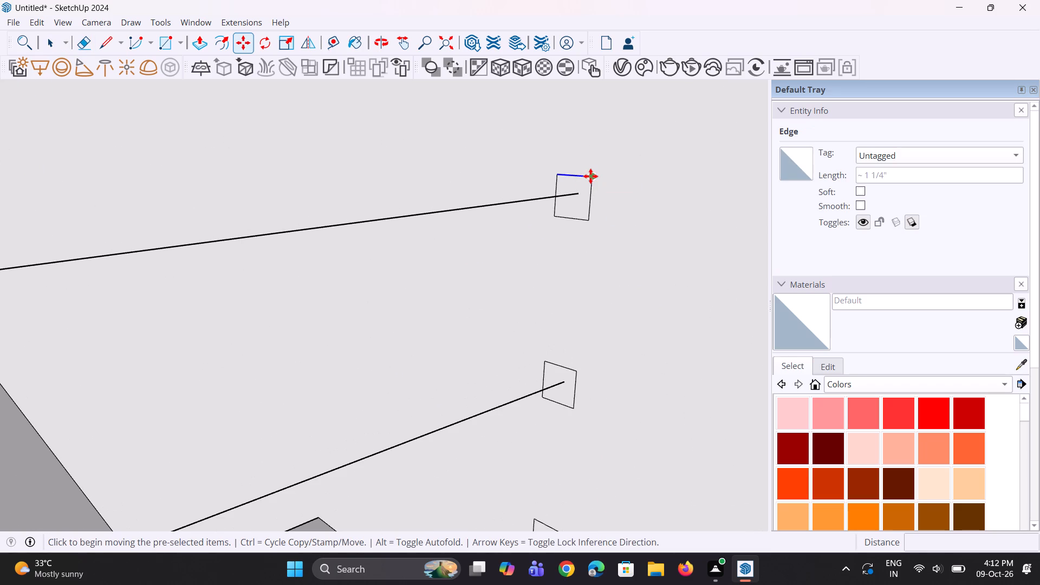
left_click(590, 176)
left_click(594, 165)
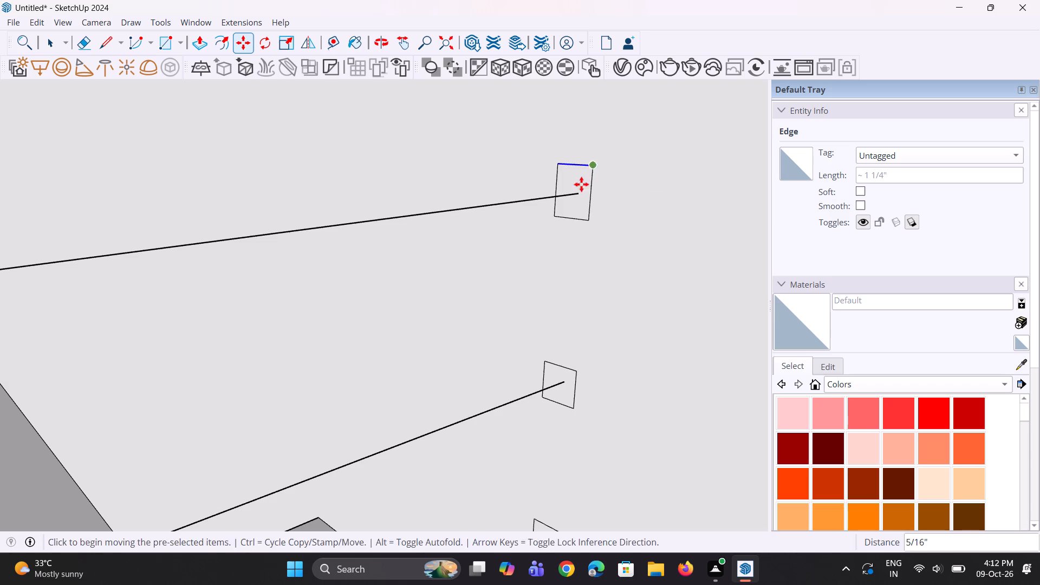
Move the right edge of the top small rectangle outward about 1/8" to widen it.
middle_click_drag(588, 209, 606, 218)
key("space")
key("space")
left_click(590, 207)
scroll(585, 226, "up", 3)
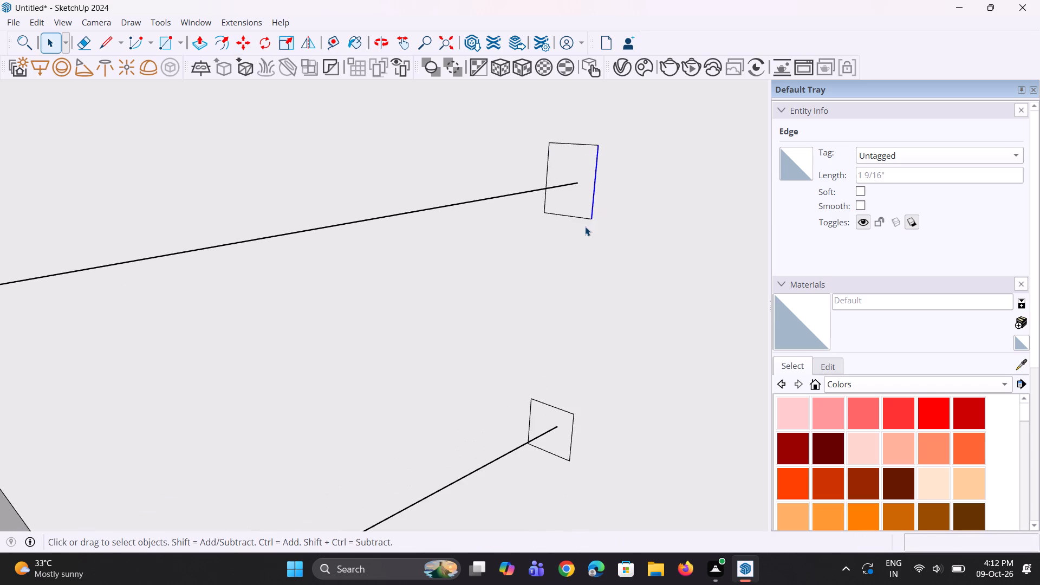
key("m")
left_click(588, 219)
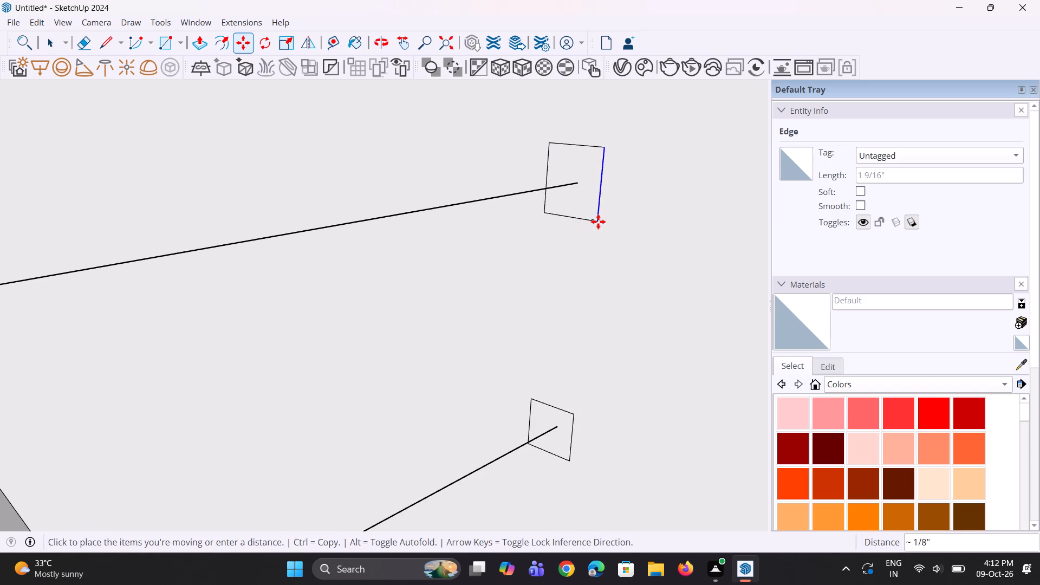
left_click(601, 222)
Move the left edge of the top small rectangle outward 5/16" to widen it further.
middle_click_drag(551, 230, 571, 233)
scroll(572, 233, "up", 1)
key("space")
key("space")
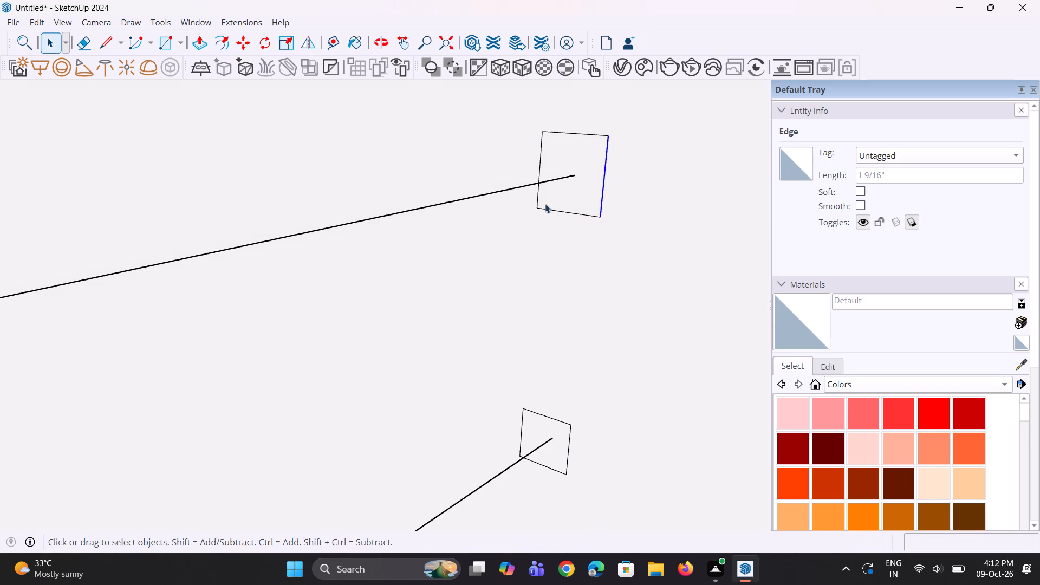
left_click(538, 199)
scroll(538, 219, "up", 2)
key("m")
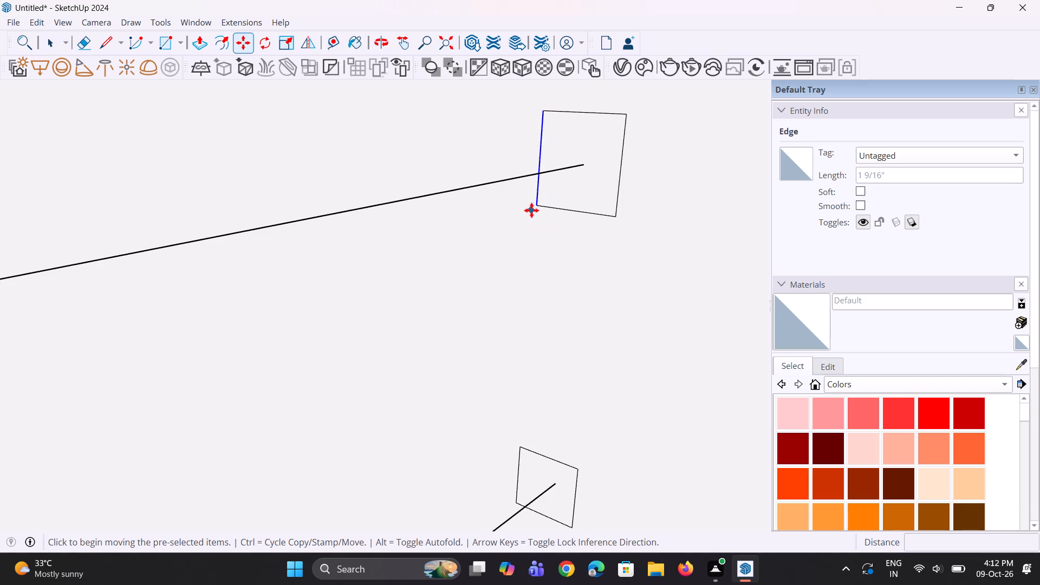
left_click(535, 205)
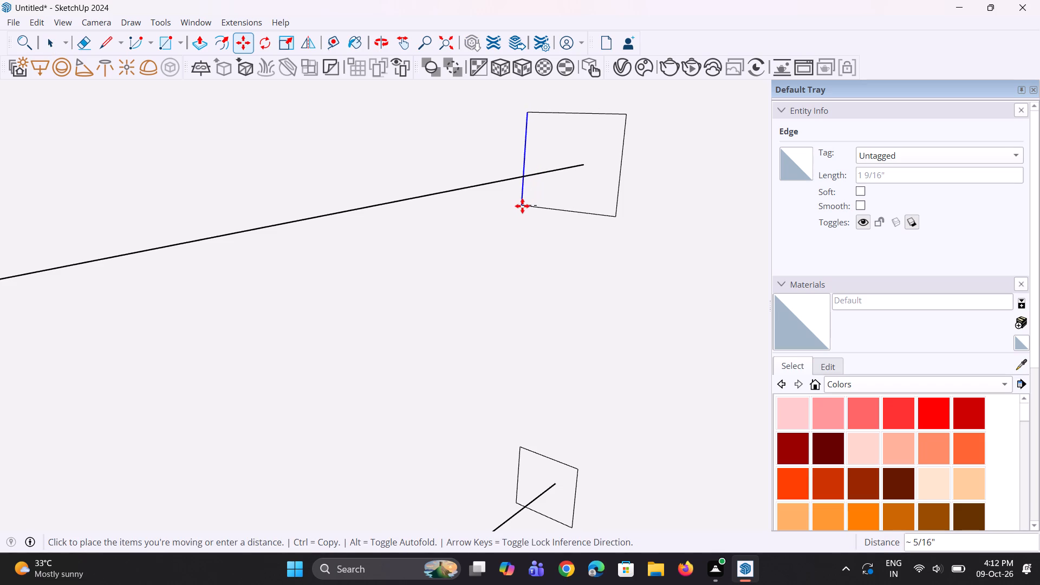
key("Escape")
middle_click_drag(539, 237, 569, 246)
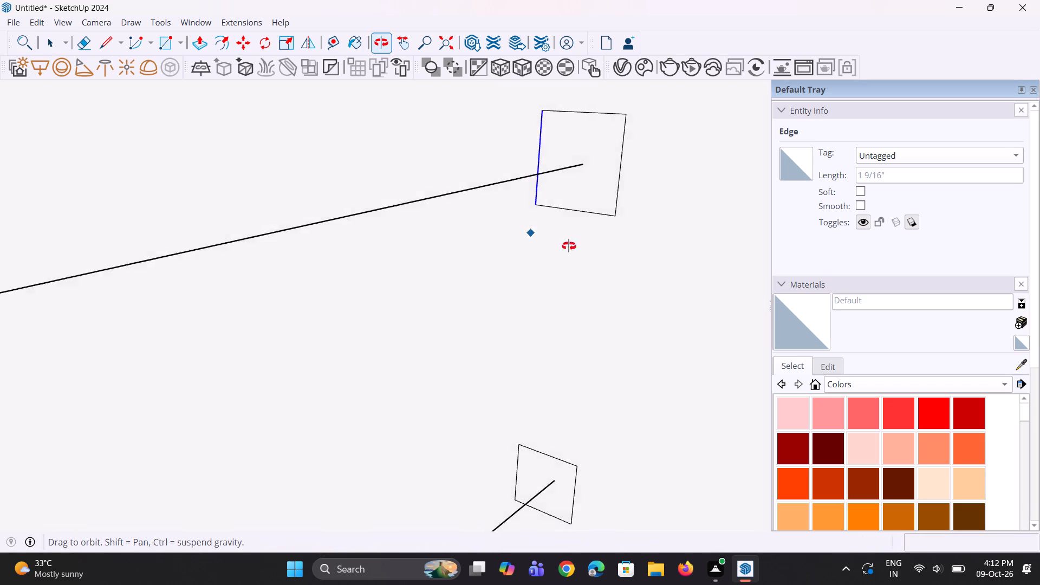
middle_click_drag(569, 246, 638, 271)
scroll(500, 219, "up", 5)
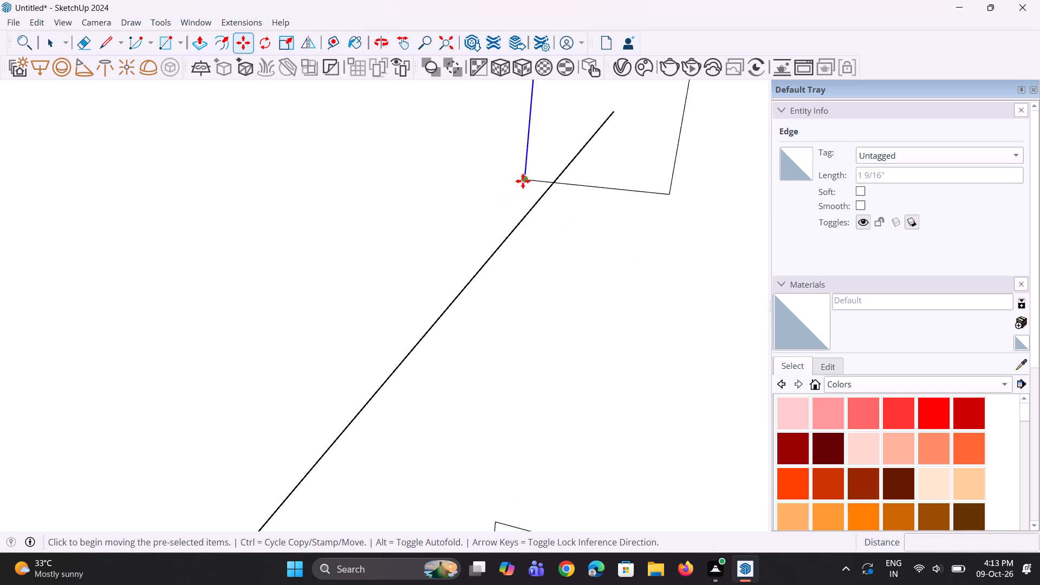
left_click(523, 181)
left_click(497, 179)
middle_click_drag(556, 278, 556, 276)
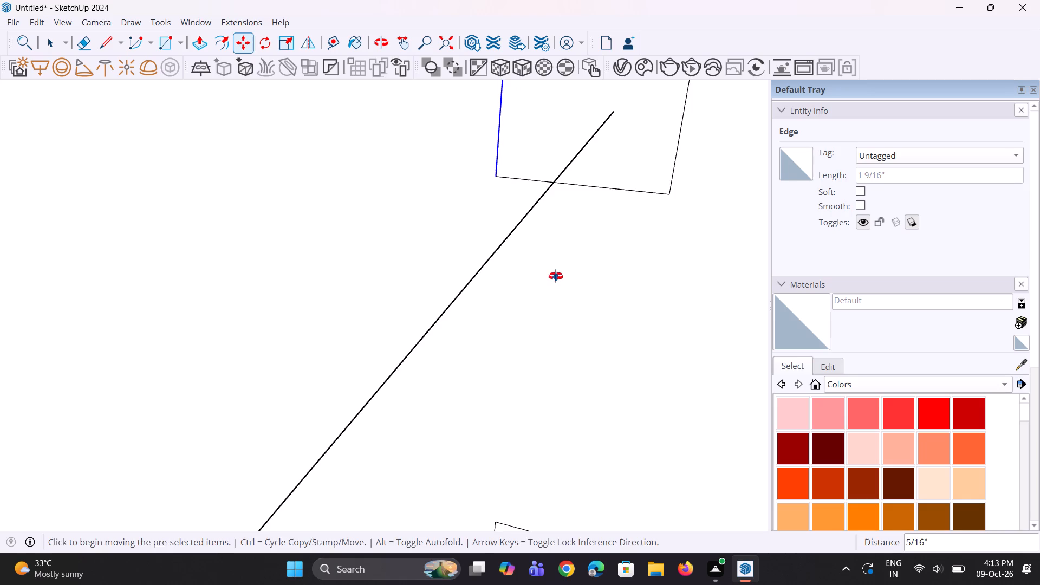
Move the bottom edge of the small rectangle at the top railing line's end down 1/4".
middle_click_drag(556, 276, 535, 236)
key("space")
key("space")
left_click(570, 187)
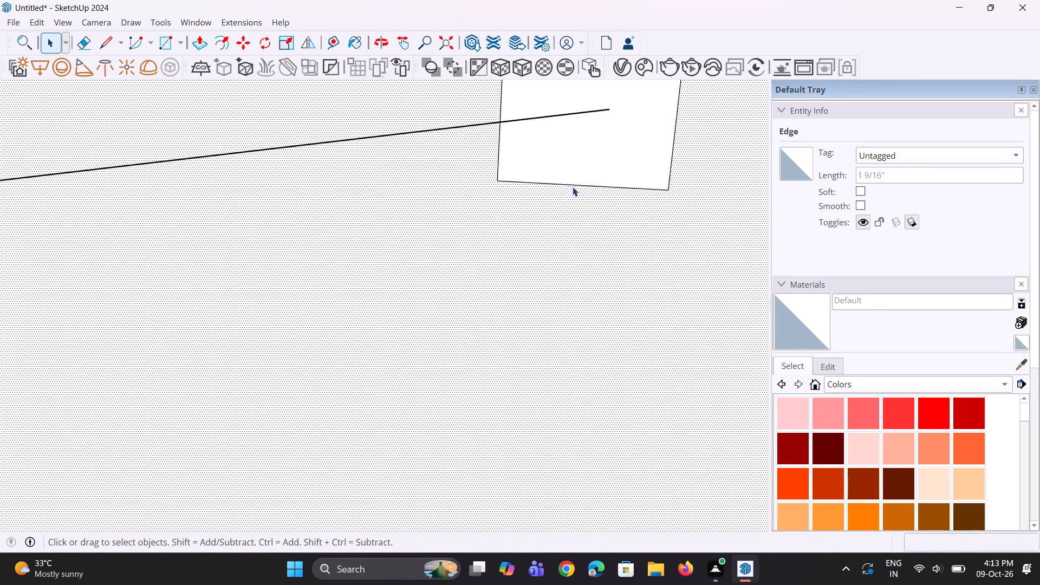
left_click(573, 187)
scroll(440, 287, "down", 8)
middle_click_drag(499, 276, 505, 240)
scroll(511, 240, "up", 3)
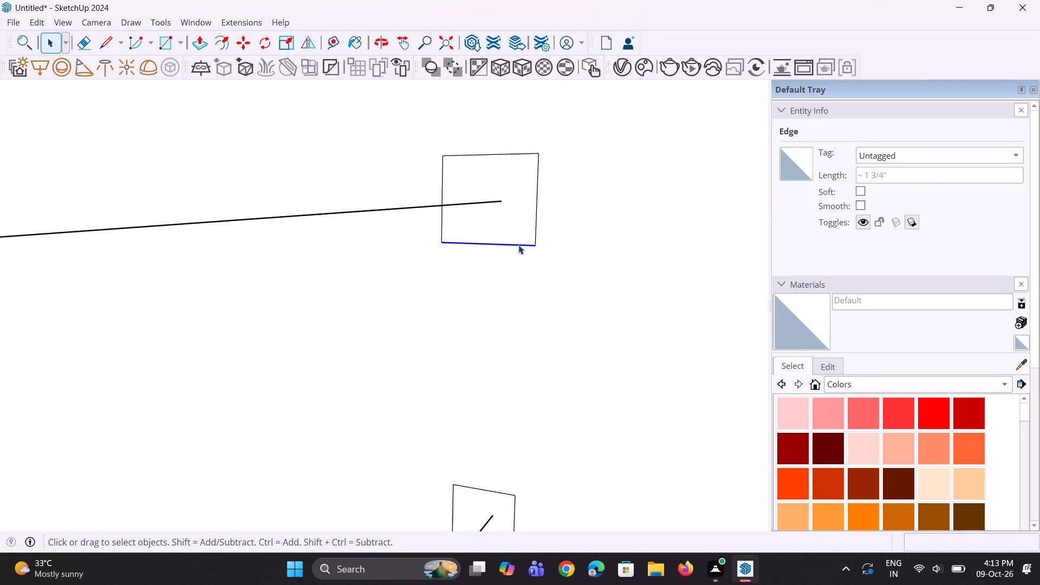
key("m")
scroll(540, 267, "up", 4)
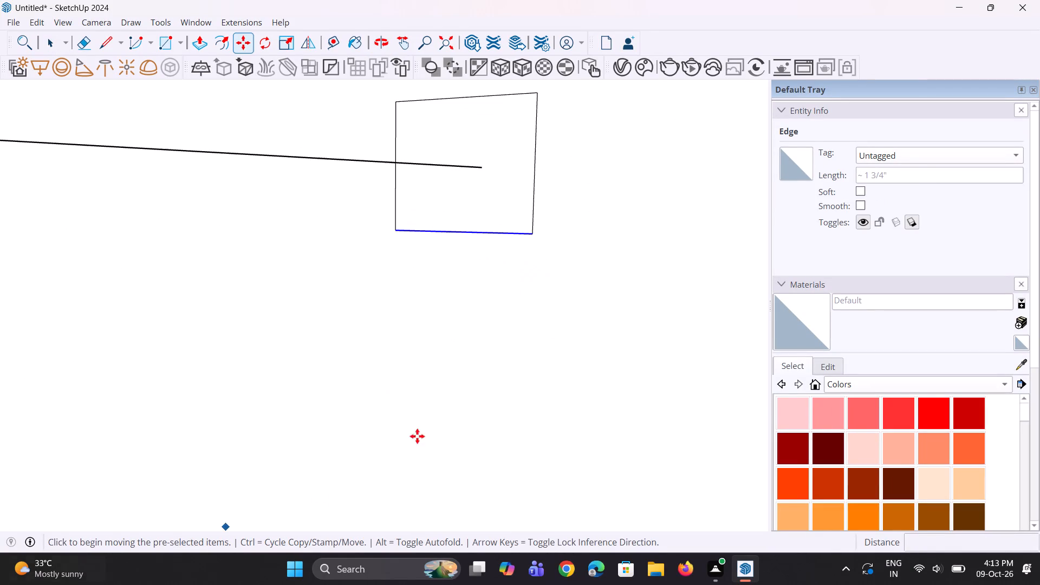
scroll(534, 216, "up", 2)
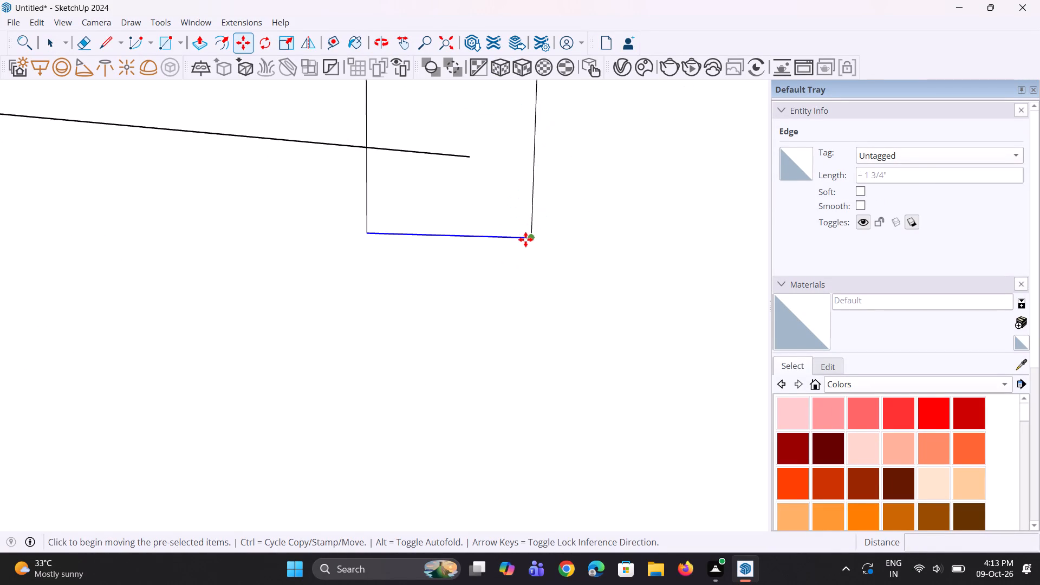
left_click(526, 239)
left_click(526, 262)
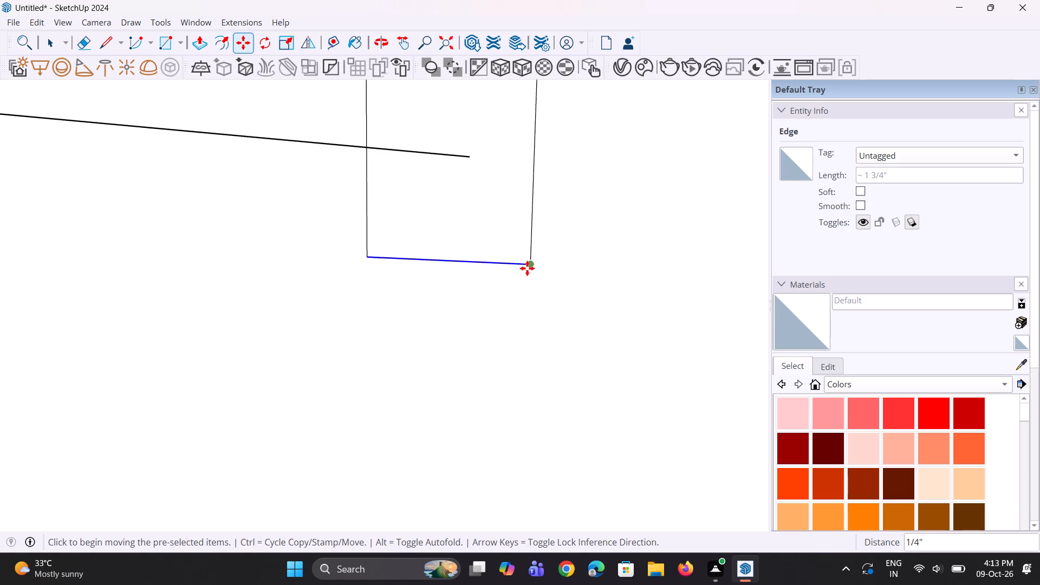
scroll(528, 271, "down", 8)
middle_click_drag(511, 263, 448, 263)
key("space")
key("space")
Erase all four edges of the small rectangle at the middle railing line's end, keeping the railing line.
scroll(497, 268, "down", 3)
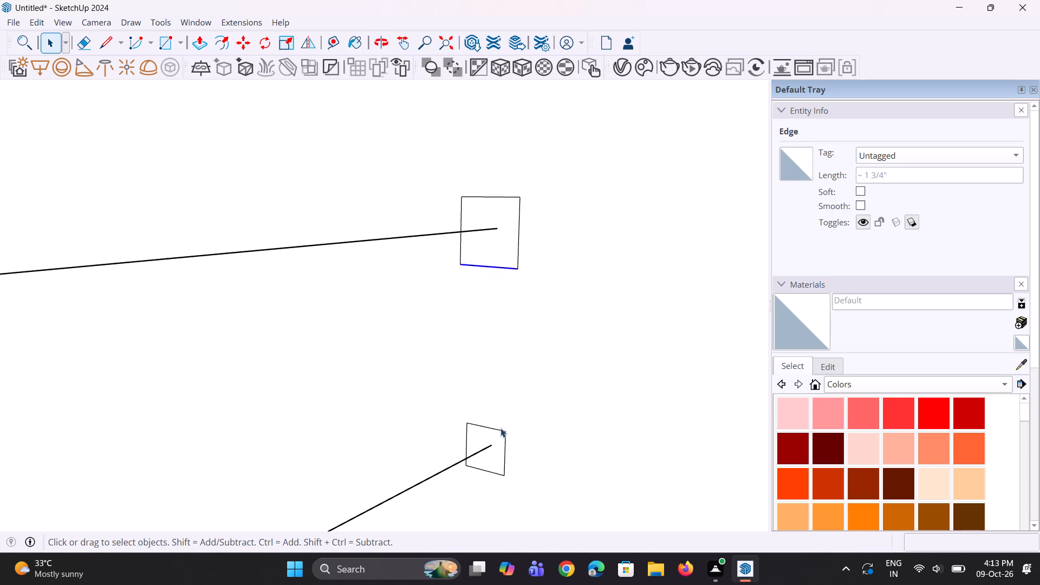
left_click(504, 448)
key("e")
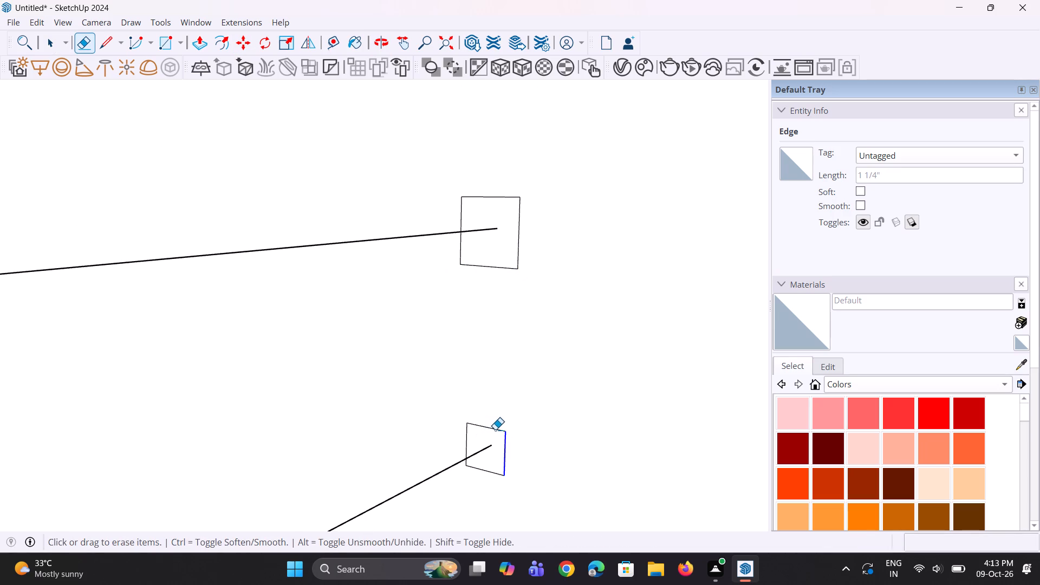
left_click(495, 430)
left_click(504, 456)
left_click(490, 473)
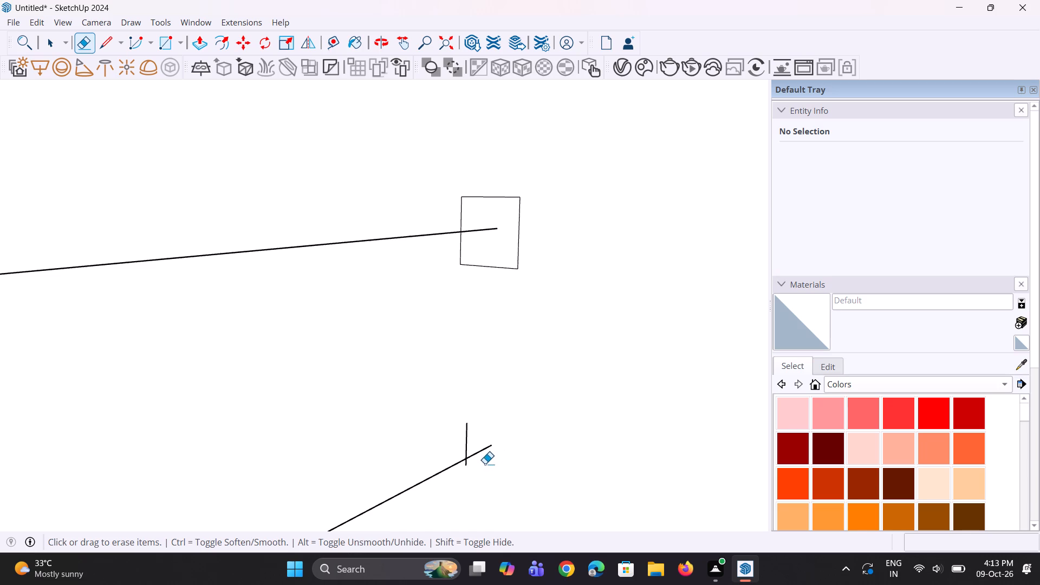
left_click(467, 438)
Erase all four edges of the small rectangle at the lowest railing line's end, keeping the railing line.
scroll(467, 305, "down", 11)
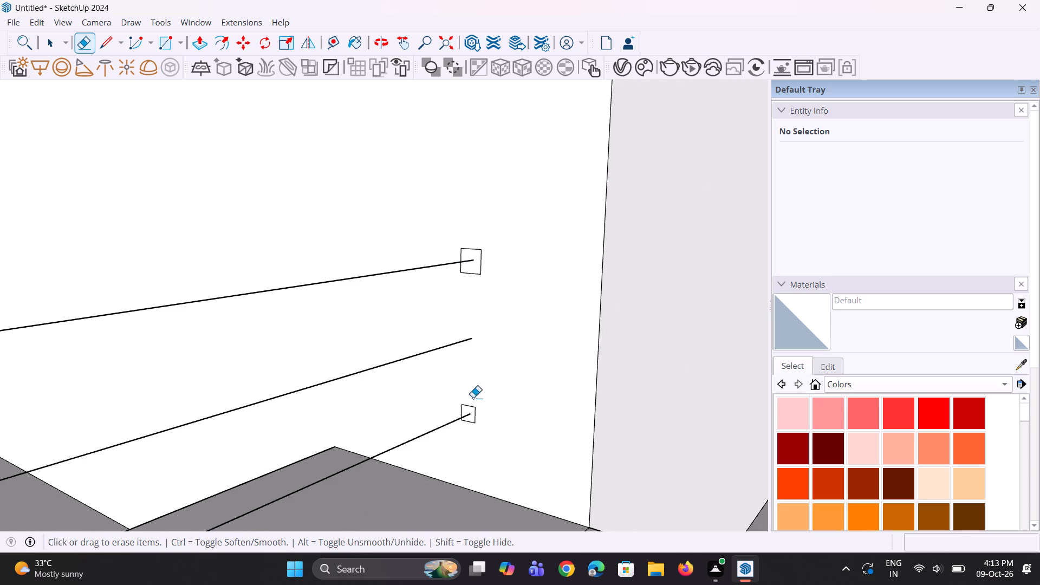
scroll(468, 471, "up", 12)
left_click(484, 389)
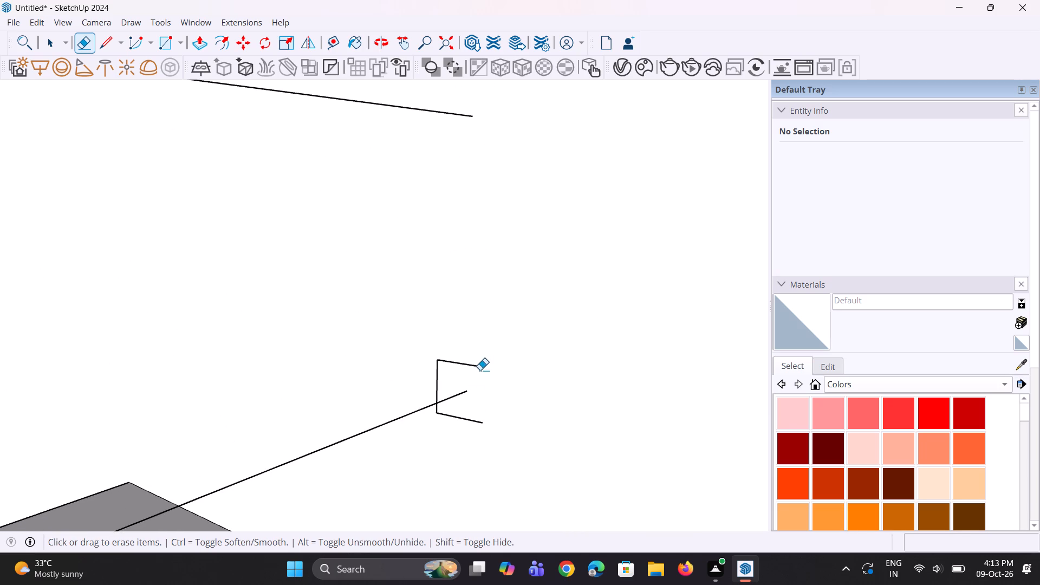
left_click(479, 367)
left_click(435, 372)
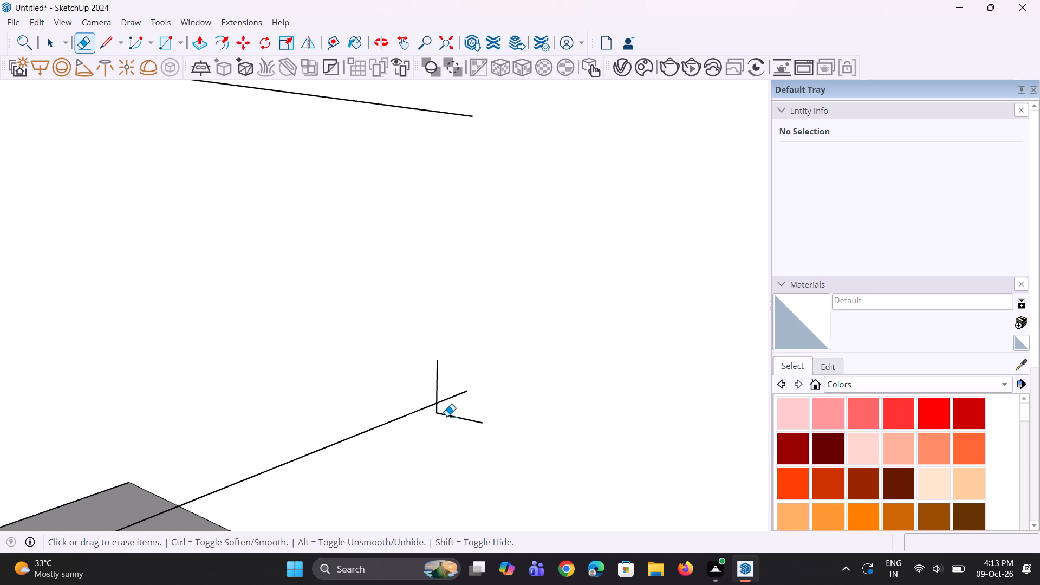
left_click(447, 416)
left_click(437, 384)
scroll(438, 388, "down", 11)
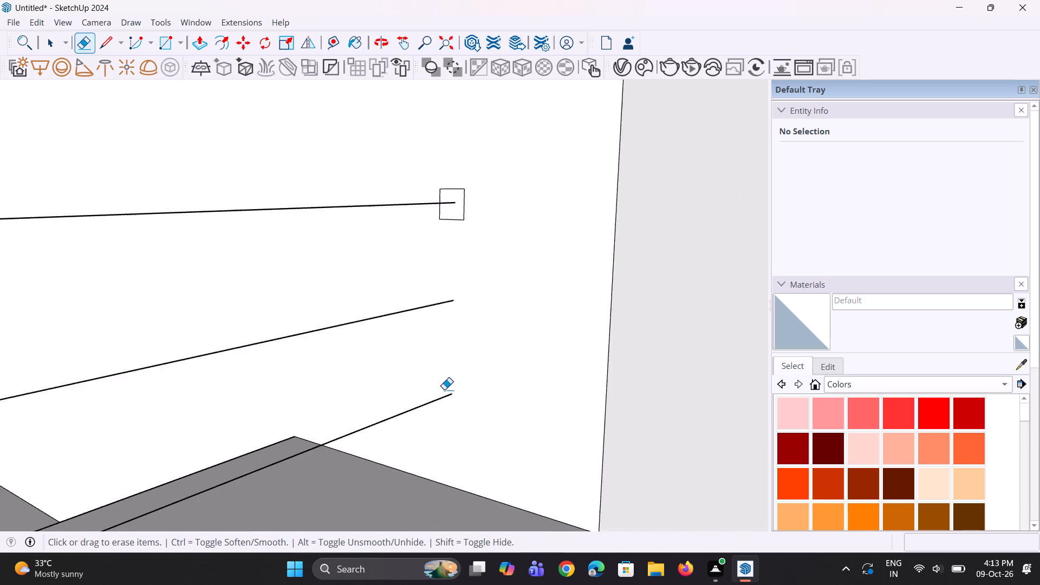
scroll(444, 389, "down", 4)
middle_click_drag(423, 348, 470, 341)
key("space")
key("space")
Move the top edge of the remaining railing rectangle up to make it about 2 3/16" high.
scroll(469, 240, "up", 7)
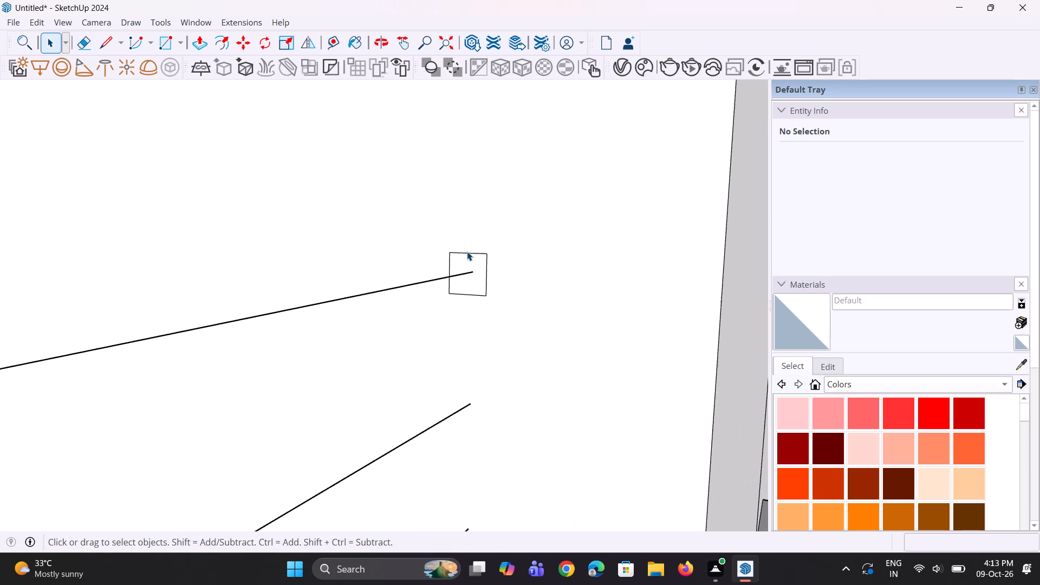
left_click(469, 254)
scroll(484, 252, "up", 3)
key("m")
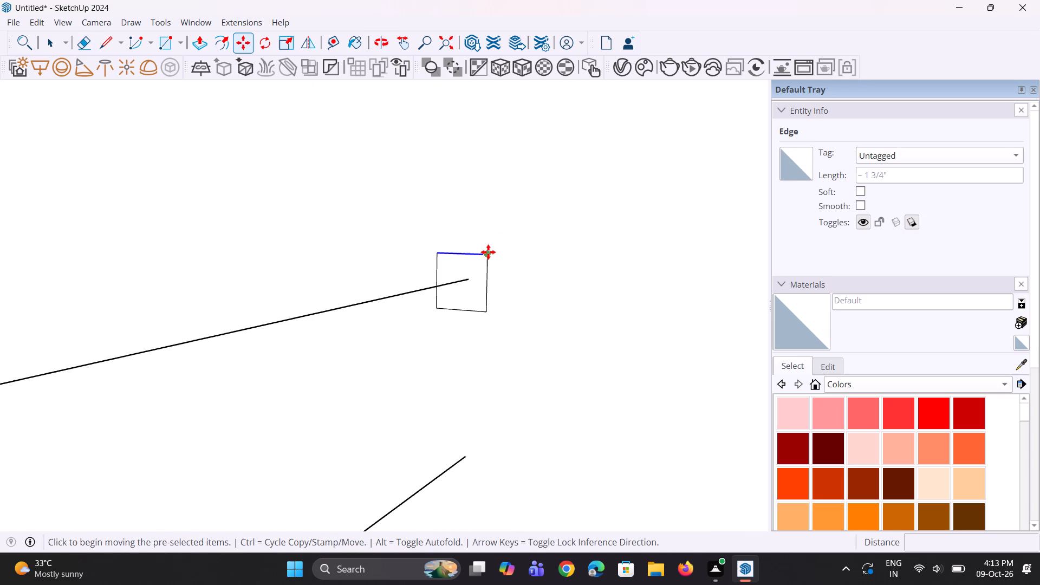
left_click(487, 253)
left_click(490, 243)
middle_click_drag(492, 297, 510, 296)
key("space")
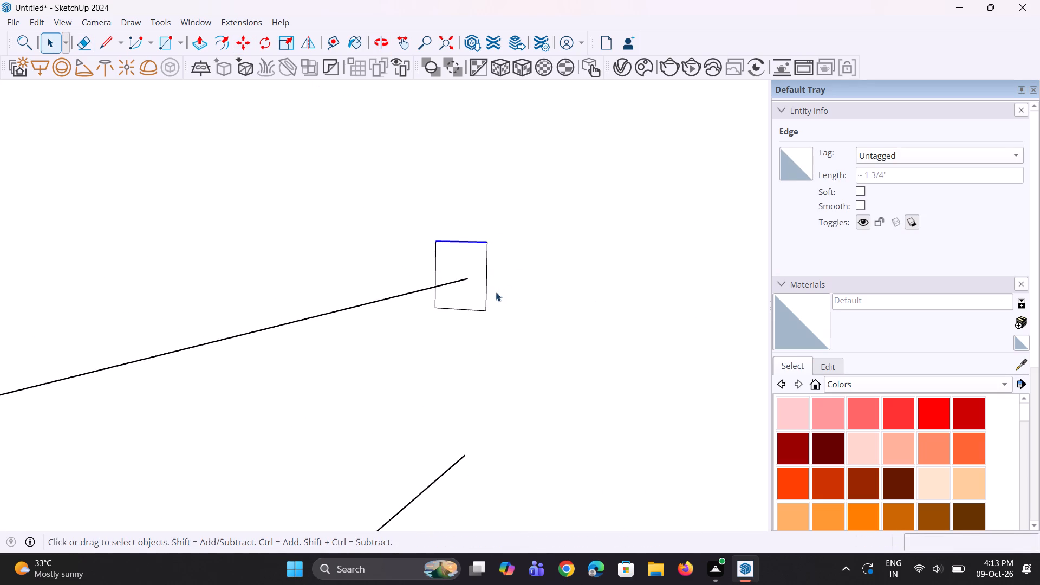
key("space")
Move the right edge of the top railing rectangle slightly outward to widen it.
left_click(487, 285)
scroll(472, 329, "up", 3)
key("m")
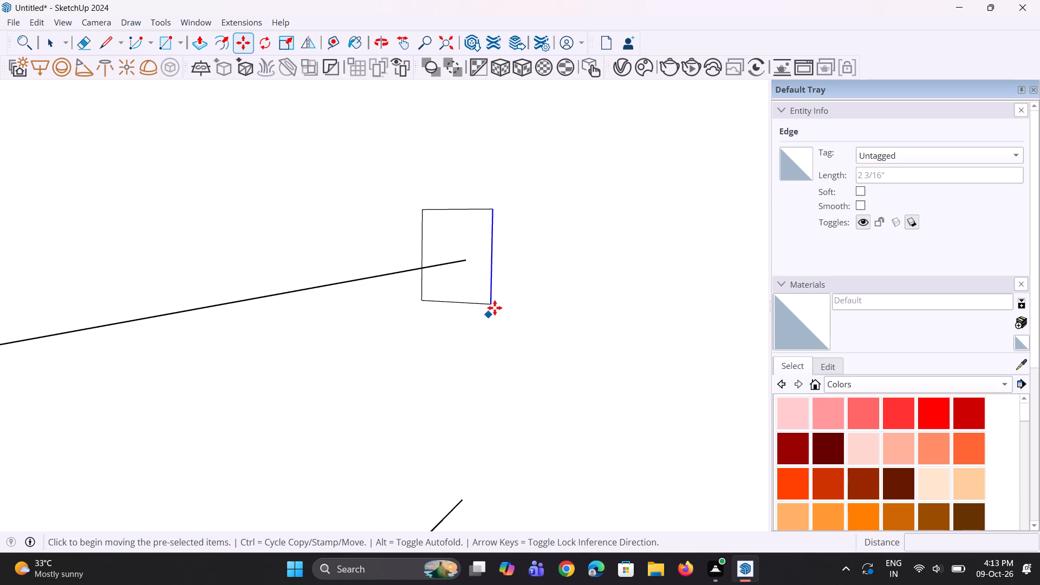
left_click(493, 304)
left_click(506, 304)
key("space")
key("space")
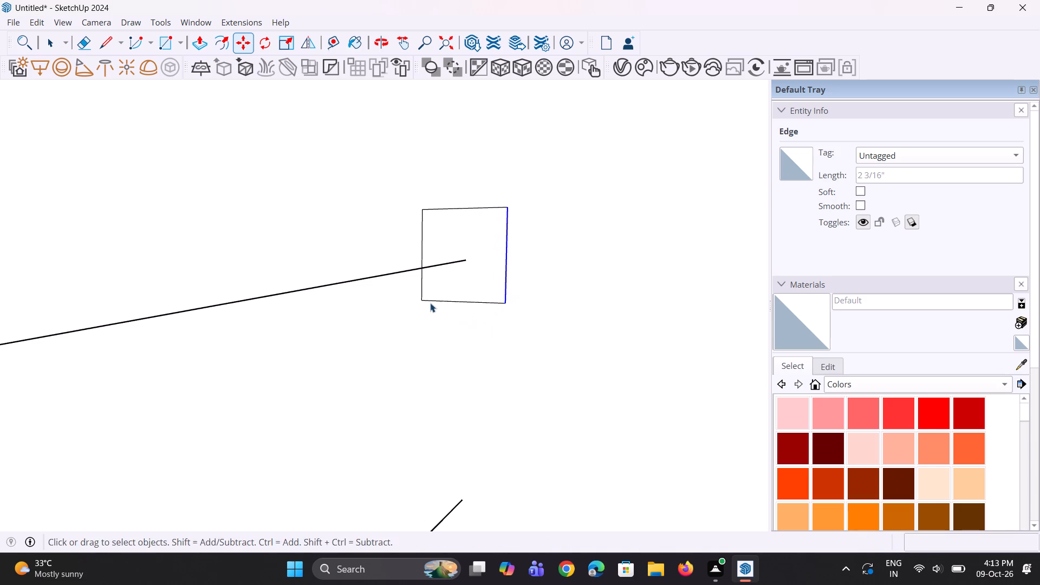
Move the left edge of the top railing rectangle outward to make it about 2 5/16" wide.
middle_click_drag(433, 302, 549, 316)
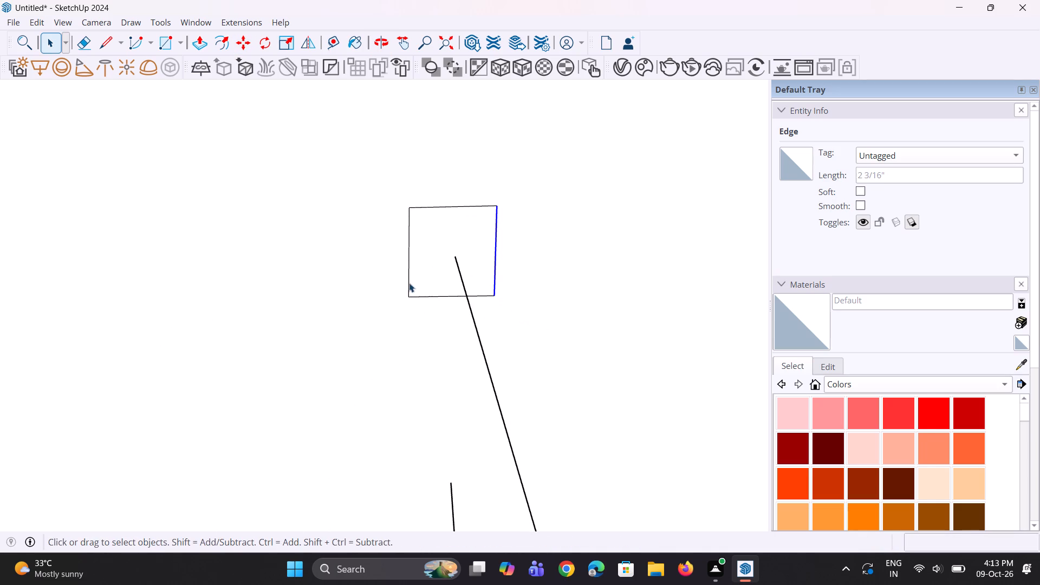
left_click(409, 283)
scroll(404, 305, "up", 2)
key("m")
left_click(407, 295)
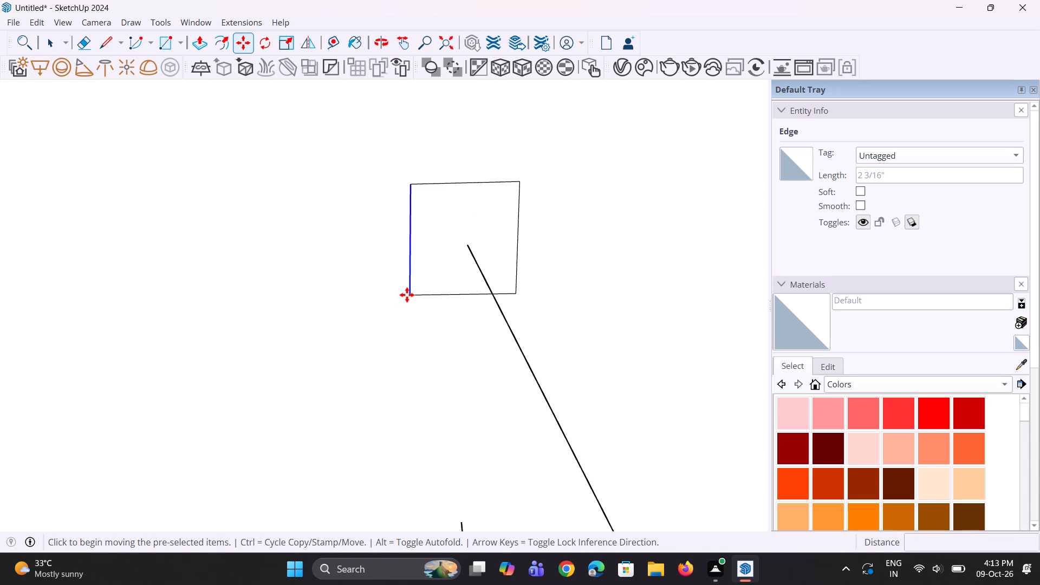
left_click(400, 293)
key("space")
key("space")
Move the bottom edge of the top railing rectangle down about 1/4".
left_click(428, 295)
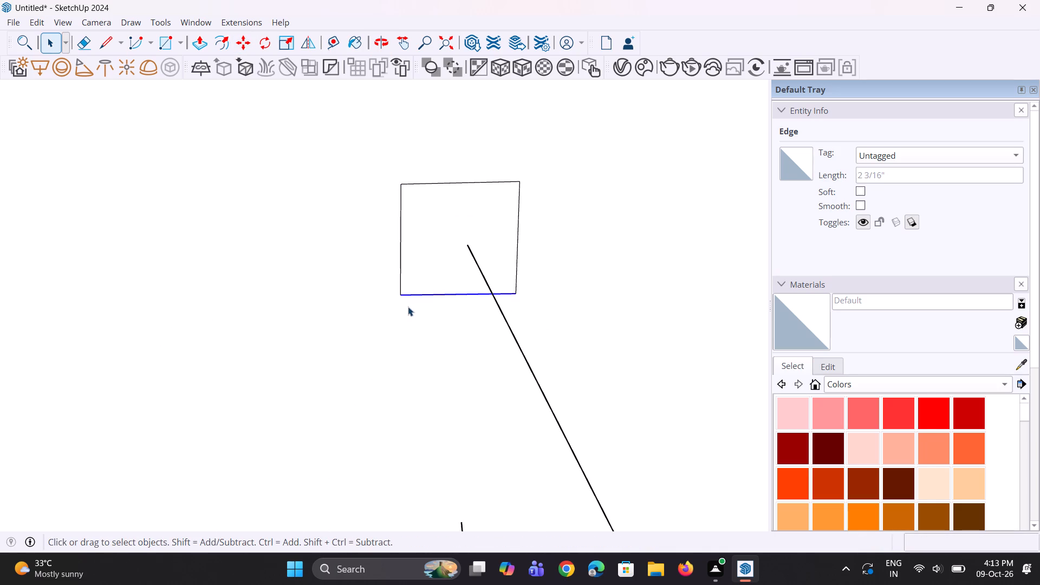
key("m")
left_click(399, 296)
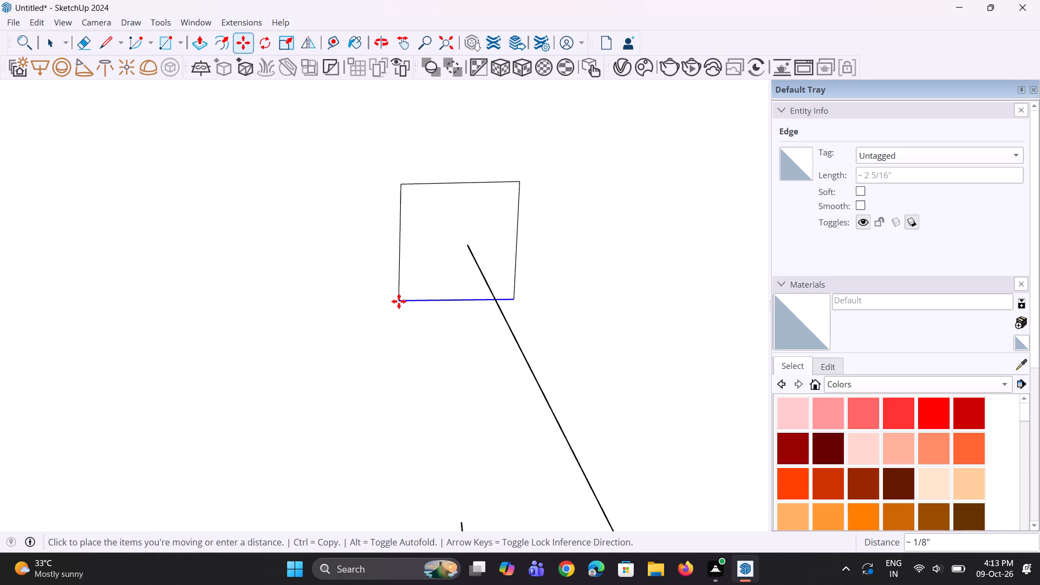
left_click(400, 308)
middle_click_drag(422, 352, 418, 333)
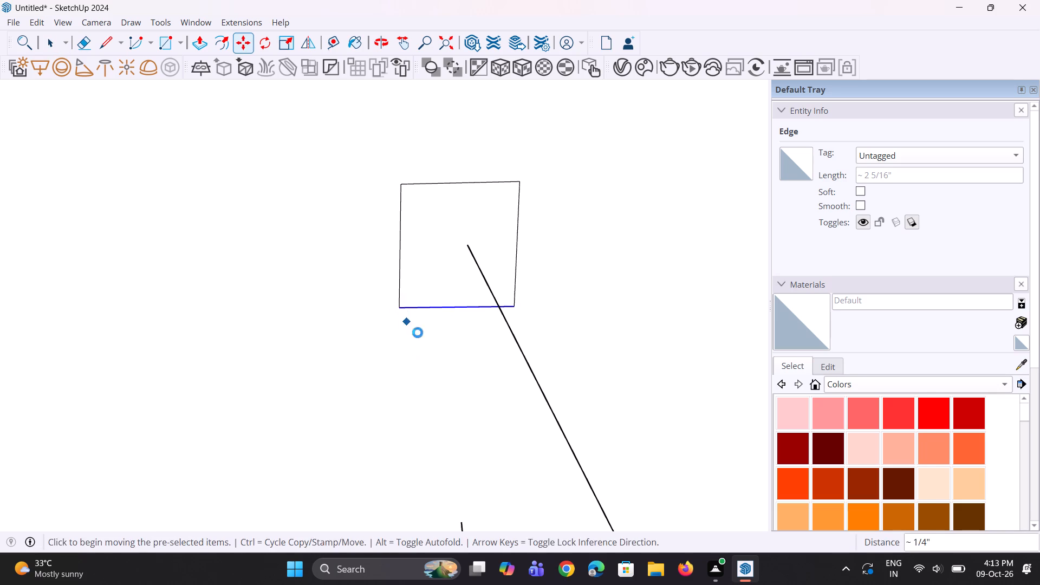
middle_click_drag(418, 333, 288, 315)
key("space")
key("space")
Copy the top railing rectangle's face straight down about 5 5/8" to the middle railing line's end.
left_click(431, 277)
scroll(416, 288, "down", 5)
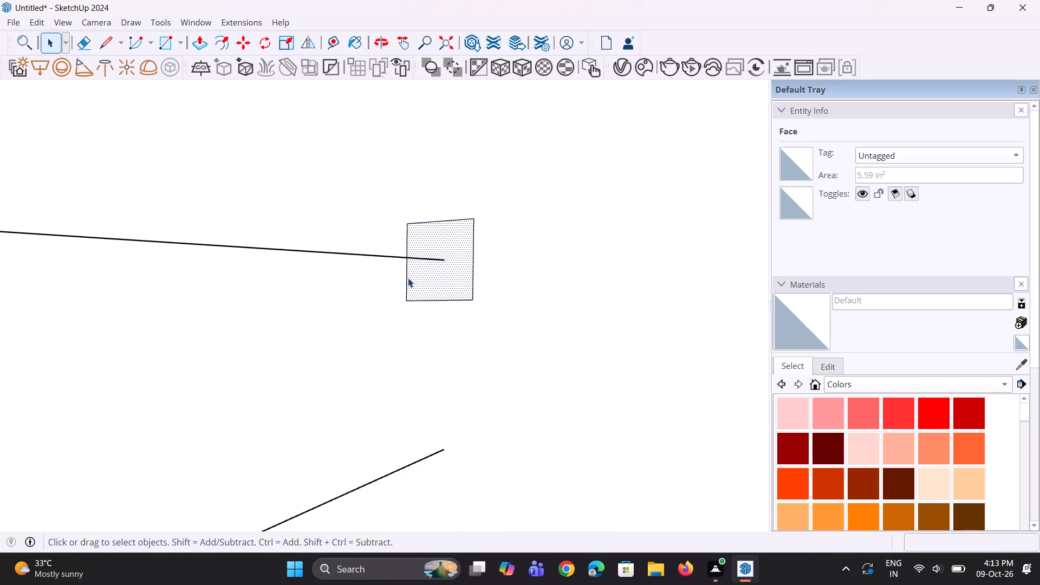
scroll(408, 278, "down", 8)
key("m")
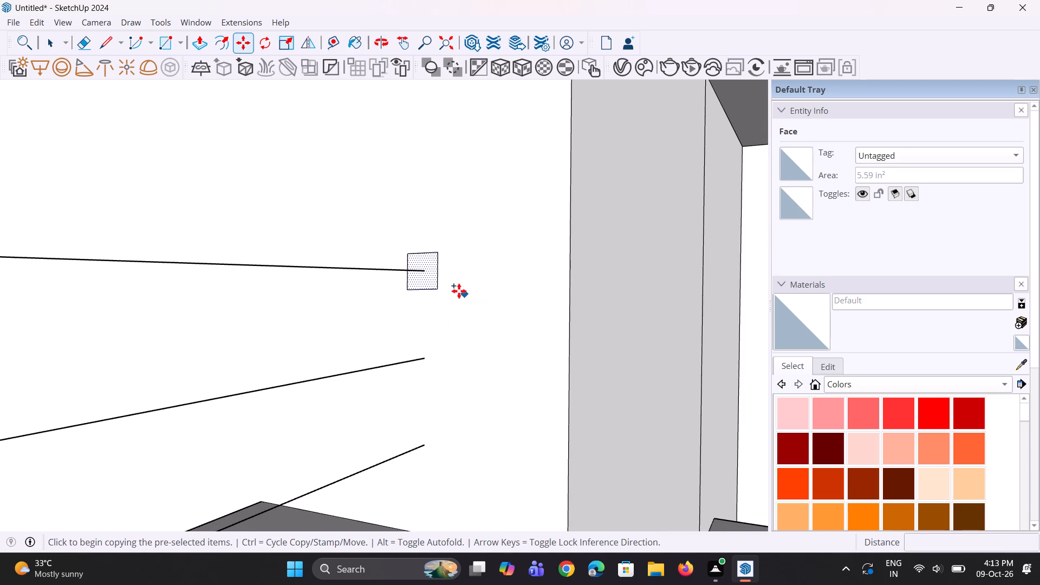
left_click(437, 285)
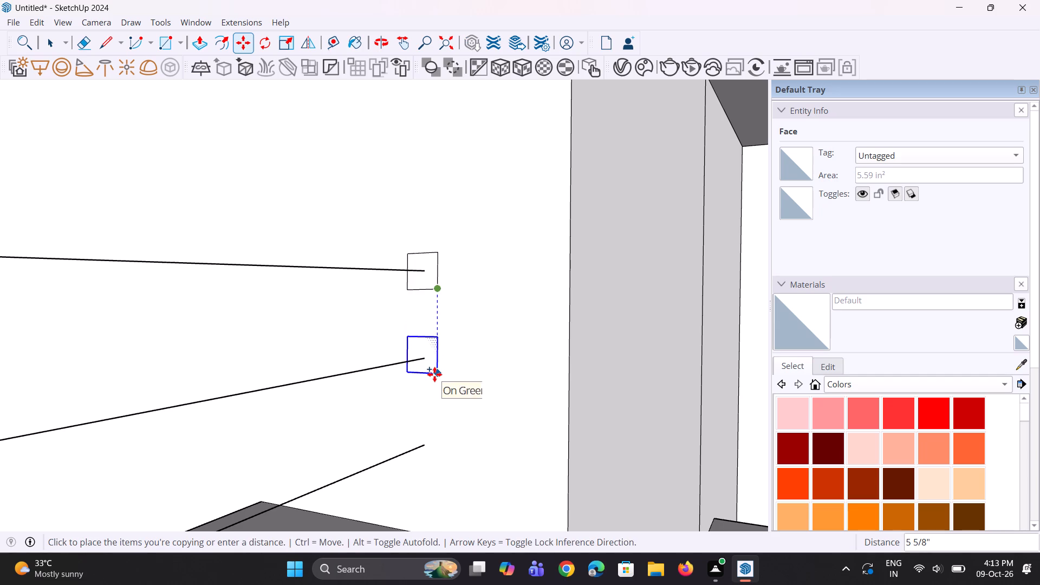
left_click(434, 374)
Copy the middle railing rectangle straight down about 6" to the lowest railing line's end.
key("m")
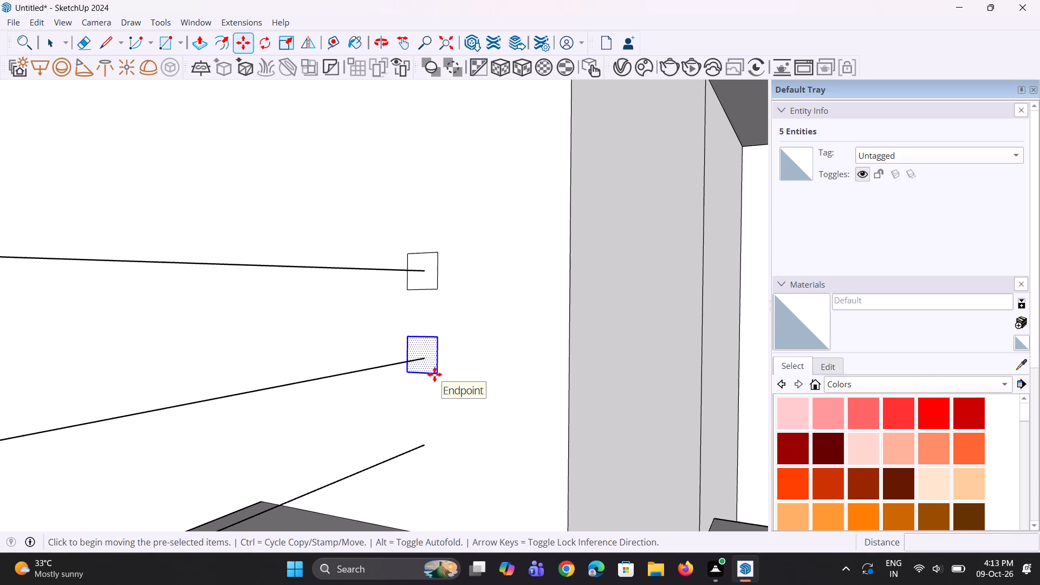
left_click(434, 374)
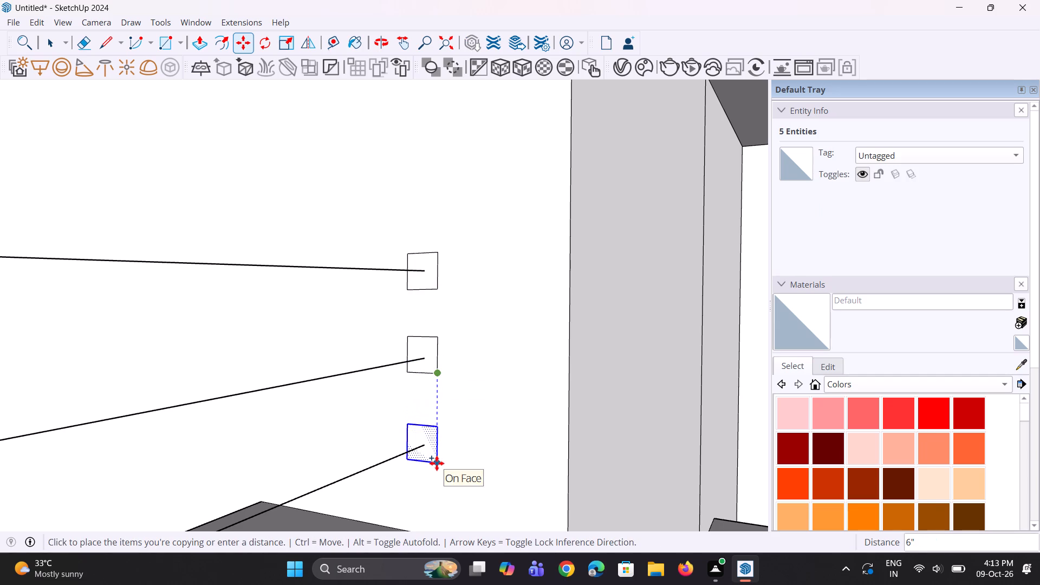
left_click(436, 464)
key("space")
key("space")
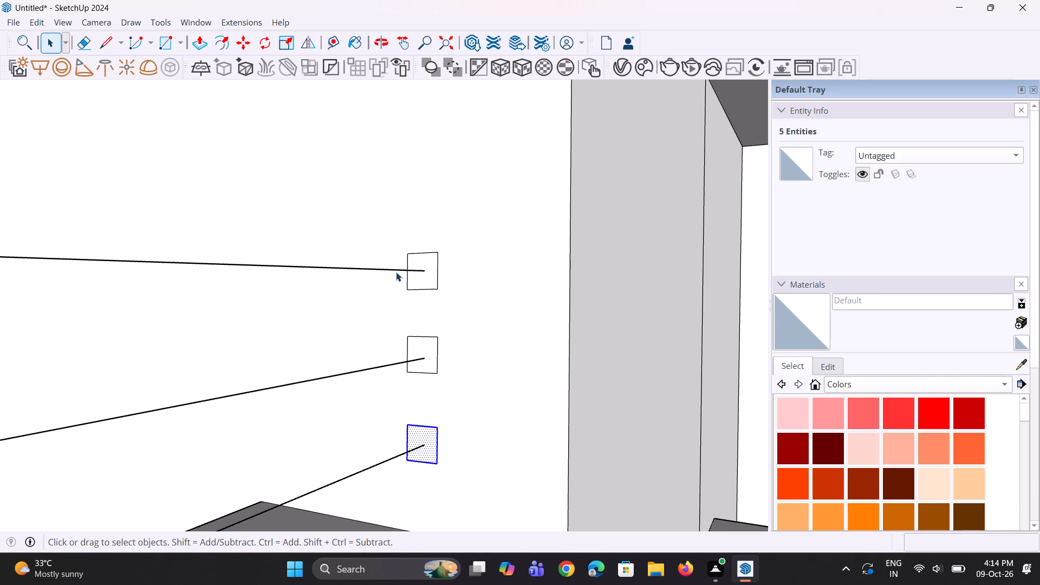
Extrude the top enlarged rectangle with Follow Me along both edges of the top railing line.
left_click(396, 271)
scroll(398, 271, "down", 7)
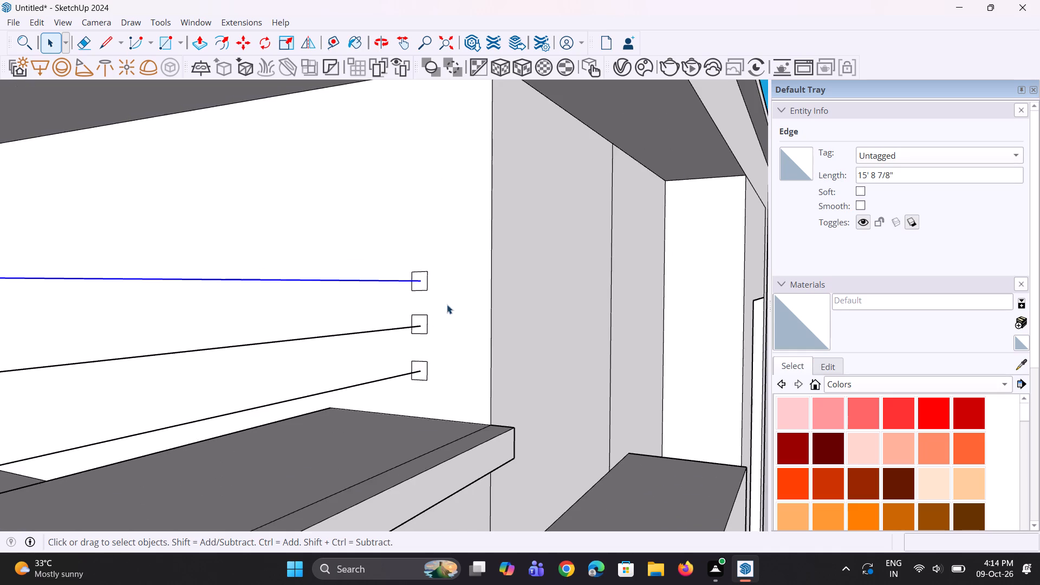
scroll(447, 304, "down", 16)
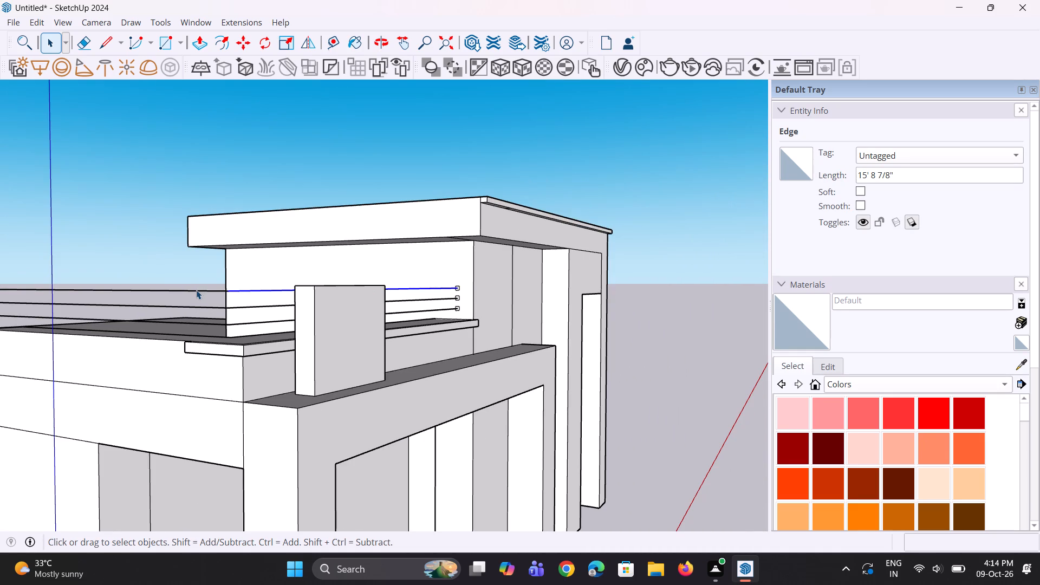
scroll(177, 294, "up", 2)
left_click(199, 290, "ctrl")
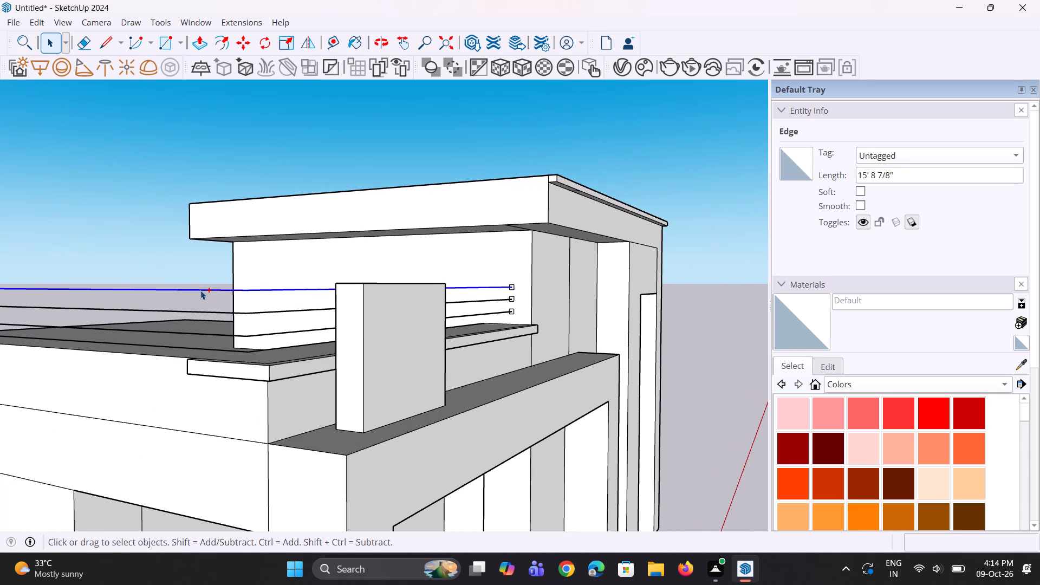
left_click(24, 35)
key("f")
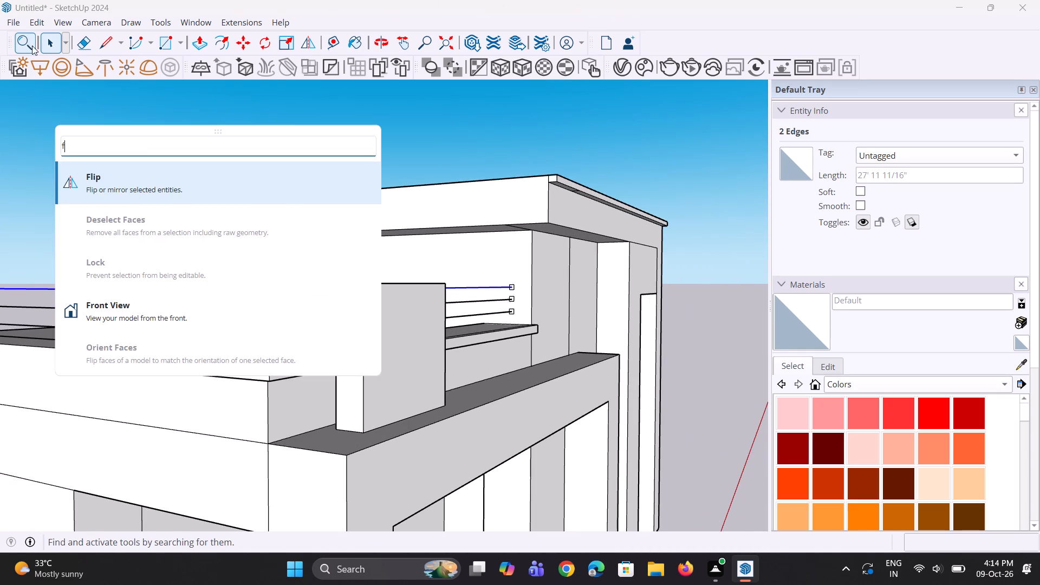
key("o")
key("l")
key("l")
left_click(135, 195)
scroll(537, 281, "up", 2)
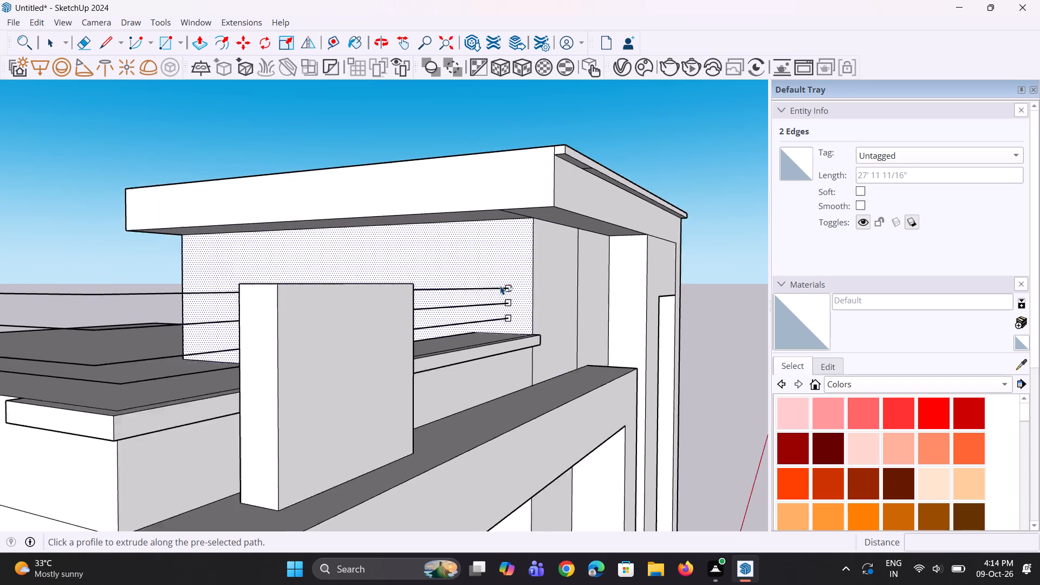
scroll(500, 285, "up", 9)
left_click(512, 292)
scroll(513, 292, "down", 5)
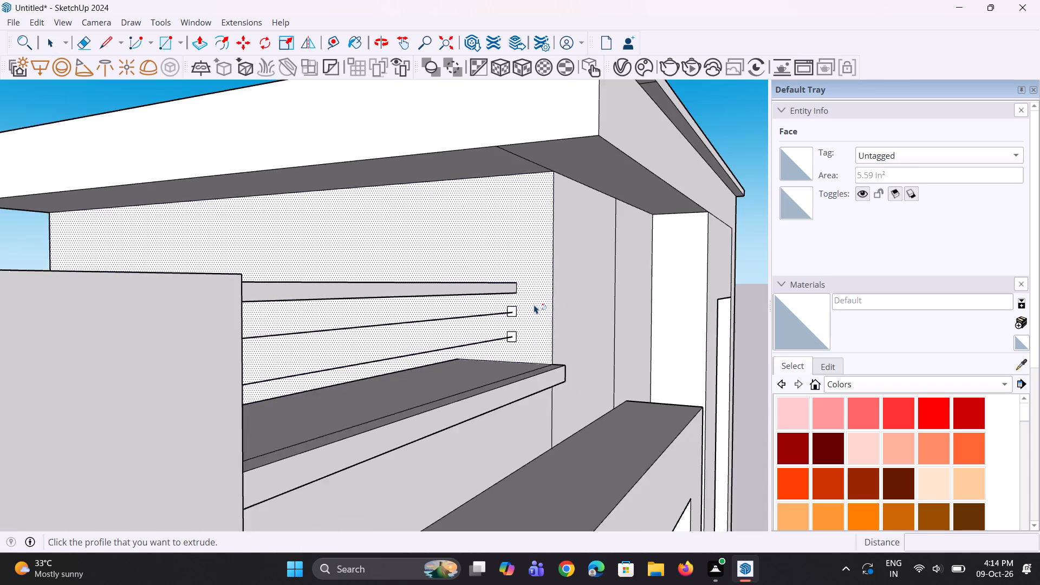
Extrude the middle enlarged rectangle with Follow Me along both edges of the middle railing line.
scroll(534, 304, "down", 9)
middle_click_drag(485, 299, 454, 317)
key("space")
key("space")
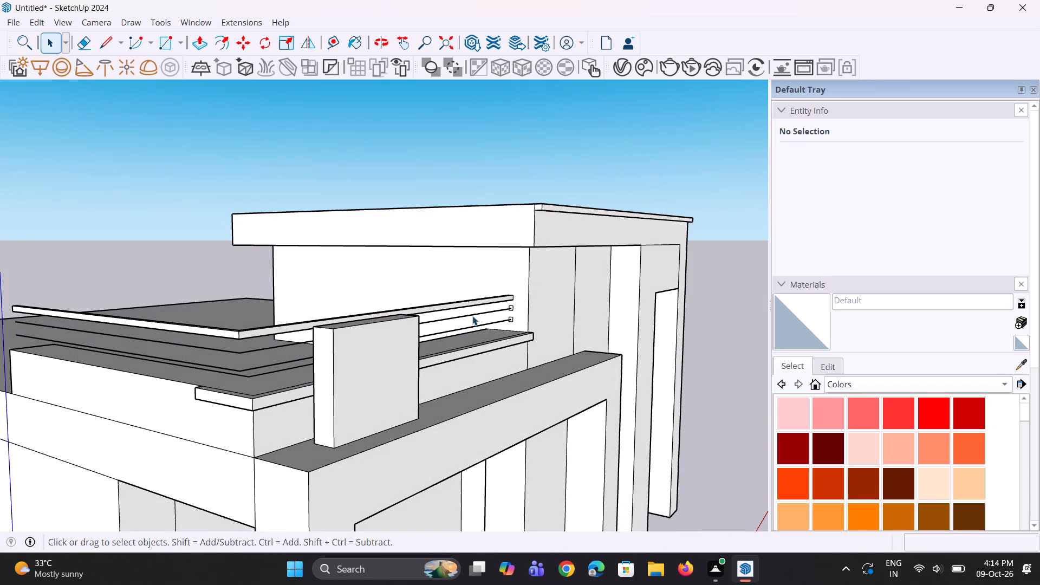
left_click(472, 316)
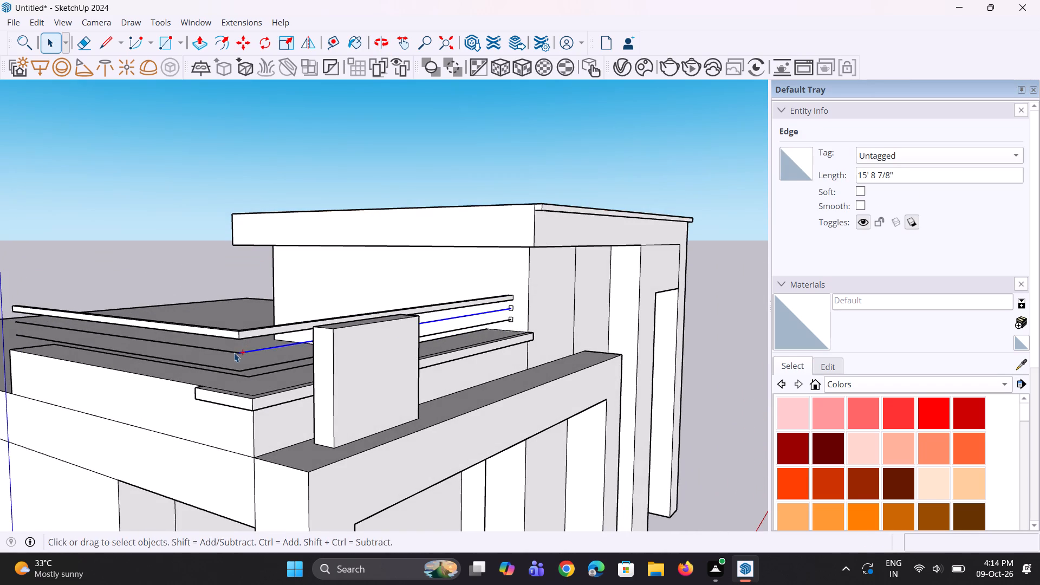
left_click(233, 353, "ctrl")
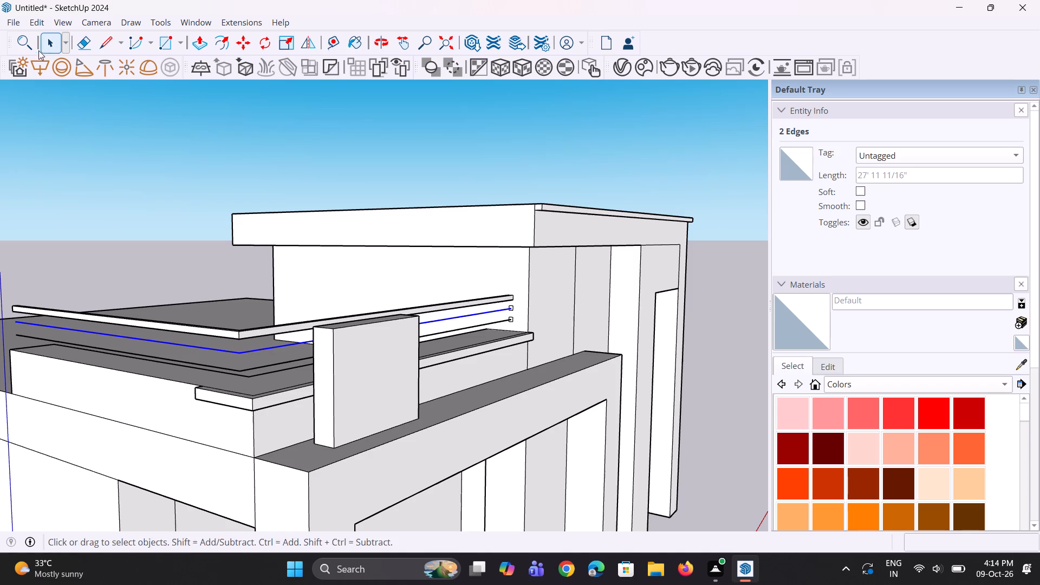
left_click(31, 50)
key("f")
key("o")
key("l")
key("l")
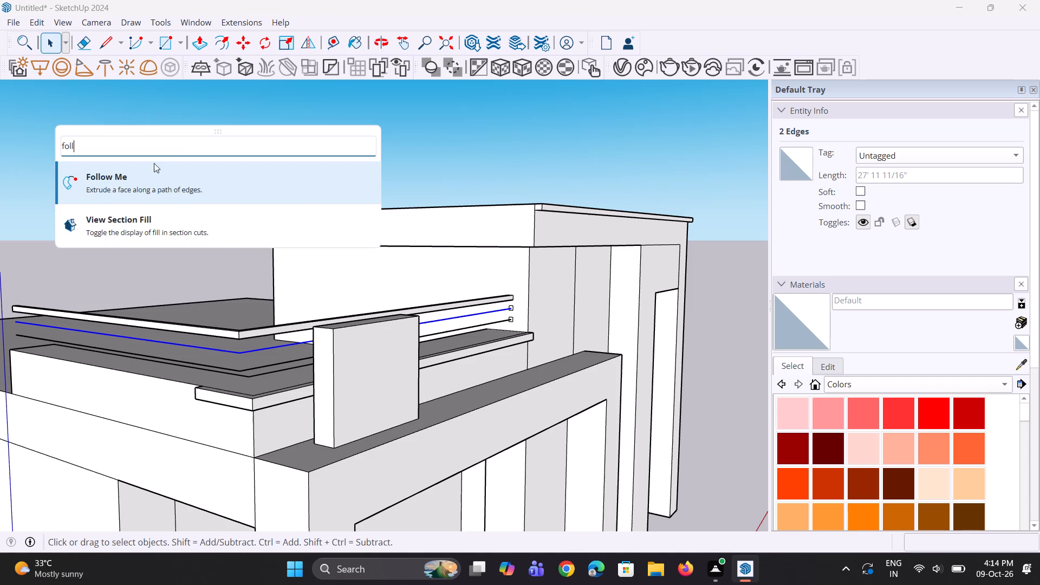
left_click(159, 175)
scroll(586, 302, "up", 4)
scroll(472, 318, "up", 8)
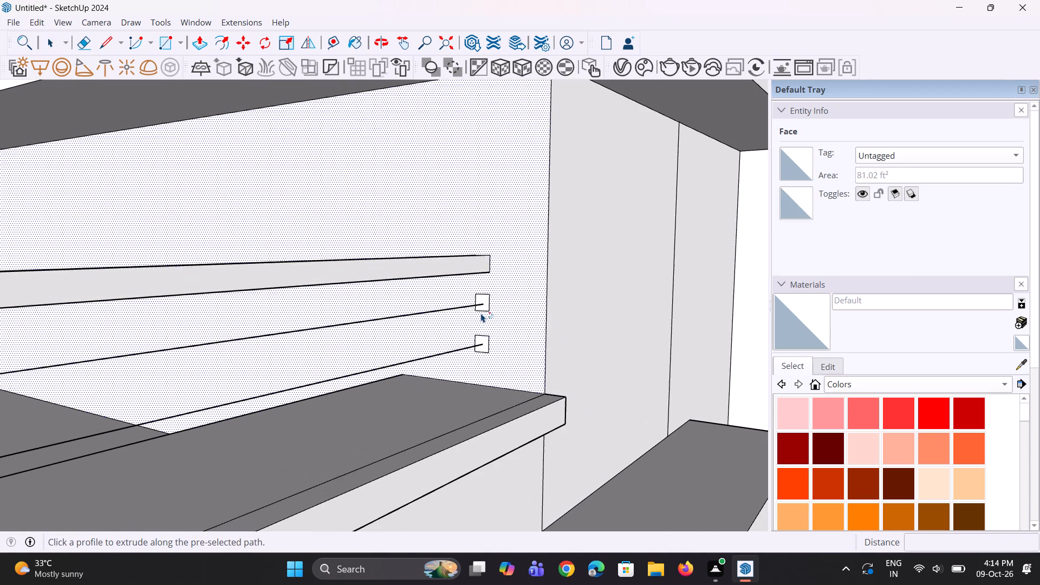
left_click(484, 308)
Extrude the lowest enlarged rectangle with Follow Me along both edges of the lowest railing line.
scroll(485, 308, "down", 10)
key("space")
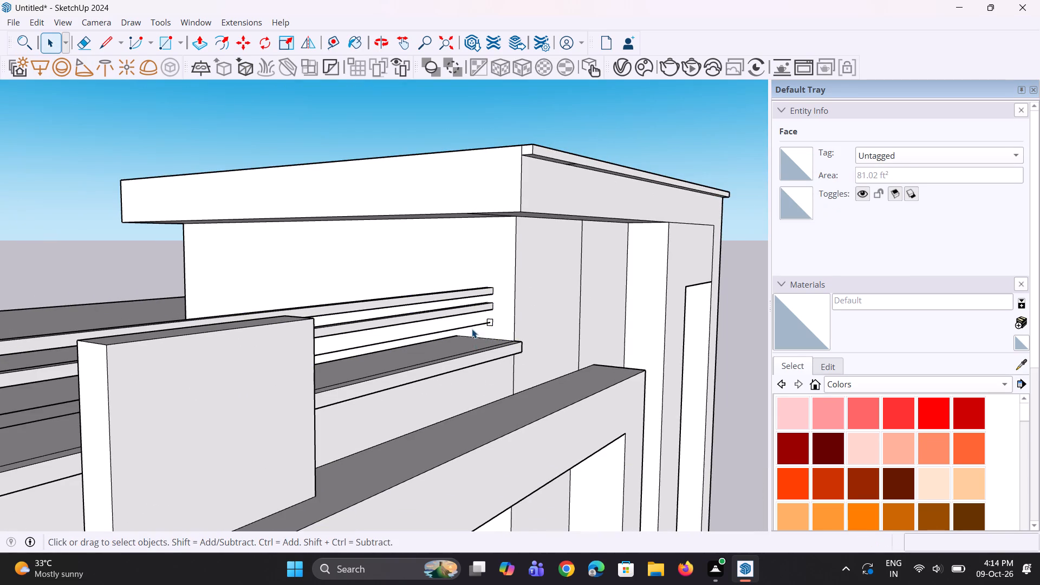
left_click(472, 328)
scroll(512, 316, "down", 9)
scroll(347, 344, "up", 4)
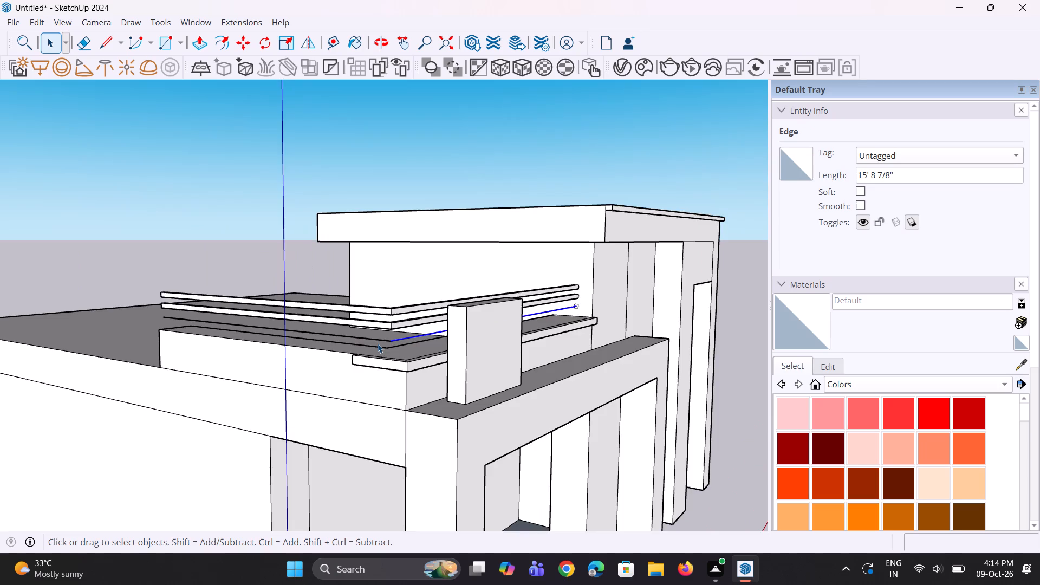
scroll(378, 343, "up", 3)
middle_click_drag(385, 356, 338, 361)
scroll(338, 359, "up", 1)
left_click(337, 342, "ctrl")
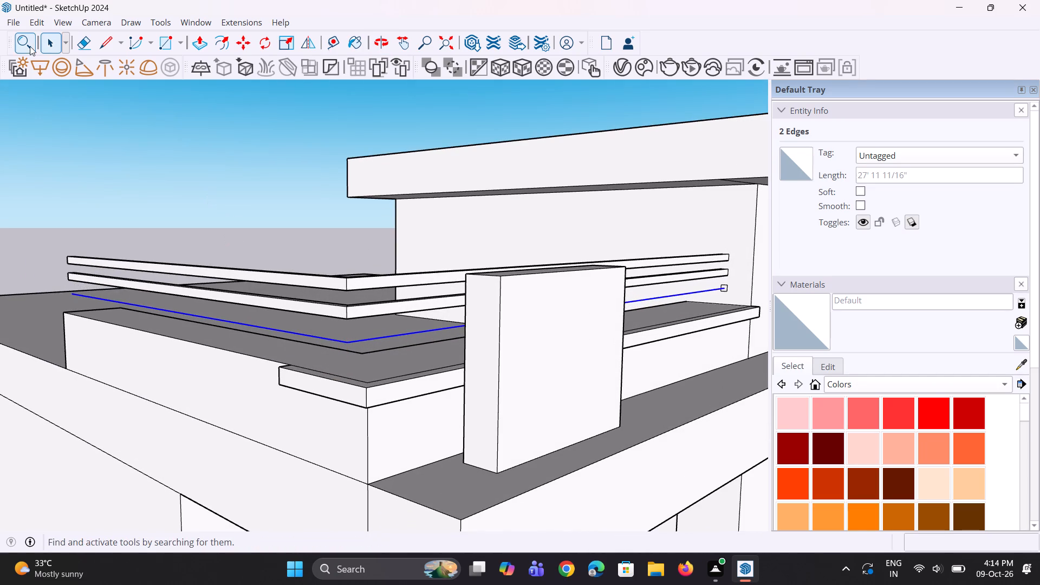
left_click(30, 46)
key("f")
key("o")
key("l")
key("l")
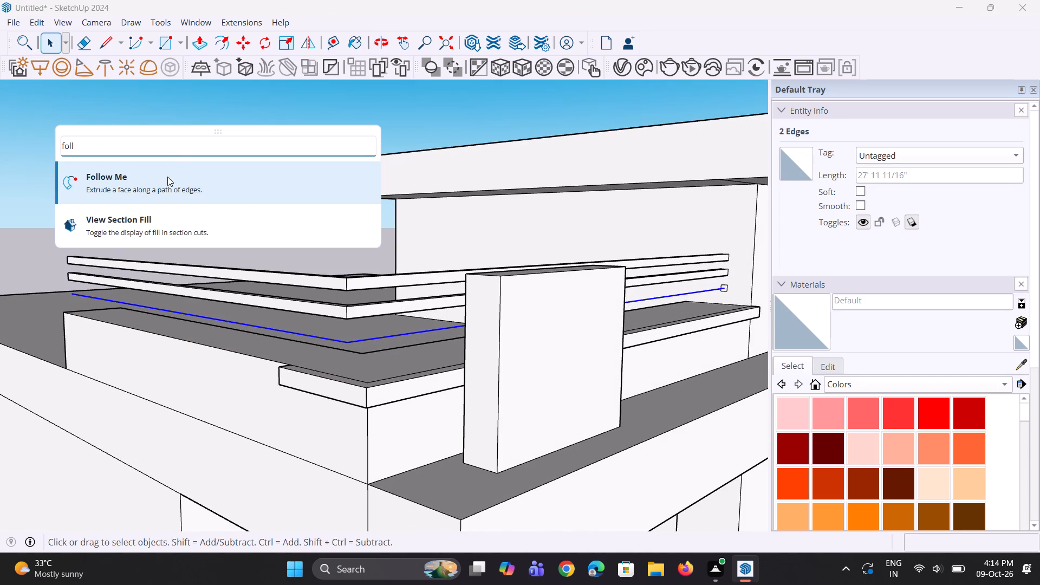
left_click_drag(167, 178, 175, 181)
scroll(703, 265, "up", 12)
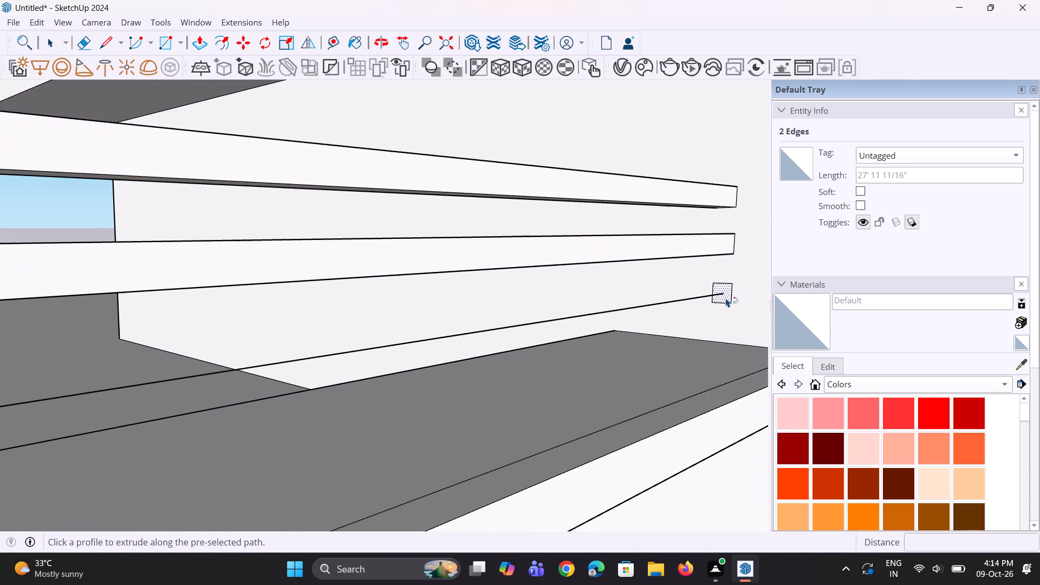
left_click(726, 298)
Examine the three extruded railings and the parapet corner from several sides of the building.
scroll(724, 298, "down", 16)
middle_click_drag(589, 284, 517, 287)
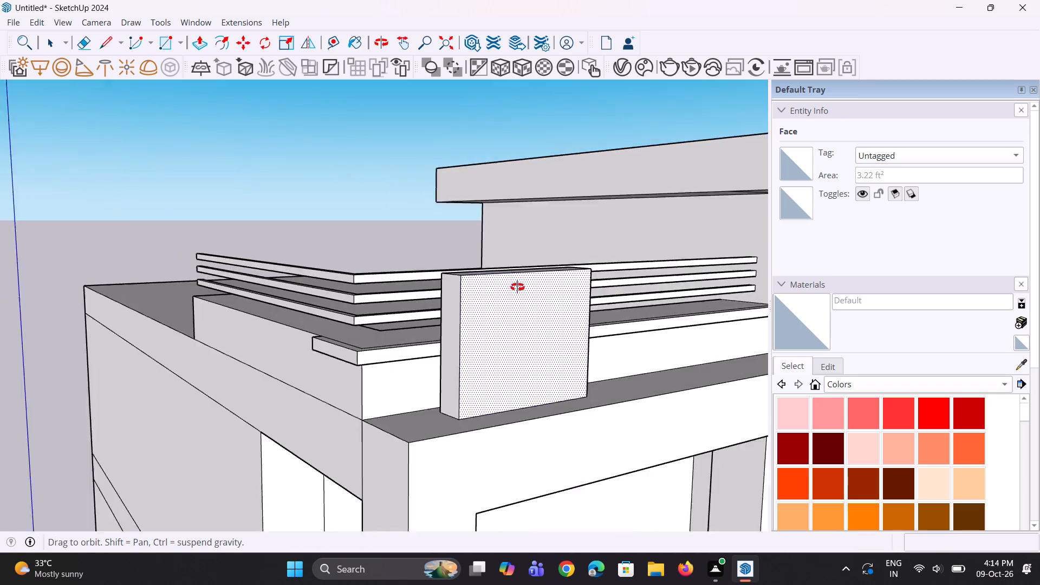
middle_click_drag(517, 287, 476, 268)
scroll(484, 279, "down", 5)
middle_click_drag(482, 268, 506, 320)
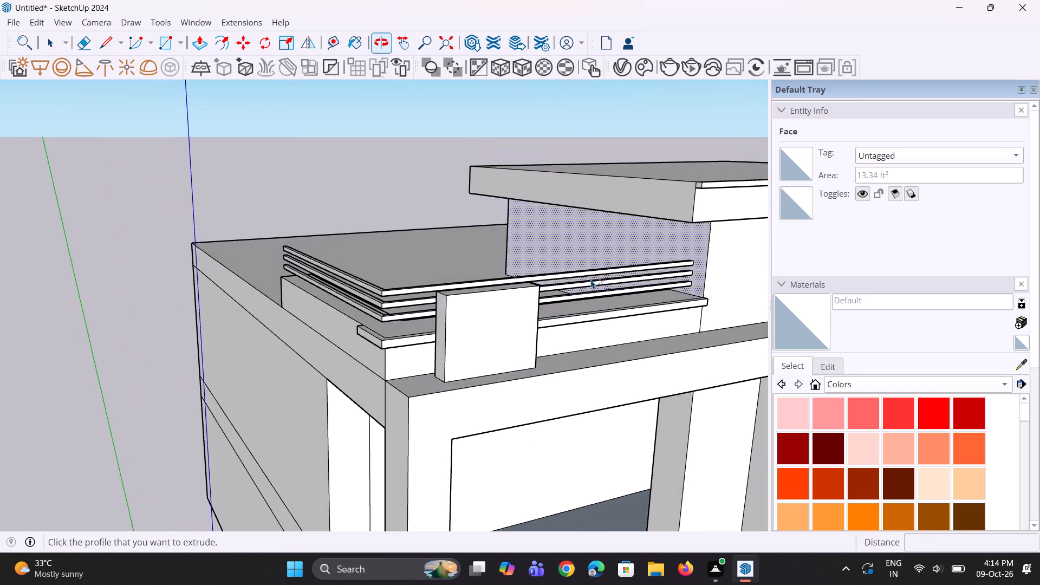
scroll(654, 246, "up", 4)
middle_click_drag(596, 268, 655, 285)
scroll(685, 276, "down", 4)
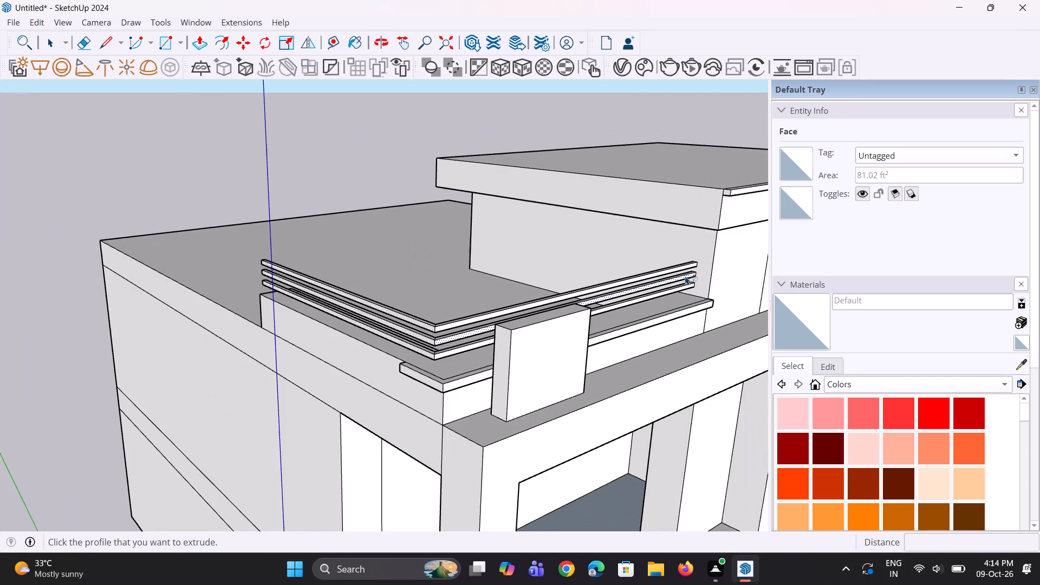
middle_click_drag(681, 276, 615, 241)
scroll(615, 241, "up", 1)
scroll(586, 233, "down", 4)
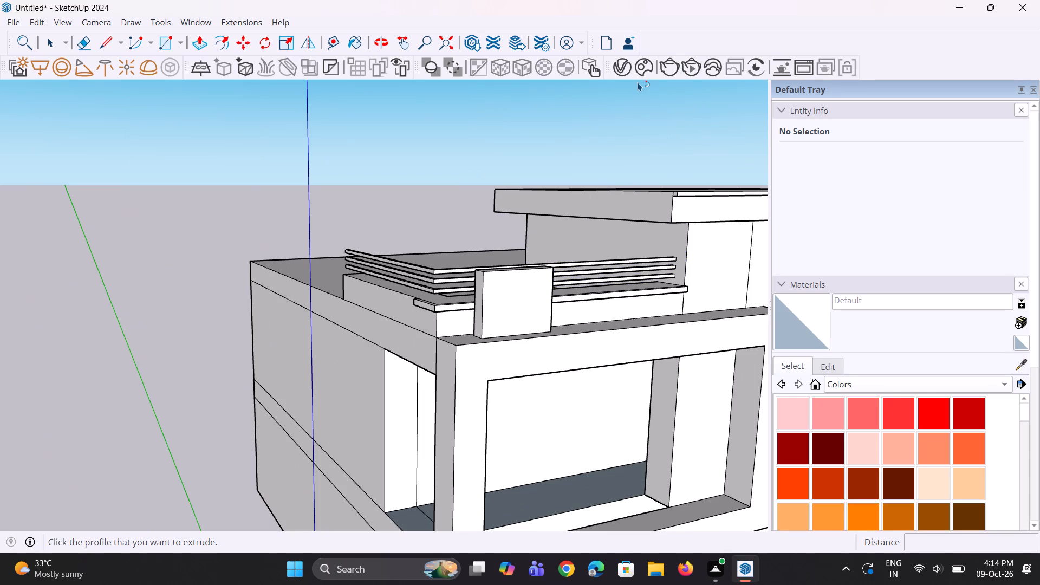
scroll(492, 269, "down", 3)
middle_click_drag(492, 286, 479, 291)
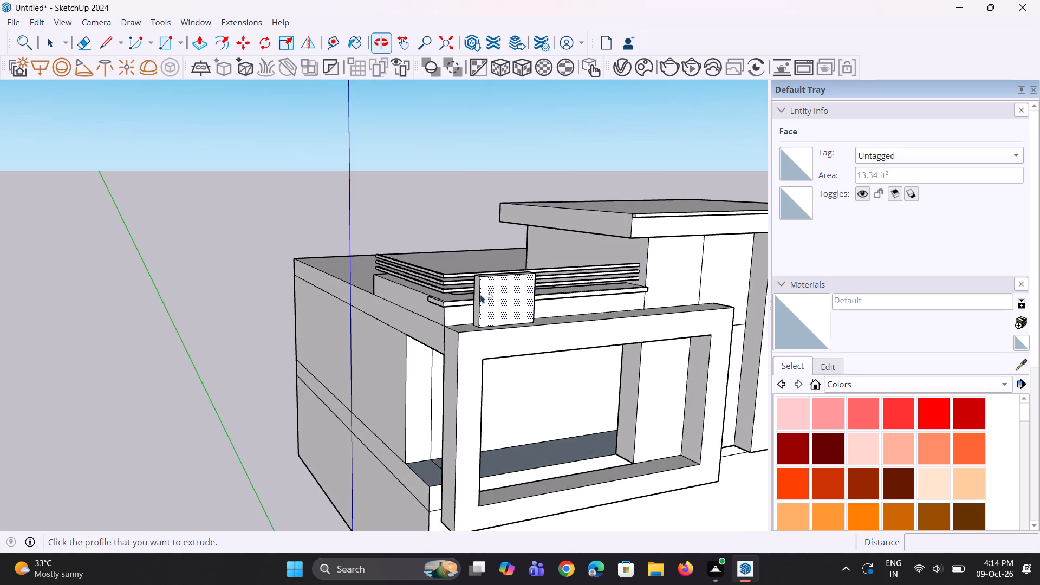
scroll(492, 302, "up", 3)
middle_click_drag(491, 291, 468, 295)
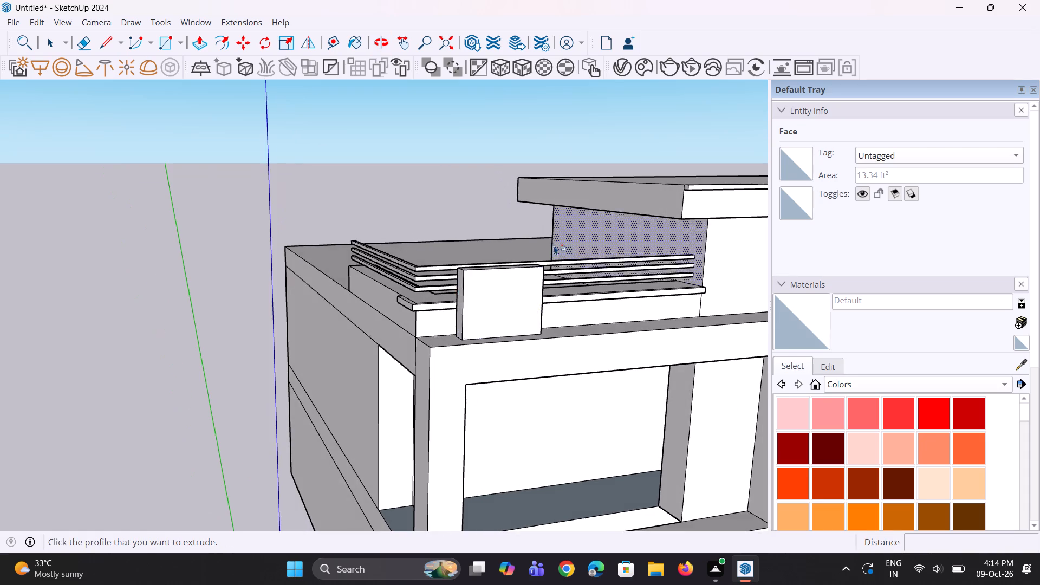
scroll(554, 245, "down", 4)
middle_click_drag(549, 289, 560, 329)
middle_click_drag(567, 305, 556, 281)
scroll(556, 263, "down", 5)
middle_click_drag(559, 285, 609, 288)
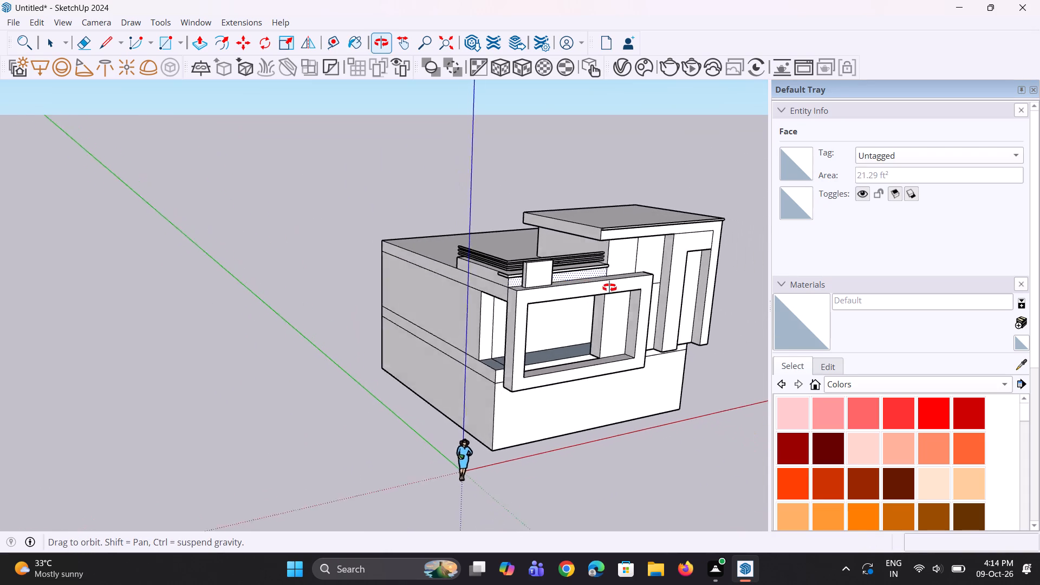
middle_click_drag(609, 288, 612, 267)
scroll(478, 296, "up", 5)
middle_click_drag(461, 244, 649, 277)
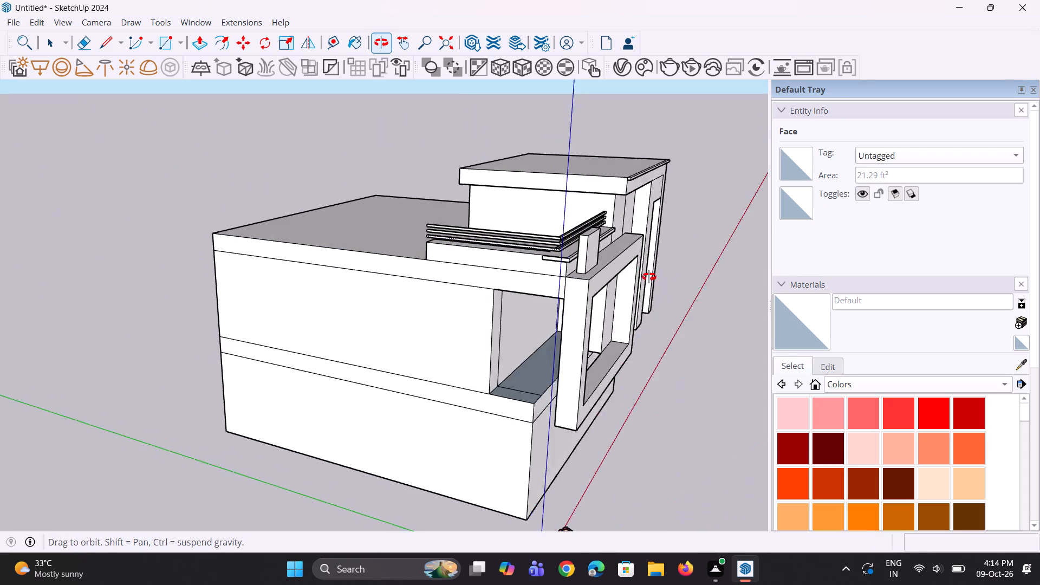
middle_click_drag(649, 277, 669, 277)
Push/Pull the end face of the side parapet's coping 10' 11 7/16" to the parapet's rear end.
scroll(517, 284, "up", 4)
middle_click_drag(525, 260, 692, 235)
scroll(692, 235, "up", 1)
scroll(629, 212, "up", 7)
key("p")
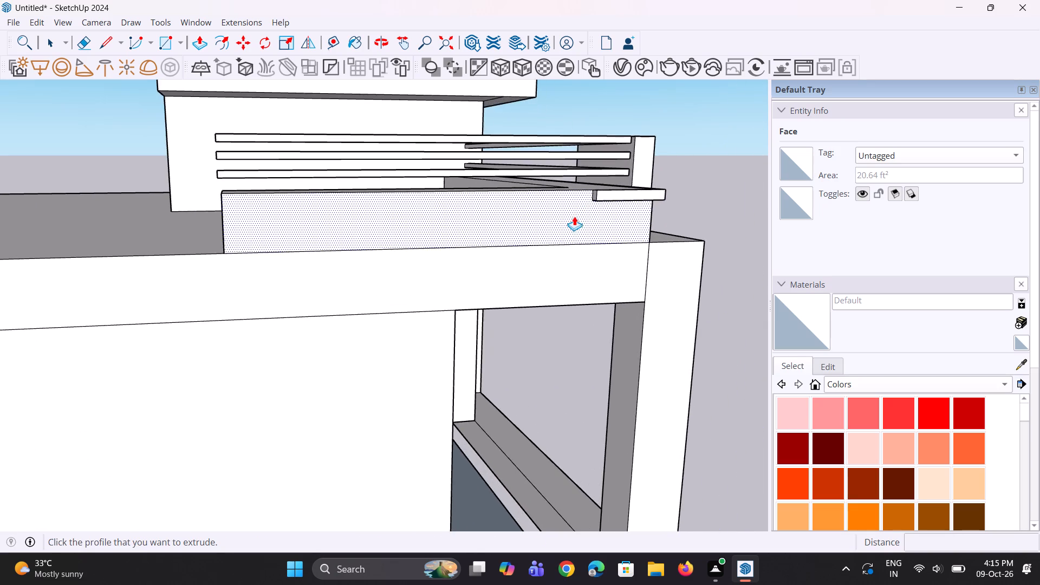
middle_click_drag(553, 221, 654, 214)
scroll(639, 191, "up", 3)
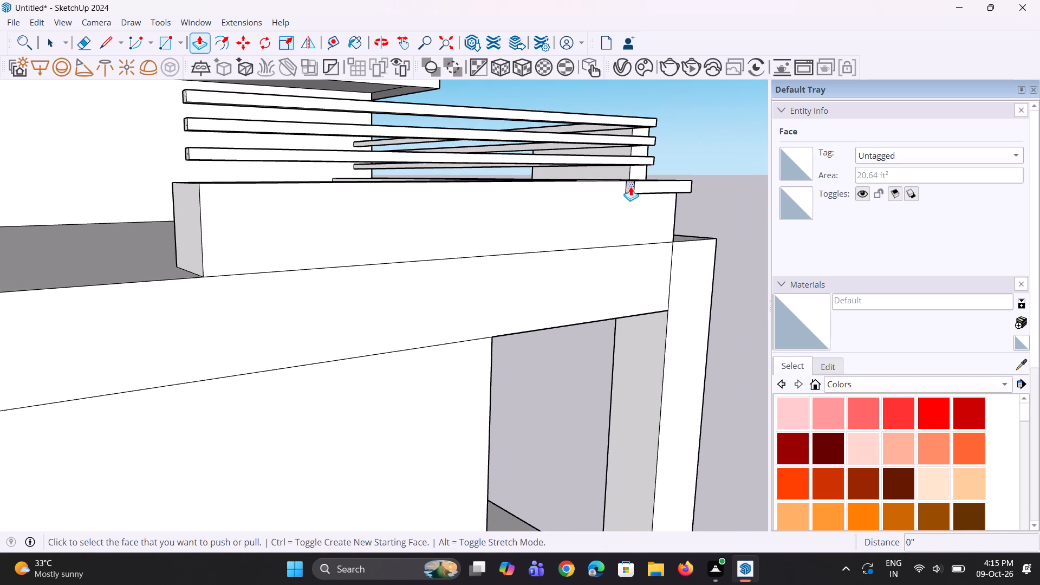
left_click(630, 186)
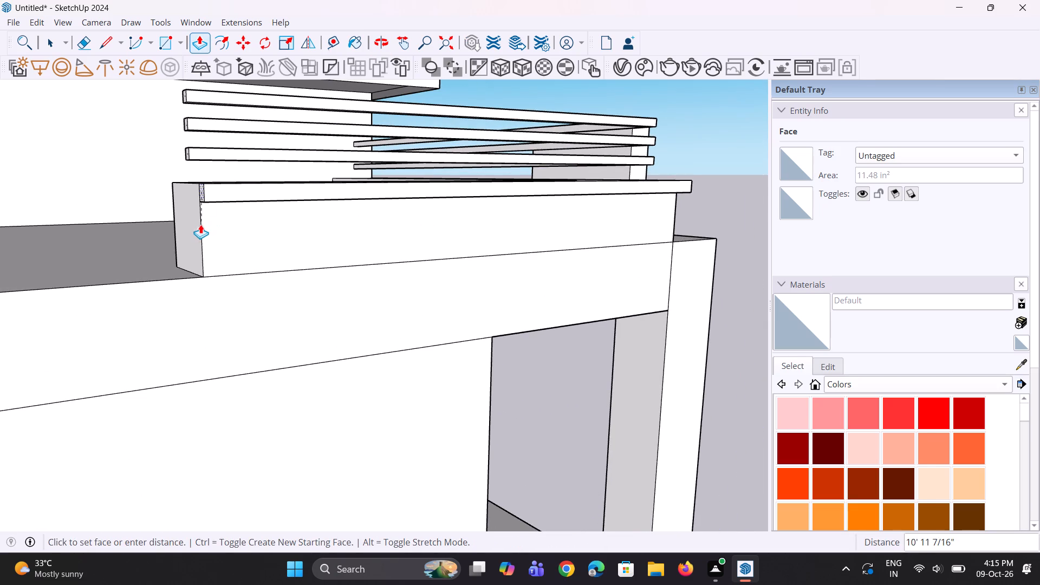
left_click(200, 224)
Push/Pull the side parapet's end face 26' 3/8" along the roof edge to the building's rear corner.
scroll(214, 232, "down", 4)
middle_click_drag(162, 246, 328, 290)
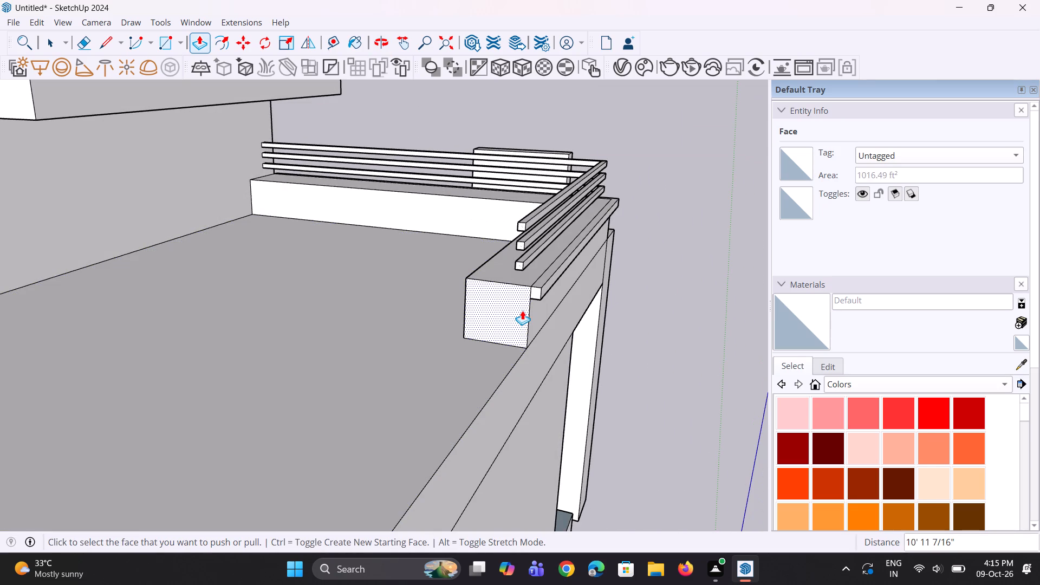
left_click(522, 313)
scroll(483, 339, "down", 10)
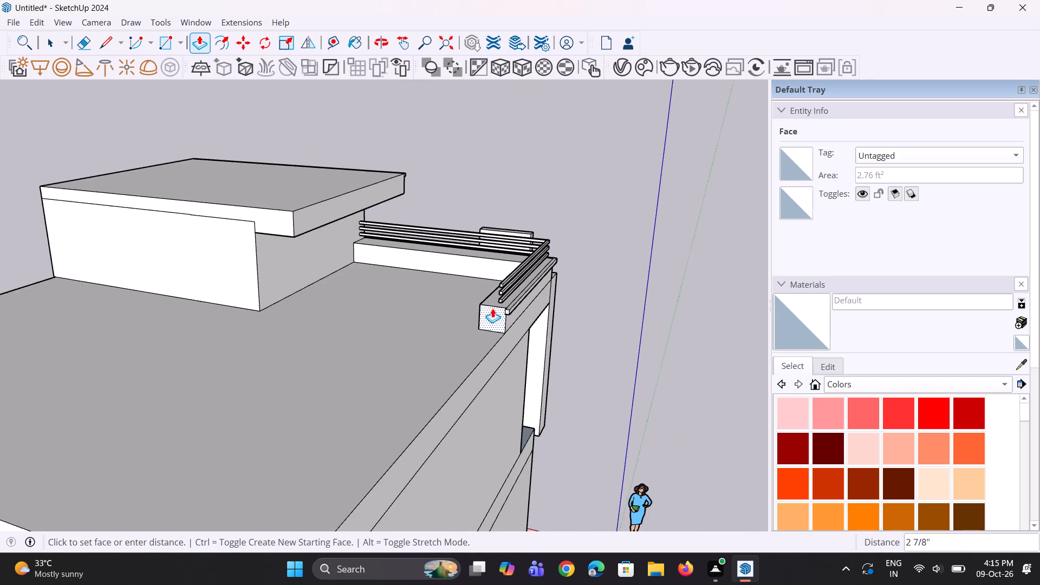
scroll(493, 308, "down", 3)
left_click(346, 510)
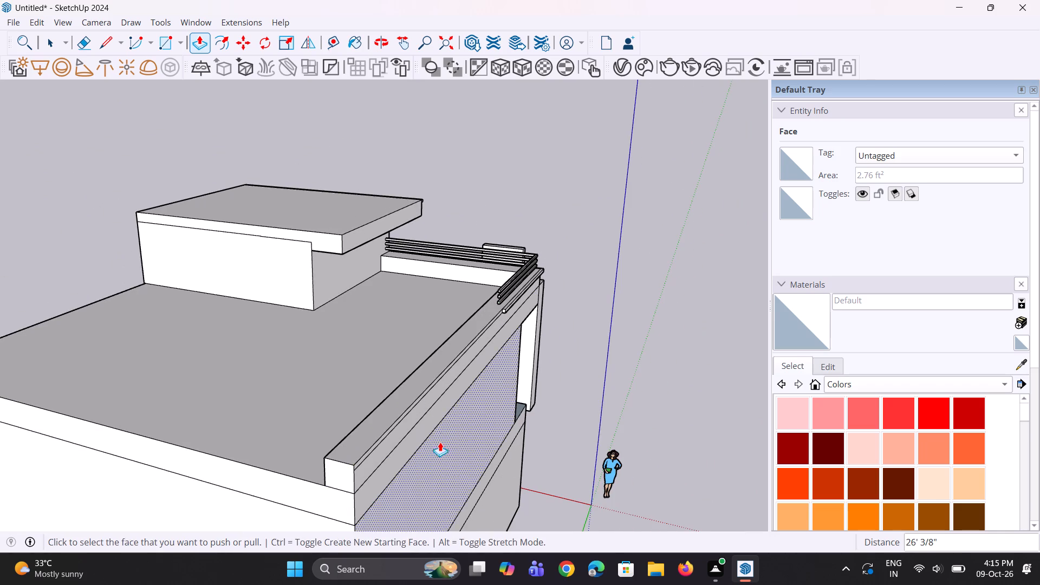
Push/Pull the side coping's end face along the lengthened parapet to its rear end.
middle_click_drag(440, 440, 428, 420)
scroll(482, 314, "up", 5)
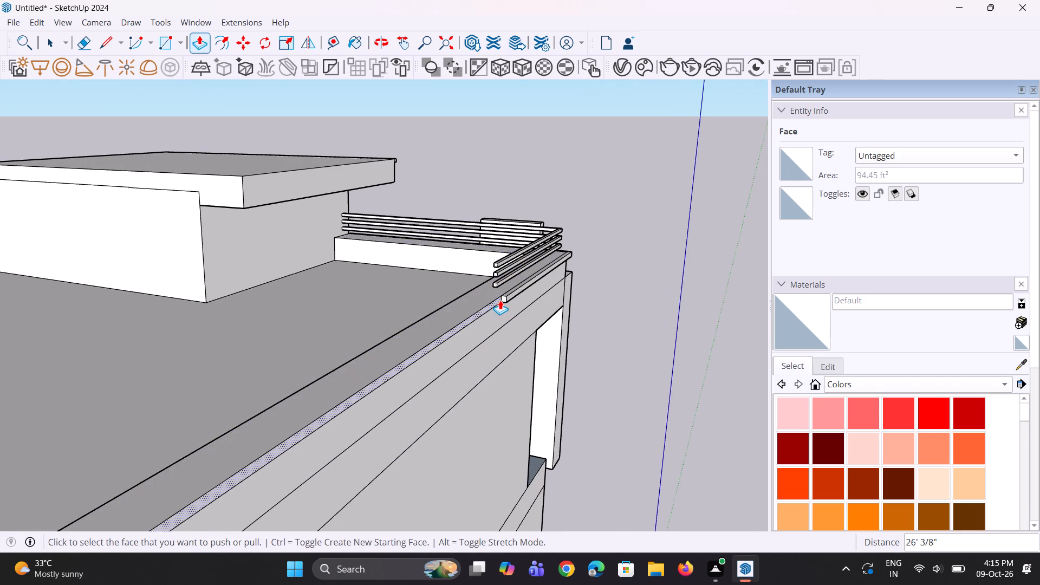
left_click(503, 298)
scroll(431, 344, "down", 2)
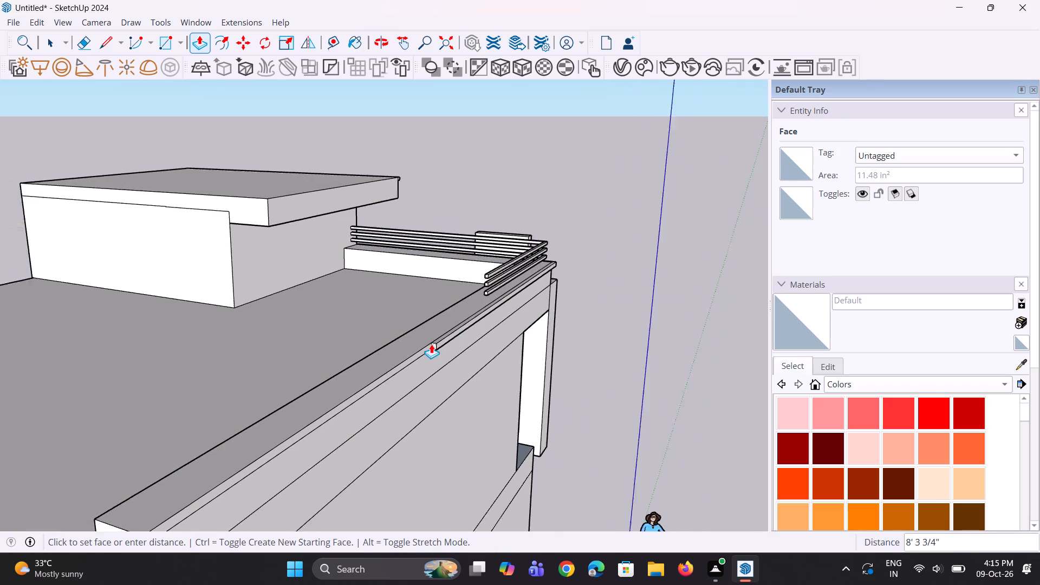
scroll(431, 344, "down", 5)
left_click(275, 442)
Examine the whole building from the rear, side and front, checking the parapet, coping and railings.
middle_click_drag(396, 433, 293, 415)
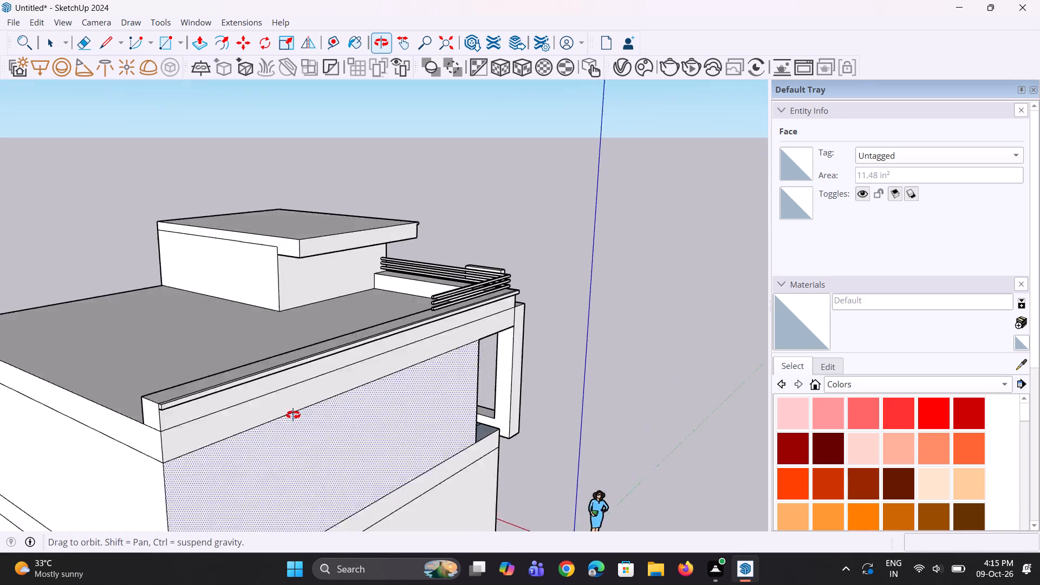
middle_click_drag(293, 415, 293, 412)
scroll(350, 295, "down", 4)
middle_click_drag(545, 302, 322, 306)
middle_click_drag(405, 292, 211, 270)
middle_click_drag(320, 246, 114, 258)
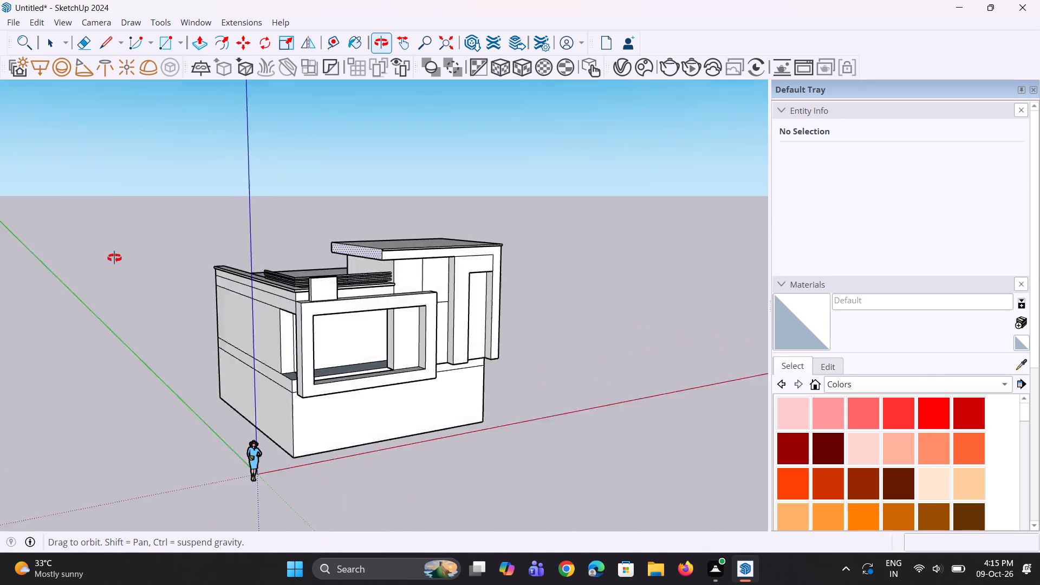
middle_click_drag(114, 258, 113, 259)
scroll(336, 224, "up", 3)
middle_click_drag(398, 331, 315, 296)
scroll(383, 268, "up", 4)
middle_click(387, 259)
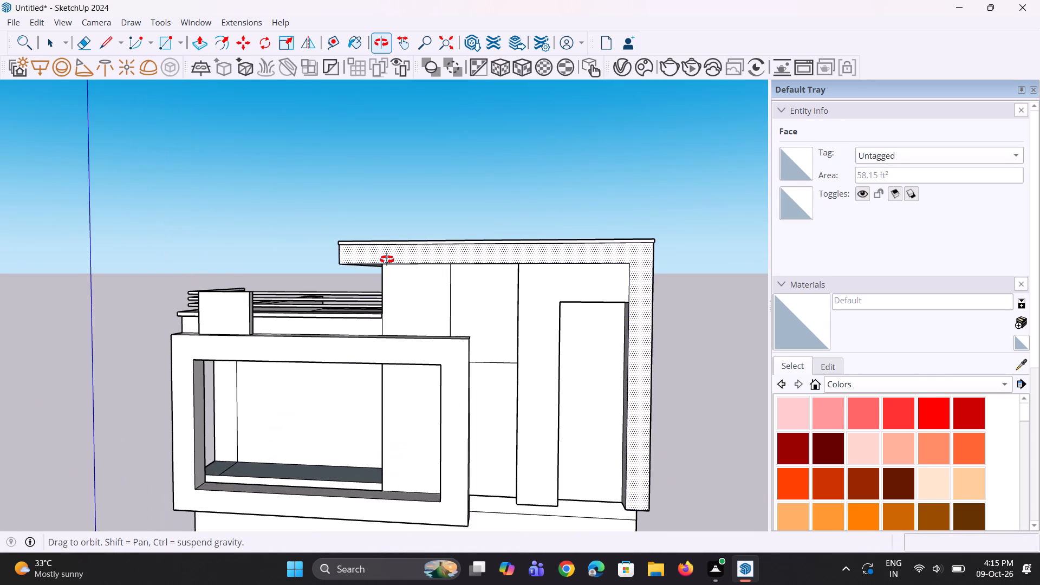
scroll(390, 260, "down", 4)
middle_click_drag(387, 274, 689, 344)
middle_click(700, 344)
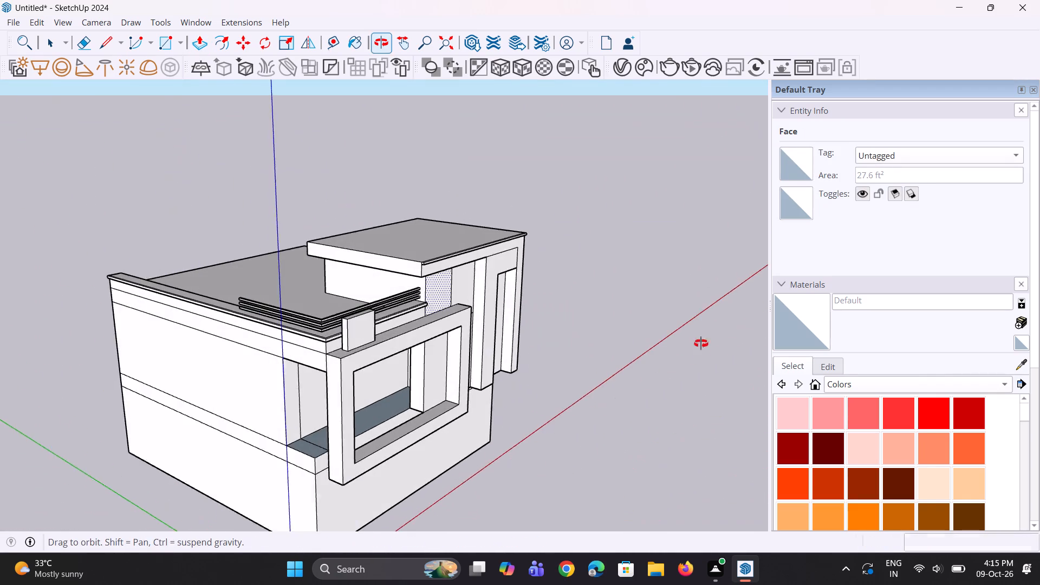
Push/Pull the front parapet's inner face toward the roof to make that parapet thicker.
scroll(391, 336, "up", 3)
middle_click_drag(399, 304, 630, 329)
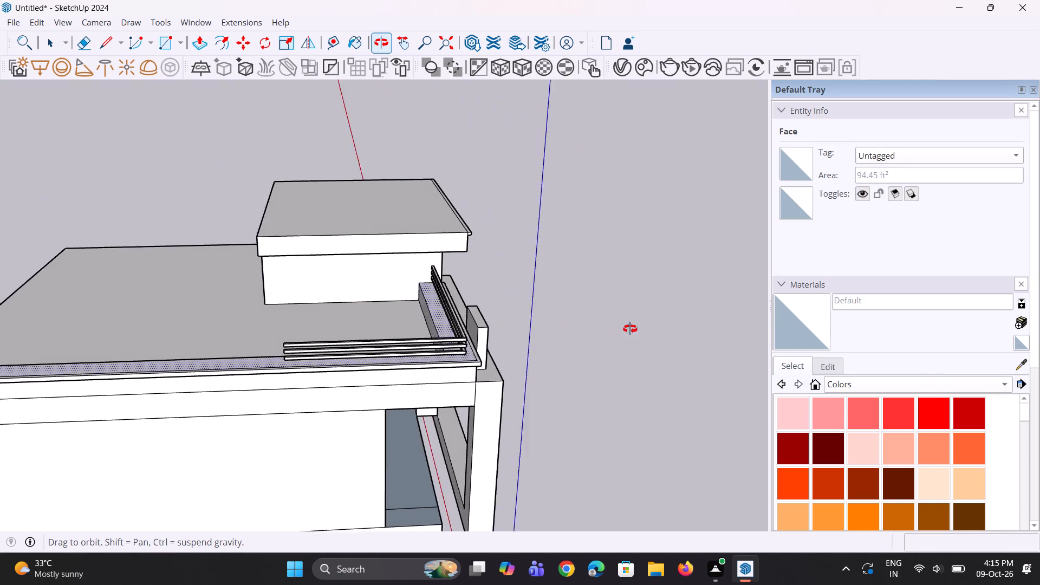
middle_click_drag(630, 329, 639, 318)
scroll(375, 320, "up", 2)
left_click(444, 305)
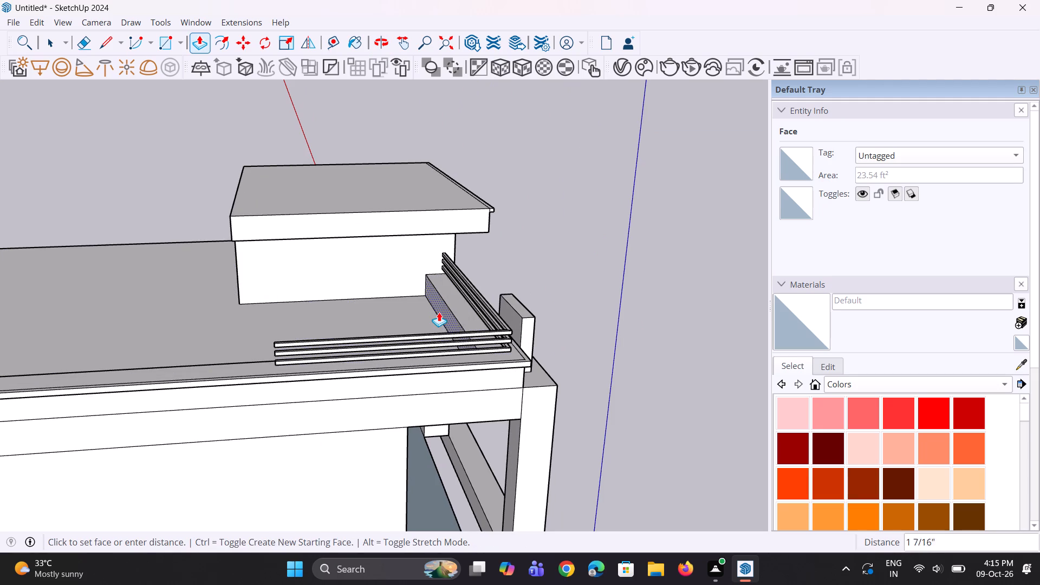
left_click(427, 316)
Examine the thickened front parapet and its corner with the railings from several angles.
middle_click_drag(438, 305, 300, 250)
scroll(300, 250, "up", 1)
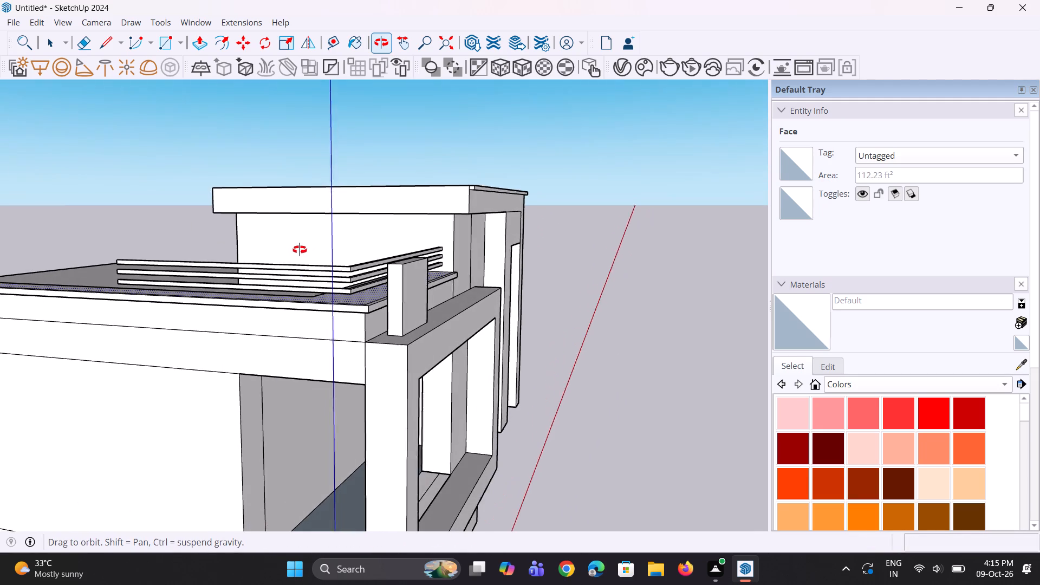
middle_click_drag(300, 250, 291, 256)
scroll(336, 282, "up", 2)
middle_click_drag(340, 284, 405, 344)
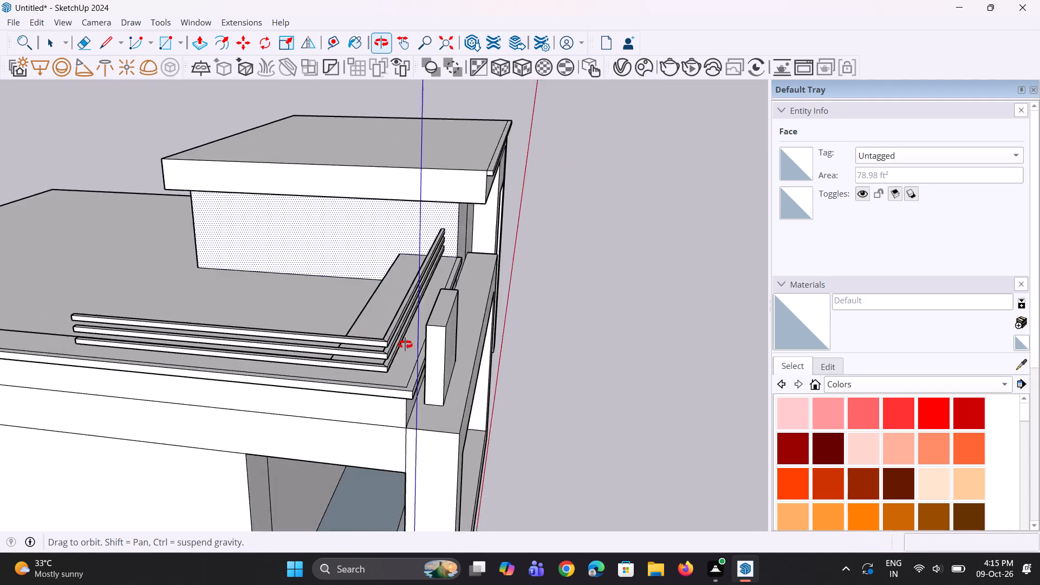
middle_click_drag(405, 344, 464, 342)
middle_click_drag(412, 274, 412, 267)
scroll(408, 264, "up", 3)
middle_click_drag(404, 263, 404, 258)
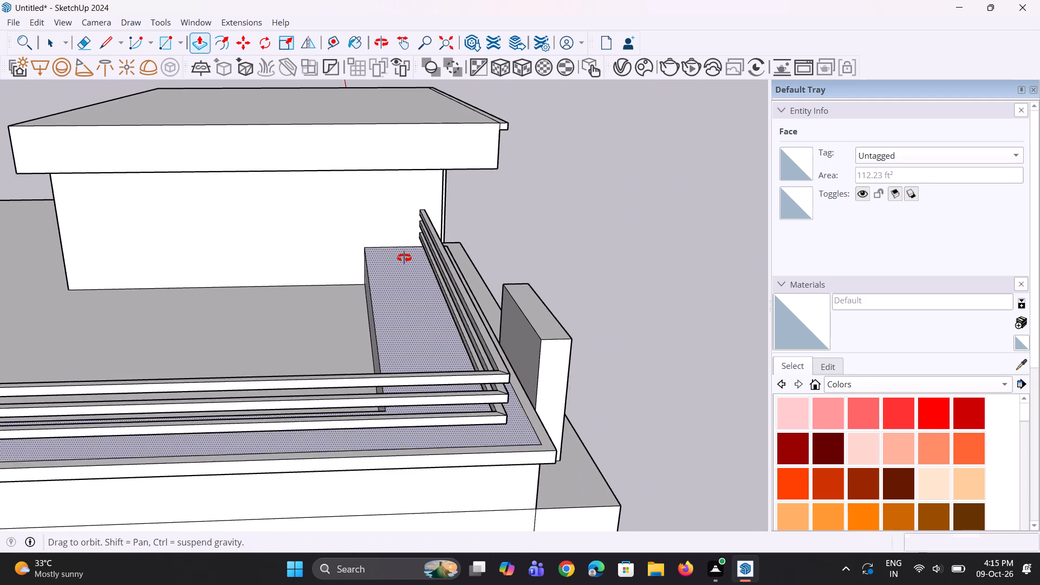
Draw a small rectangle of about 30 sq in on the thickened parapet's top, beside the railing ends near the upper room's wall.
middle_click_drag(404, 258, 588, 192)
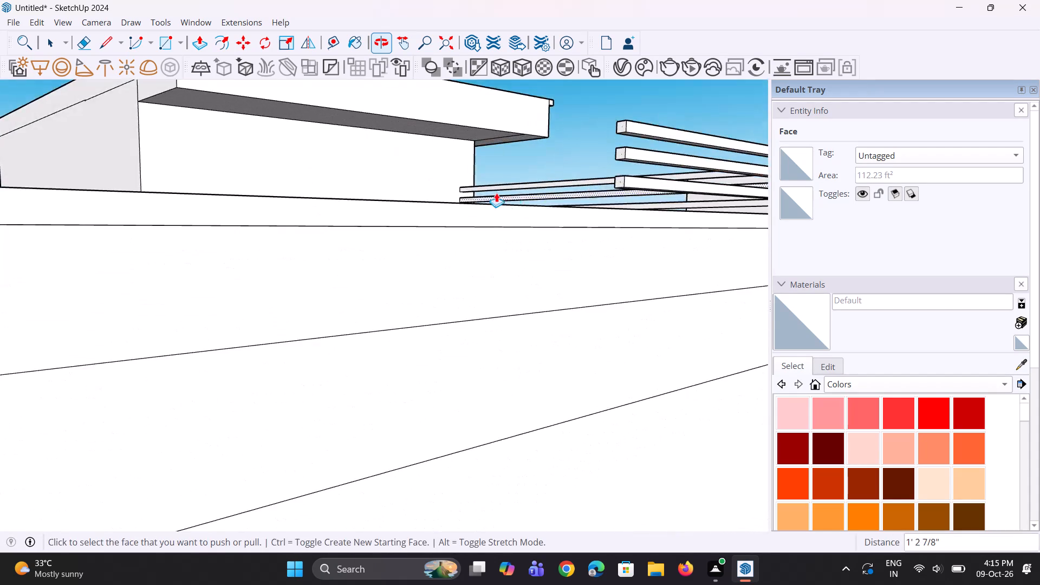
scroll(489, 185, "up", 5)
middle_click_drag(448, 226, 455, 290)
scroll(454, 317, "up", 3)
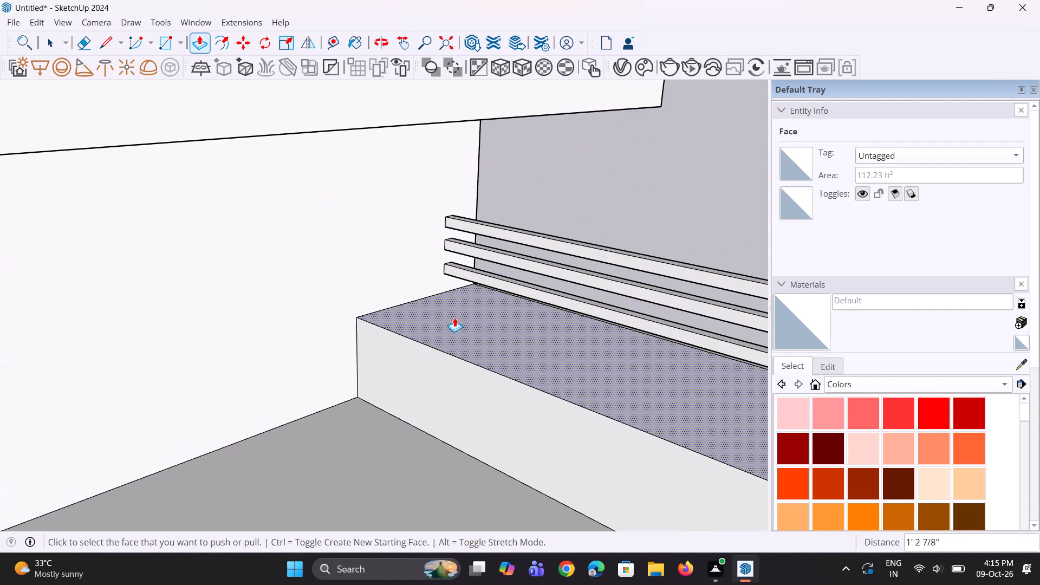
key("r")
left_click(444, 305)
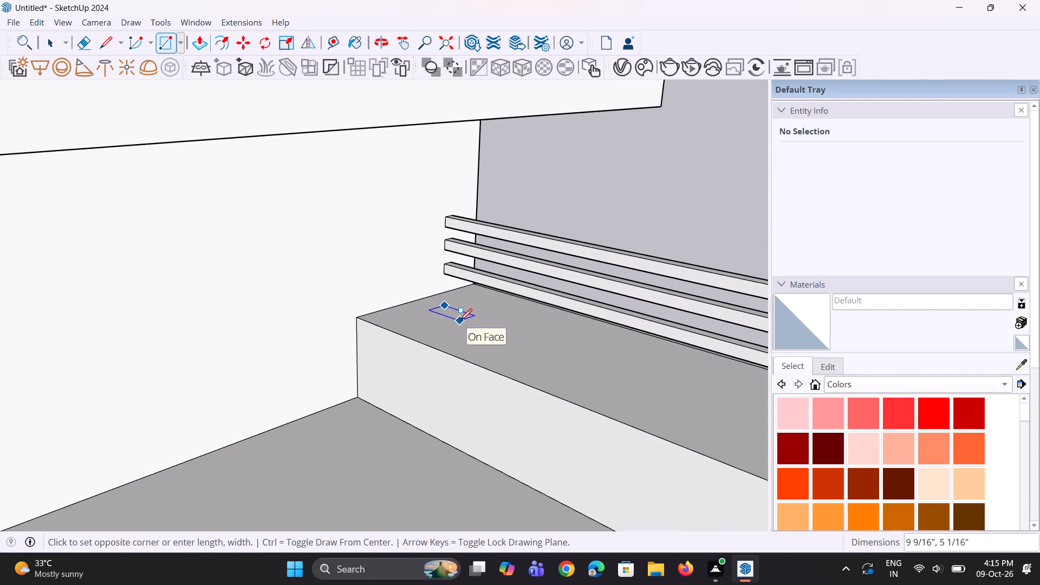
left_click(453, 317)
middle_click_drag(449, 350, 441, 389)
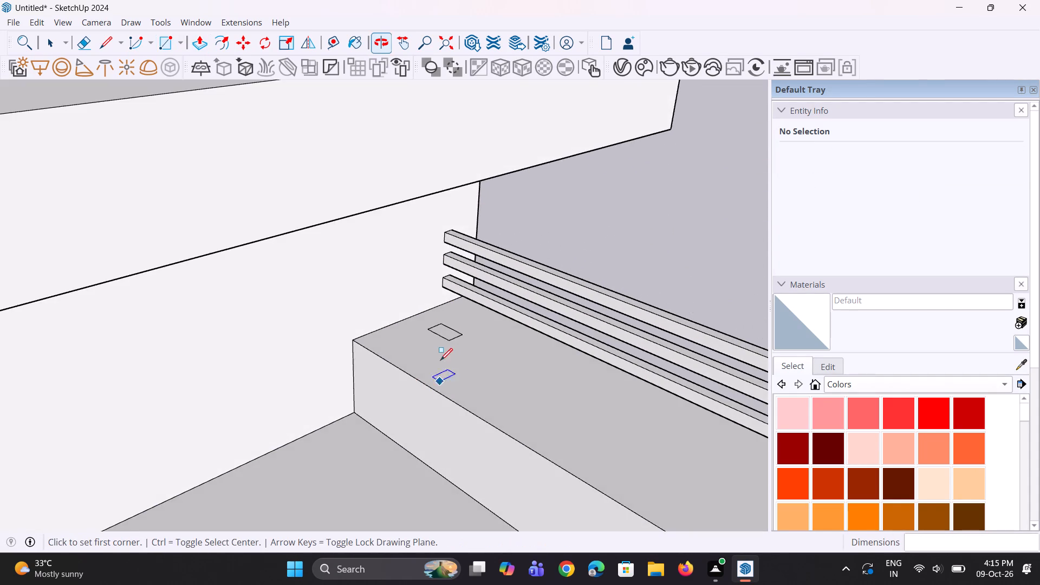
Copy the rectangle along the parapet top at about 9" spacing and multiply it into three copies.
scroll(443, 330, "up", 5)
key("space")
left_click(448, 336)
scroll(444, 364, "up", 2)
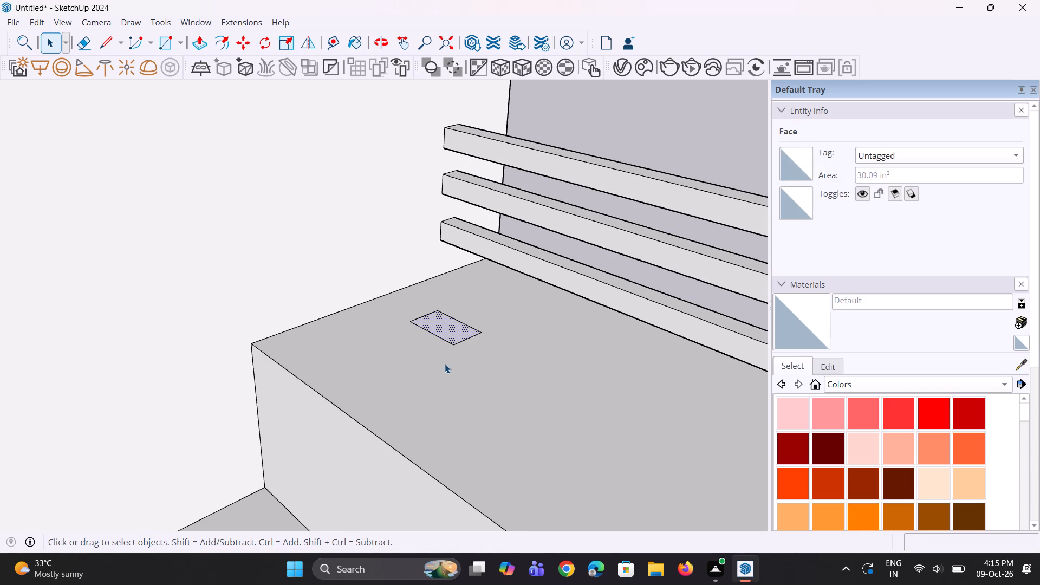
key("m")
left_click(479, 335)
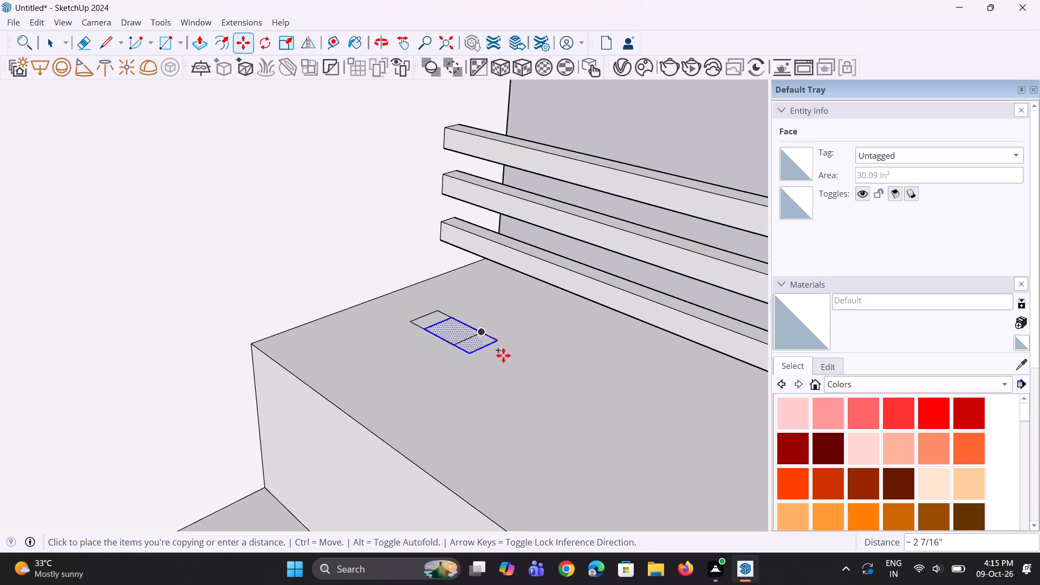
left_click(548, 378)
type("*3")
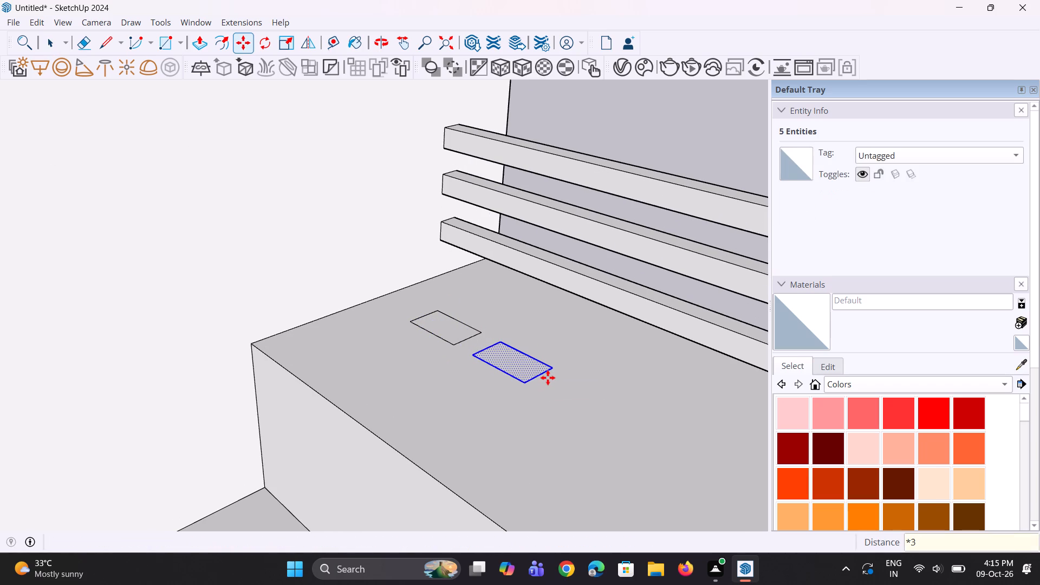
key("Return")
scroll(400, 417, "down", 9)
middle_click_drag(481, 388, 450, 380)
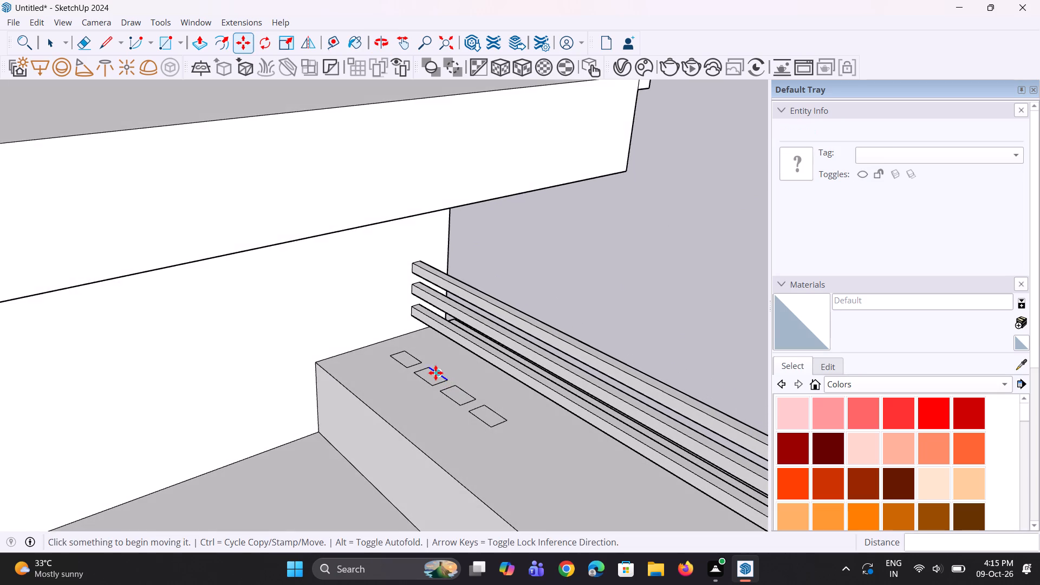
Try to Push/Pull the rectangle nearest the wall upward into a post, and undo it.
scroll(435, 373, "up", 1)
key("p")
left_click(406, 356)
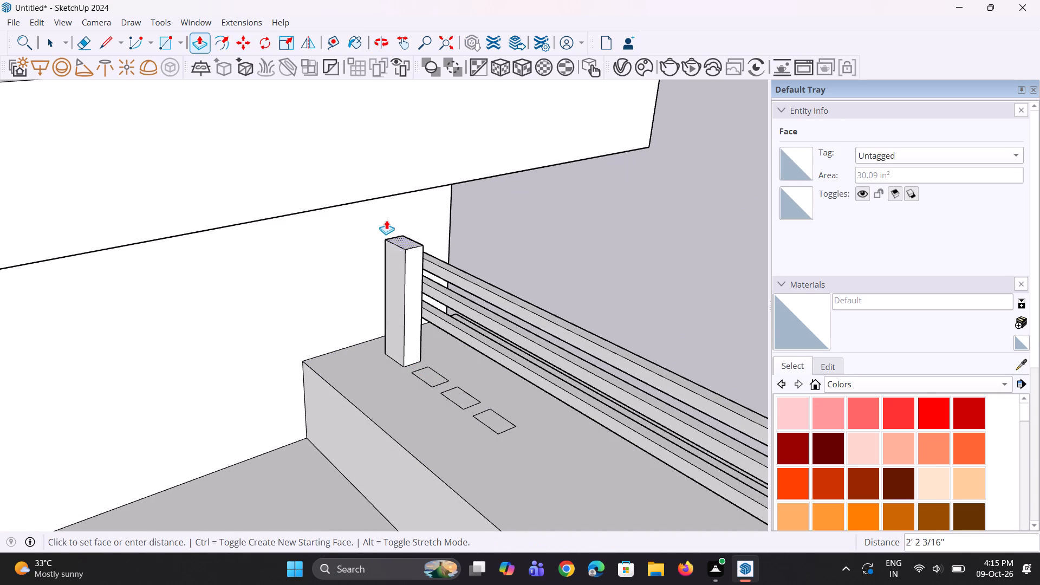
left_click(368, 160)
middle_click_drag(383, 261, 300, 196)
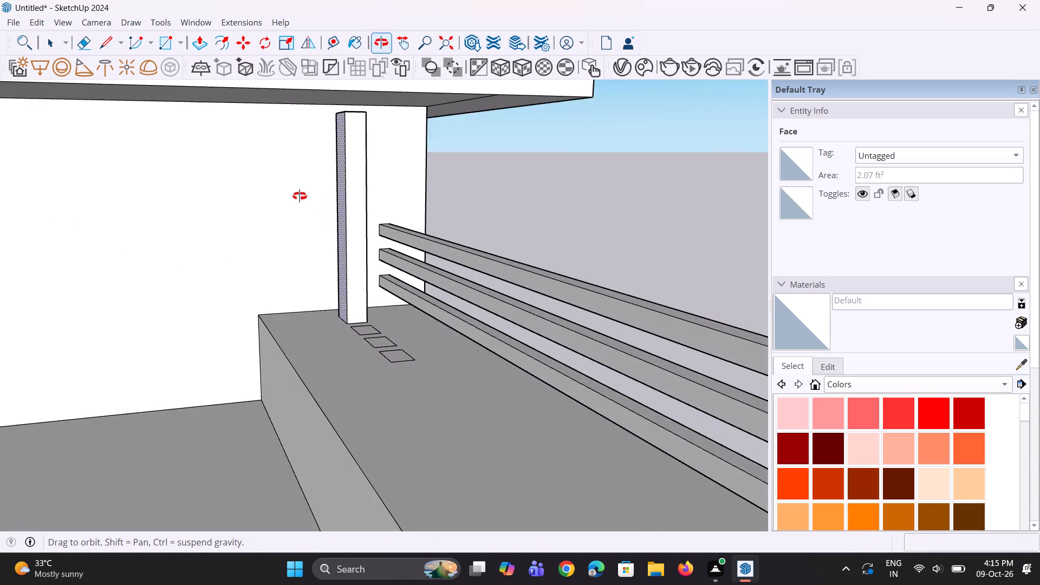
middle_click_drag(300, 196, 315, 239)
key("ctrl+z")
Push/Pull the three rectangles nearest the wall up about 4' 2 5/8" to the roof overhang as vertical posts.
middle_click_drag(313, 266, 192, 217)
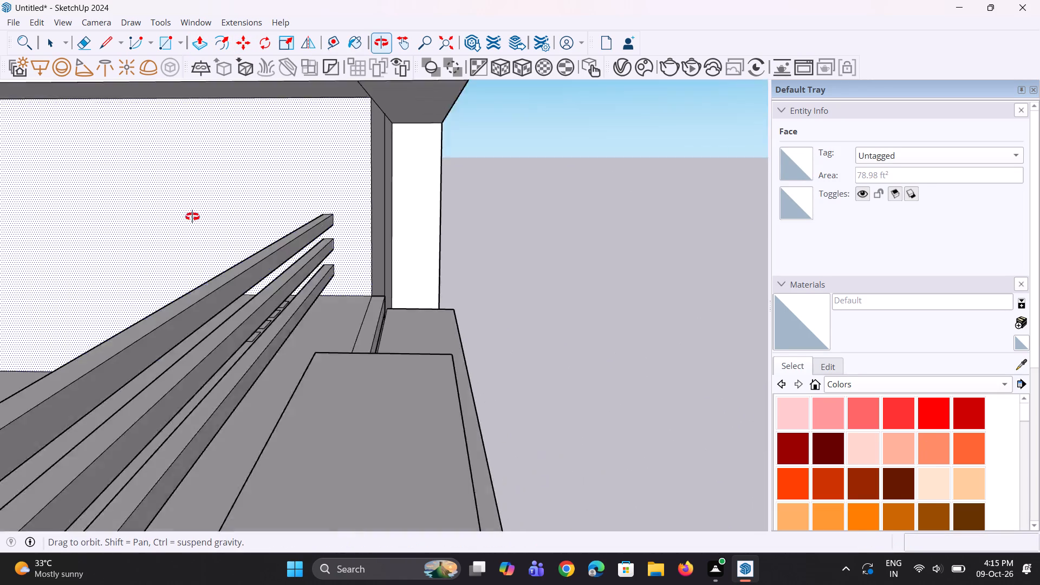
middle_click_drag(192, 217, 245, 306)
scroll(315, 375, "up", 1)
left_click(314, 373)
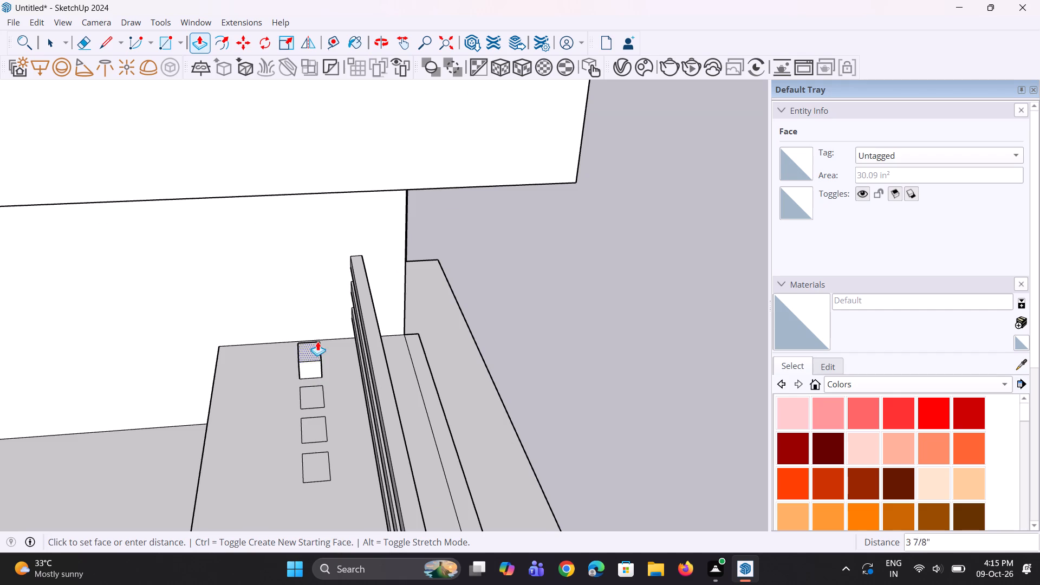
scroll(318, 316, "down", 4)
left_click(326, 183)
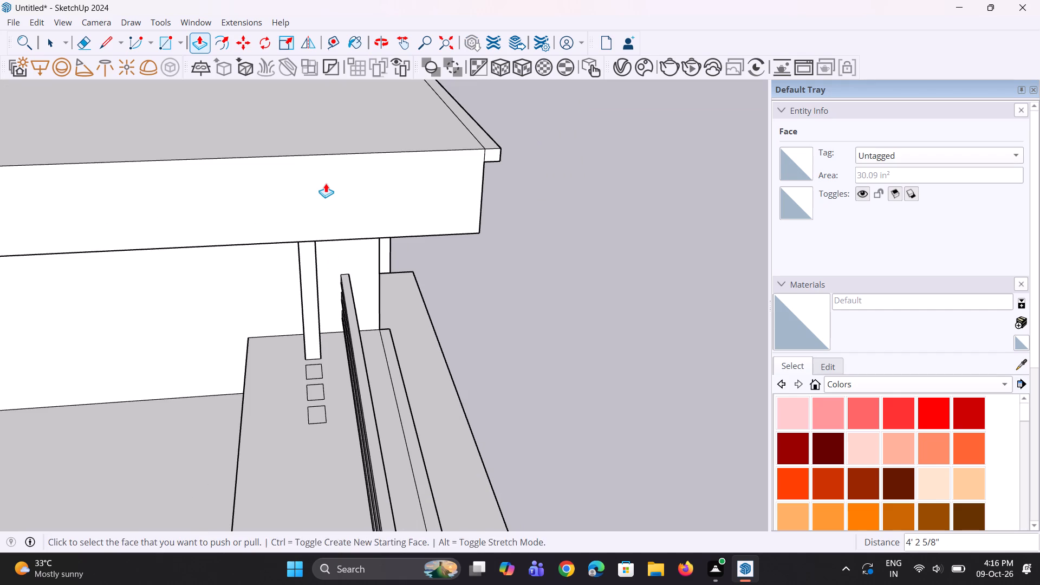
middle_click_drag(285, 257, 325, 279)
scroll(337, 370, "up", 3)
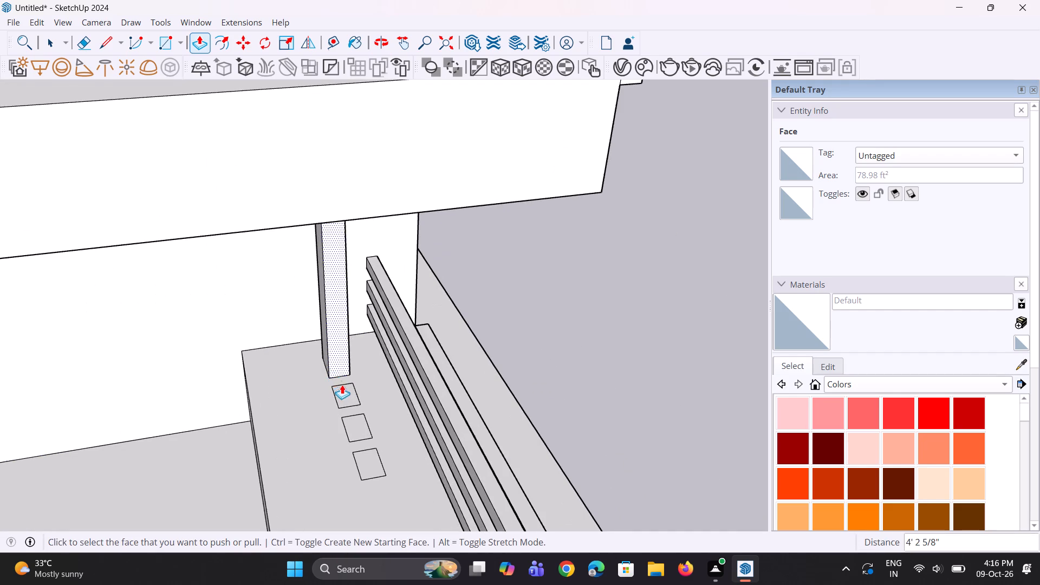
double_click(343, 390)
double_click(356, 429)
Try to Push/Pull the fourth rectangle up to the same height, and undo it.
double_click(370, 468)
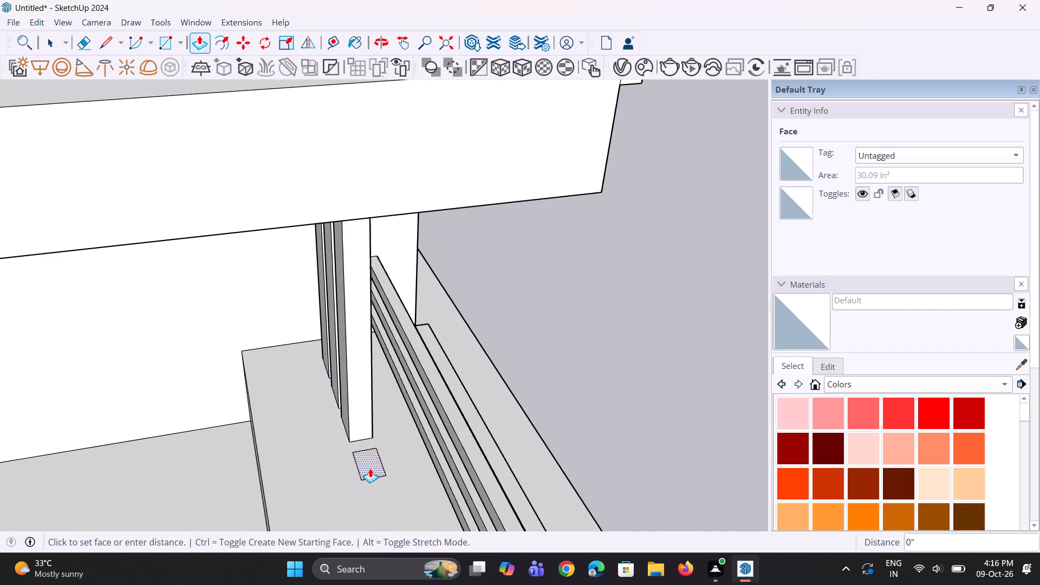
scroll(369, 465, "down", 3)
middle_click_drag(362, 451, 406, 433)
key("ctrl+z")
Erase the fourth rectangle's edges from the parapet top.
middle_click_drag(379, 434, 336, 448)
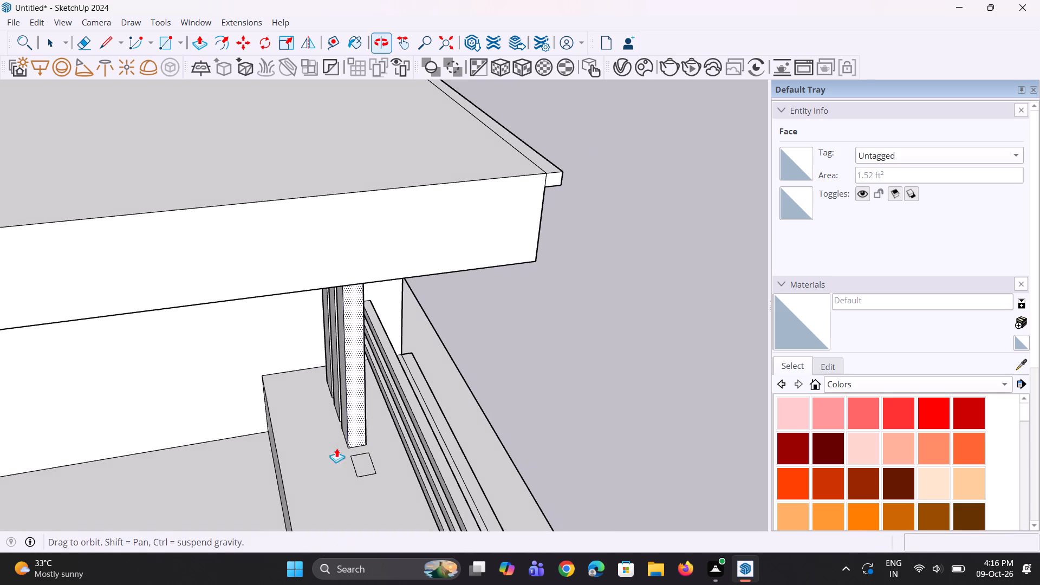
key("space")
key("e")
left_click_drag(352, 479, 355, 454)
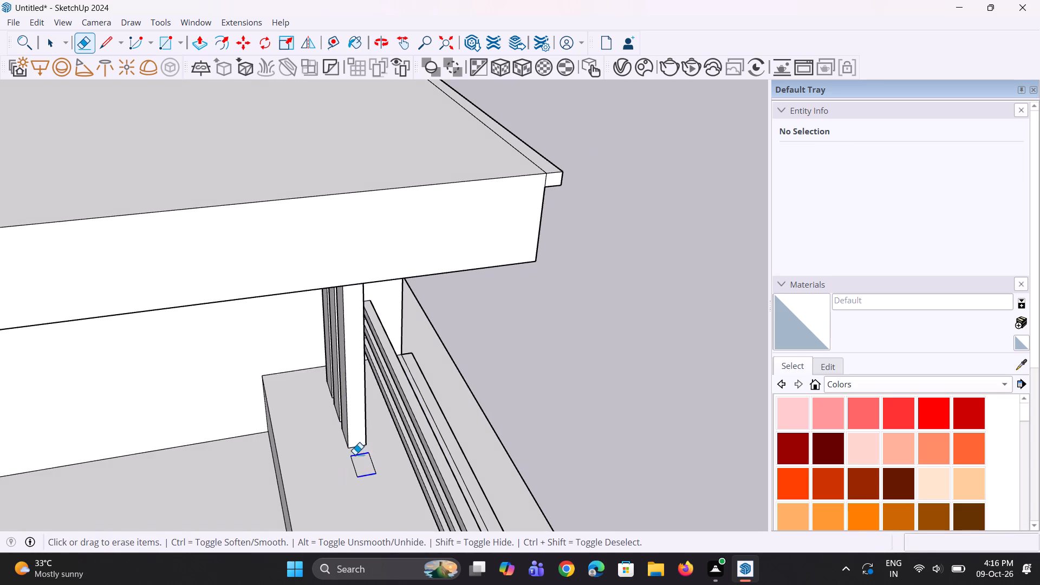
left_click_drag(355, 454, 377, 466)
Push/Pull the side face of the post farthest from the wall inward about 1" to slim the post.
scroll(359, 474, "down", 4)
middle_click_drag(465, 369, 102, 274)
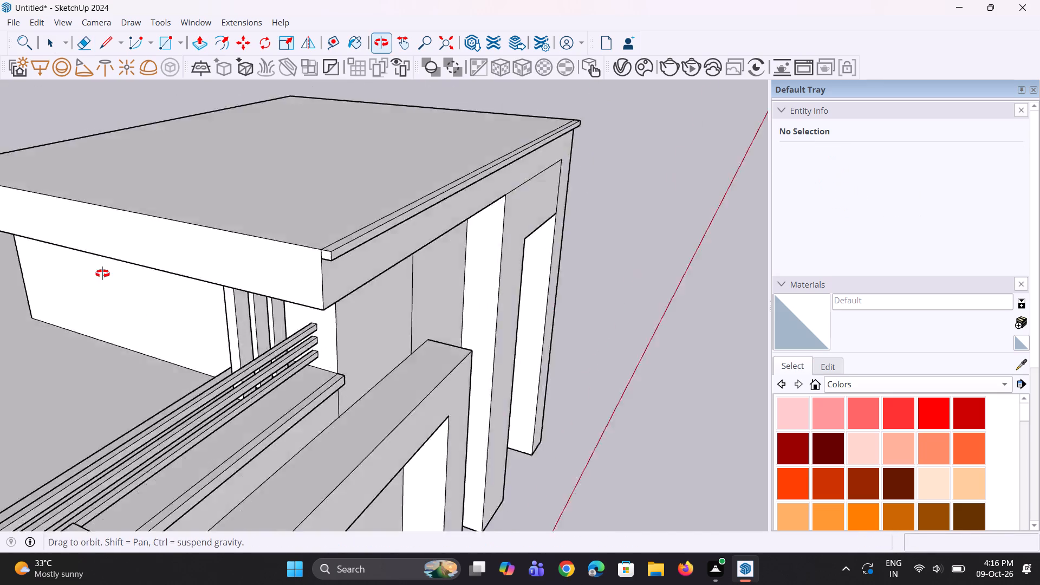
middle_click_drag(102, 274, 71, 250)
scroll(120, 269, "down", 4)
middle_click_drag(185, 309, 114, 309)
scroll(190, 291, "up", 2)
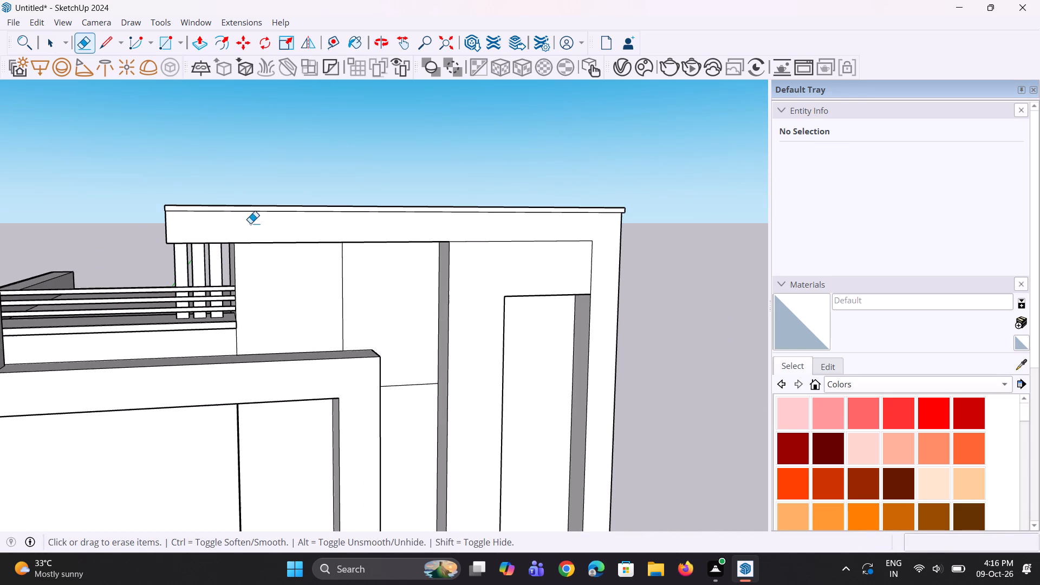
scroll(191, 278, "up", 7)
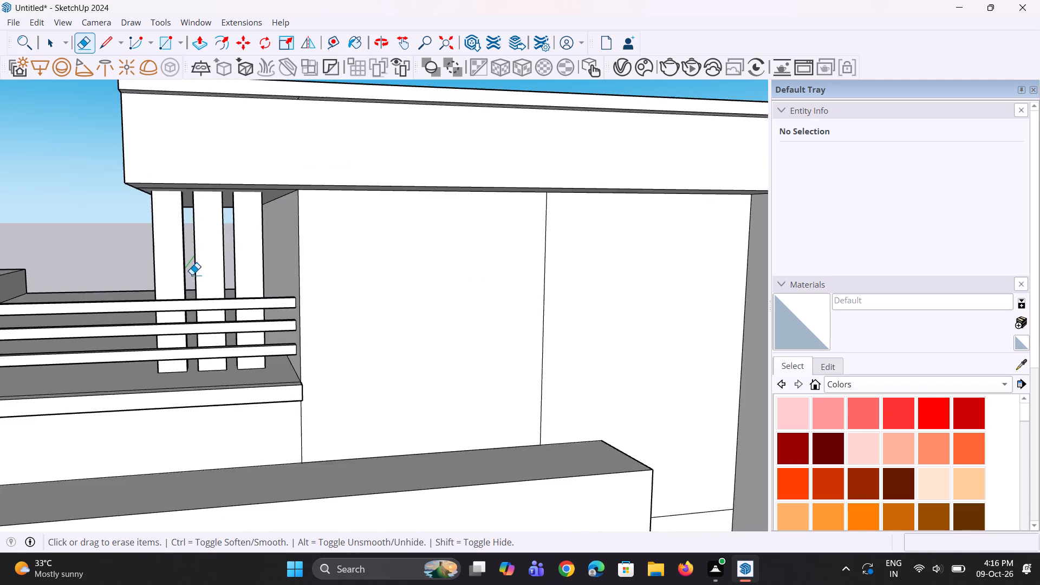
scroll(192, 275, "up", 1)
middle_click_drag(191, 276, 150, 305)
scroll(188, 315, "up", 5)
key("p")
scroll(196, 311, "up", 2)
left_click(193, 300)
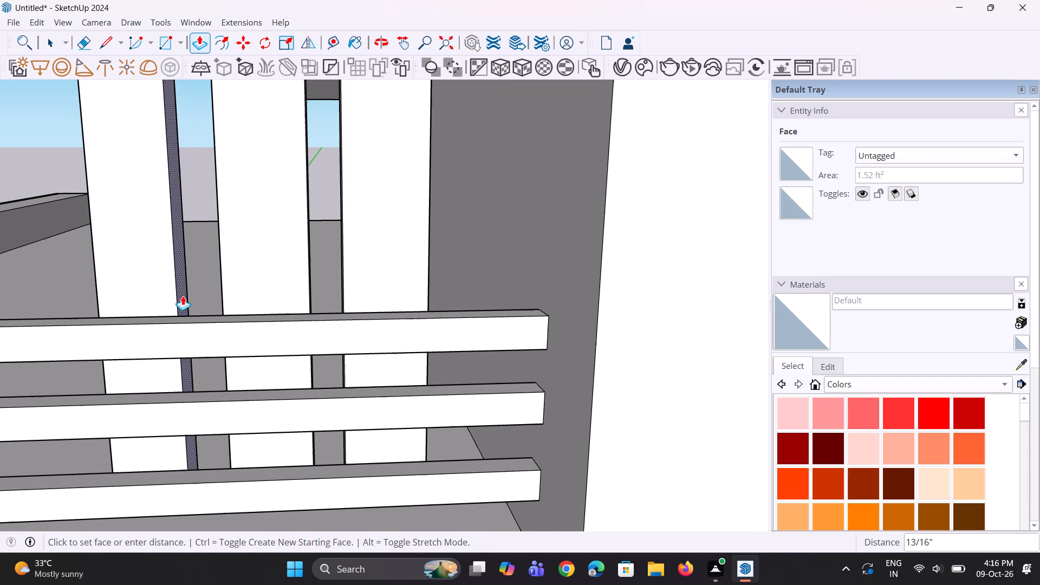
left_click(181, 296)
Push/Pull the middle post's side face inward about 1 1/16" to slim it.
middle_click_drag(277, 300, 213, 303)
scroll(322, 292, "up", 2)
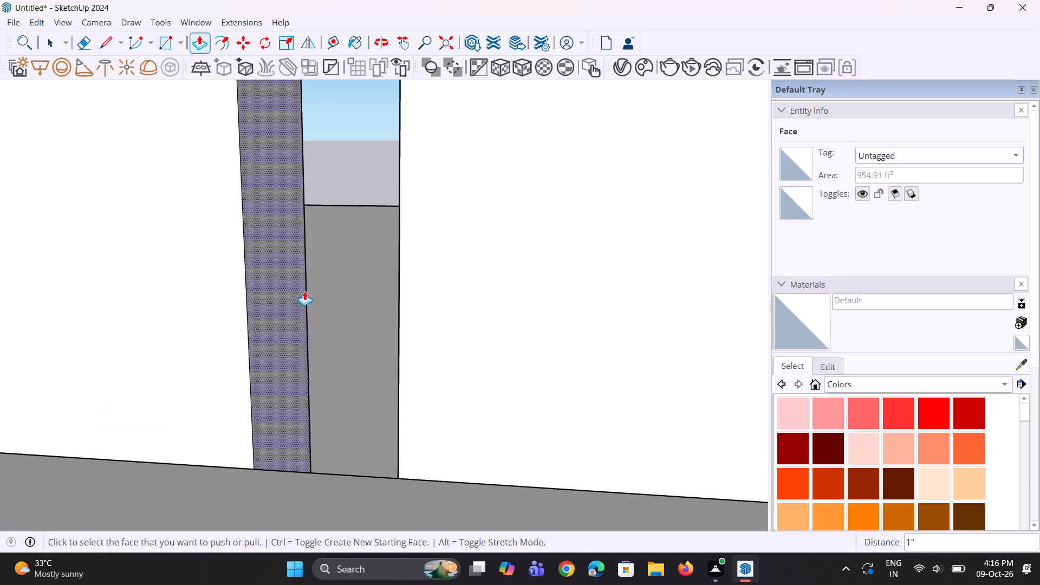
left_click(294, 301)
left_click(249, 297)
Push/Pull the side face of the post nearest the wall inward about 7/8" and a further 11/16".
scroll(252, 296, "down", 7)
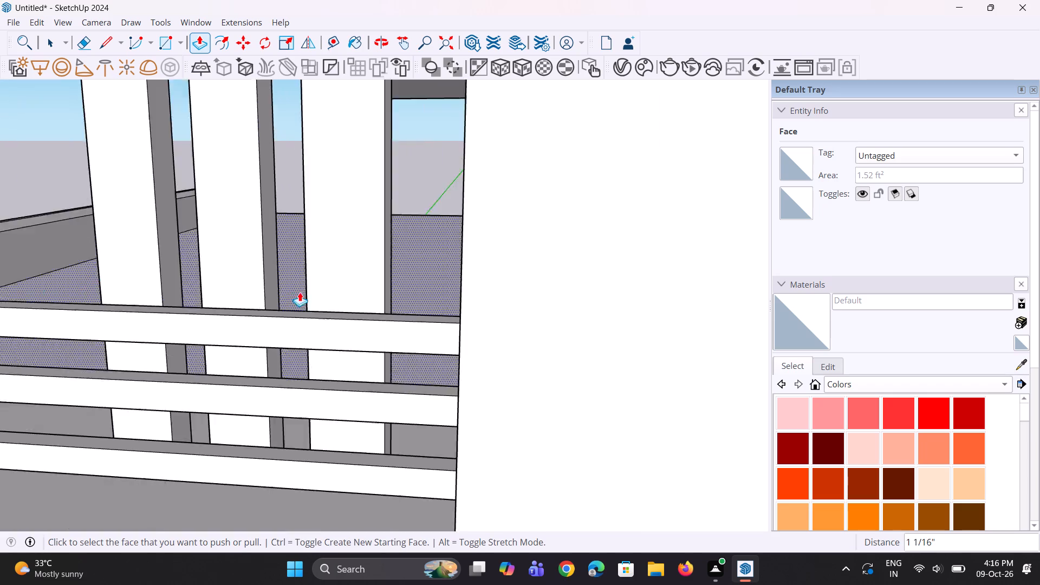
scroll(300, 292, "down", 1)
scroll(372, 273, "up", 4)
left_click(310, 288)
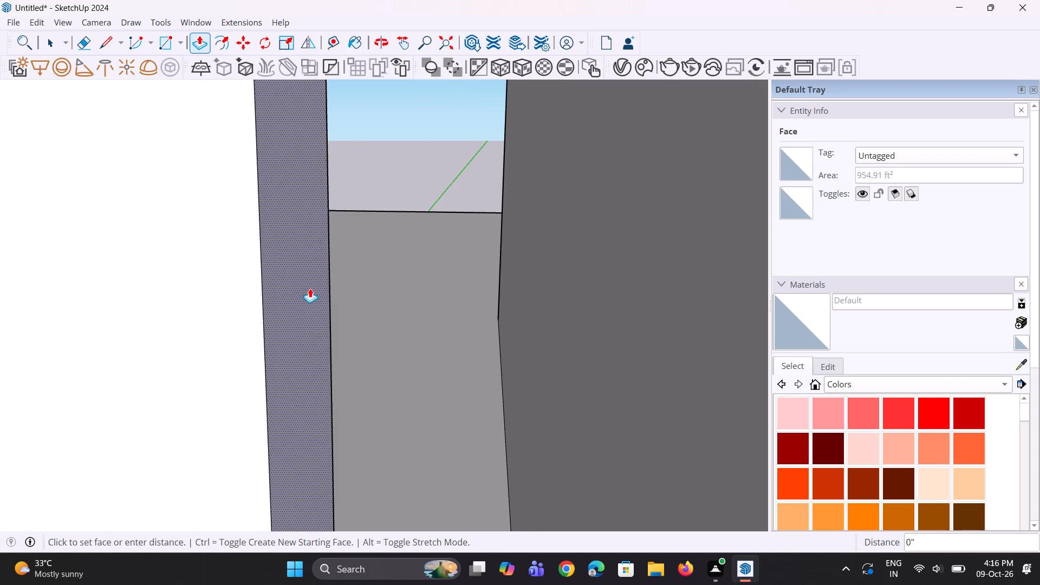
left_click(261, 281)
scroll(347, 276, "down", 9)
middle_click_drag(341, 301, 354, 304)
scroll(383, 294, "up", 14)
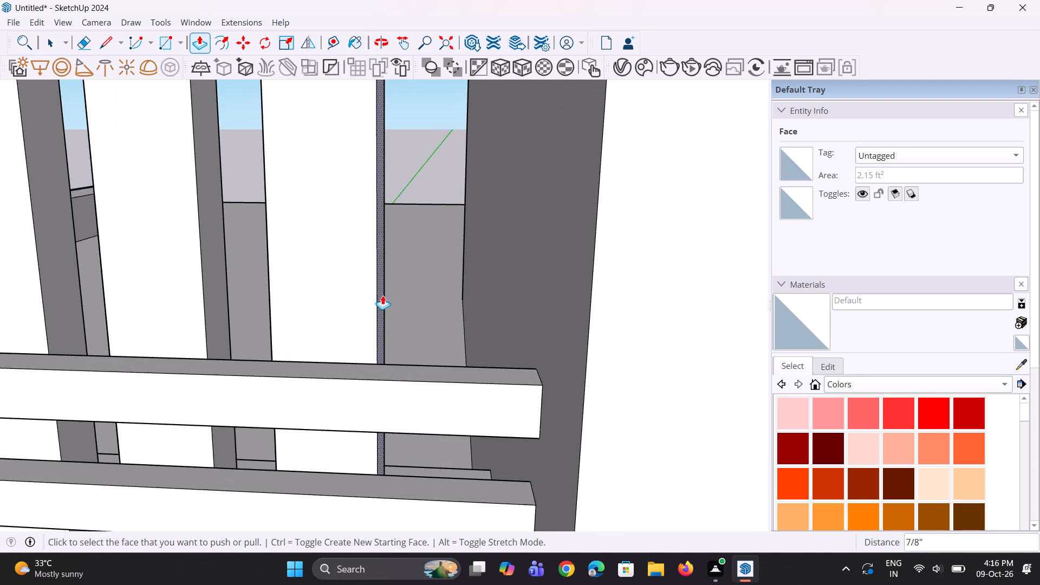
middle_click_drag(382, 295, 367, 298)
scroll(382, 295, "up", 1)
left_click(388, 301)
left_click(375, 294)
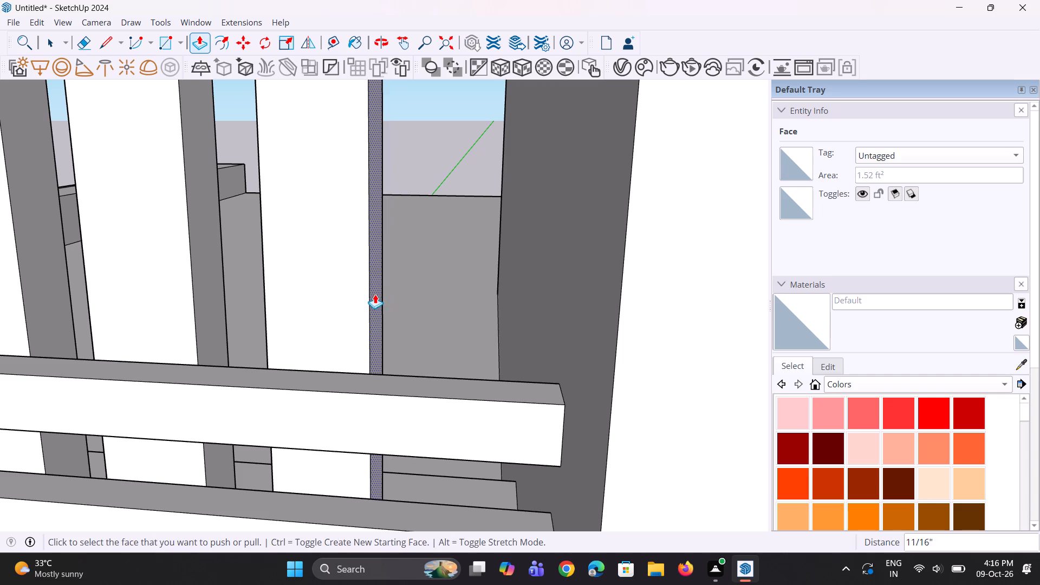
key("space")
key("space")
Examine the three slim posts under the overhang and the whole building from the front and corner.
scroll(414, 319, "down", 10)
middle_click_drag(375, 319, 438, 305)
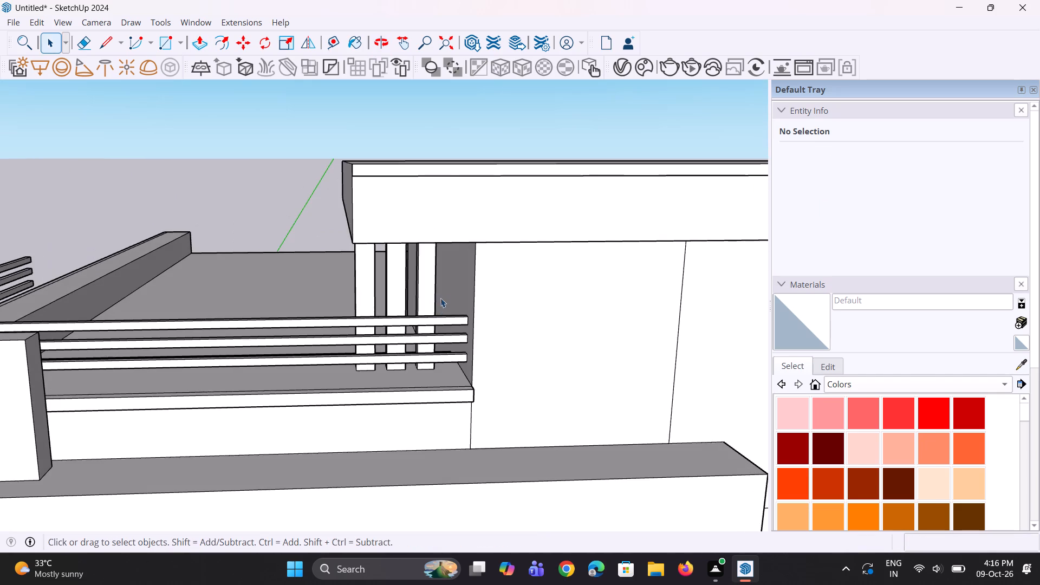
scroll(442, 296, "down", 4)
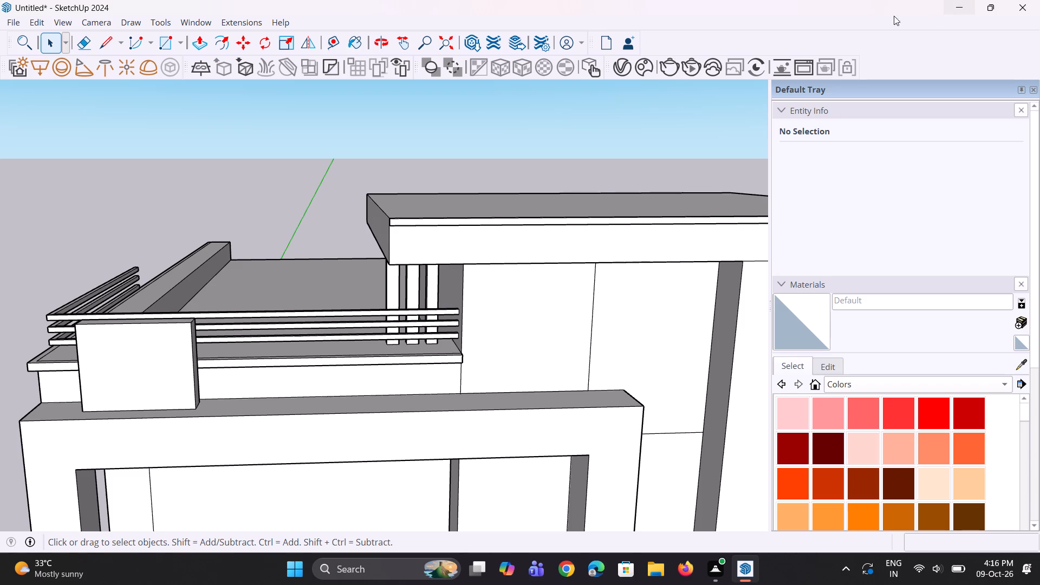
scroll(644, 133, "down", 3)
middle_click_drag(550, 204, 588, 209)
scroll(466, 254, "down", 4)
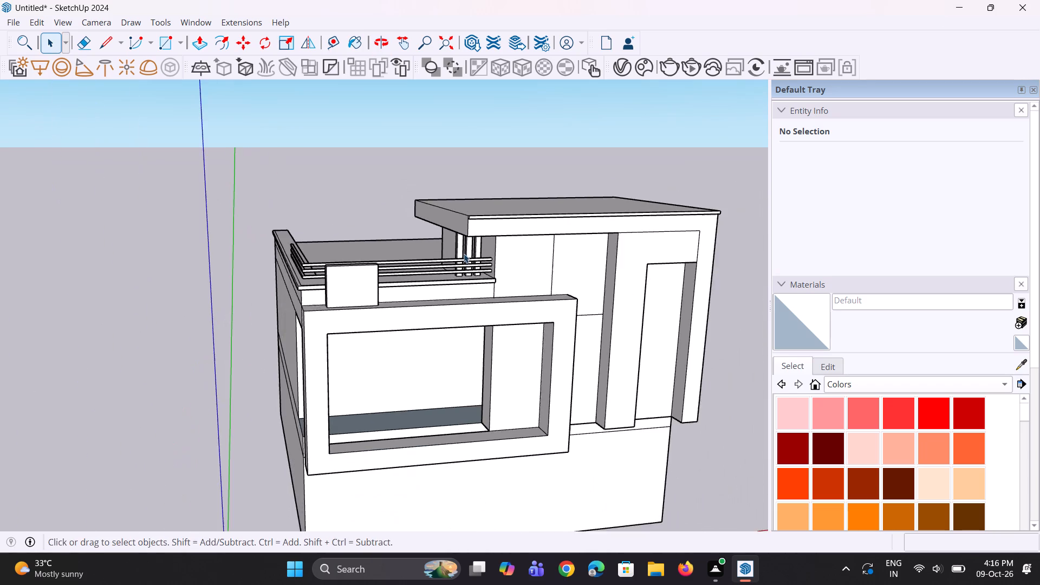
middle_click_drag(464, 253, 466, 219)
scroll(410, 259, "up", 3)
middle_click_drag(420, 266, 518, 292)
scroll(504, 264, "down", 5)
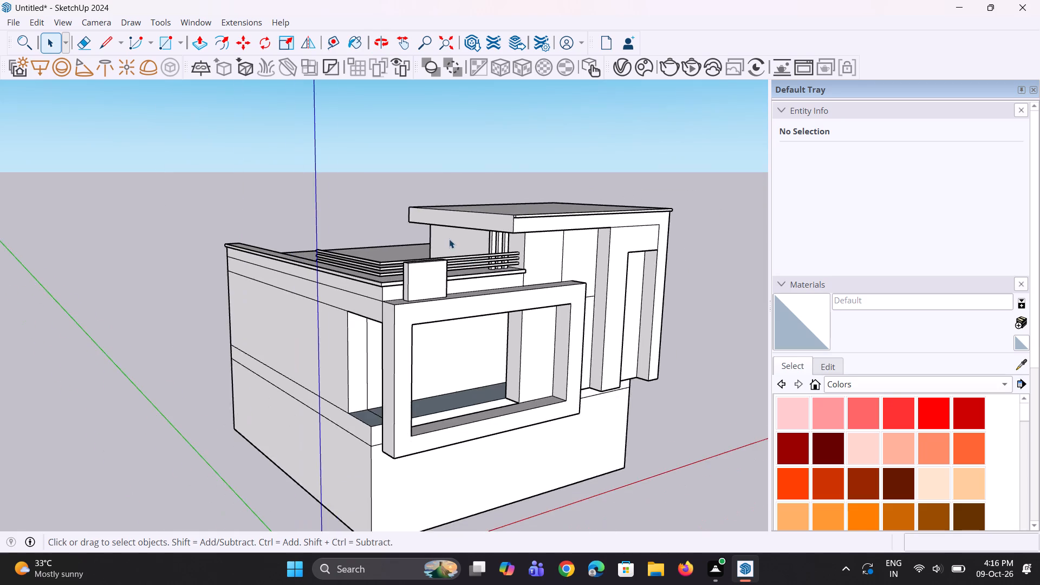
scroll(449, 239, "down", 4)
middle_click_drag(423, 265, 406, 316)
scroll(404, 316, "up", 3)
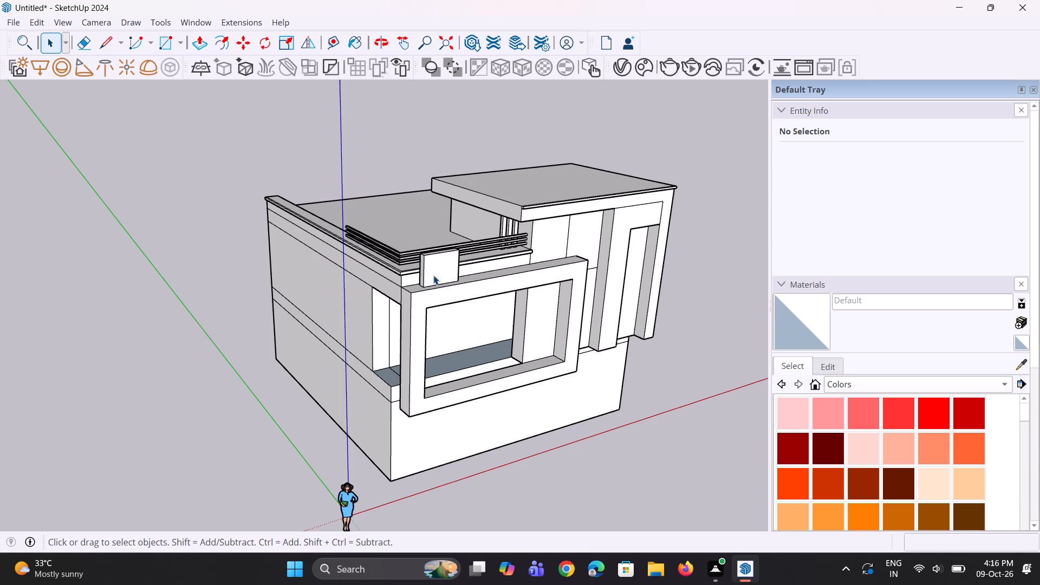
scroll(447, 277, "down", 3)
middle_click_drag(447, 277, 405, 250)
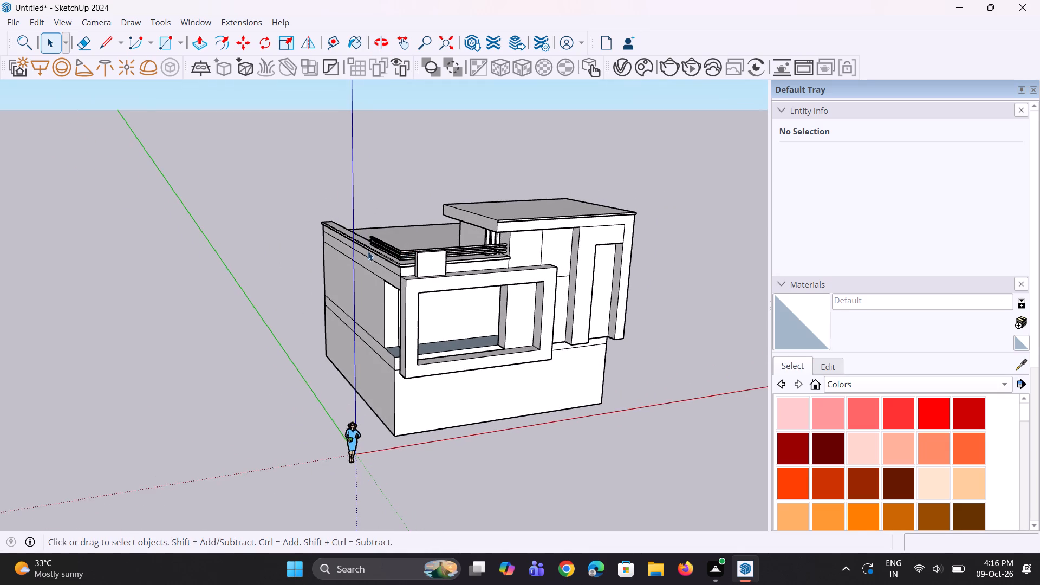
scroll(350, 252, "up", 1)
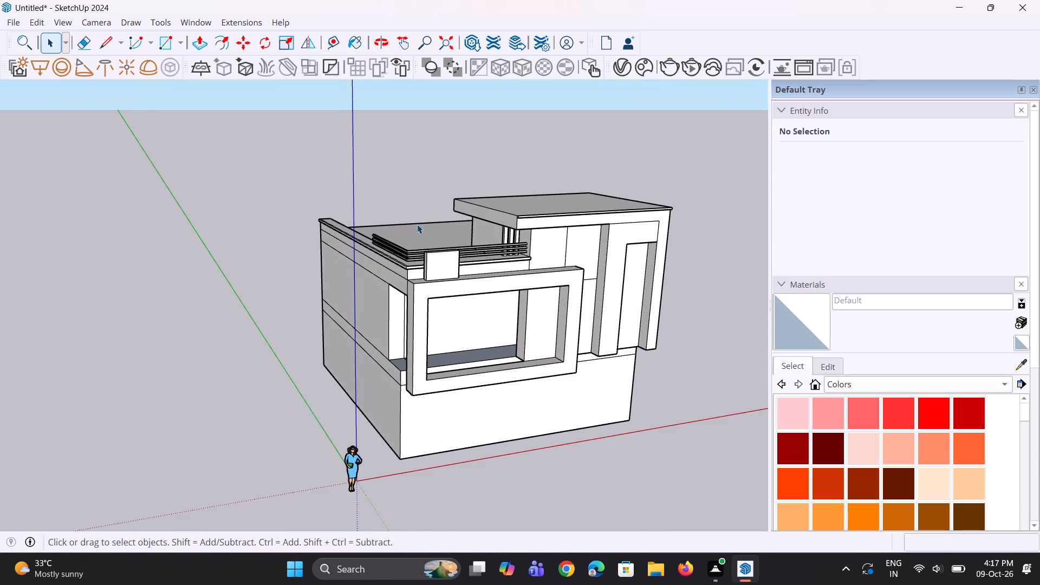
scroll(417, 224, "down", 3)
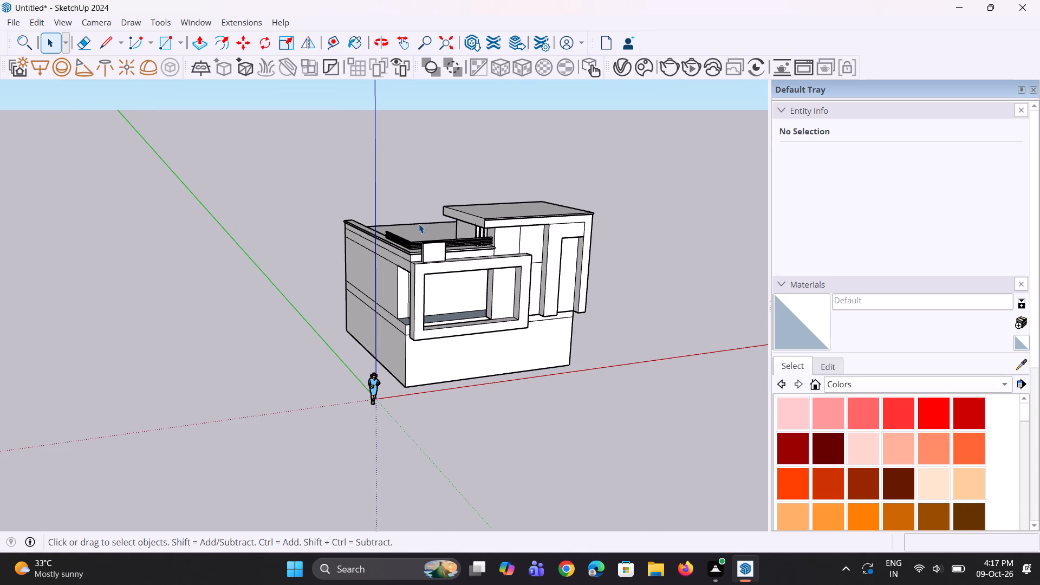
scroll(415, 236, "down", 2)
middle_click_drag(376, 314, 368, 296)
scroll(396, 280, "up", 3)
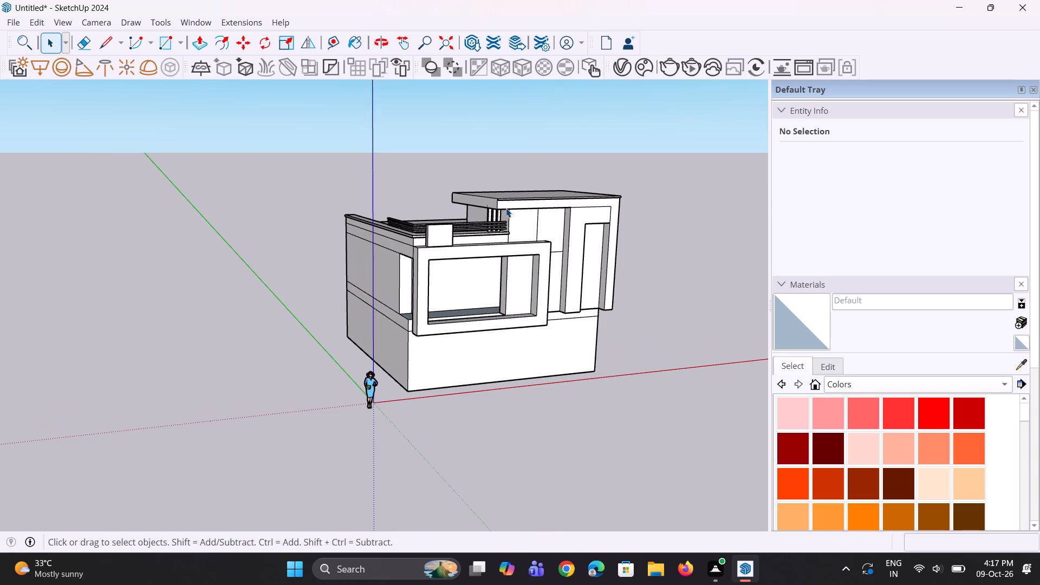
Examine the building's roof, side wall and railings from above and from the side.
scroll(506, 210, "up", 1)
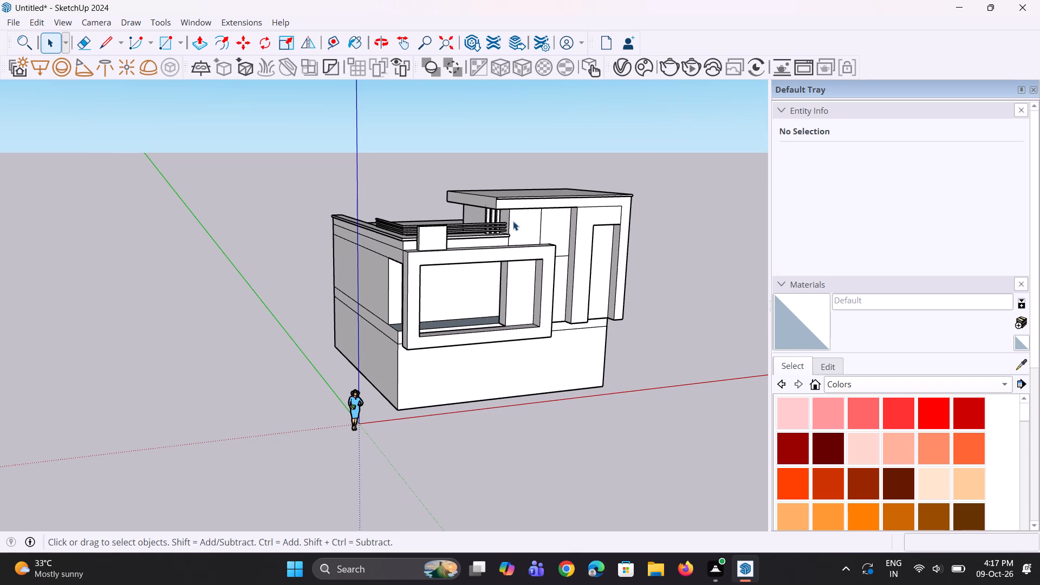
scroll(519, 231, "down", 2)
middle_click_drag(435, 235, 597, 333)
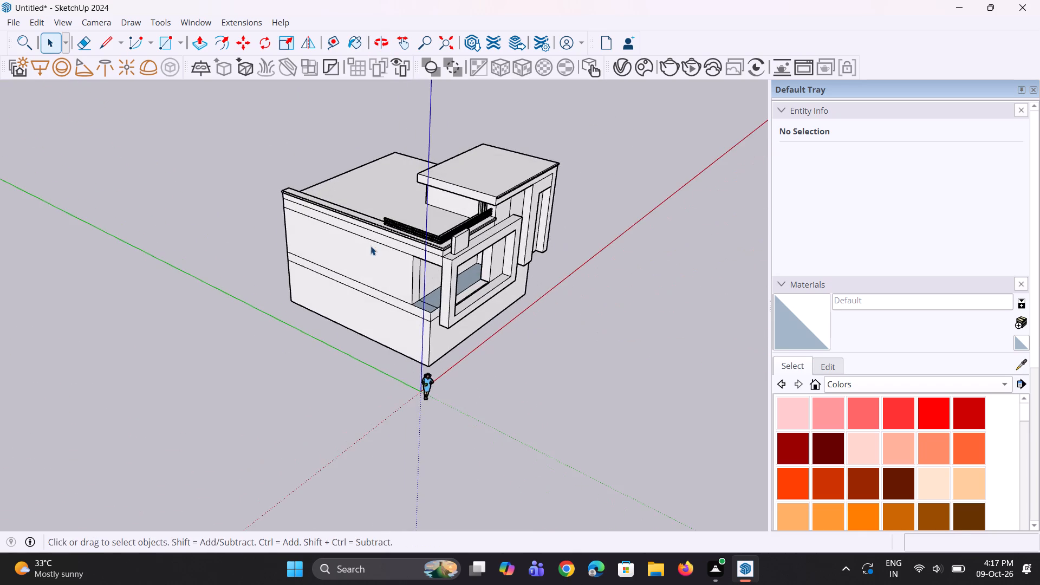
scroll(367, 227, "up", 4)
middle_click_drag(375, 221, 528, 233)
scroll(518, 229, "up", 3)
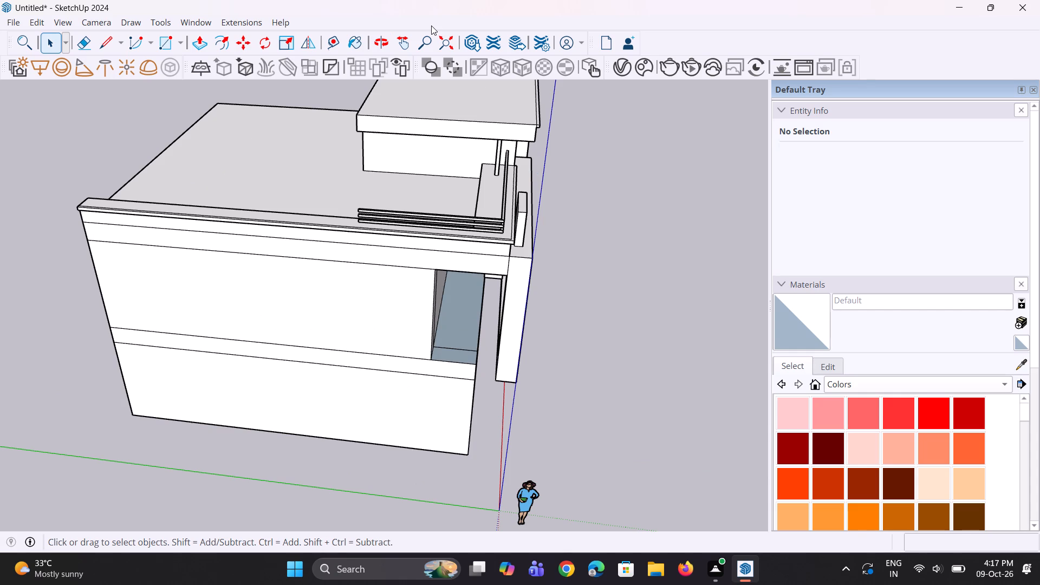
scroll(464, 24, "down", 1)
Push/Pull the upper wall face beside the slim posts under the overhang outward about 10 1/16".
middle_click_drag(508, 181, 180, 120)
middle_click_drag(474, 165, 441, 140)
scroll(498, 180, "up", 2)
middle_click_drag(538, 202, 554, 219)
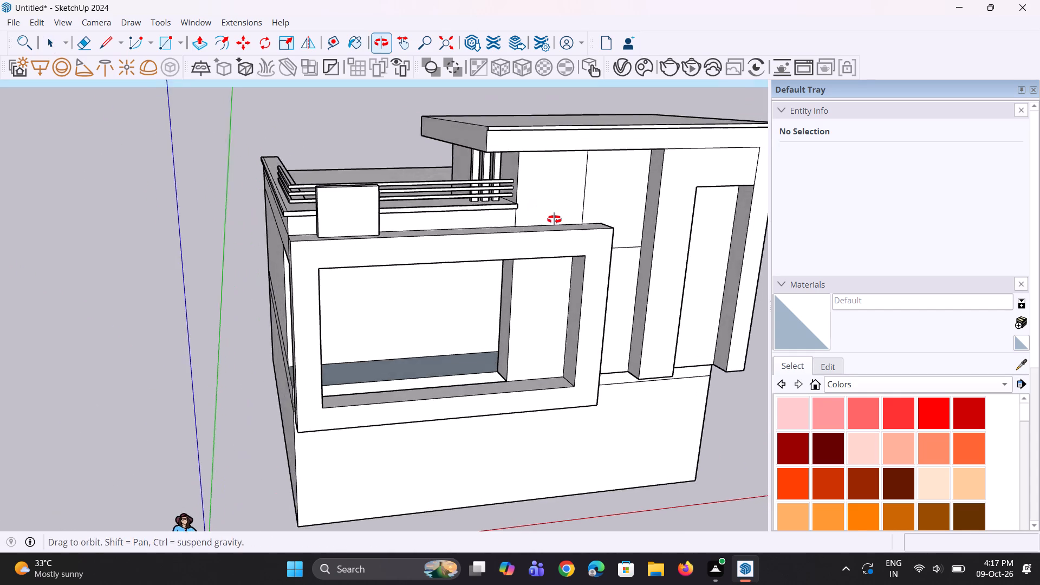
middle_click_drag(554, 219, 557, 220)
scroll(570, 205, "up", 3)
middle_click_drag(521, 242, 549, 257)
scroll(577, 227, "up", 2)
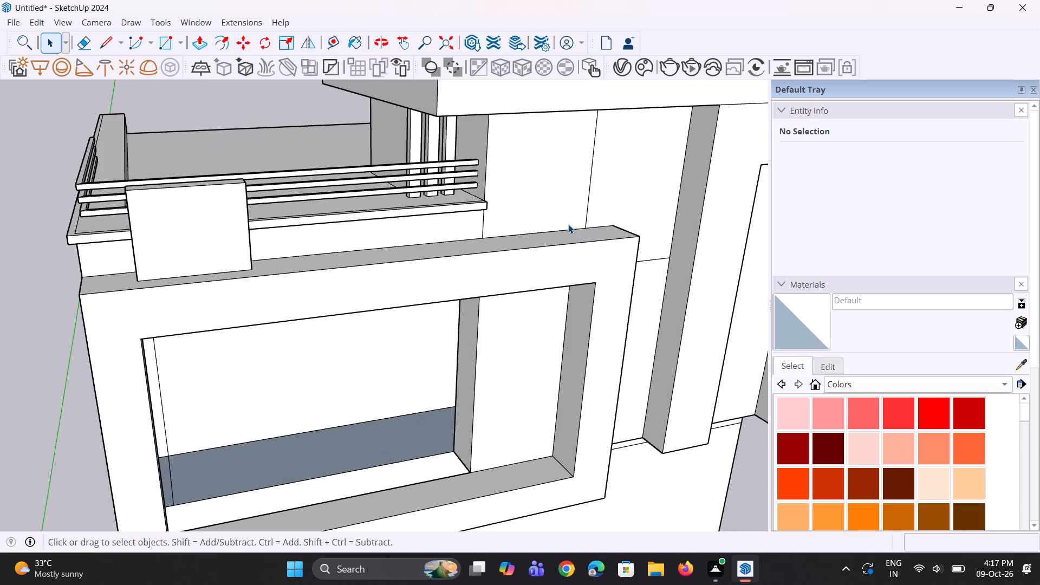
key("p")
left_click(561, 197)
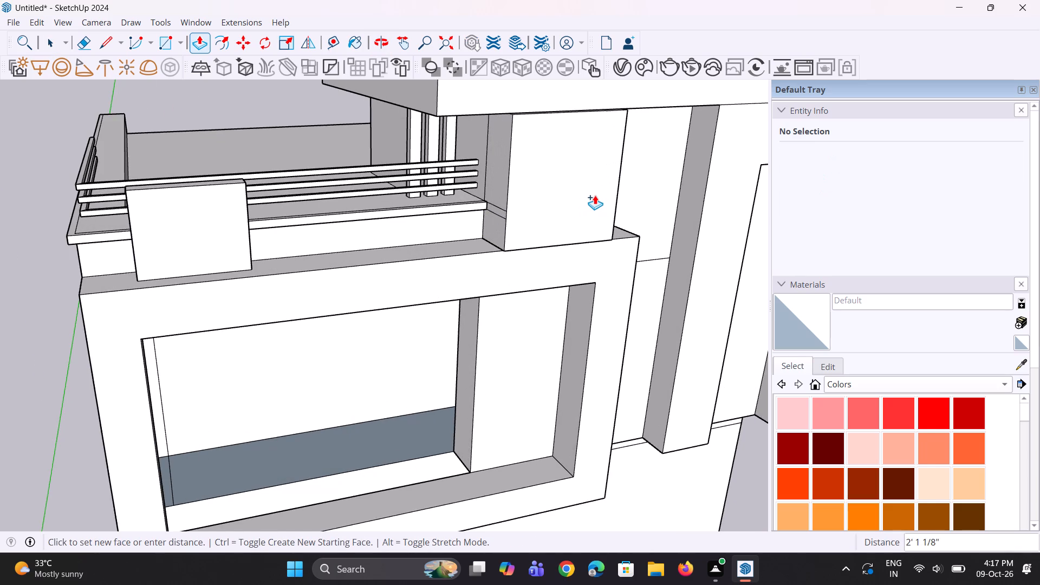
left_click(574, 196)
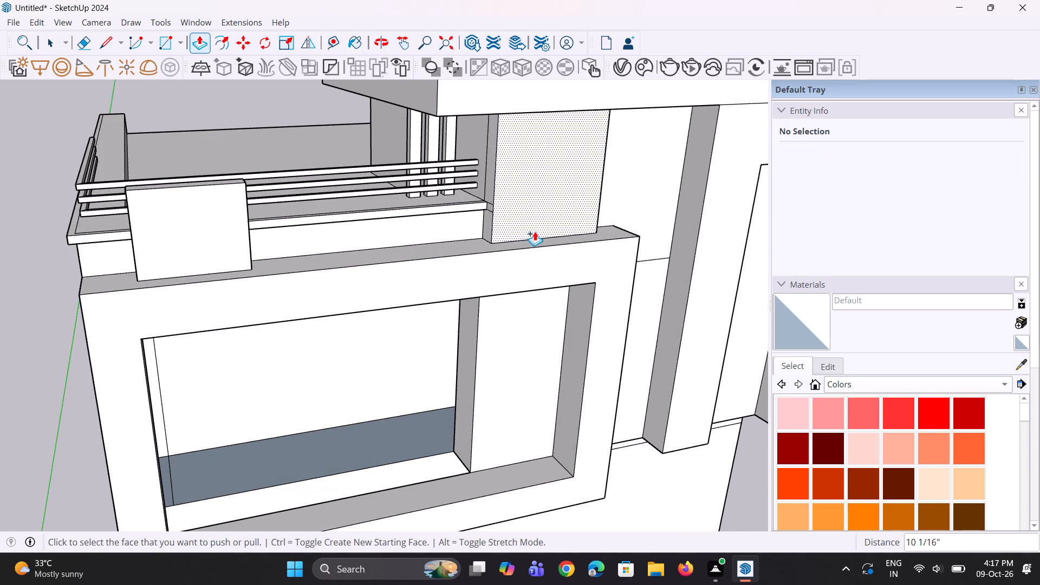
Erase the two short leftover edges on the projecting wall's side face, beside the end of the parapet coping.
middle_click_drag(531, 239, 553, 235)
scroll(492, 222, "up", 8)
middle_click_drag(463, 220, 505, 218)
key("e")
scroll(515, 204, "up", 1)
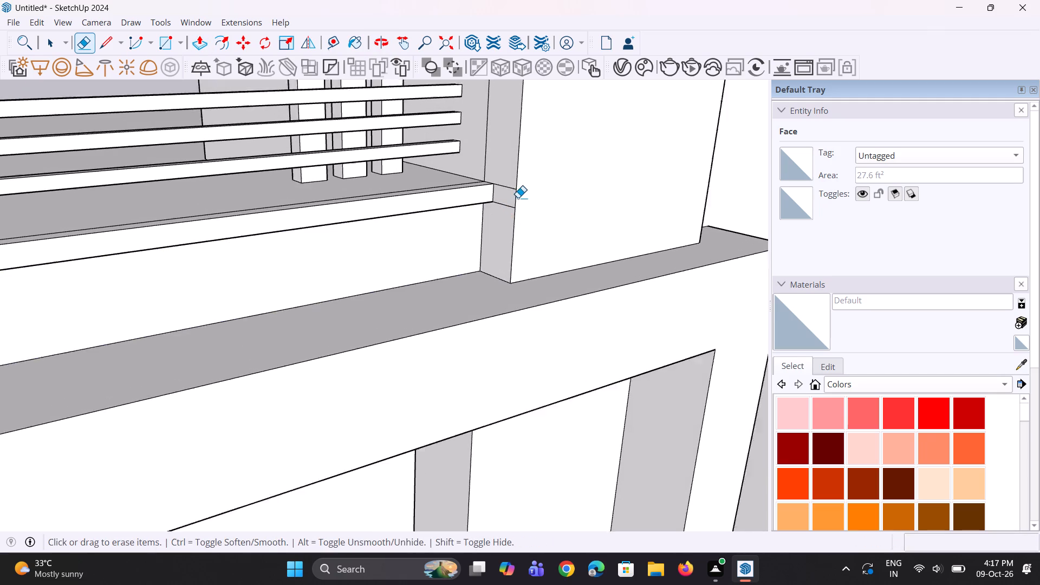
scroll(518, 198, "up", 1)
left_click(509, 188)
left_click(508, 206)
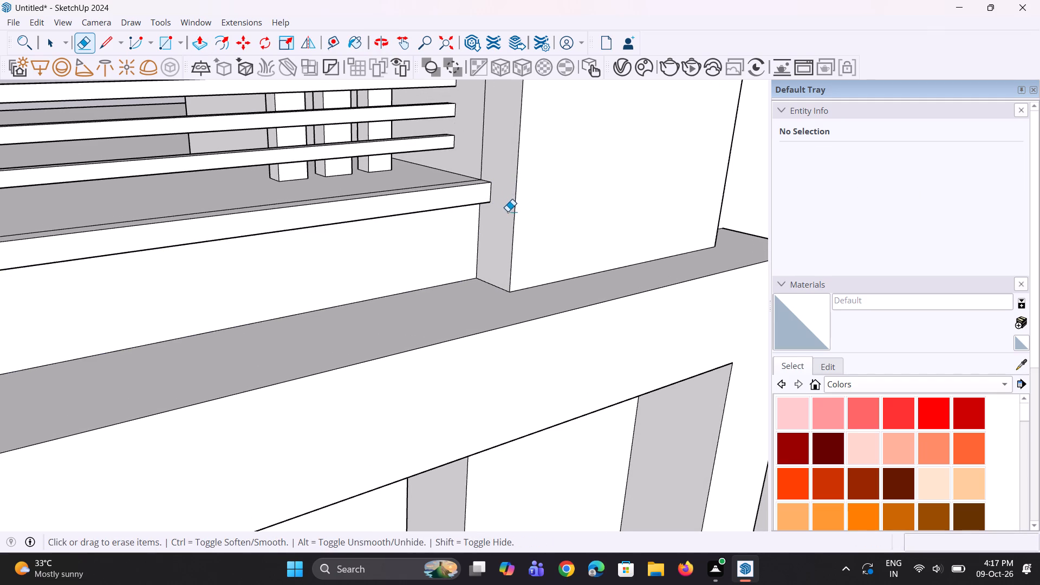
Examine the projecting wall, front frame and railing area from the front and corner.
scroll(501, 217, "down", 3)
middle_click_drag(539, 217, 513, 224)
scroll(510, 225, "down", 5)
middle_click_drag(514, 221, 498, 213)
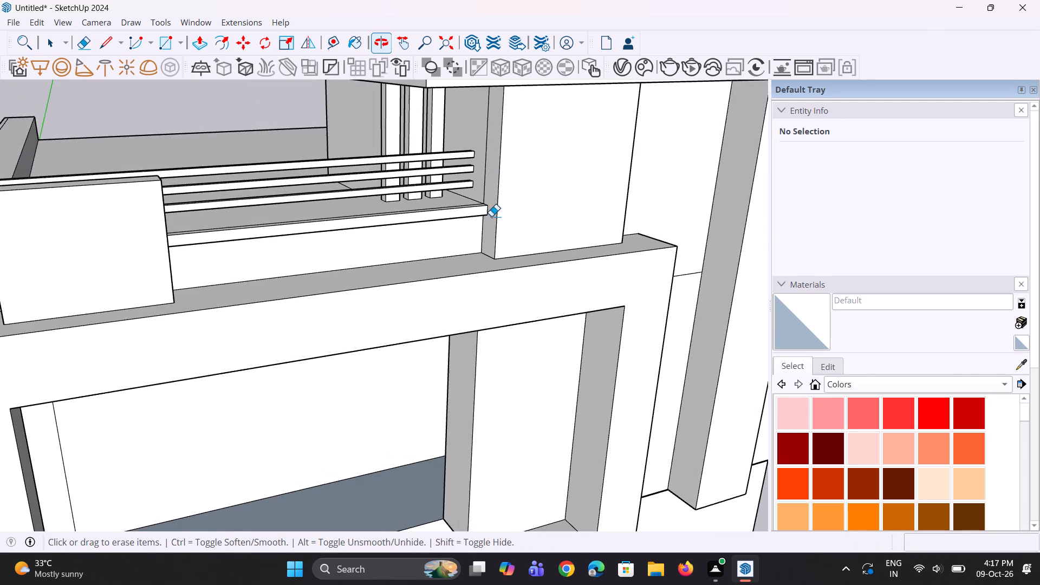
scroll(495, 216, "down", 4)
middle_click_drag(529, 211, 522, 207)
middle_click_drag(540, 212, 483, 217)
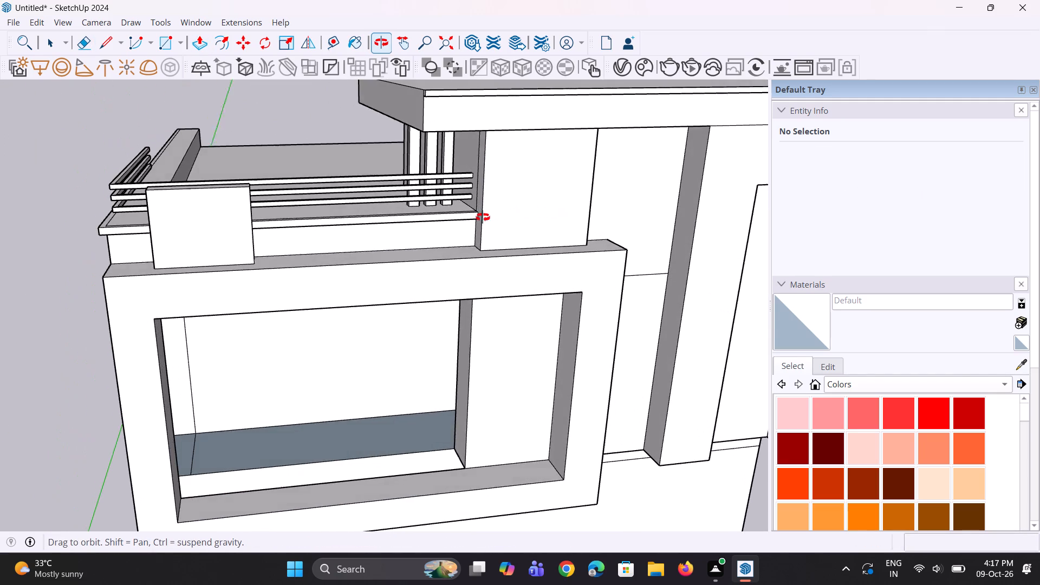
middle_click_drag(483, 217, 470, 225)
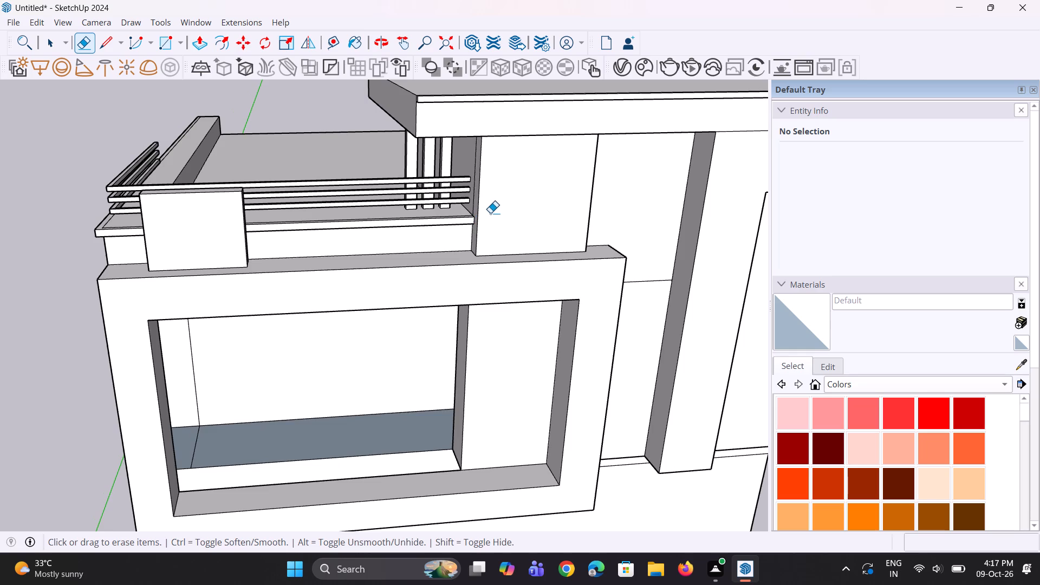
scroll(490, 213, "down", 2)
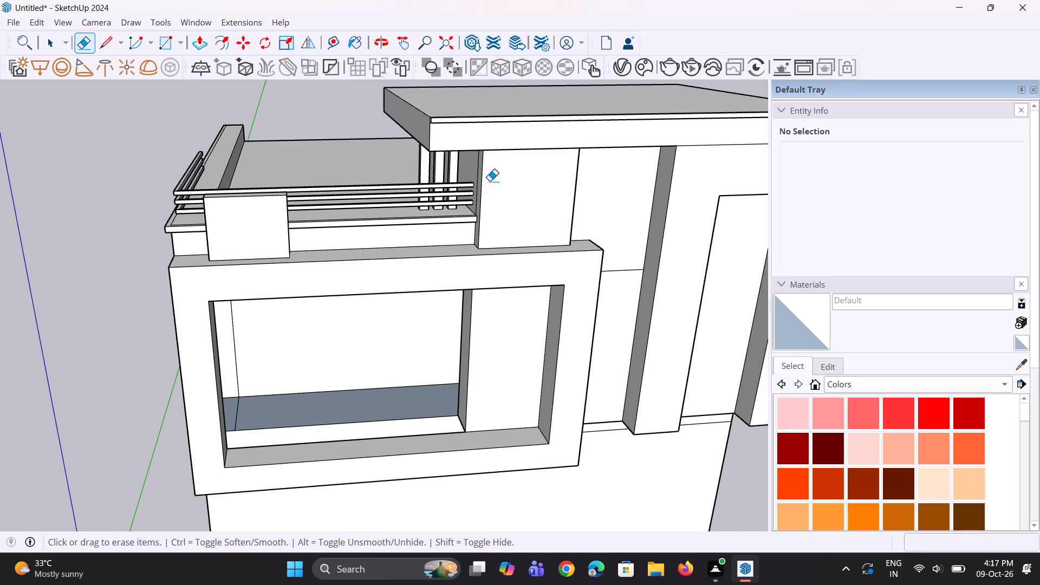
scroll(489, 181, "down", 4)
middle_click_drag(468, 186, 489, 196)
scroll(512, 228, "up", 3)
middle_click_drag(519, 223, 533, 224)
scroll(561, 213, "up", 2)
middle_click_drag(619, 236, 666, 226)
scroll(629, 243, "up", 1)
scroll(497, 299, "down", 3)
middle_click_drag(424, 318, 535, 302)
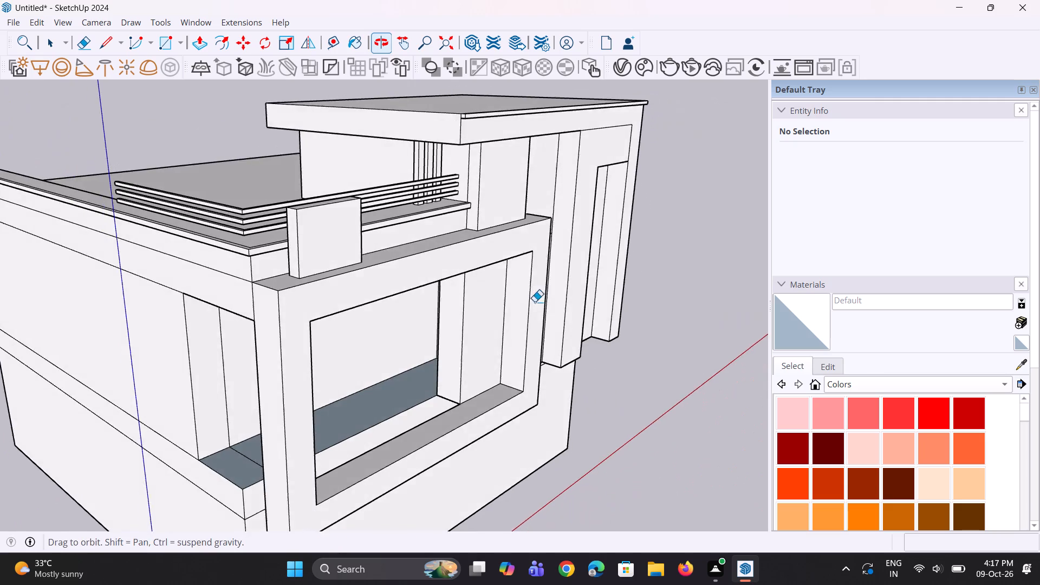
scroll(415, 321, "up", 2)
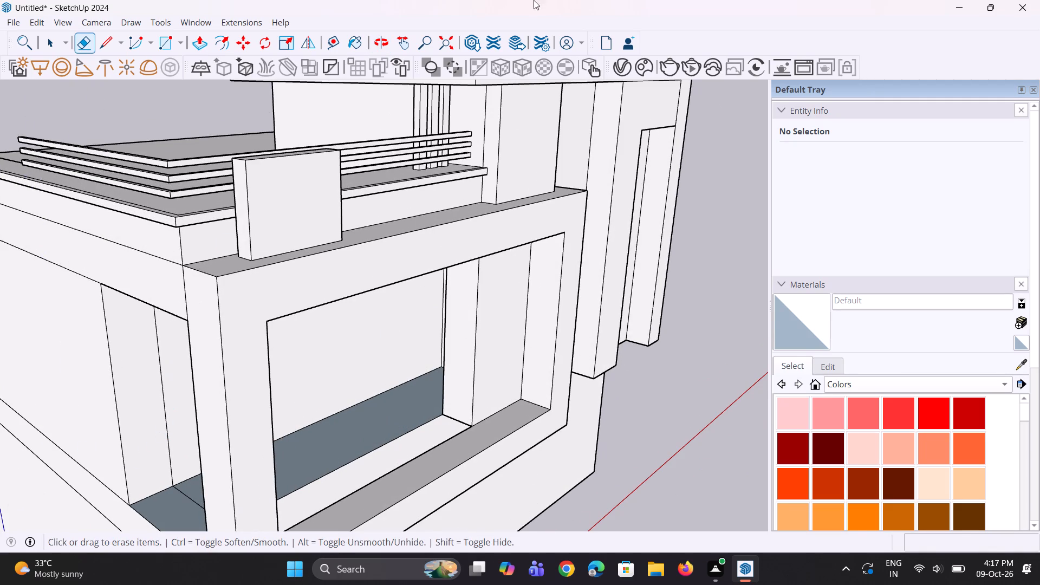
scroll(277, 334, "down", 3)
middle_click_drag(302, 335, 281, 317)
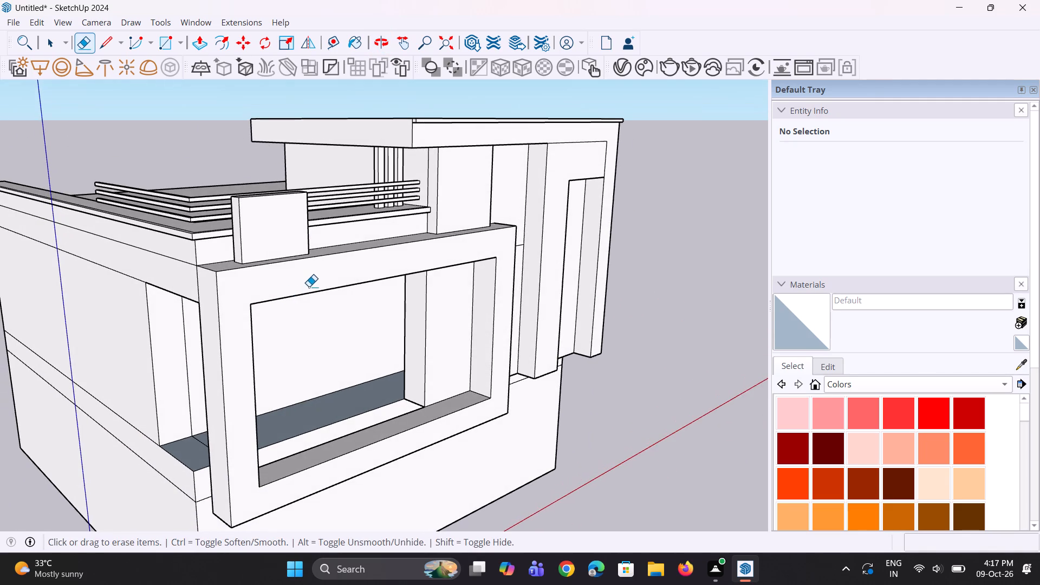
scroll(311, 285, "down", 2)
Push/Pull the top face of the small panel standing on the front frame upward about 8 9/16".
middle_click_drag(299, 300, 270, 340)
scroll(249, 249, "up", 2)
middle_click_drag(260, 272, 291, 326)
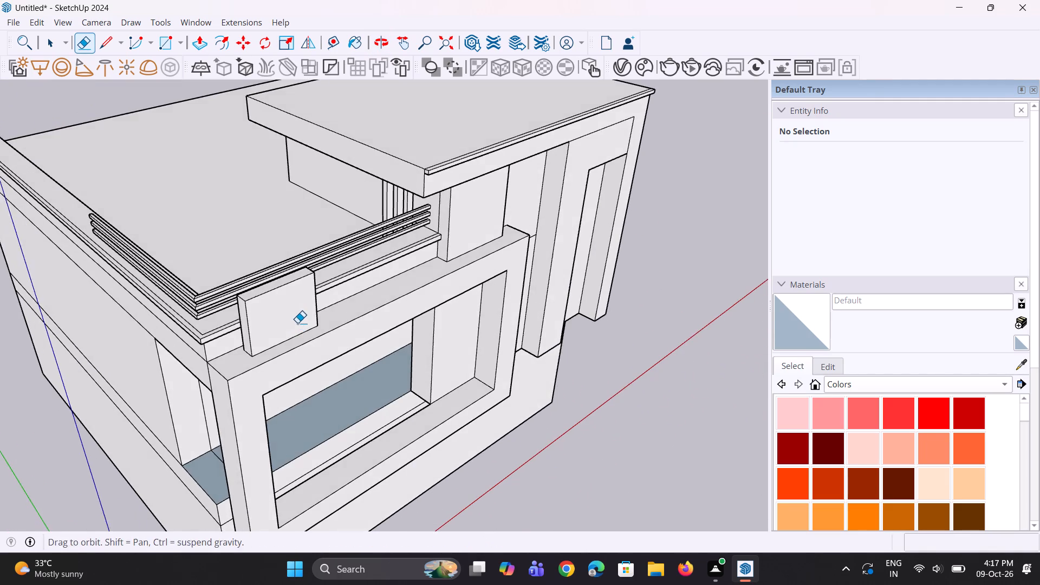
key("p")
left_click(298, 275)
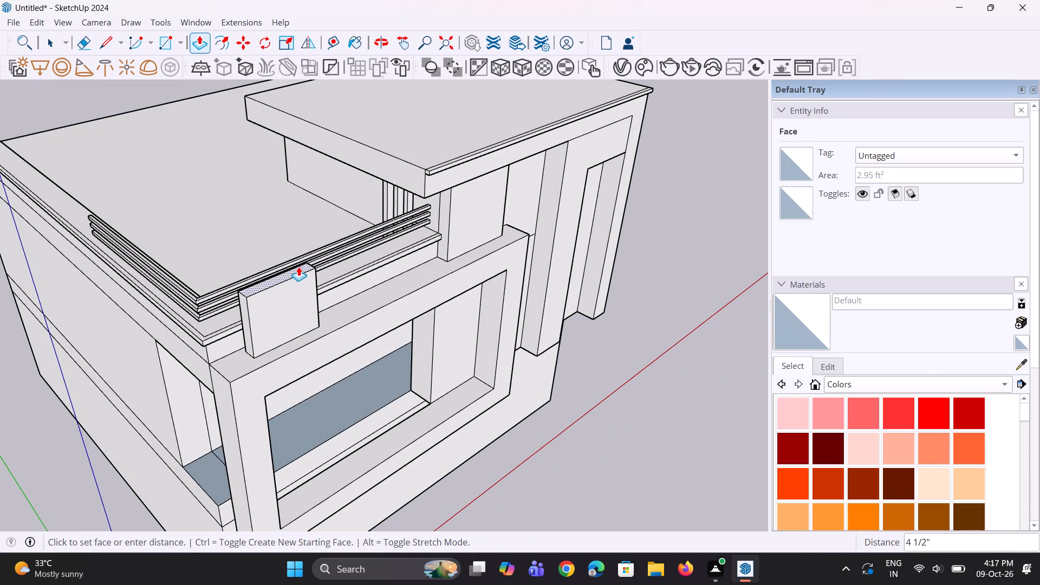
left_click(298, 262)
Push/Pull the front face of the small panel on the frame by about 3/16".
middle_click_drag(309, 321, 188, 224)
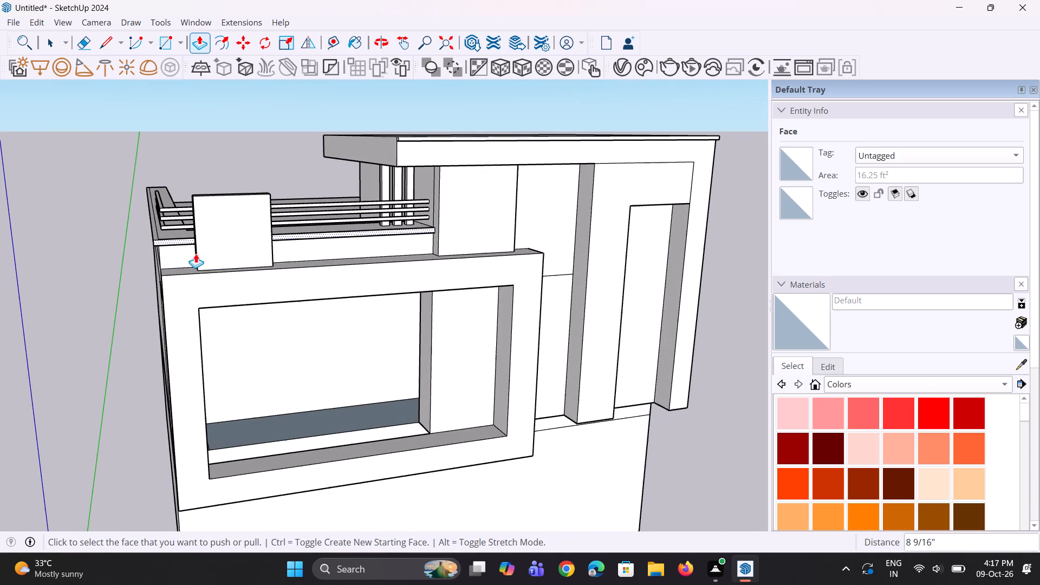
left_click(216, 258)
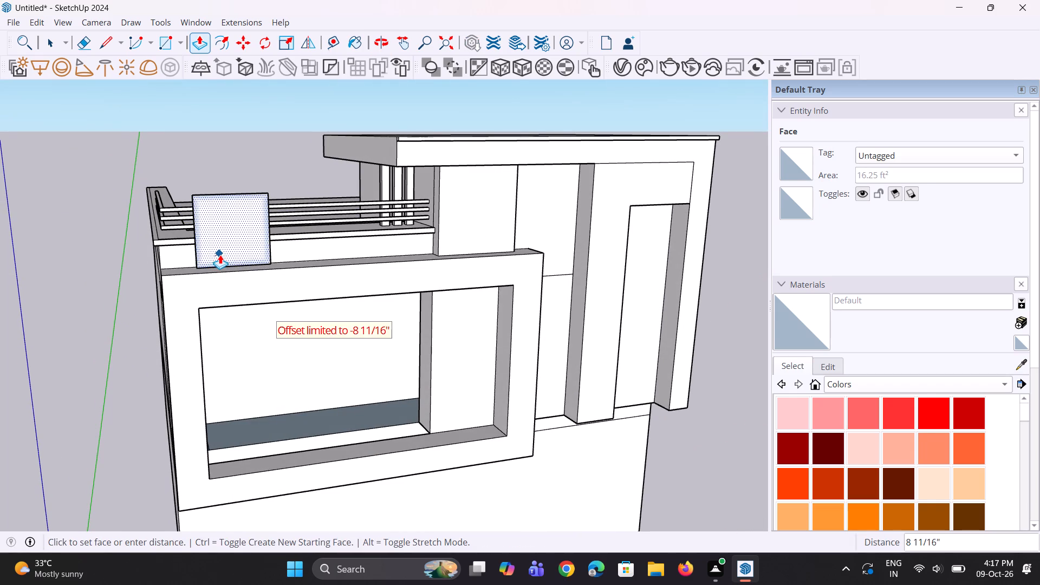
left_click(220, 256)
Push/Pull the small panel's back face toward the railing so it meets the parapet coping.
middle_click_drag(205, 271, 600, 251)
scroll(484, 245, "up", 1)
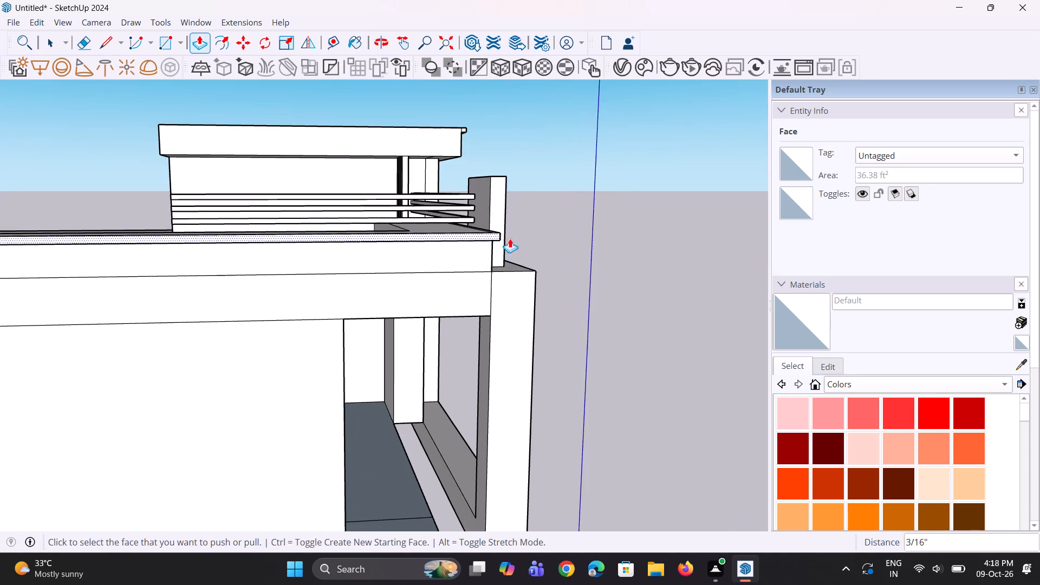
scroll(510, 238, "up", 1)
middle_click_drag(521, 239, 503, 330)
scroll(460, 280, "up", 2)
middle_click_drag(464, 285, 516, 327)
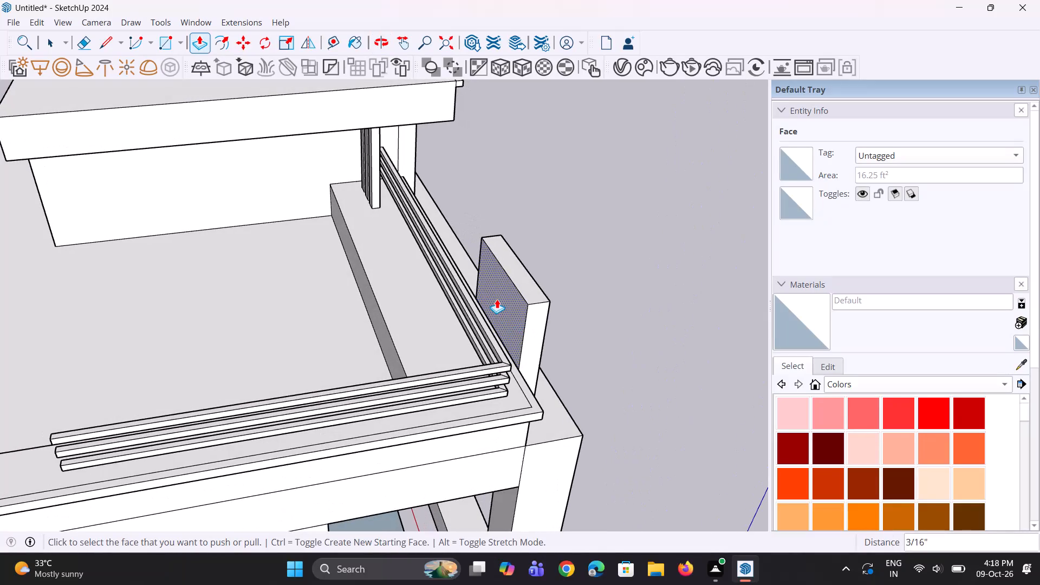
left_click(497, 299)
left_click(488, 300)
Push/Pull the small panel's front face inward toward the parapet to make the panel thinner.
middle_click_drag(556, 357, 454, 332)
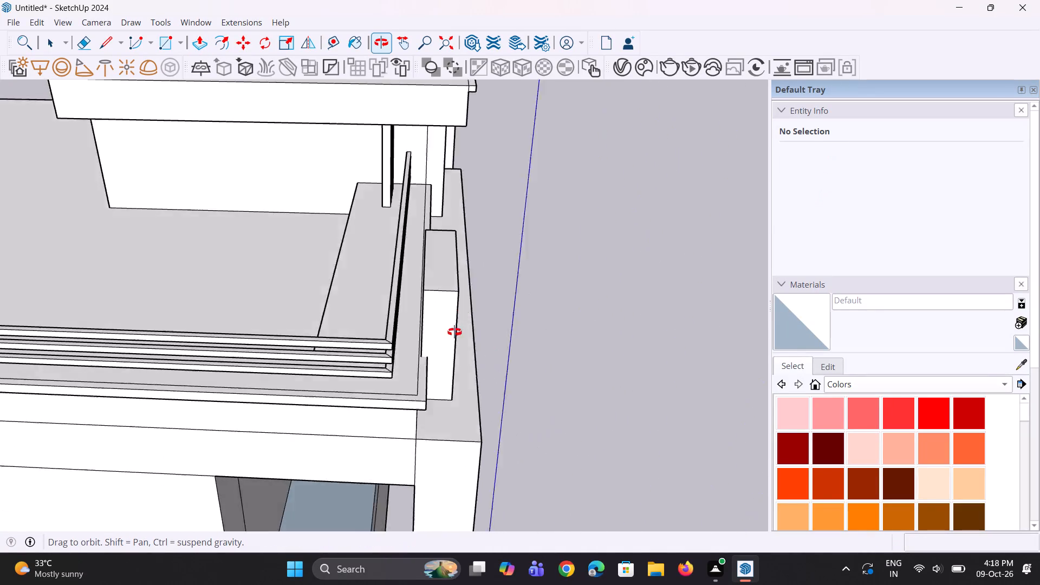
middle_click_drag(454, 332, 424, 332)
left_click(413, 337)
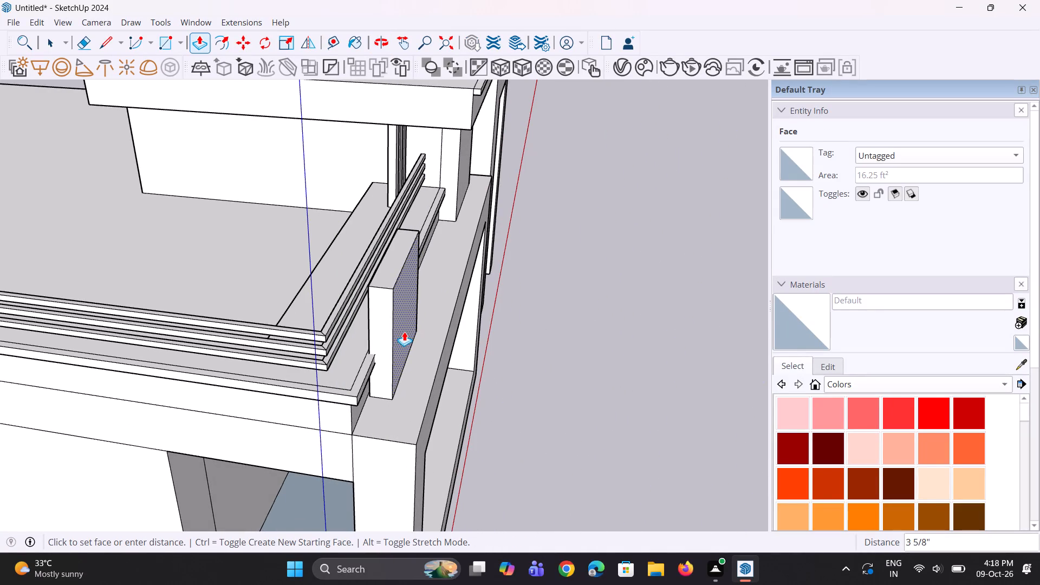
left_click(400, 328)
Push/Pull the small panel's top face downward about 9 1/8" to lower the panel.
middle_click_drag(389, 335, 460, 354)
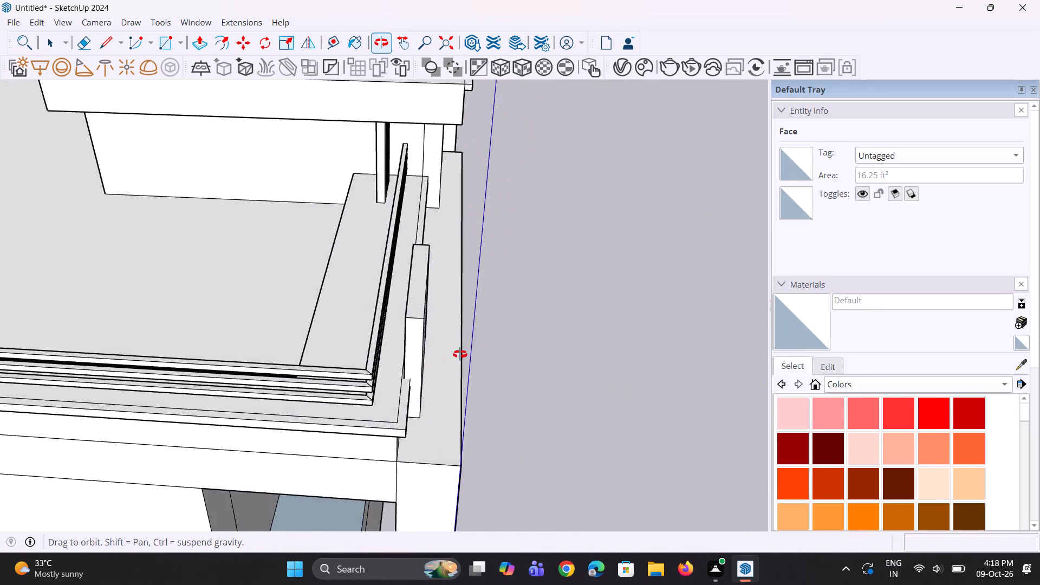
middle_click_drag(460, 354, 537, 323)
left_click(503, 246)
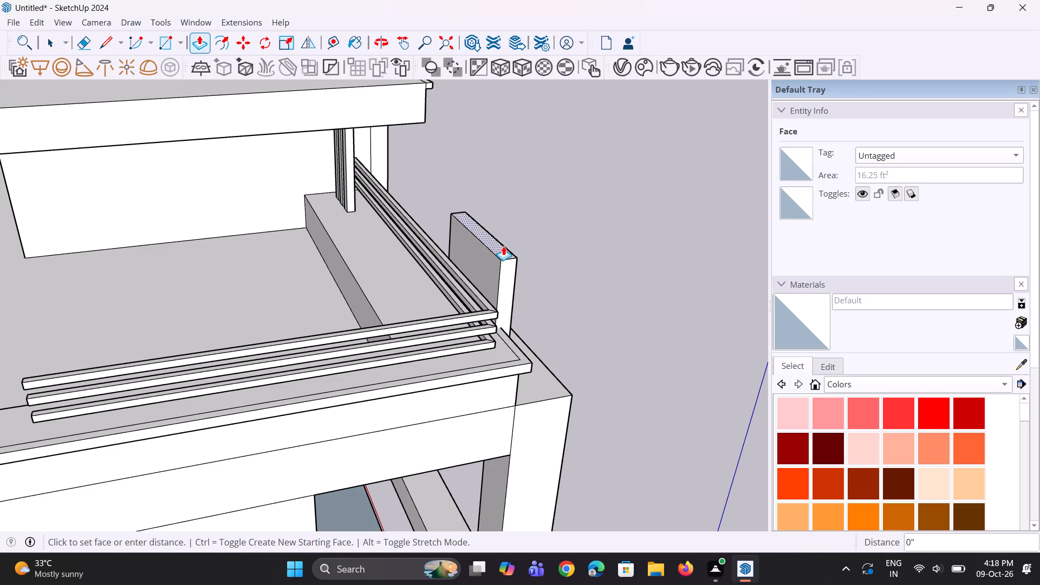
left_click(465, 273)
Examine the thinned panel and the whole building from the front and corner.
middle_click_drag(531, 284, 240, 283)
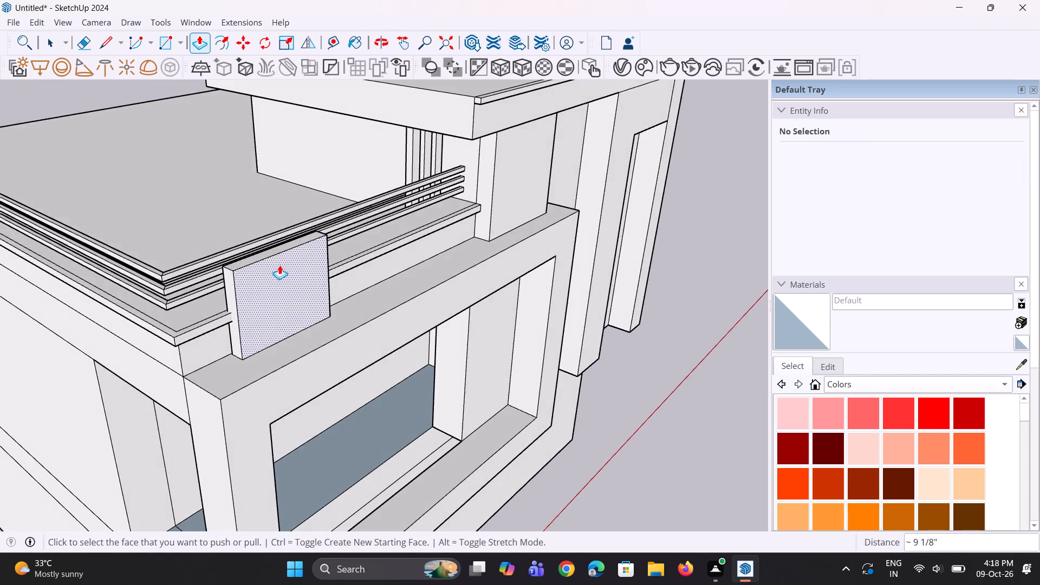
scroll(283, 262, "down", 3)
middle_click_drag(277, 287, 242, 214)
scroll(251, 214, "down", 4)
middle_click_drag(313, 242, 262, 265)
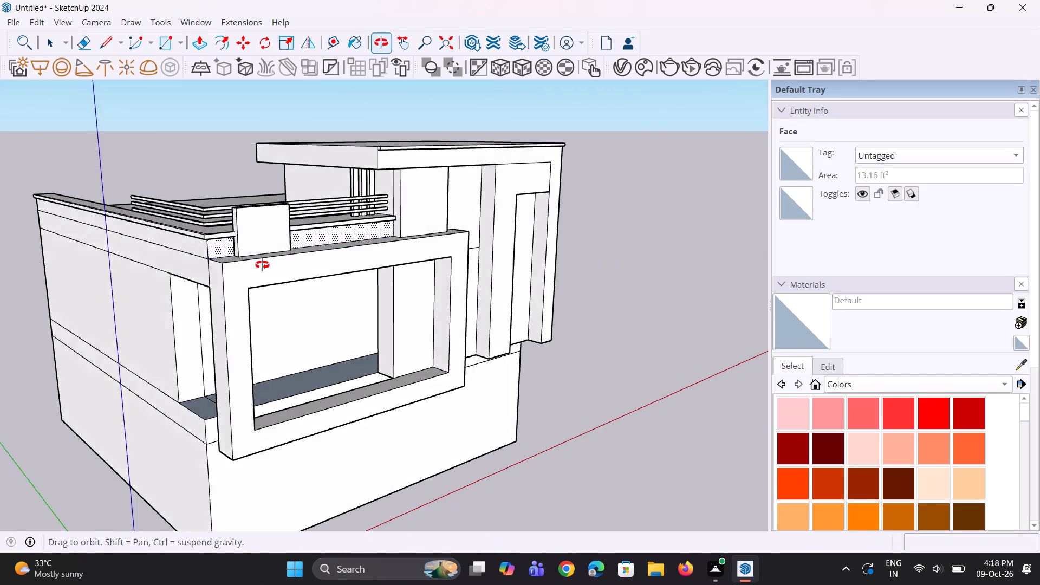
middle_click_drag(262, 265, 244, 269)
scroll(316, 249, "down", 4)
middle_click_drag(376, 252, 313, 269)
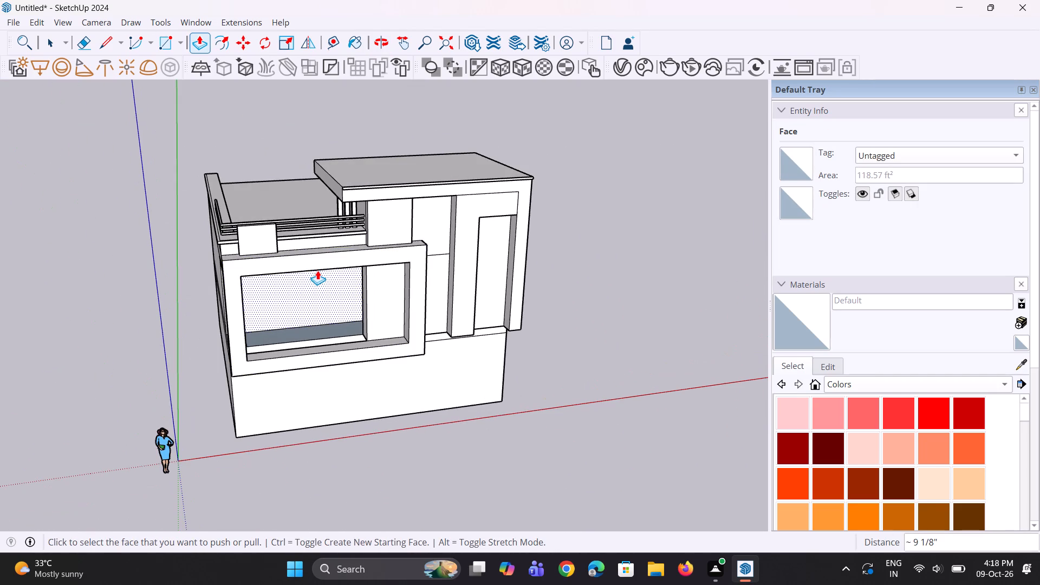
scroll(308, 236, "down", 6)
middle_click_drag(197, 255, 201, 233)
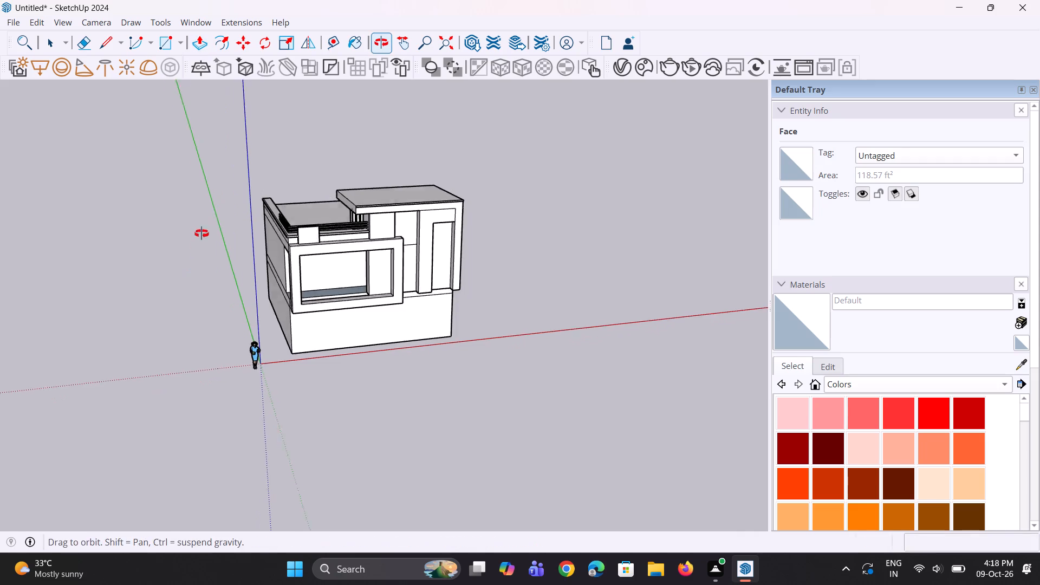
middle_click_drag(201, 233, 198, 228)
Copy the small front panel's vertical side edge a short distance inward across its front face.
scroll(289, 238, "up", 6)
key("space")
scroll(320, 246, "up", 7)
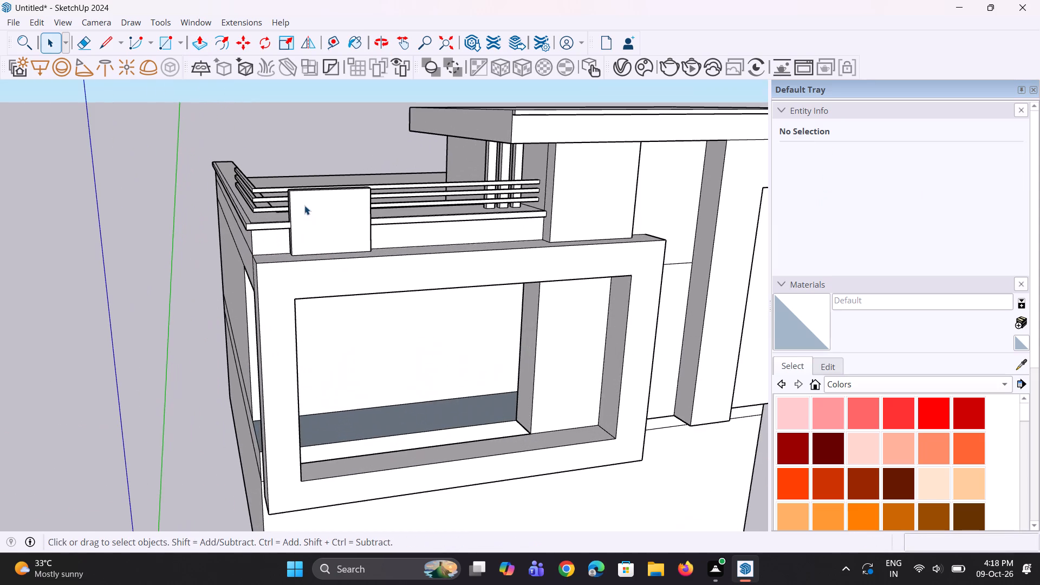
left_click(291, 206)
scroll(291, 221, "up", 4)
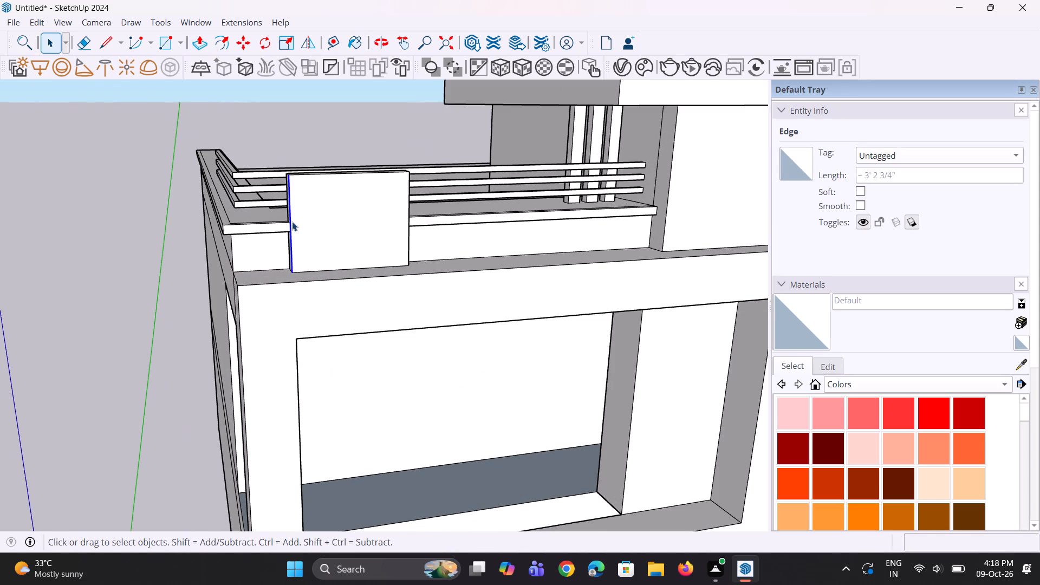
key("l")
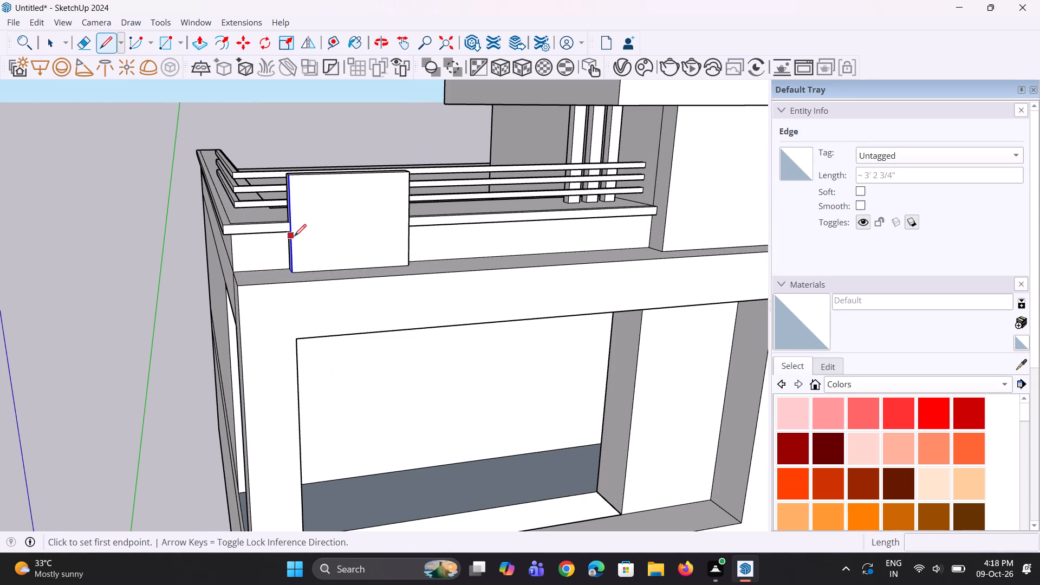
key("space")
key("space")
key("m")
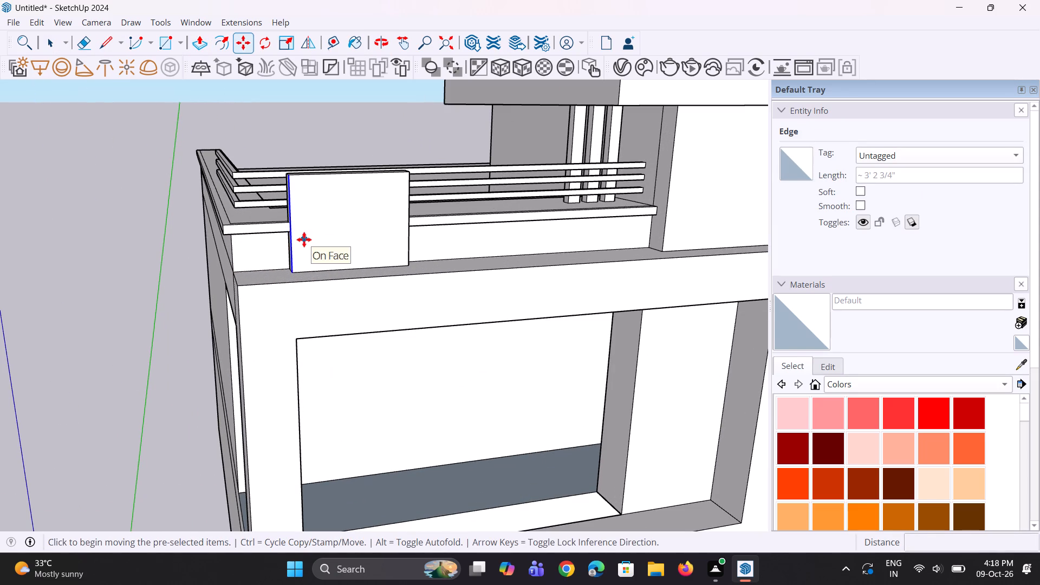
left_click_drag(291, 274, 298, 274)
left_click_drag(313, 274, 321, 271)
scroll(320, 265, "up", 1)
middle_click_drag(320, 262, 319, 275)
scroll(305, 224, "up", 2)
key("space")
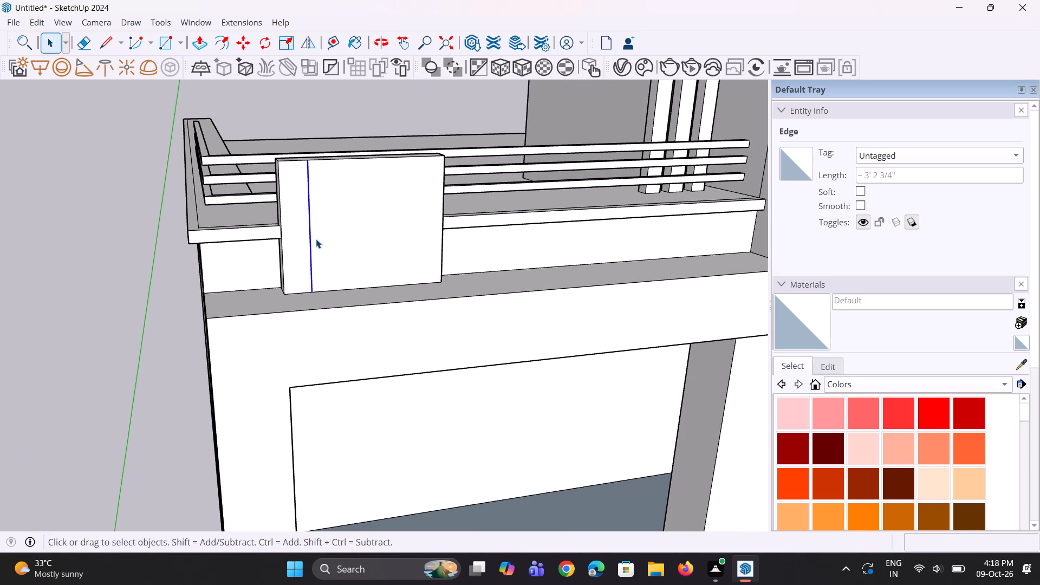
Copy the new vertical edge about 3 5/16" further inward on the panel face to outline a narrow strip.
key("m")
left_click(318, 294)
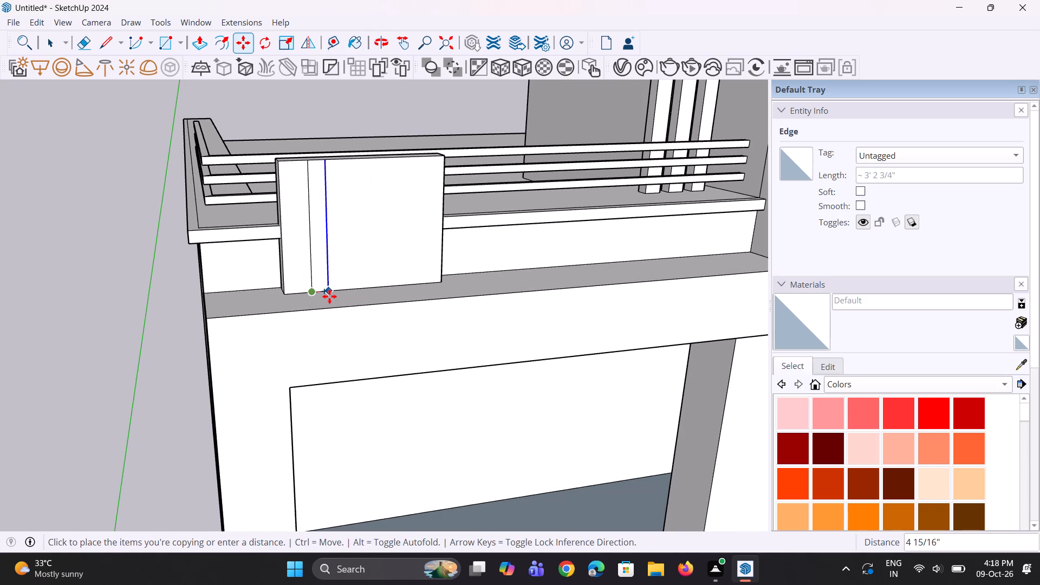
left_click(324, 296)
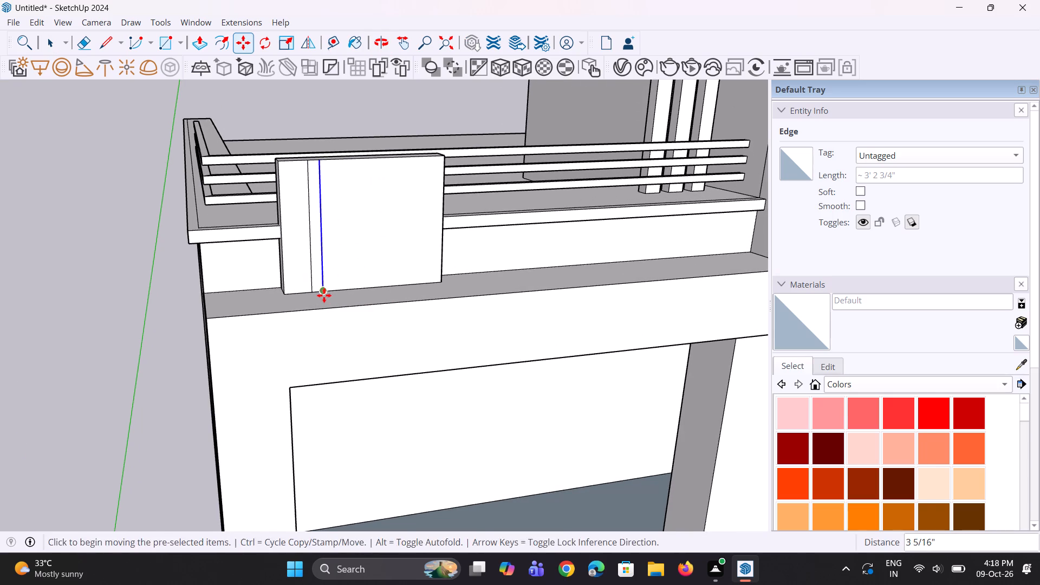
Draw a line across the strip at mid-height and erase its two lower edge segments, keeping only the upper half.
middle_click_drag(331, 271, 340, 272)
key("l")
scroll(325, 231, "up", 5)
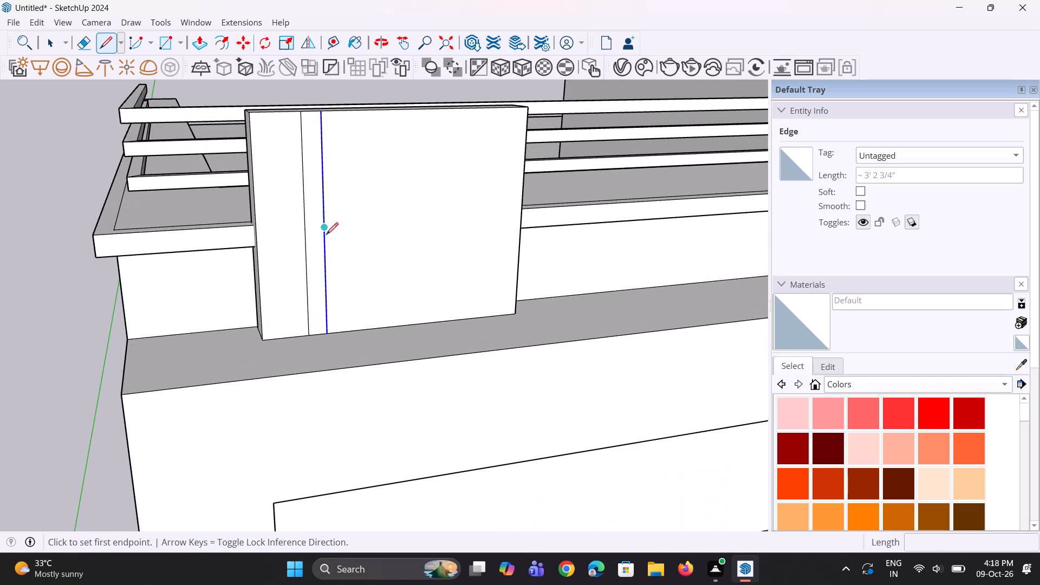
left_click(326, 231)
left_click(308, 234)
key("space")
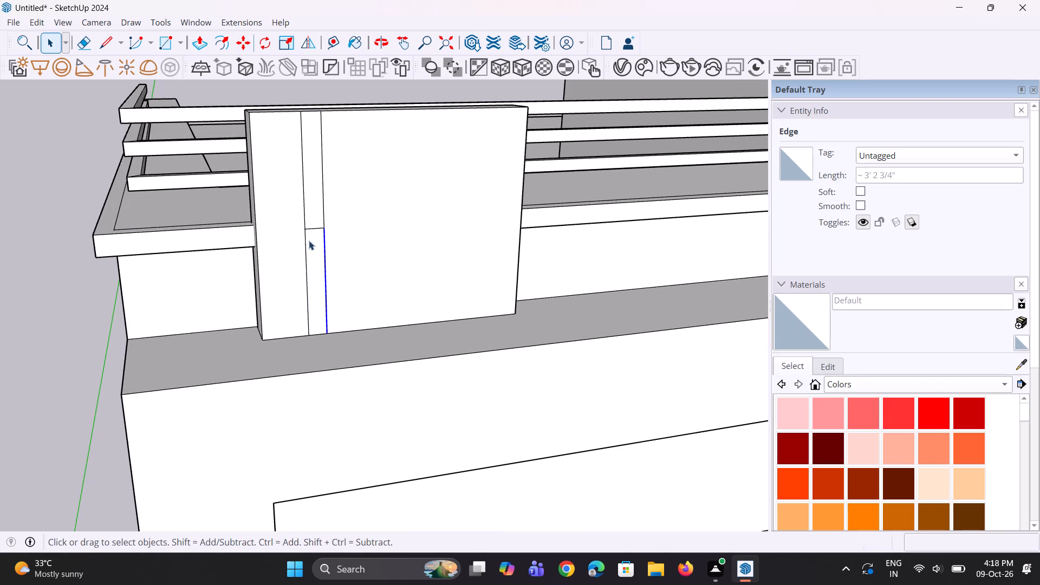
key("e")
left_click(310, 268)
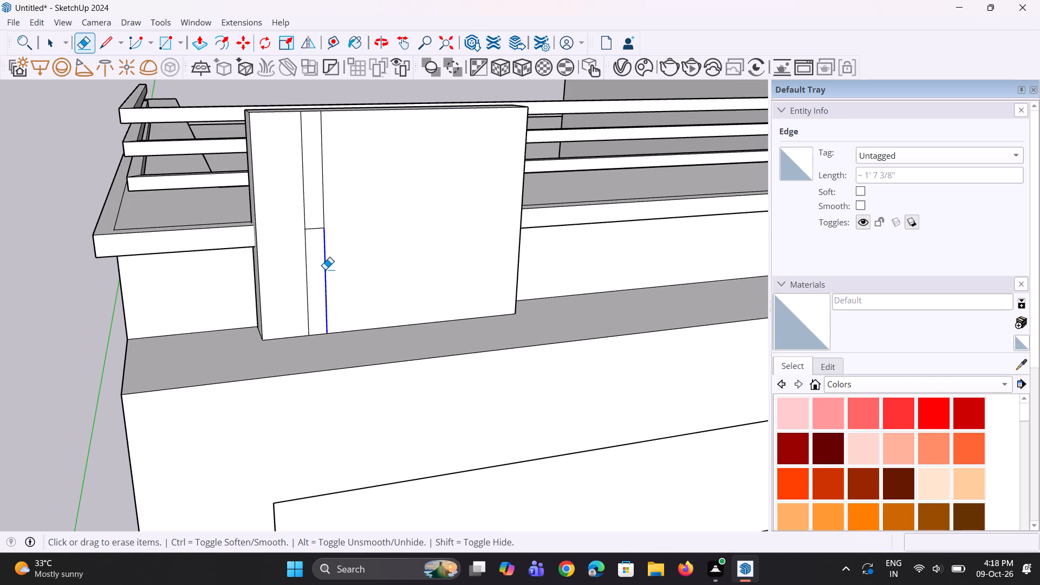
left_click(326, 269)
left_click(307, 268)
middle_click_drag(311, 279, 378, 317)
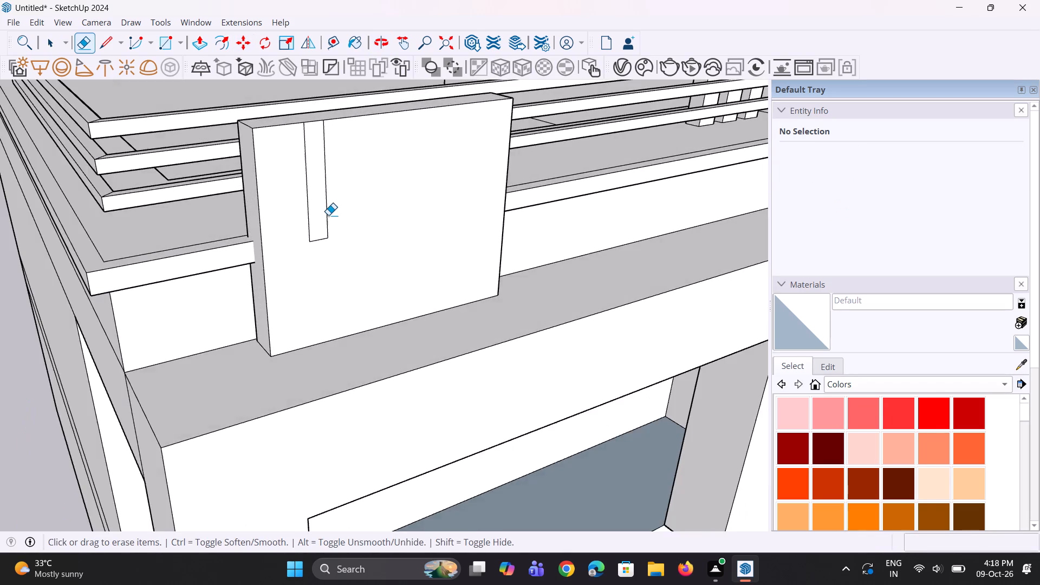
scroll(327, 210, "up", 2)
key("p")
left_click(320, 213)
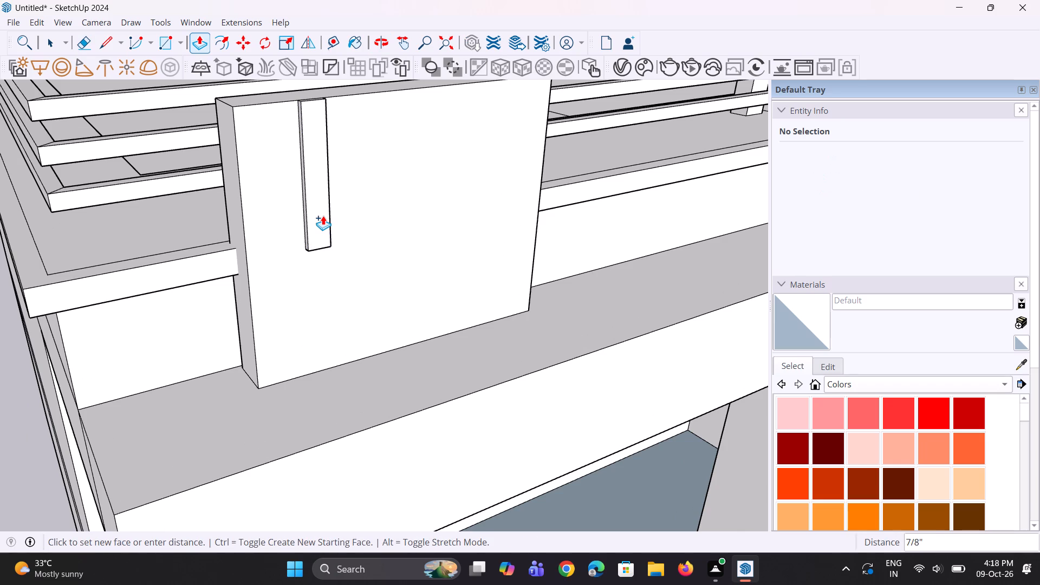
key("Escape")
Copy the narrow strip face about 6 1/2" along the panel and multiply the copy by 3.
middle_click_drag(380, 249, 327, 251)
scroll(317, 248, "up", 1)
key("space")
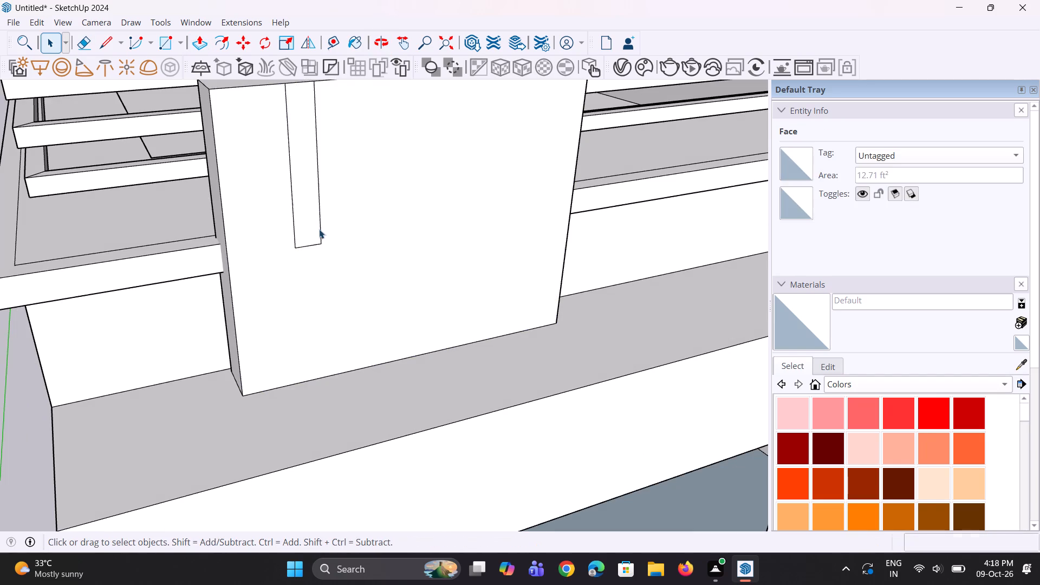
left_click(316, 225)
key("m")
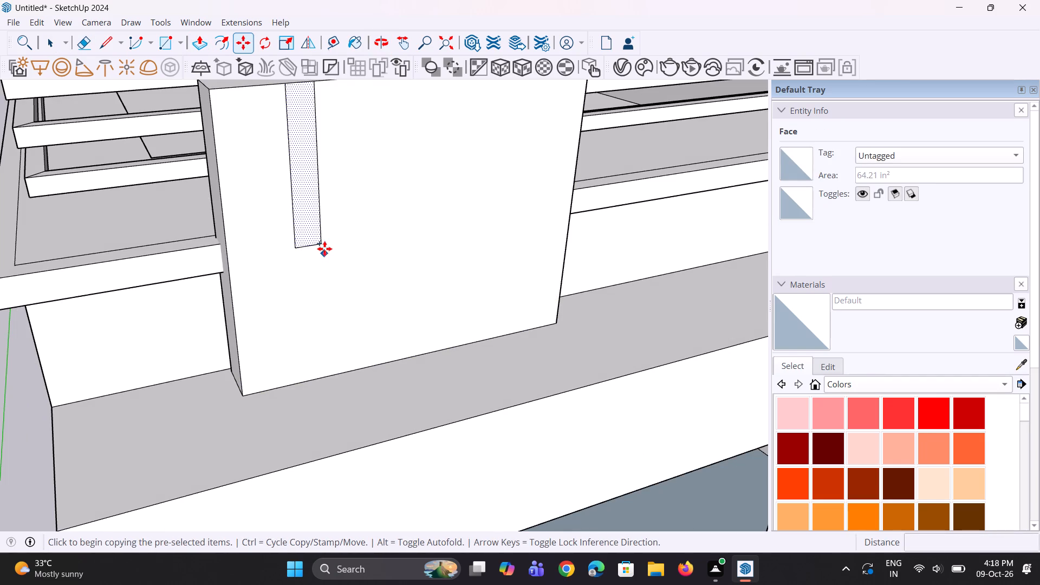
left_click(324, 244)
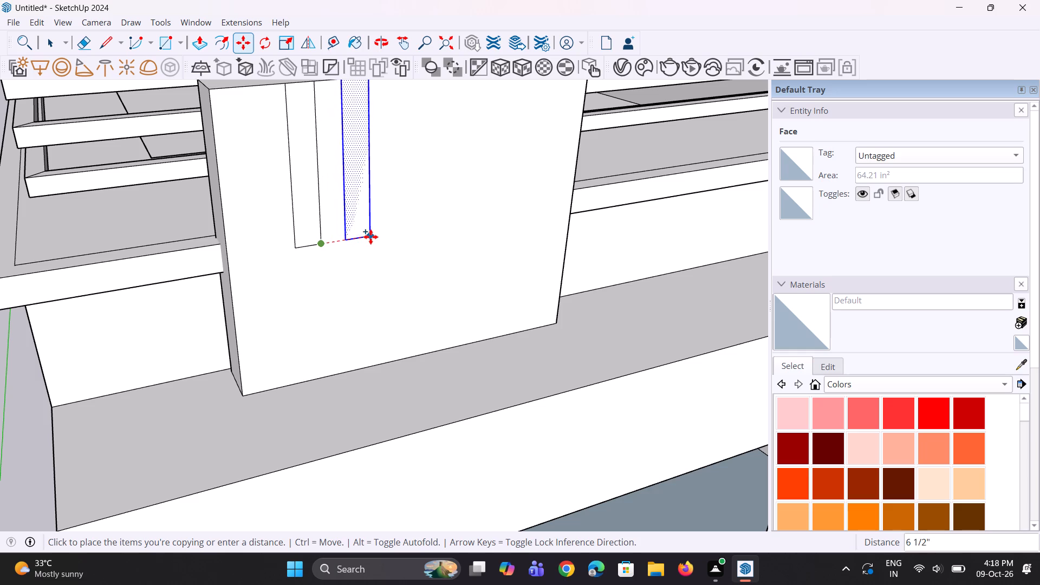
left_click(370, 237)
type("*4")
key("BackSpace")
key("3")
key("Return")
Push/Pull the four strips outward from the panel face by about 1 9/16" to form vertical slats.
scroll(389, 274, "down", 2)
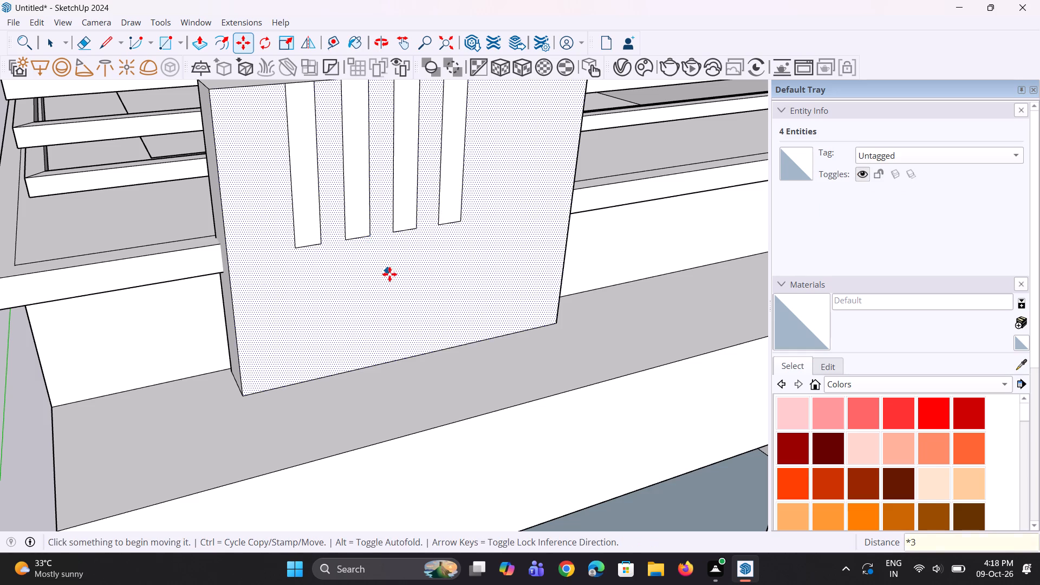
scroll(389, 274, "down", 2)
middle_click_drag(426, 266, 283, 273)
key("space")
key("space")
scroll(383, 226, "up", 1)
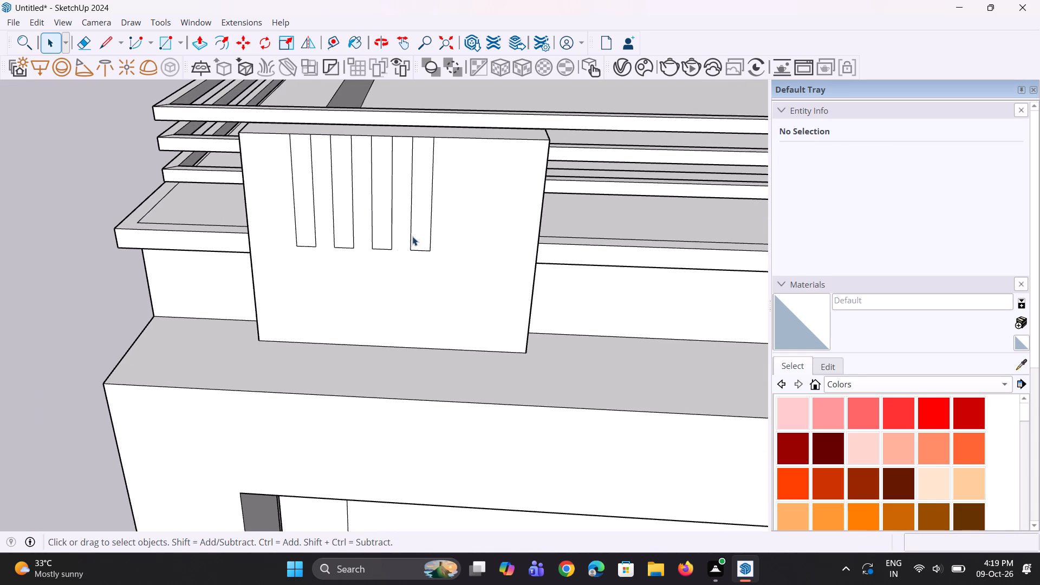
key("p")
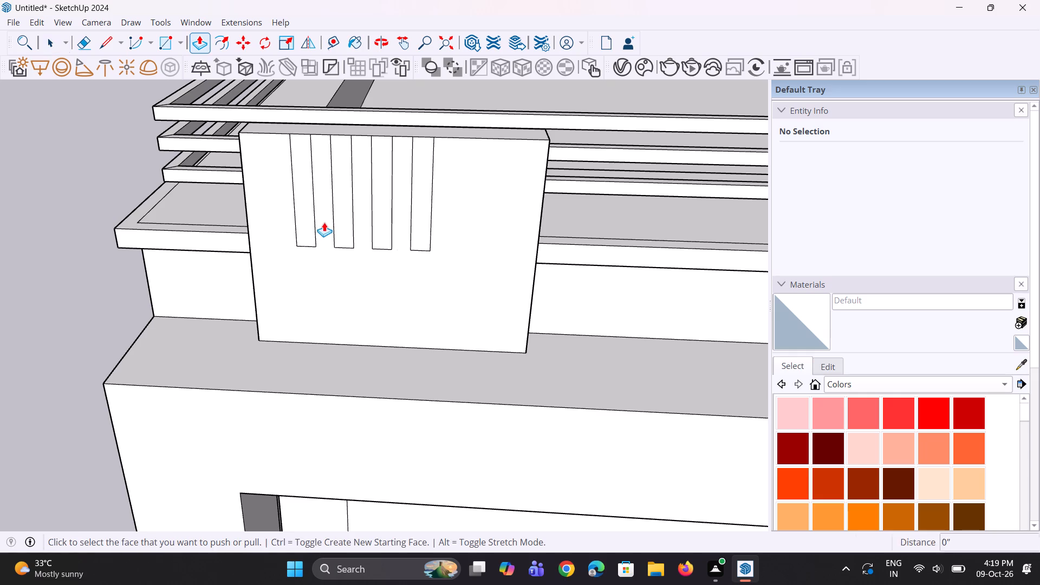
left_click(305, 215)
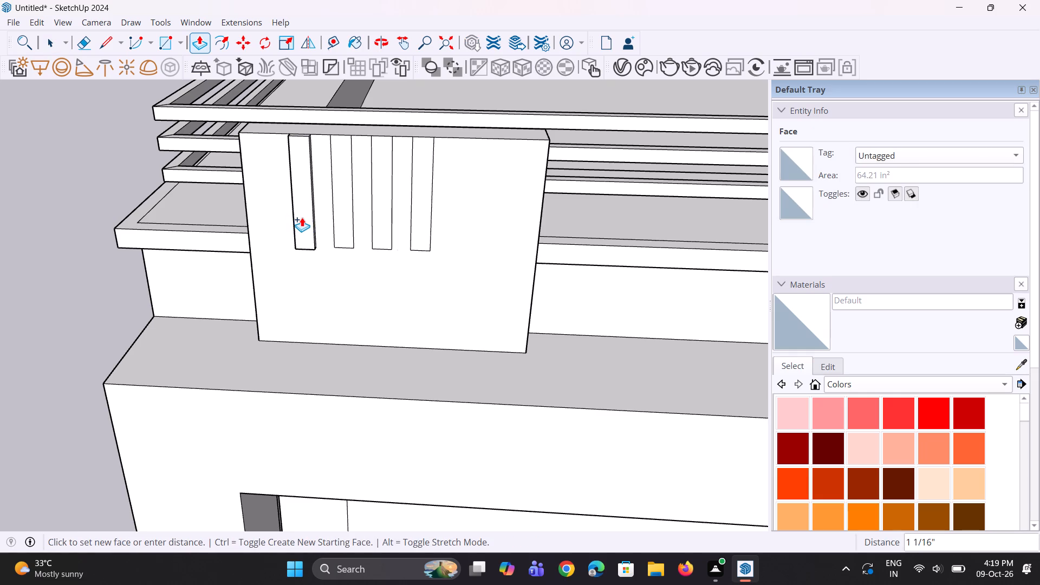
left_click(303, 218)
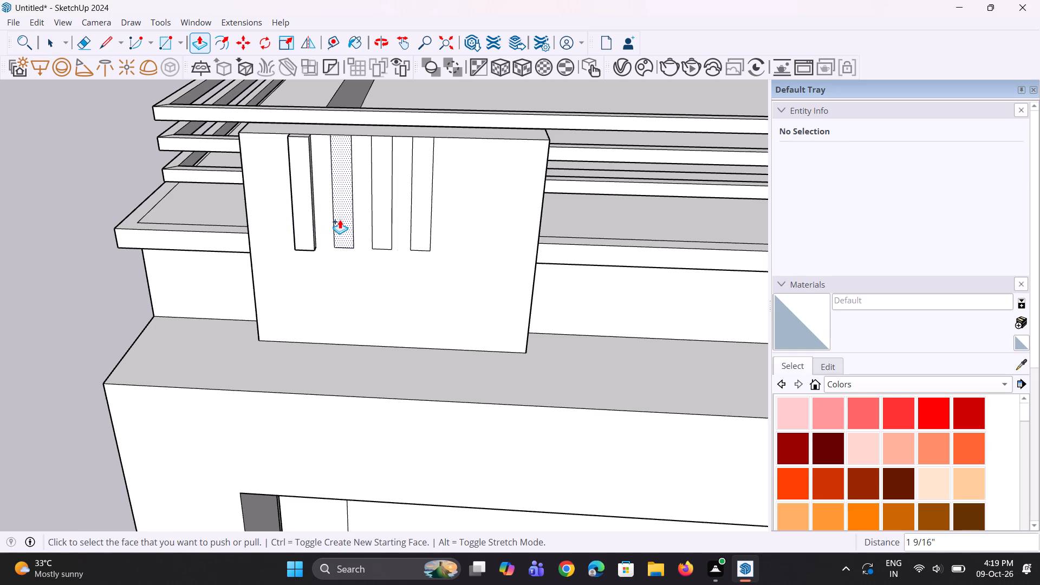
double_click(340, 219)
left_click(377, 227)
left_click(377, 227)
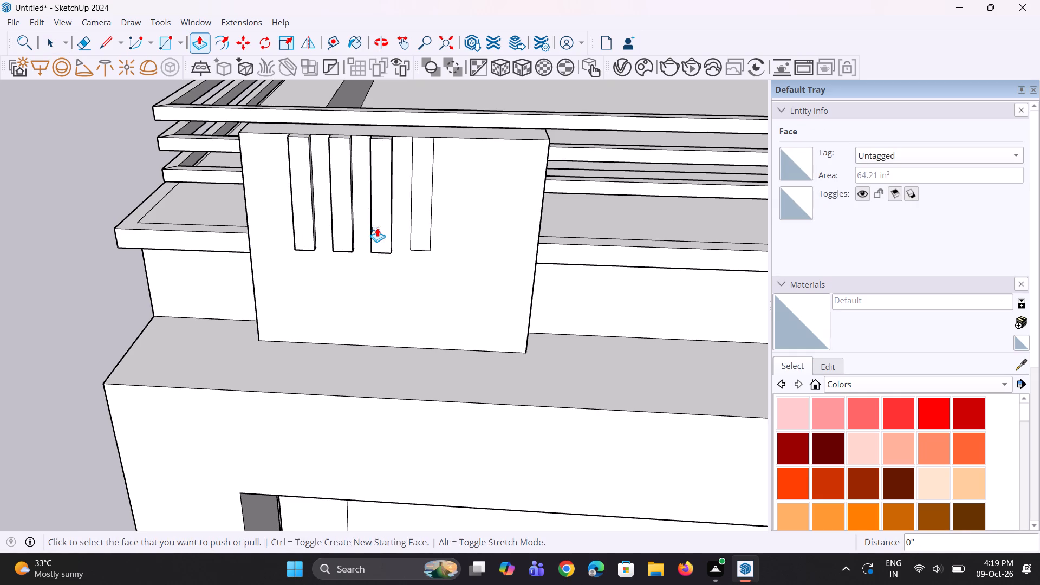
double_click(414, 235)
Push/Pull the bottom faces of all four slats downward by about 10 1/16" to lengthen them.
scroll(371, 249, "down", 4)
middle_click_drag(368, 263, 585, 277)
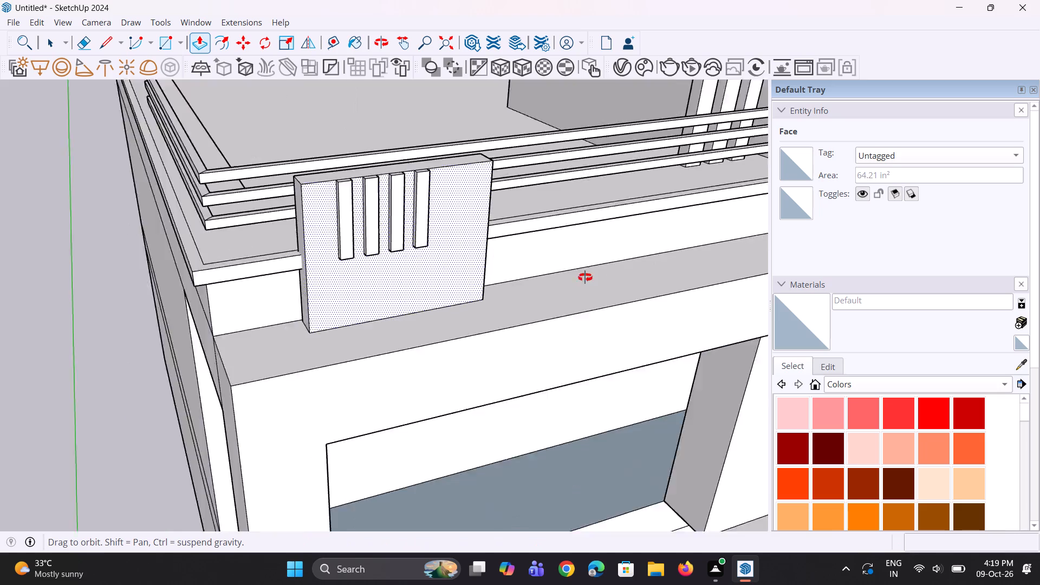
middle_click_drag(585, 277, 651, 227)
scroll(472, 290, "down", 3)
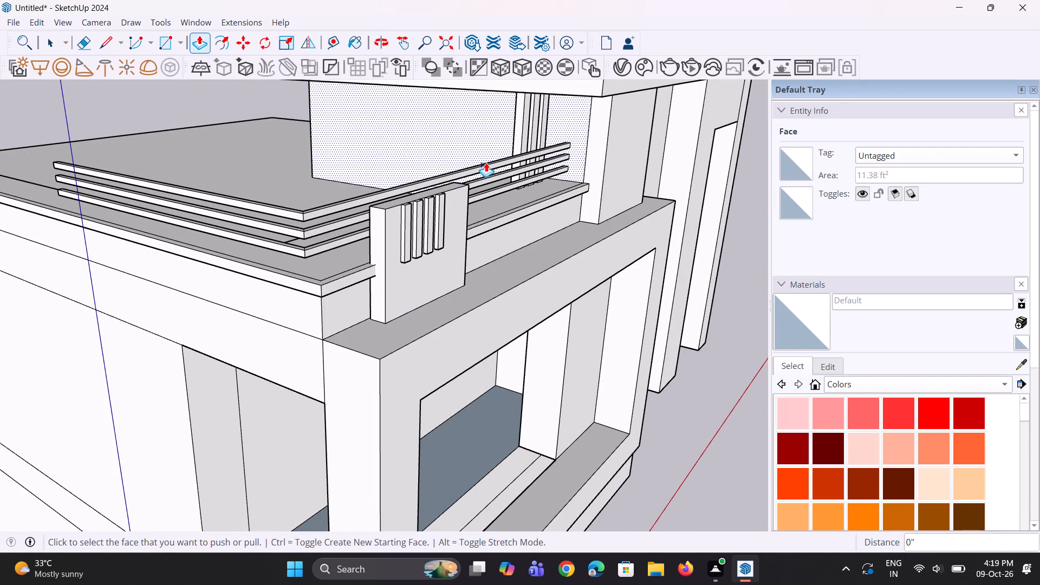
middle_click_drag(419, 264, 393, 137)
scroll(385, 171, "up", 5)
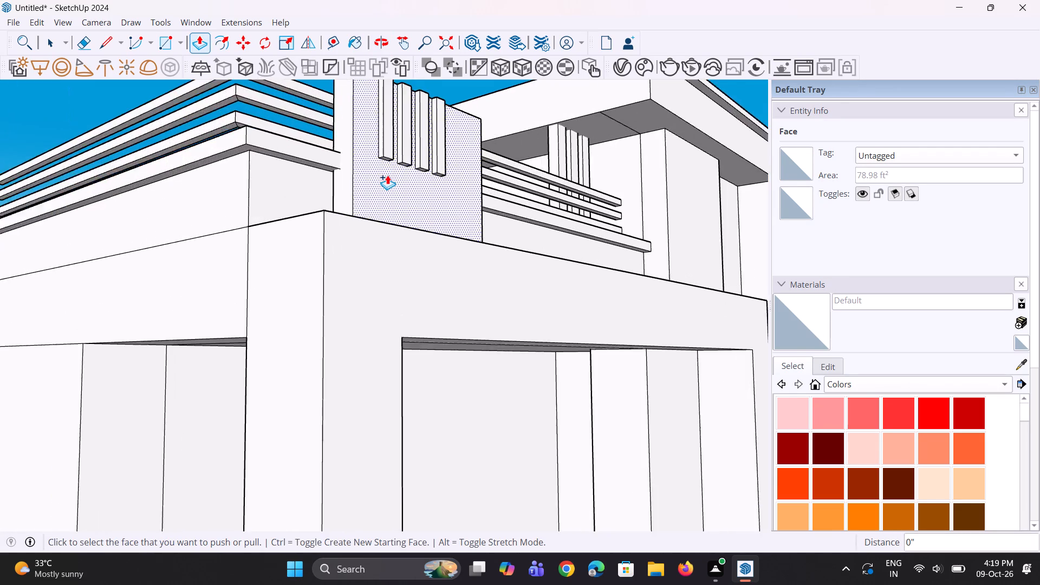
scroll(387, 175, "up", 10)
left_click(384, 146)
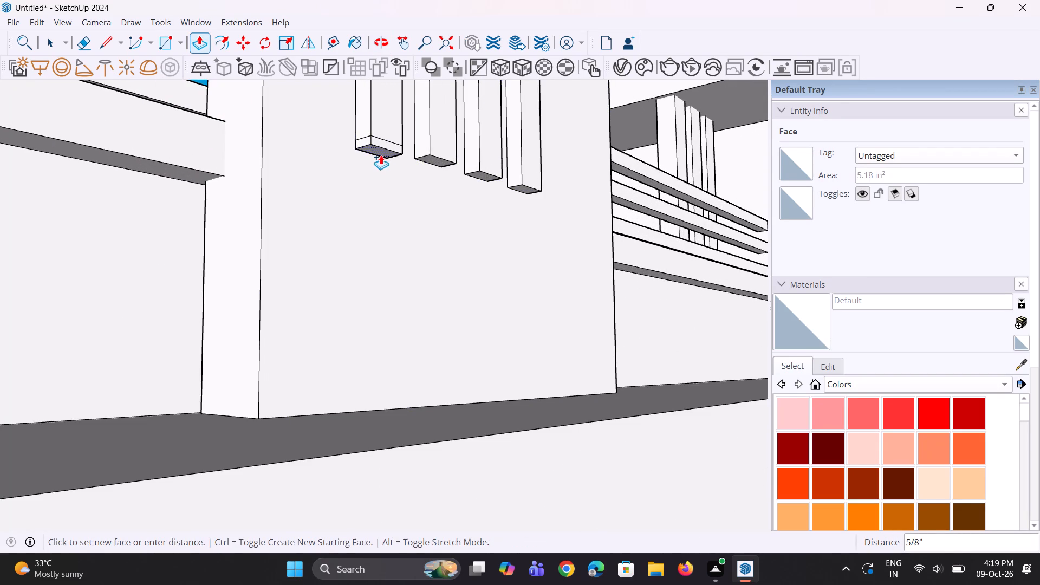
left_click(361, 281)
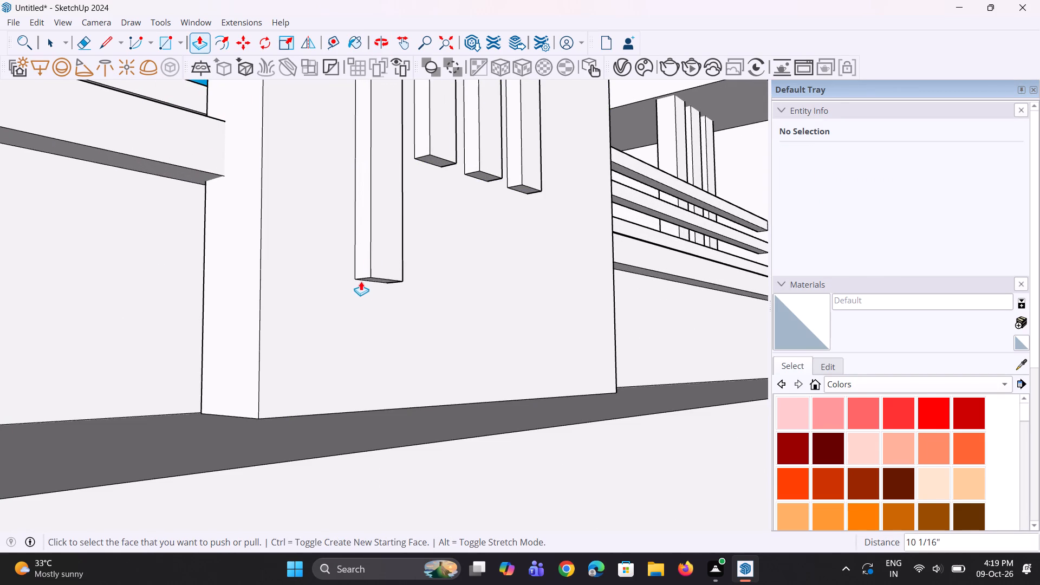
scroll(422, 161, "up", 6)
double_click(434, 164)
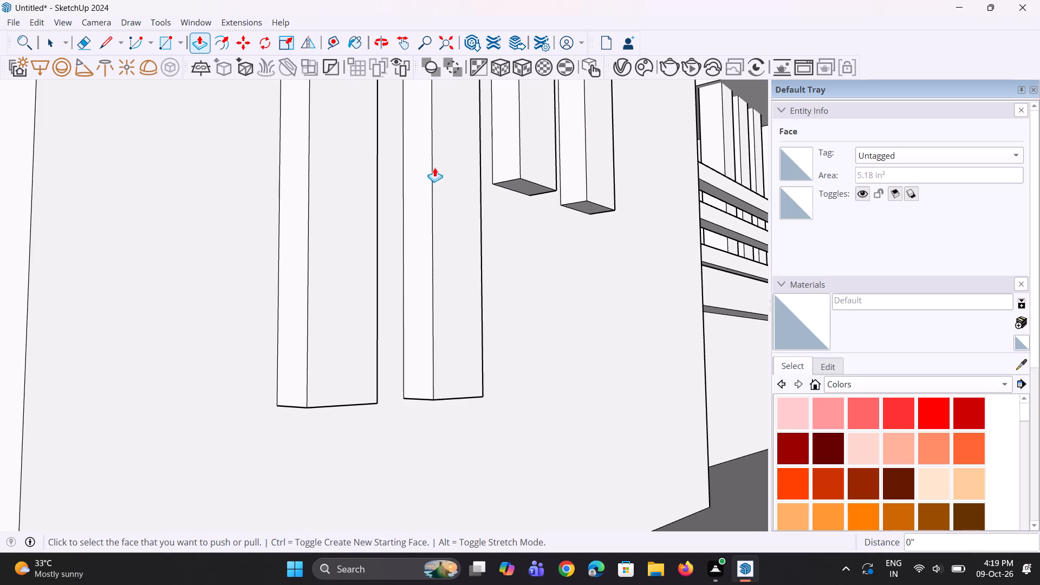
double_click(529, 188)
double_click(587, 210)
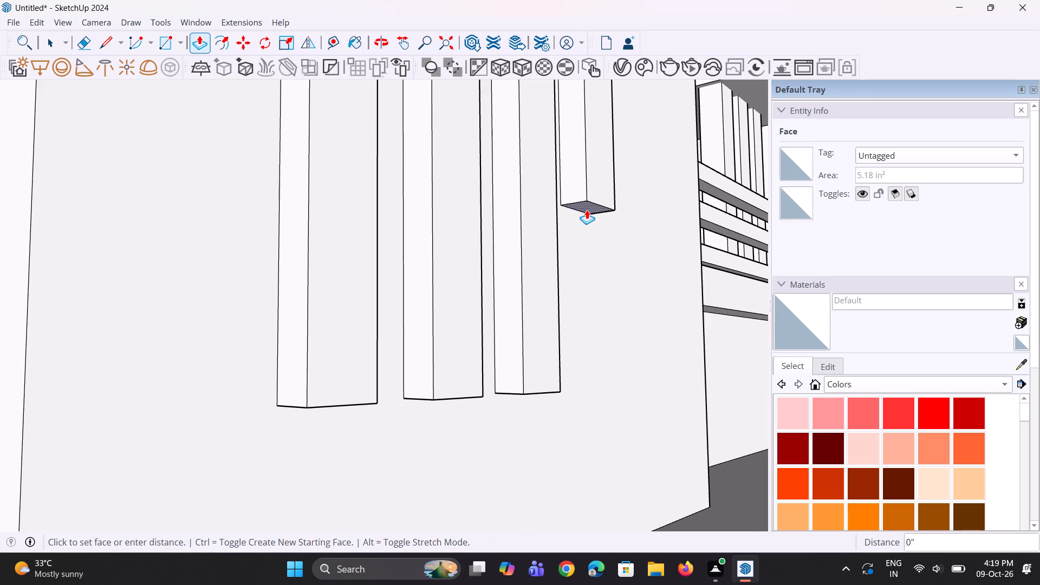
Examine the slatted panel and the whole building from the front, above and the side with the roof overhang.
scroll(532, 311, "down", 5)
middle_click_drag(535, 303, 437, 366)
scroll(493, 323, "down", 4)
middle_click_drag(545, 318, 496, 330)
scroll(503, 305, "down", 11)
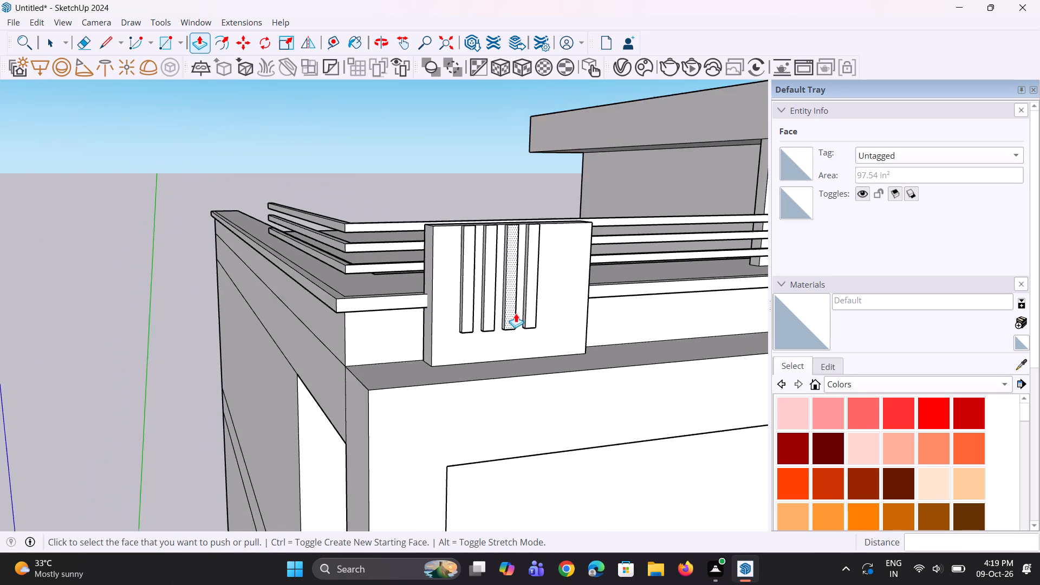
middle_click_drag(518, 322, 479, 343)
middle_click_drag(502, 331, 464, 331)
scroll(483, 327, "down", 3)
middle_click_drag(486, 327, 504, 298)
key("space")
scroll(327, 279, "down", 8)
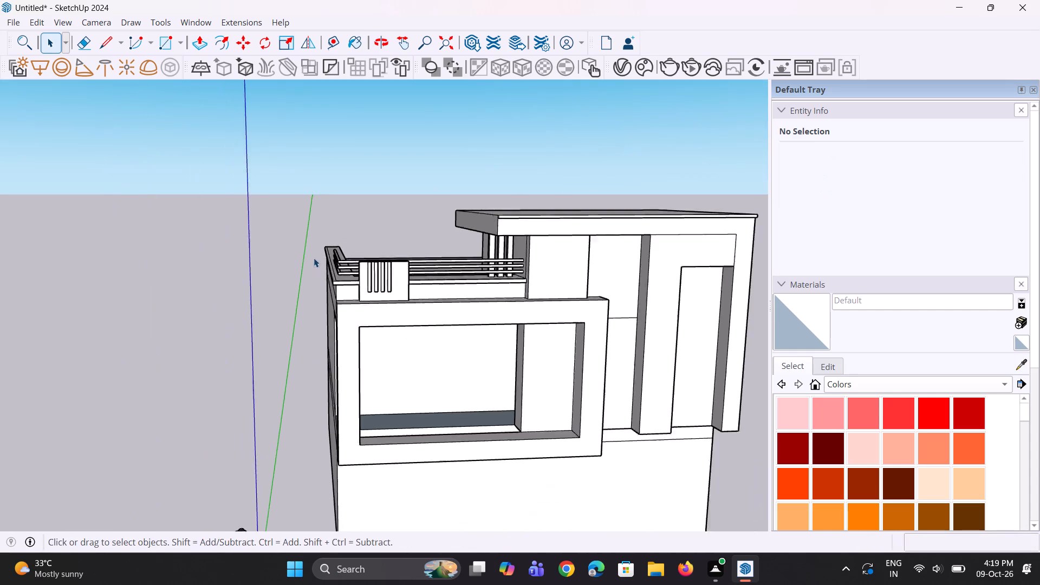
scroll(314, 258, "down", 1)
middle_click_drag(451, 318, 428, 293)
scroll(430, 288, "down", 4)
middle_click_drag(430, 287, 420, 299)
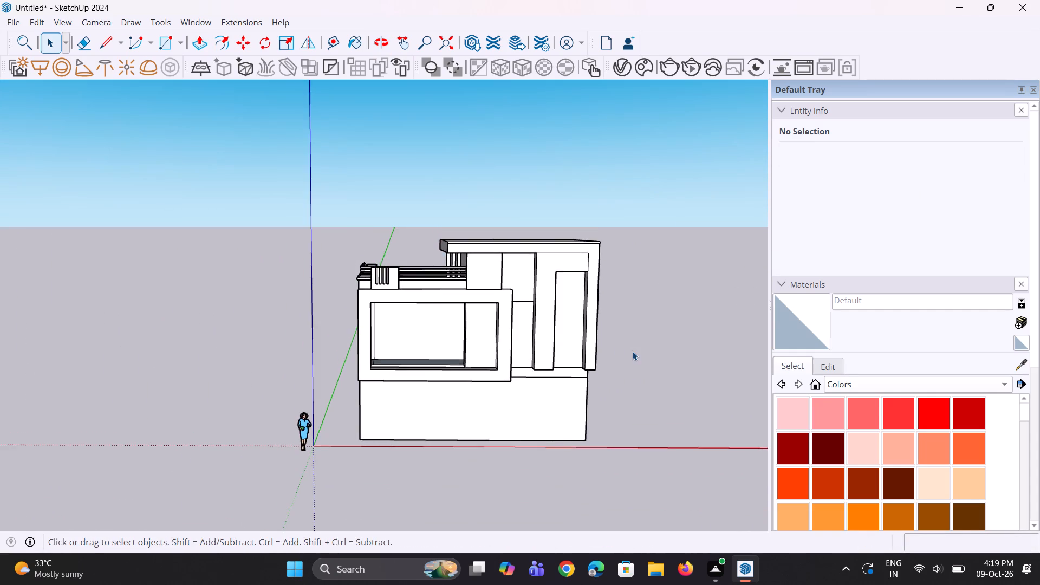
scroll(632, 351, "up", 2)
middle_click_drag(569, 367, 563, 379)
scroll(563, 379, "up", 1)
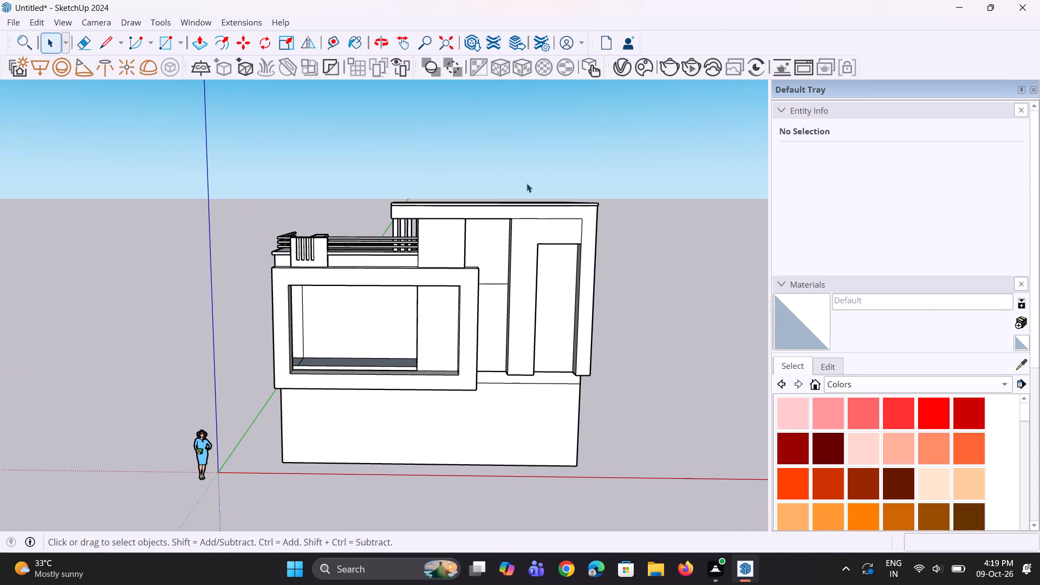
scroll(472, 268, "up", 2)
middle_click_drag(493, 261, 552, 292)
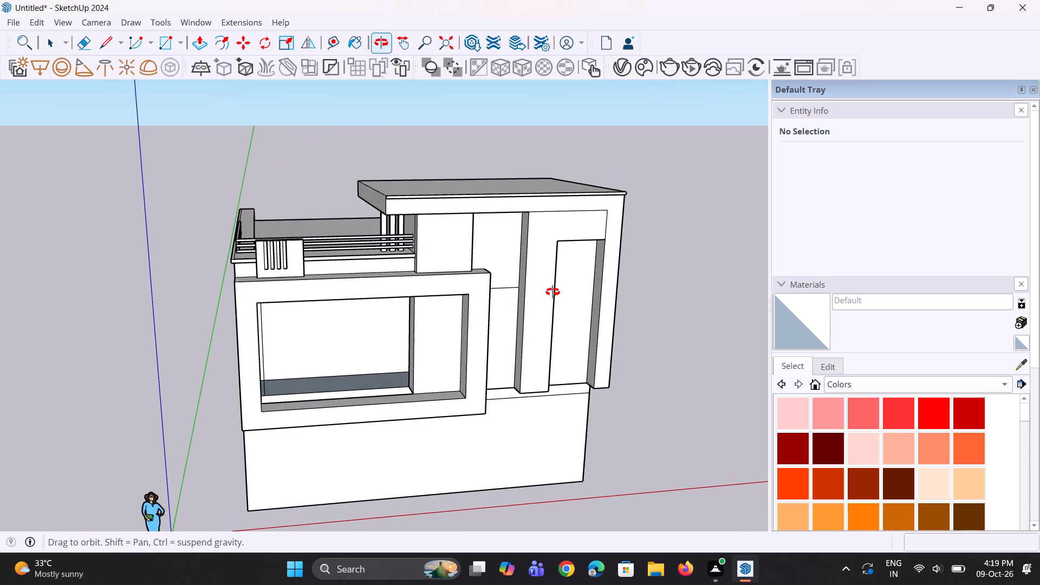
middle_click_drag(552, 292, 512, 334)
scroll(545, 271, "down", 4)
middle_click_drag(601, 248, 262, 353)
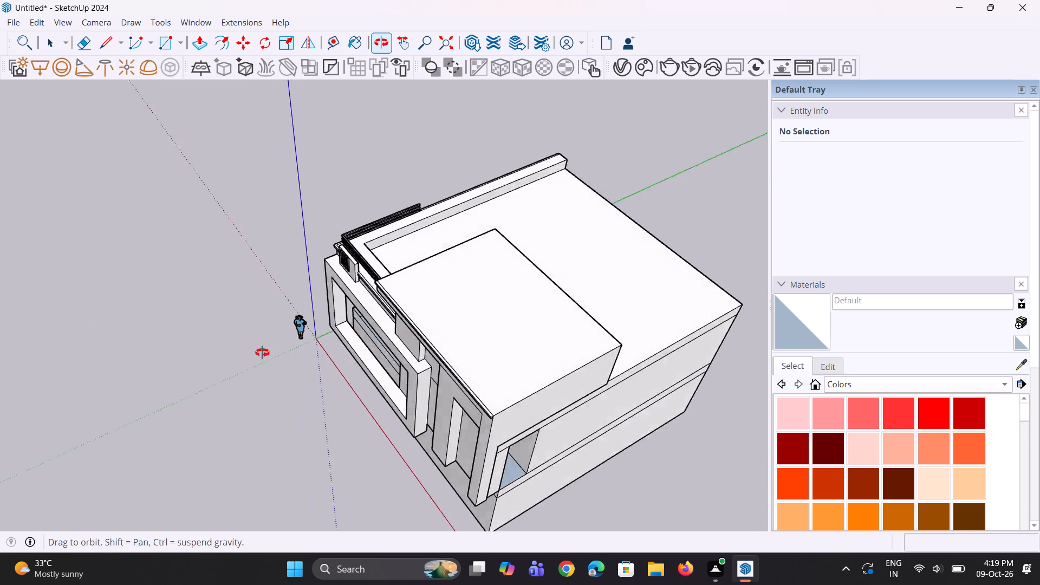
middle_click_drag(262, 353, 229, 292)
scroll(432, 353, "up", 5)
middle_click_drag(411, 352, 301, 321)
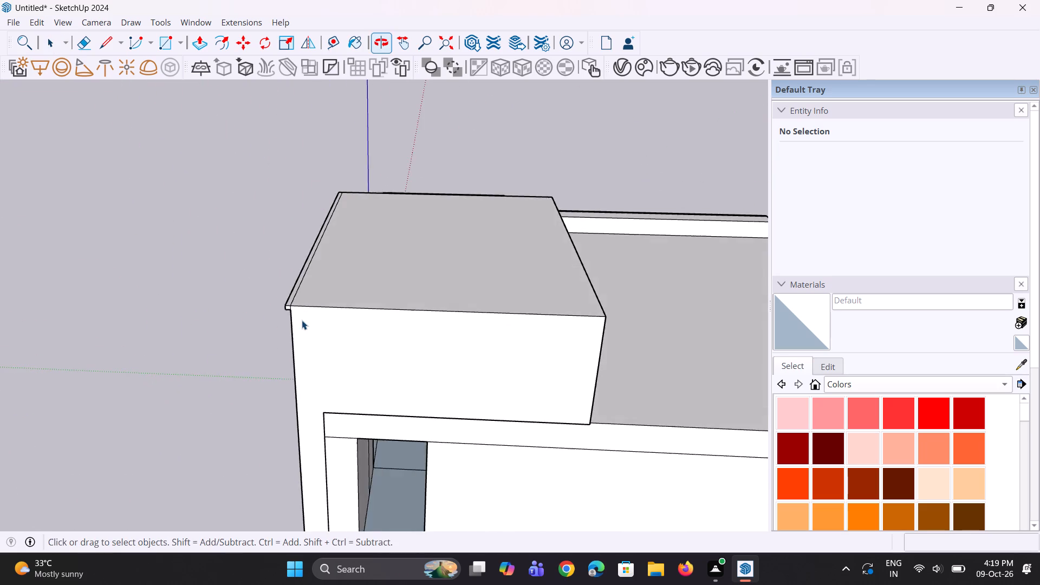
Copy the inner edge of the roof's front lip about 2' 1" back across the upper roof face.
scroll(305, 317, "up", 7)
left_click(281, 292)
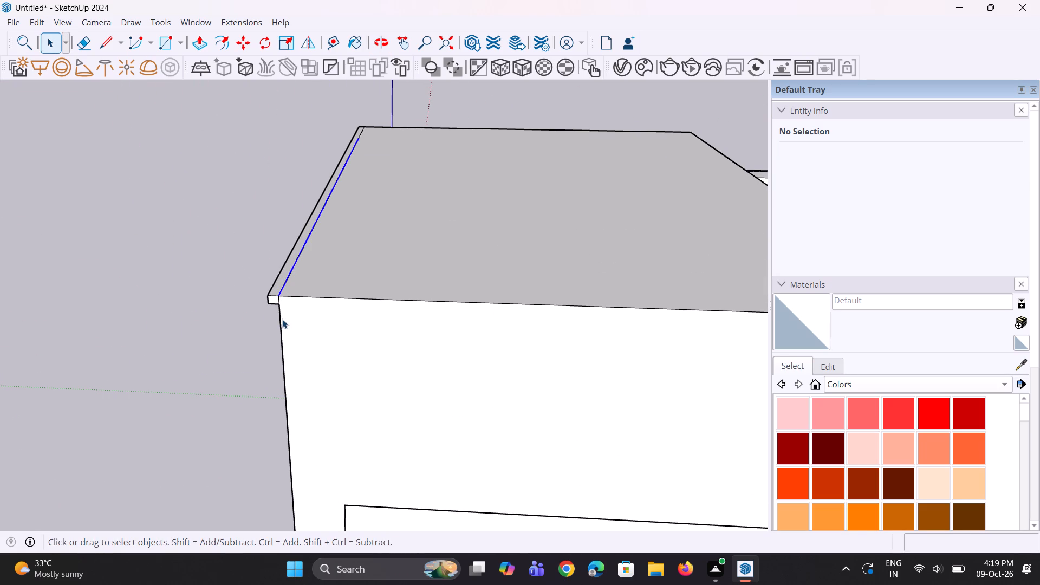
key("m")
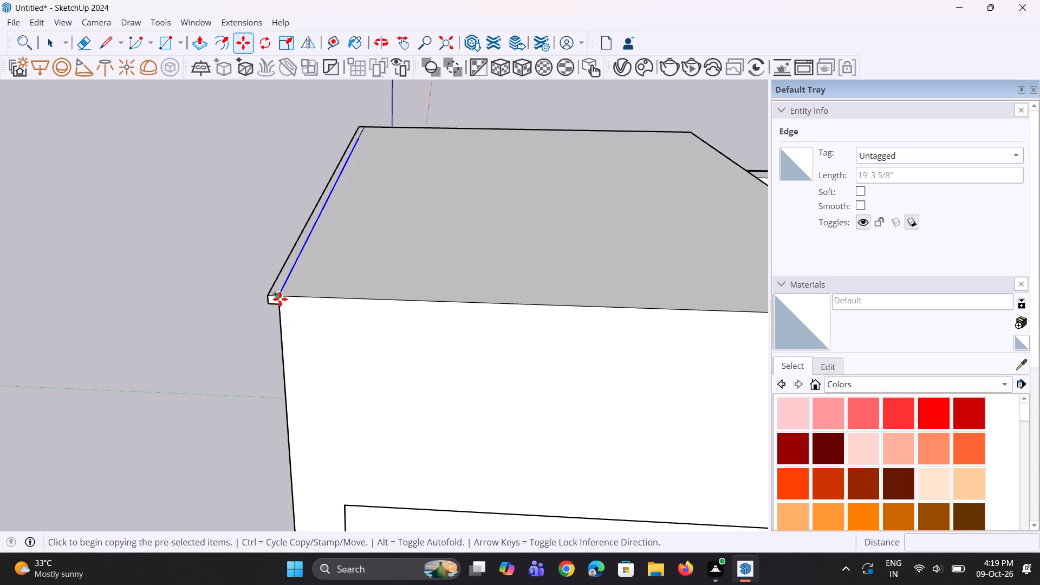
left_click(280, 299)
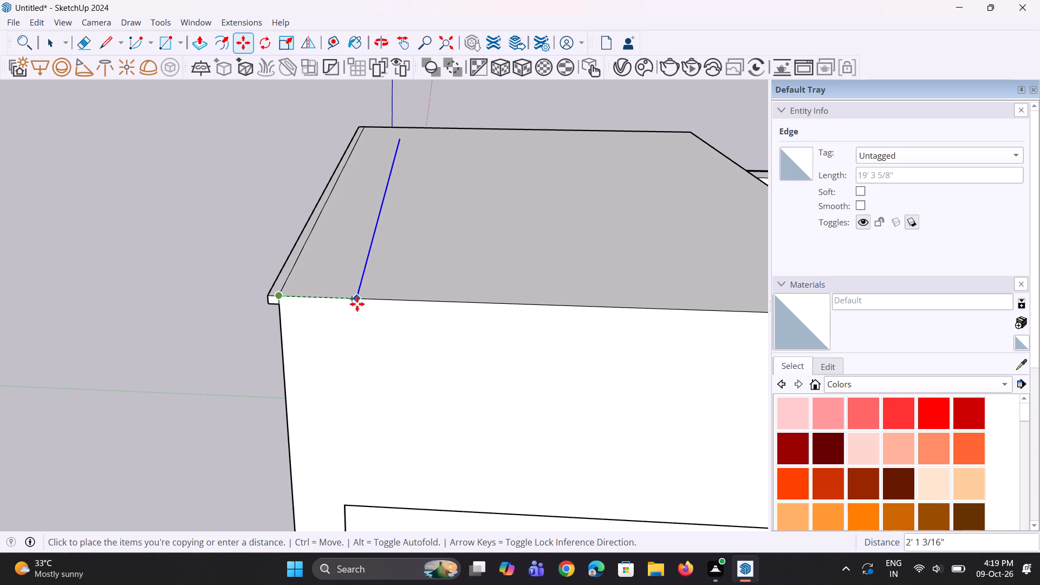
left_click_drag(357, 304, 364, 297)
Draw a line from the copied edge's midpoint to the front lip and erase the half on the railing side, outlining a corner rectangle.
middle_click_drag(285, 328, 763, 385)
scroll(546, 312, "down", 5)
middle_click_drag(516, 310, 513, 393)
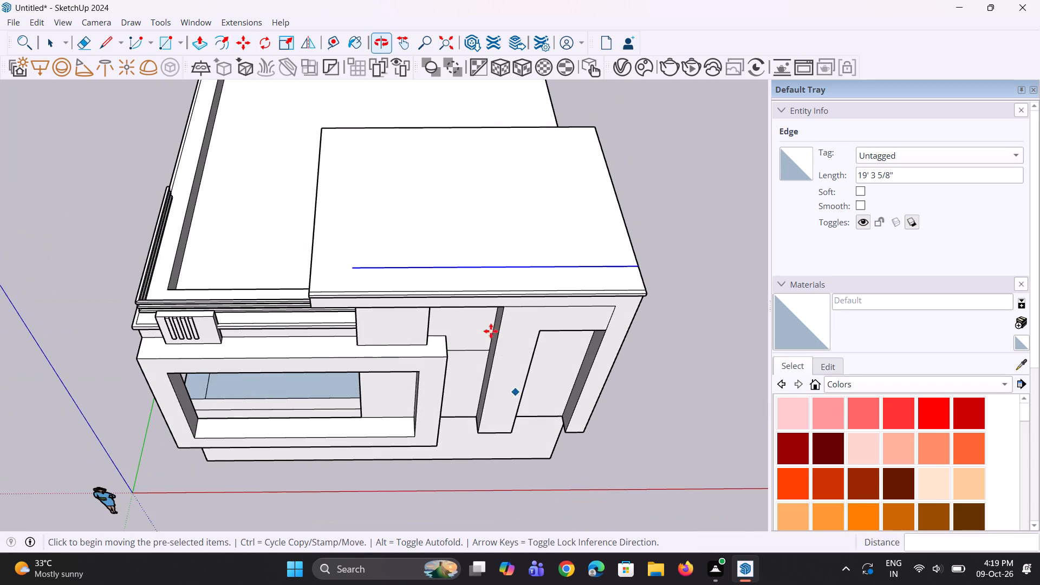
key("l")
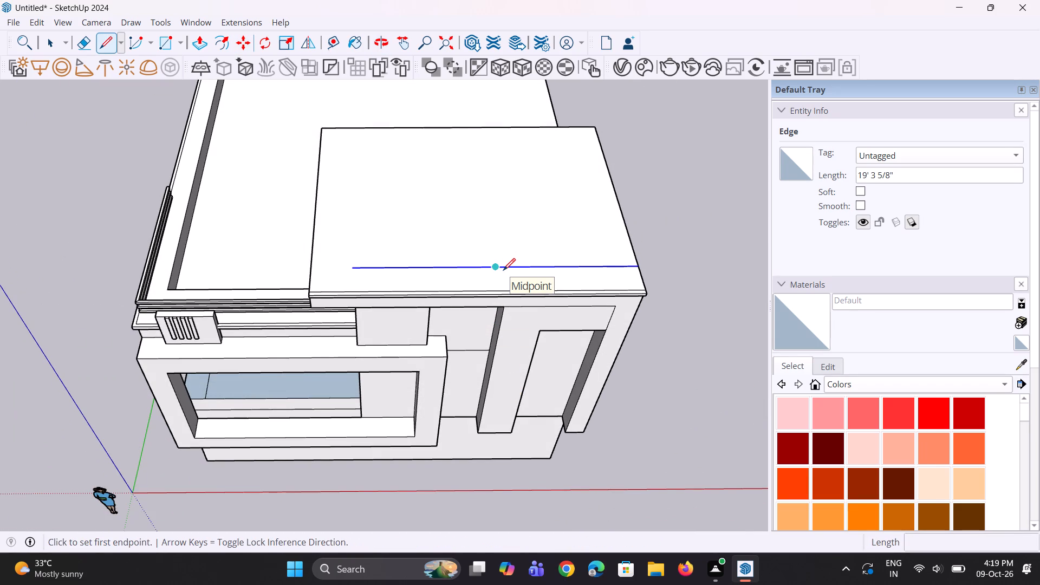
left_click(503, 270)
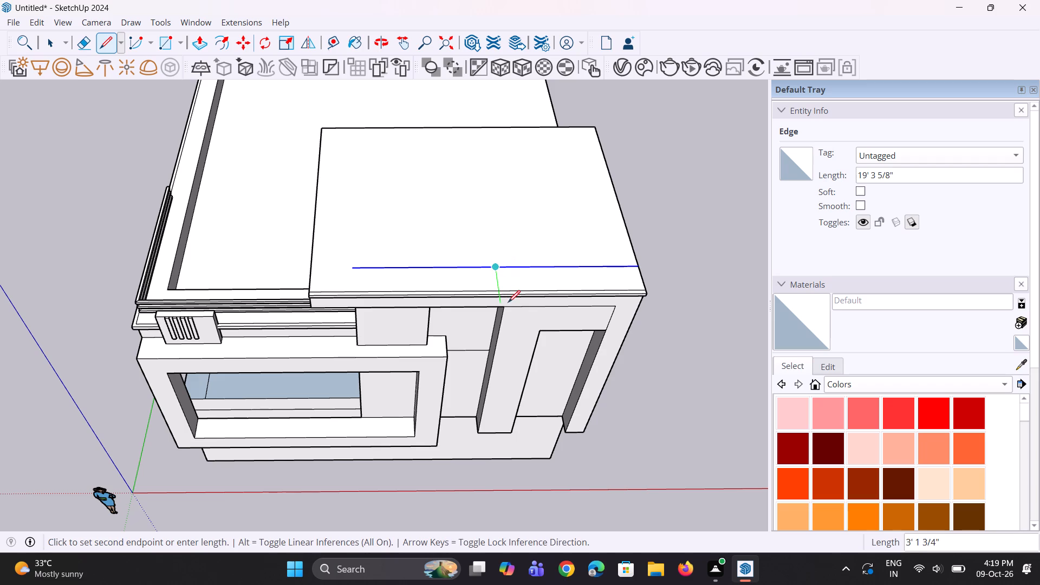
left_click(503, 291)
key("space")
key("e")
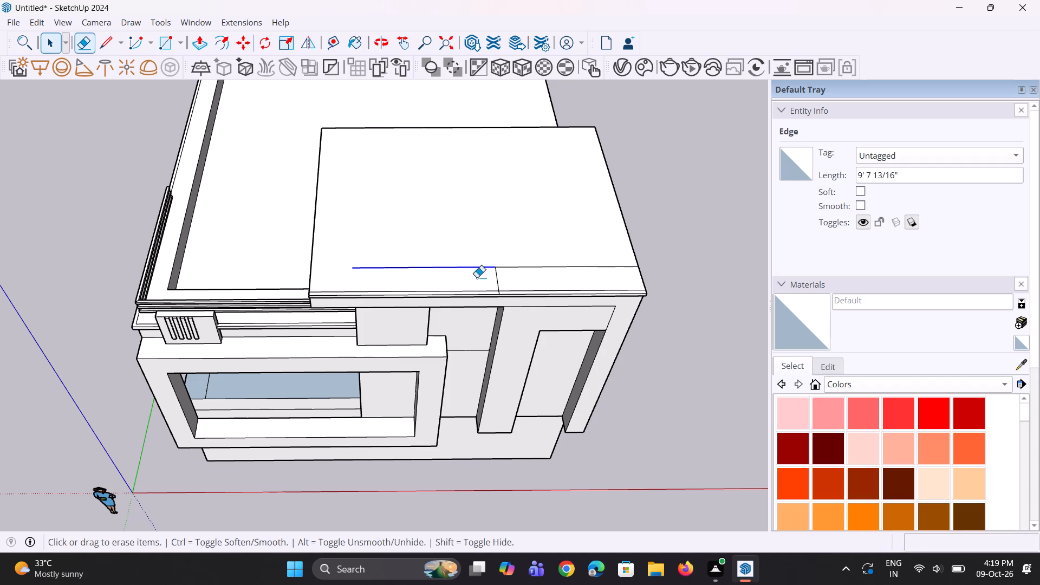
left_click(450, 263)
left_click(451, 268)
scroll(459, 275, "down", 5)
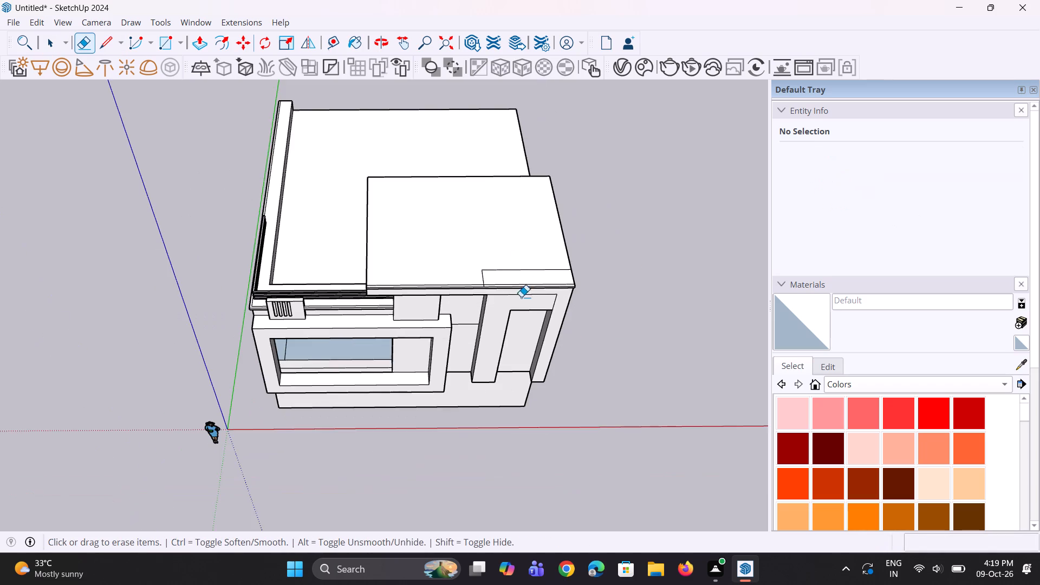
Push/Pull the corner rectangle on the upper roof upward into a parapet block about 2' 4" high.
middle_click_drag(516, 250, 512, 230)
key("p")
left_click(549, 264)
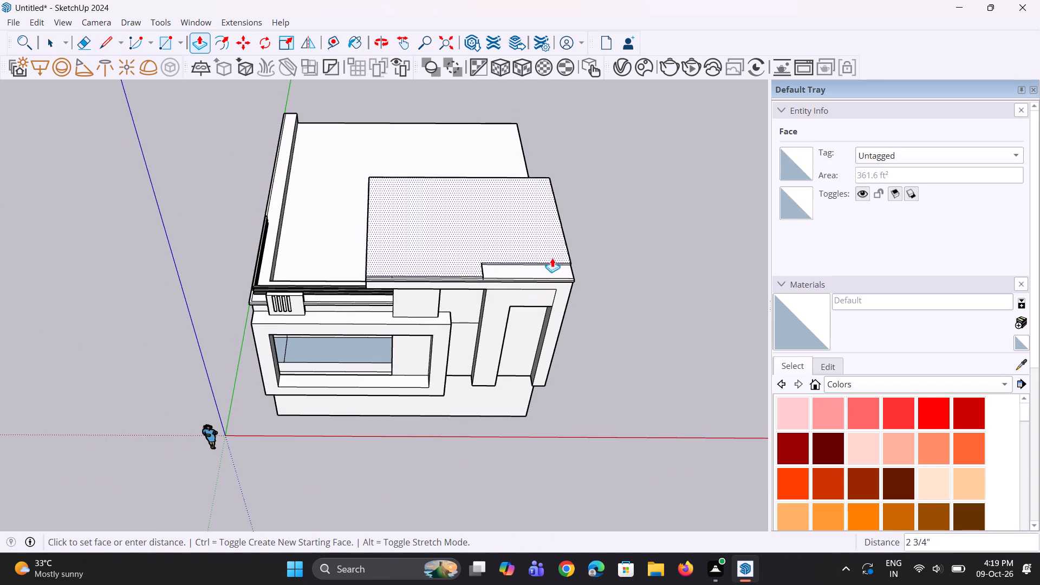
key("Escape")
middle_click_drag(554, 270, 522, 328)
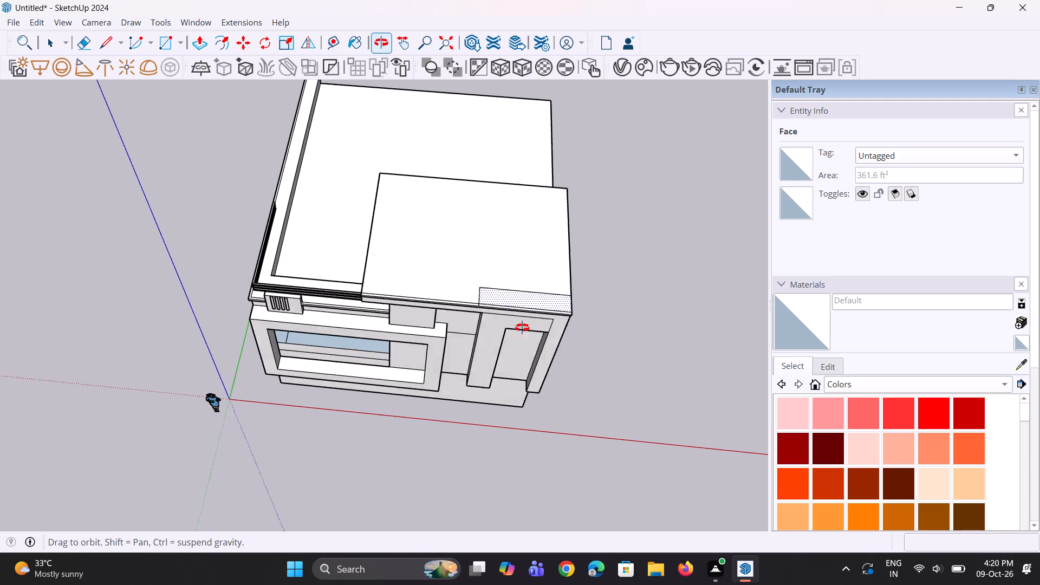
middle_click_drag(522, 328, 522, 328)
double_click(549, 302)
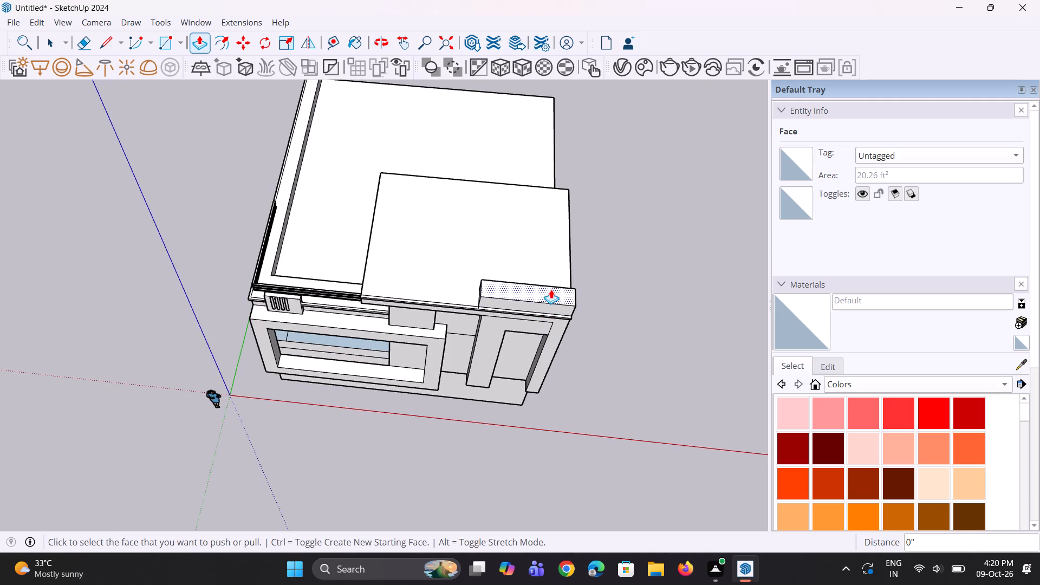
middle_click_drag(514, 330, 522, 136)
scroll(506, 257, "down", 4)
middle_click_drag(565, 249, 566, 208)
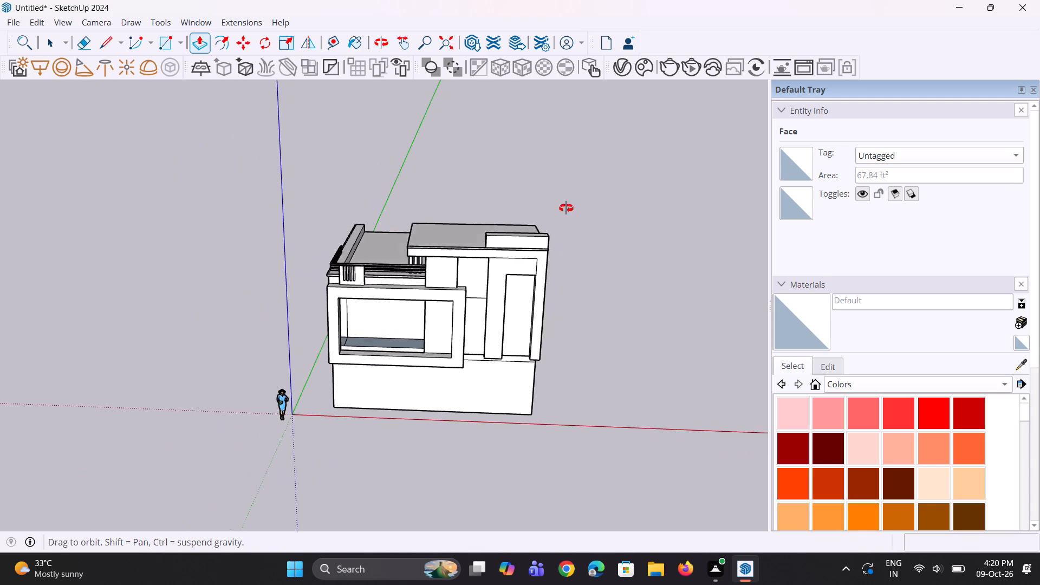
middle_click_drag(566, 208, 413, 370)
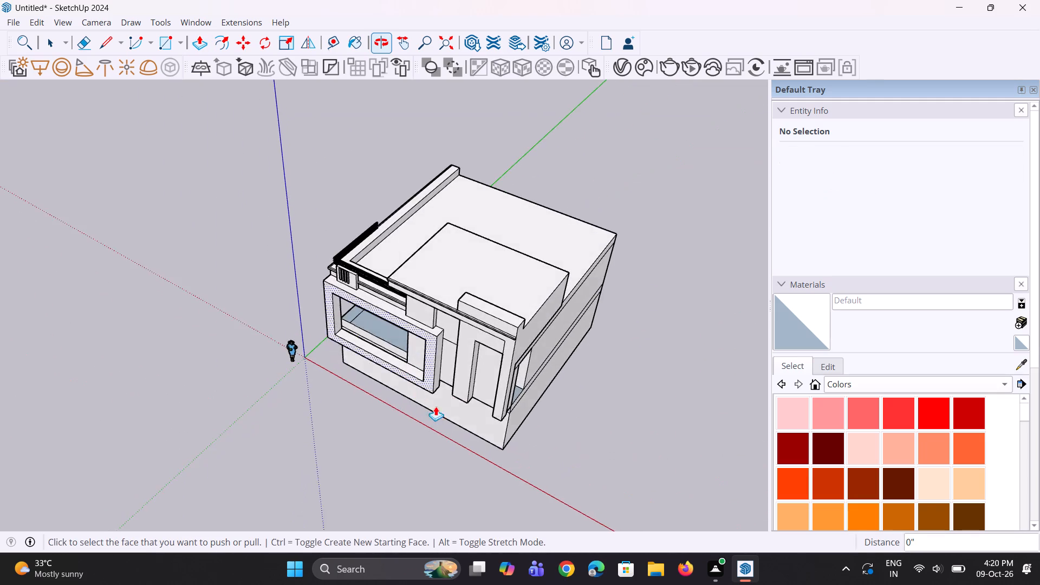
scroll(484, 318, "up", 5)
left_click(489, 303)
left_click(492, 300)
Examine the raised corner block and the building's front and side from several angles.
middle_click_drag(437, 341, 548, 313)
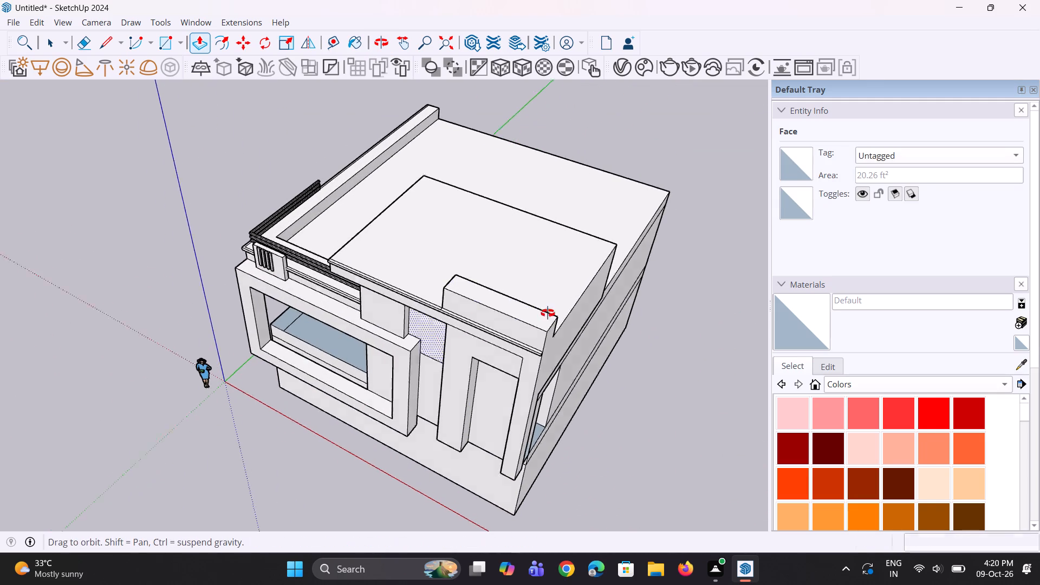
middle_click_drag(548, 313, 622, 291)
scroll(500, 250, "up", 2)
middle_click_drag(501, 274, 354, 203)
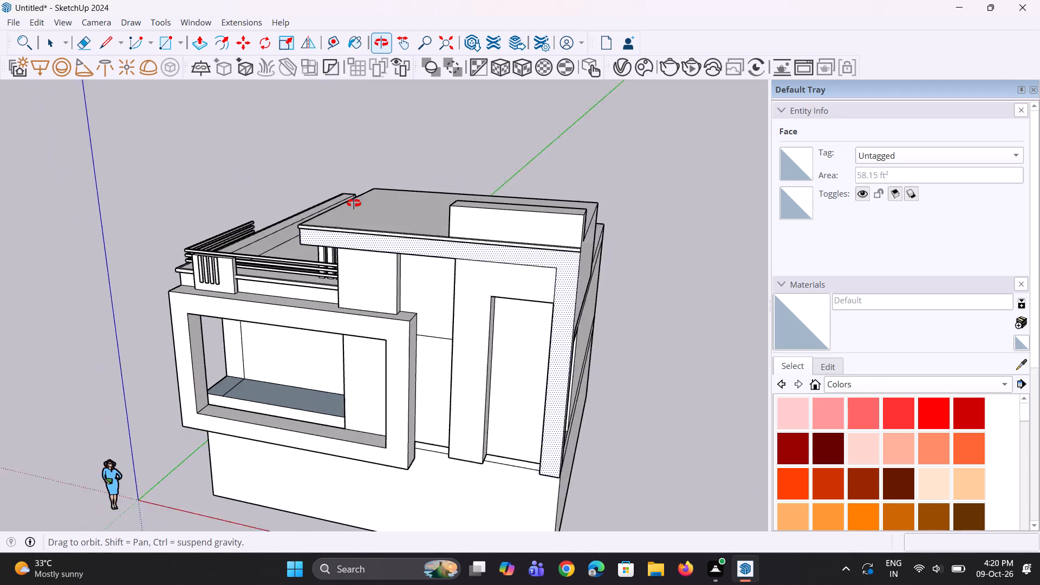
middle_click_drag(354, 203, 353, 203)
scroll(600, 269, "down", 1)
middle_click_drag(581, 274, 492, 285)
key("space")
key("space")
scroll(526, 276, "up", 1)
middle_click_drag(524, 276, 514, 278)
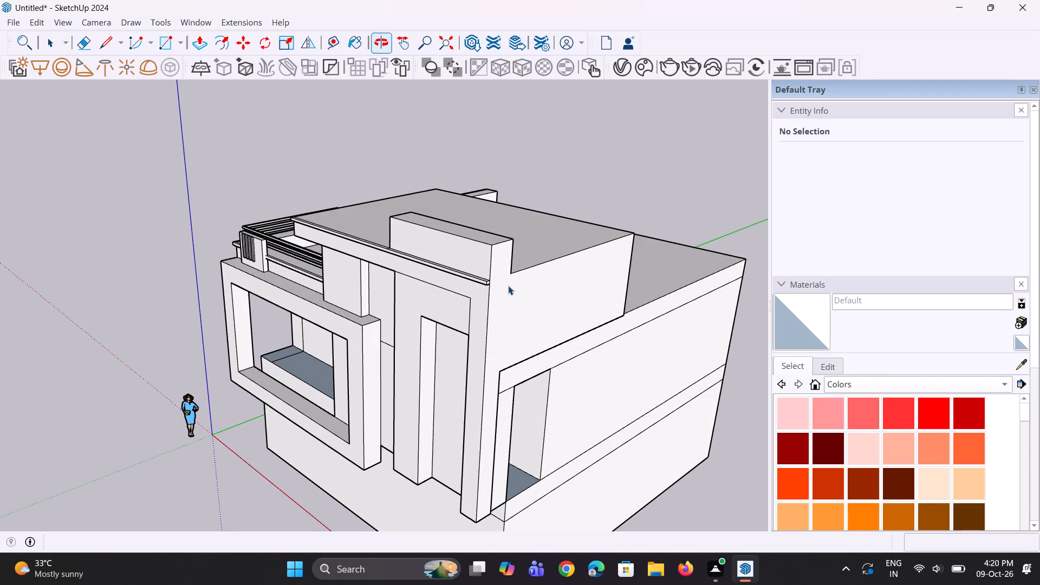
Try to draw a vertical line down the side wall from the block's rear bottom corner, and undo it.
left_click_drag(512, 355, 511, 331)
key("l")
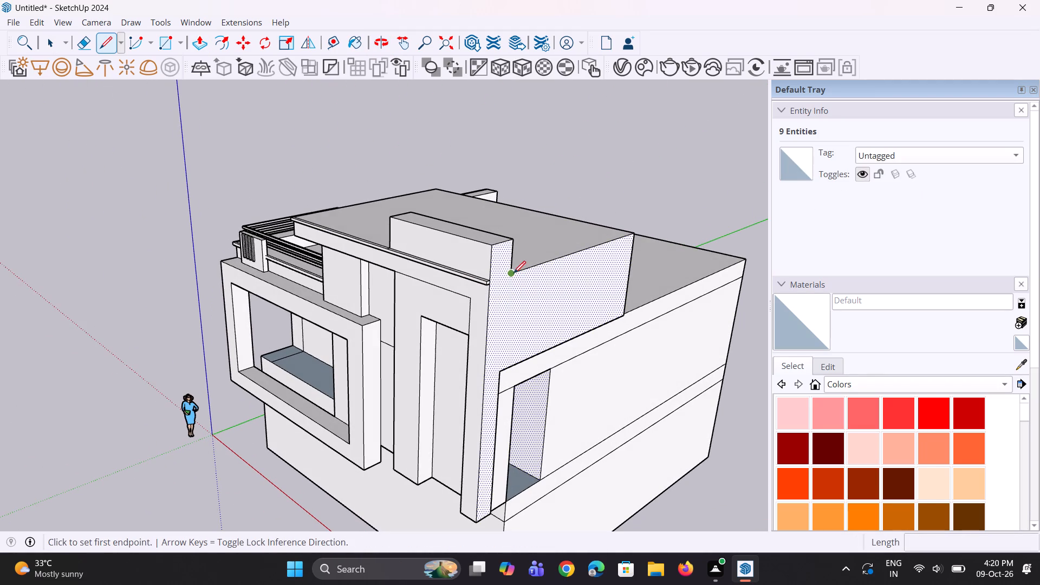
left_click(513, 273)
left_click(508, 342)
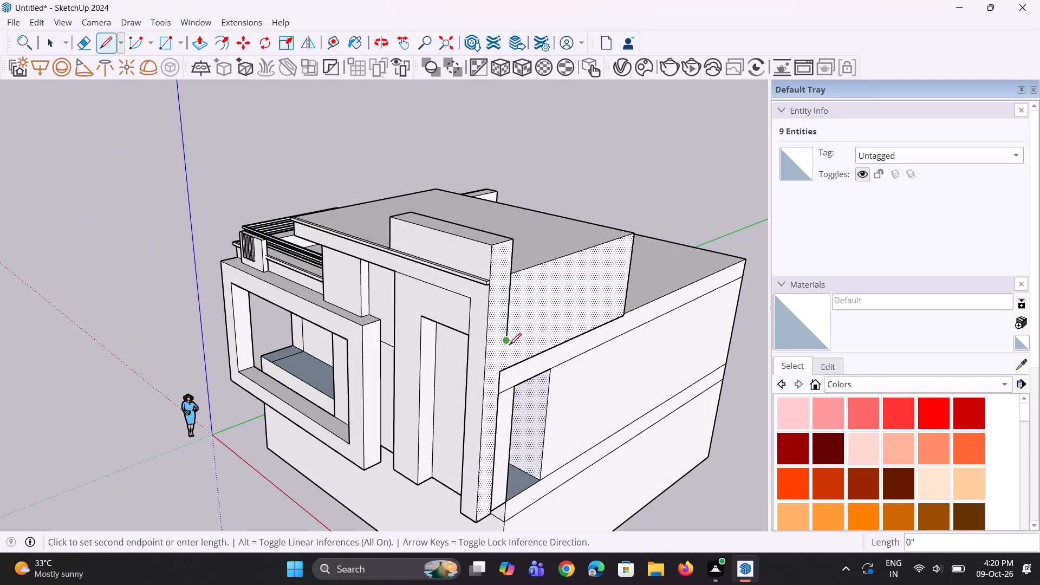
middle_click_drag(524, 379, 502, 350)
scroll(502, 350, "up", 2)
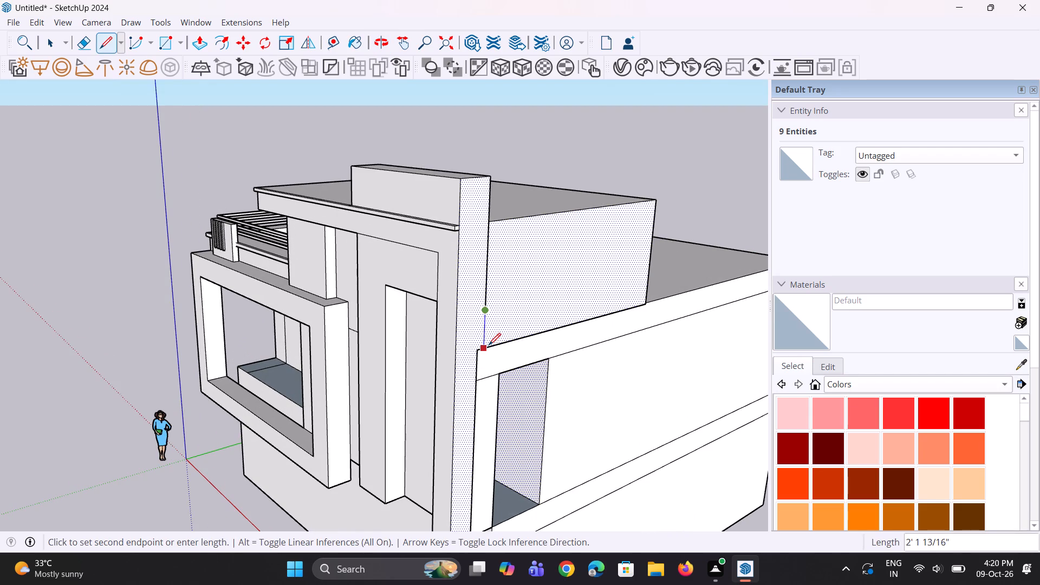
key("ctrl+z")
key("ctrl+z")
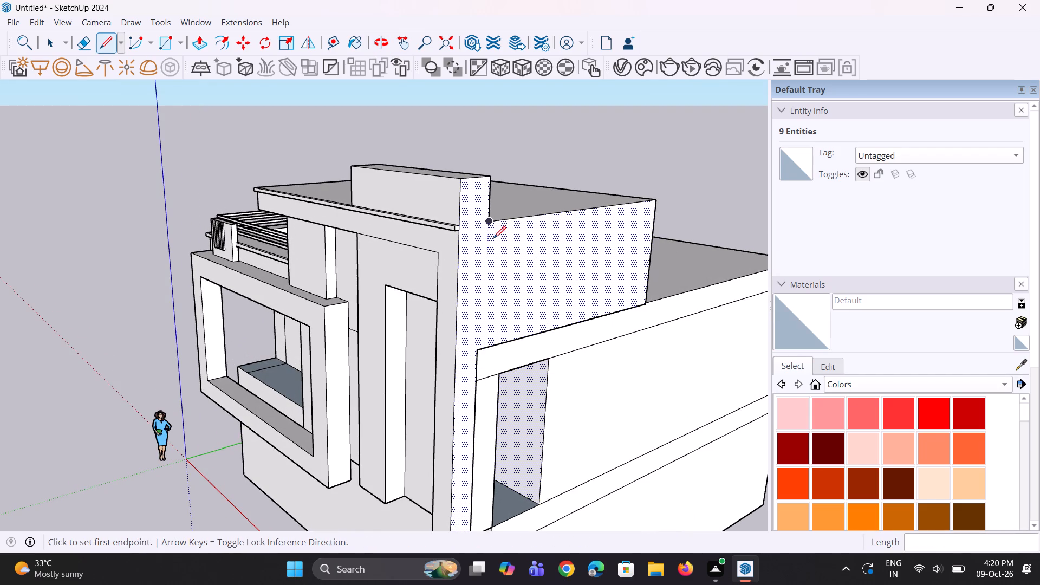
Draw a vertical line about 7' down the side wall from the block's rear bottom corner to the lower roof edge.
left_click(490, 222)
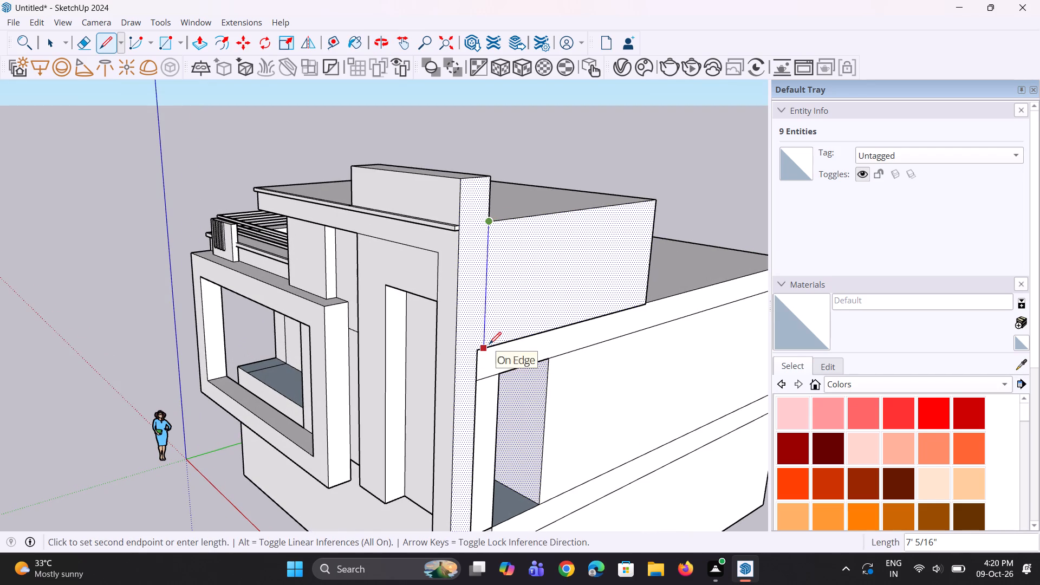
left_click(489, 344)
middle_click_drag(453, 378, 499, 388)
scroll(511, 353, "up", 2)
key("p")
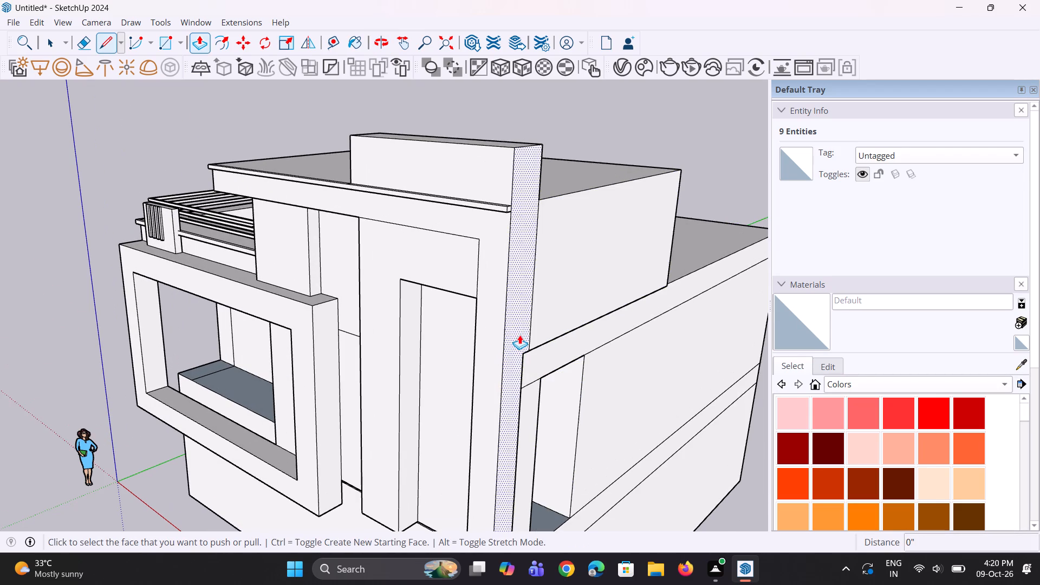
middle_click(534, 297)
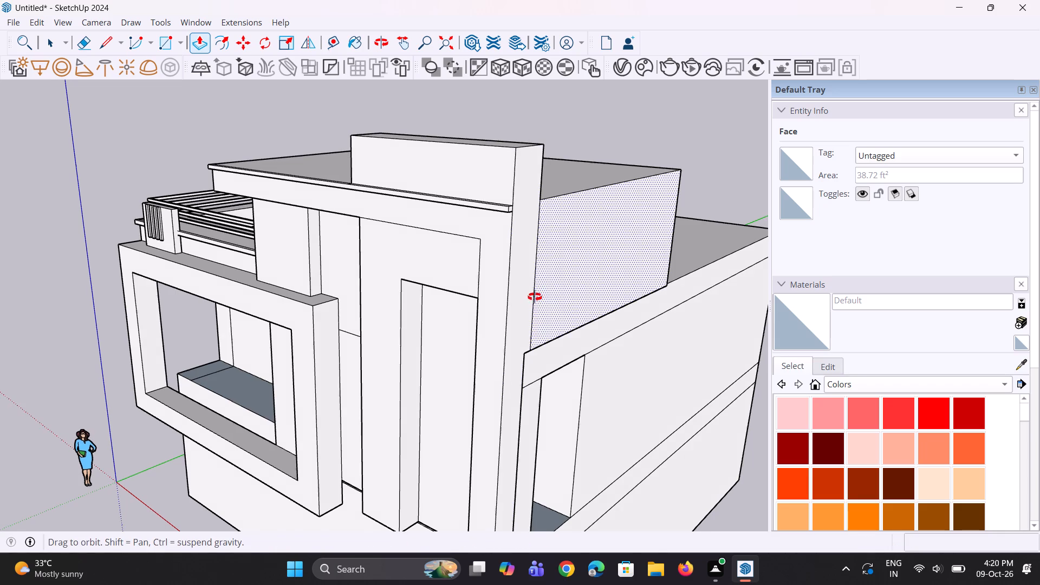
middle_click_drag(535, 302, 472, 300)
scroll(465, 229, "up", 3)
key("space")
key("l")
key("space")
key("space")
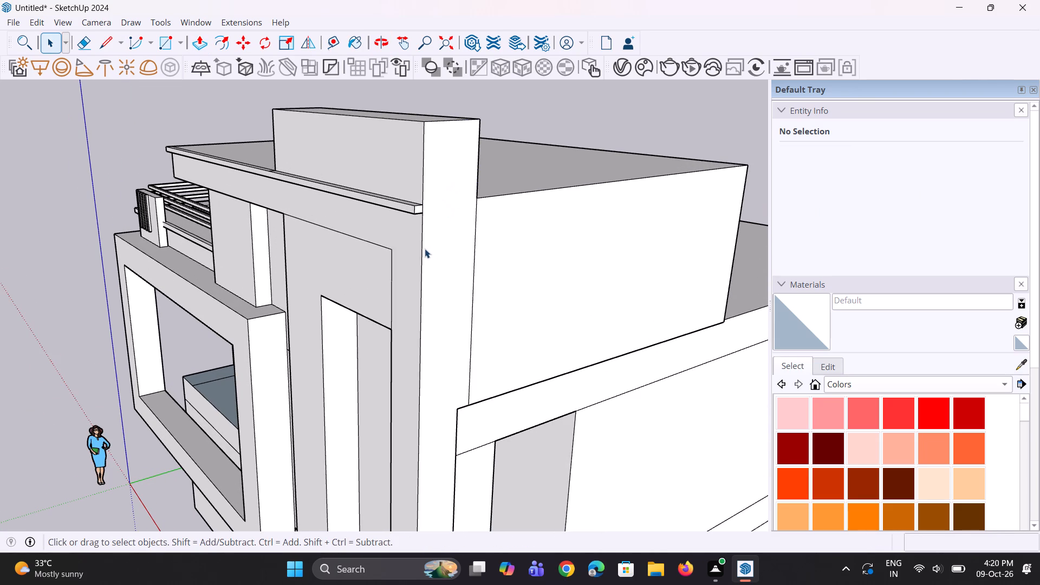
Draw a line across the corner post's side face from the lower roof's front corner to the post's front vertical edge.
left_click(421, 246)
scroll(413, 328, "up", 2)
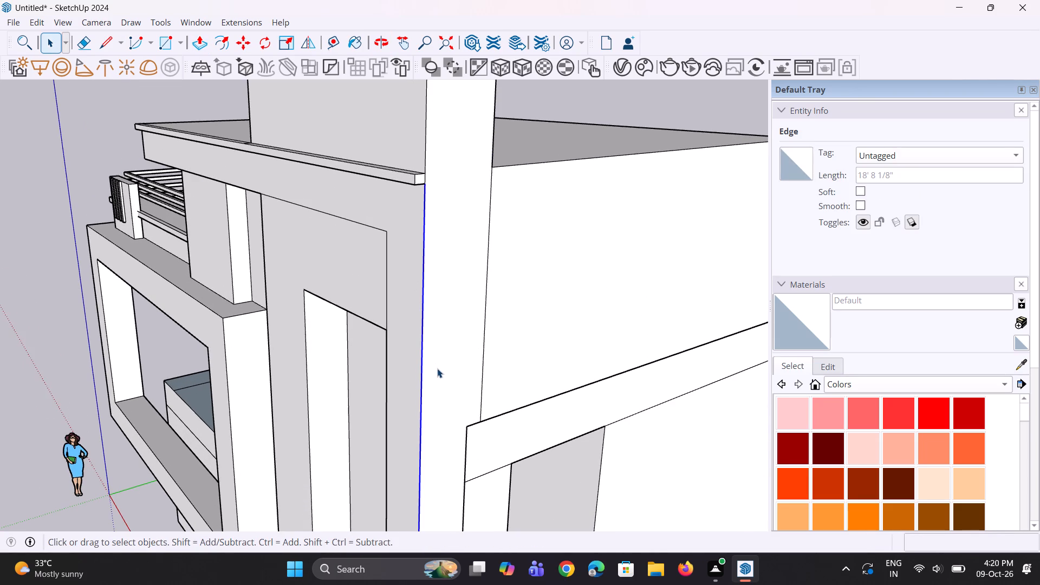
key("space")
key("l")
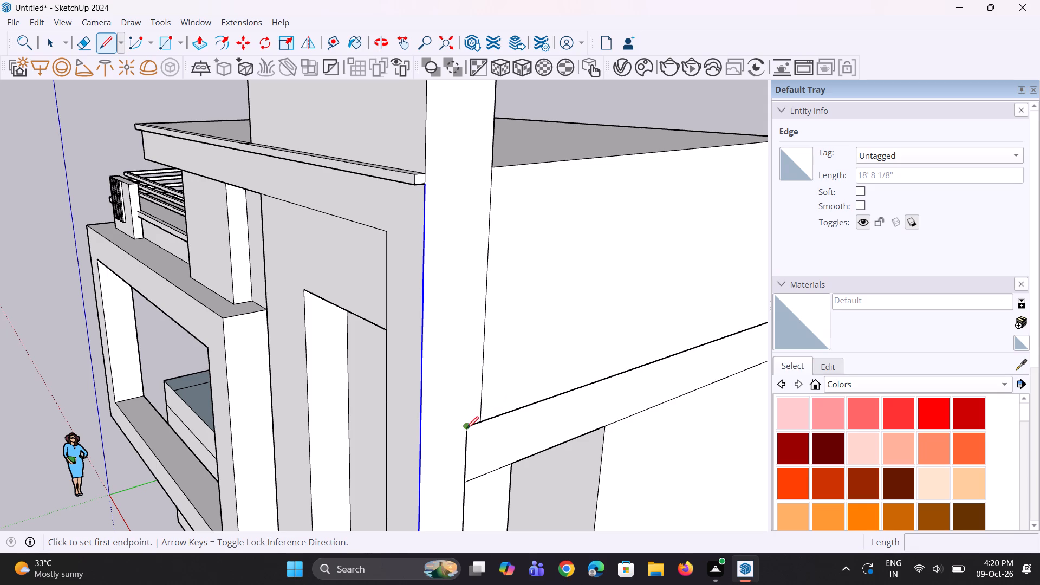
left_click(469, 428)
left_click(421, 438)
key("space")
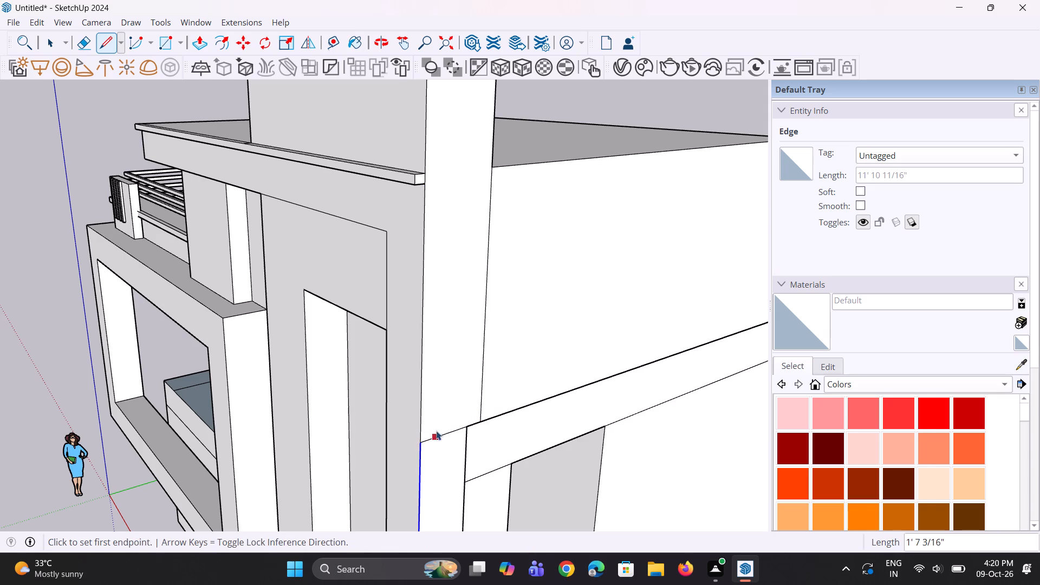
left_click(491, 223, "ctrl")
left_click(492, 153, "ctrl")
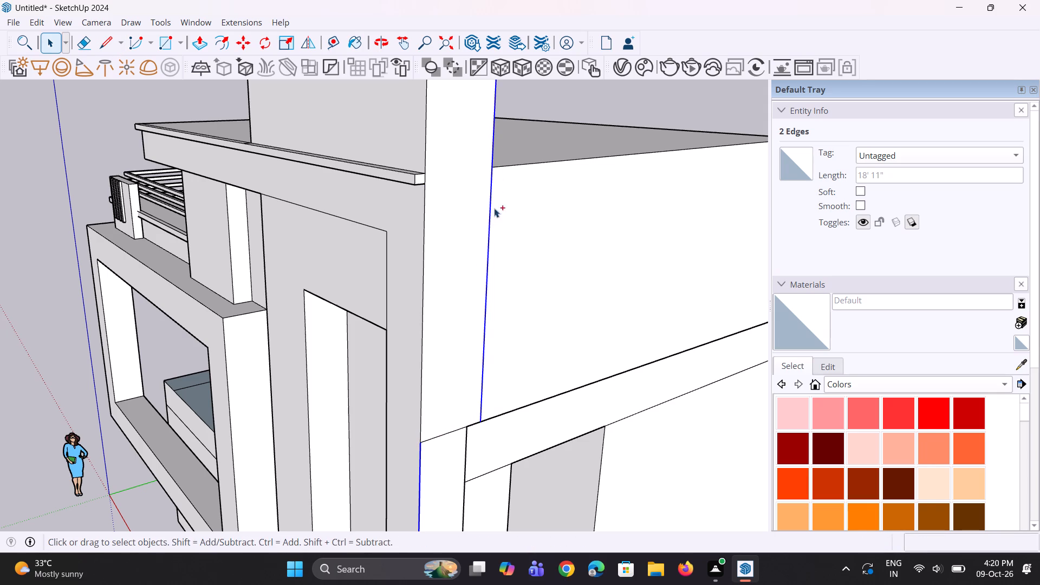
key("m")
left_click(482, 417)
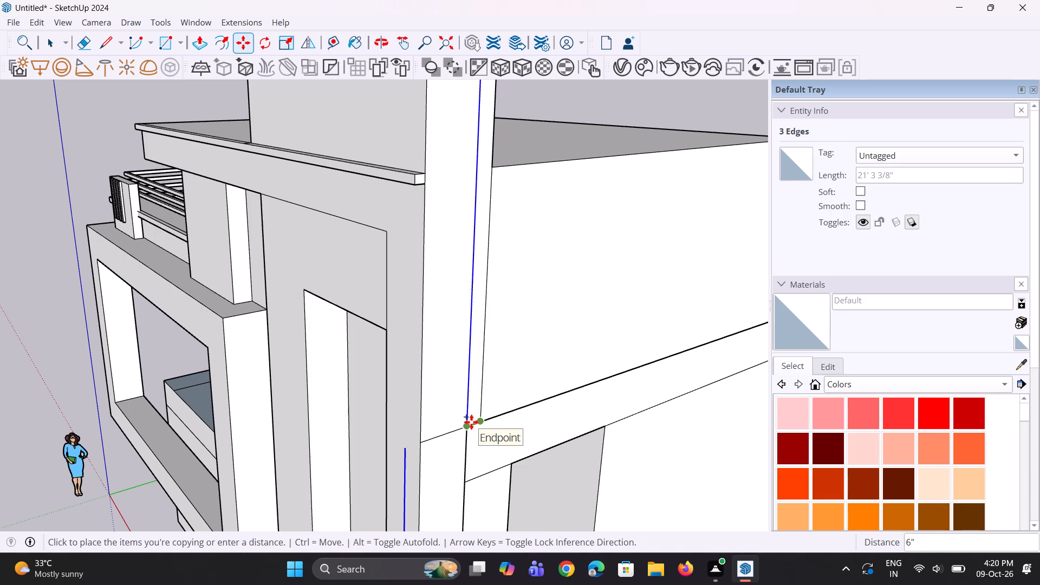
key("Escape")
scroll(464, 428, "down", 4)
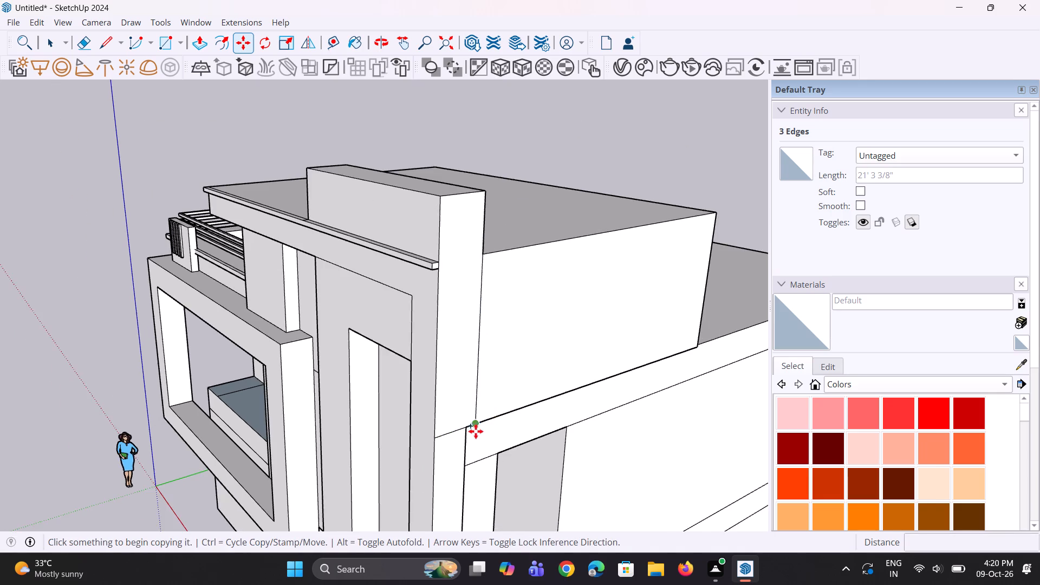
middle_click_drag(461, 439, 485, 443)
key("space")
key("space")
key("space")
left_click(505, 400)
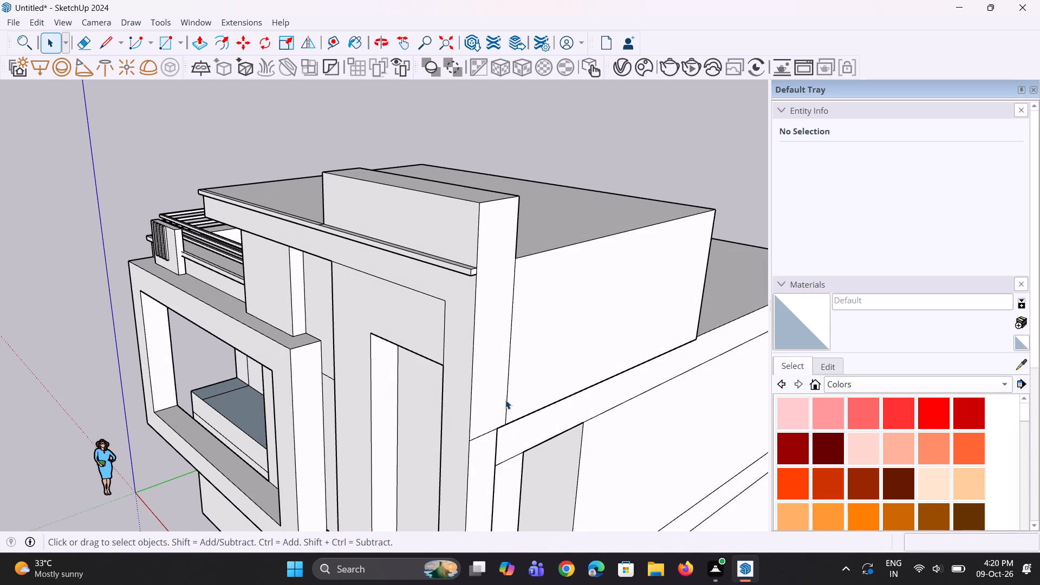
Copy the two rear vertical edges of the corner post's side face 6" forward to the lower roof's front corner.
scroll(508, 257, "up", 2)
left_click(519, 243)
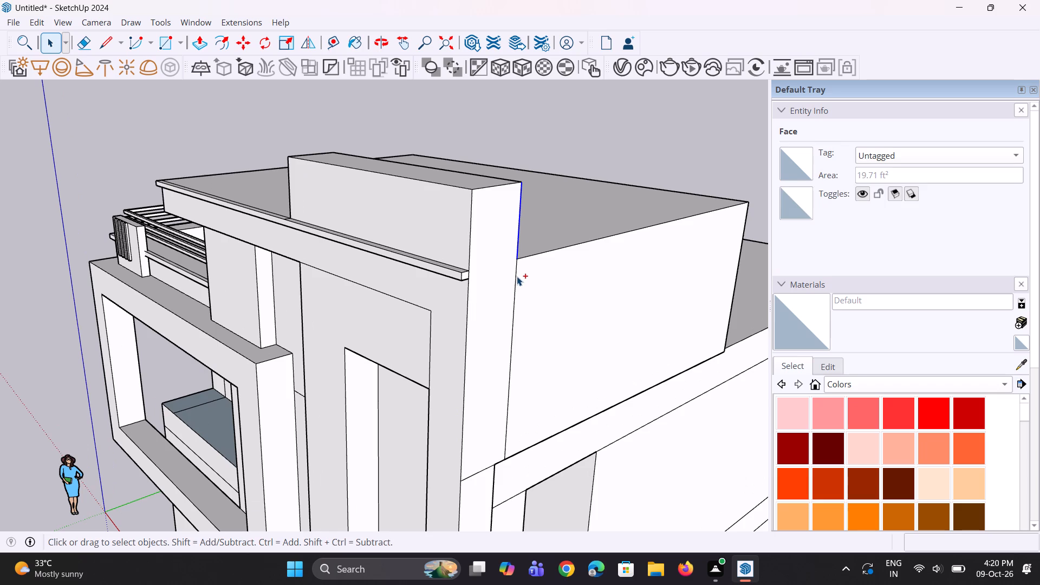
left_click(517, 276, "ctrl")
key("m")
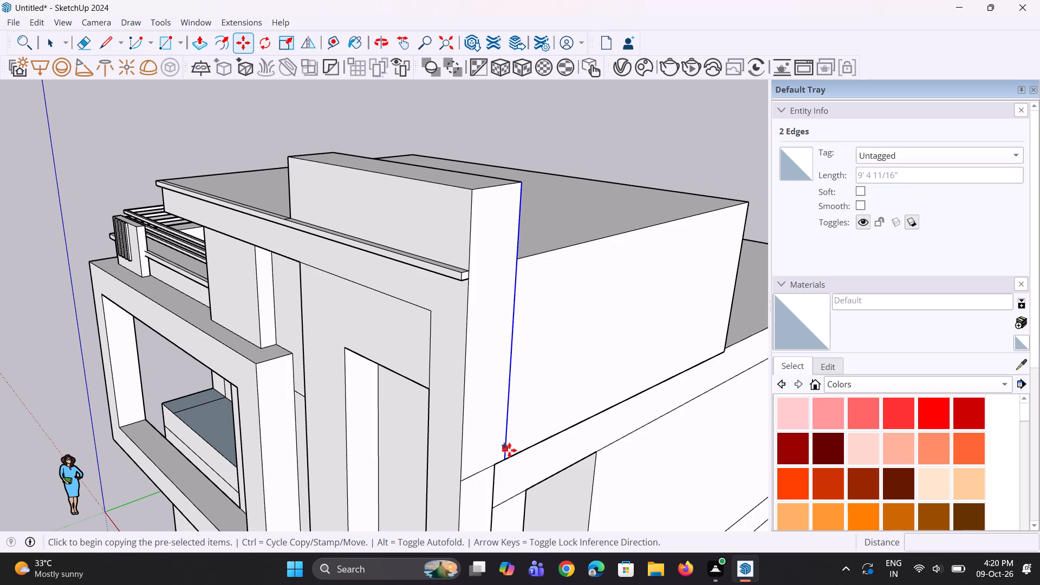
left_click(505, 457)
left_click(497, 461)
key("space")
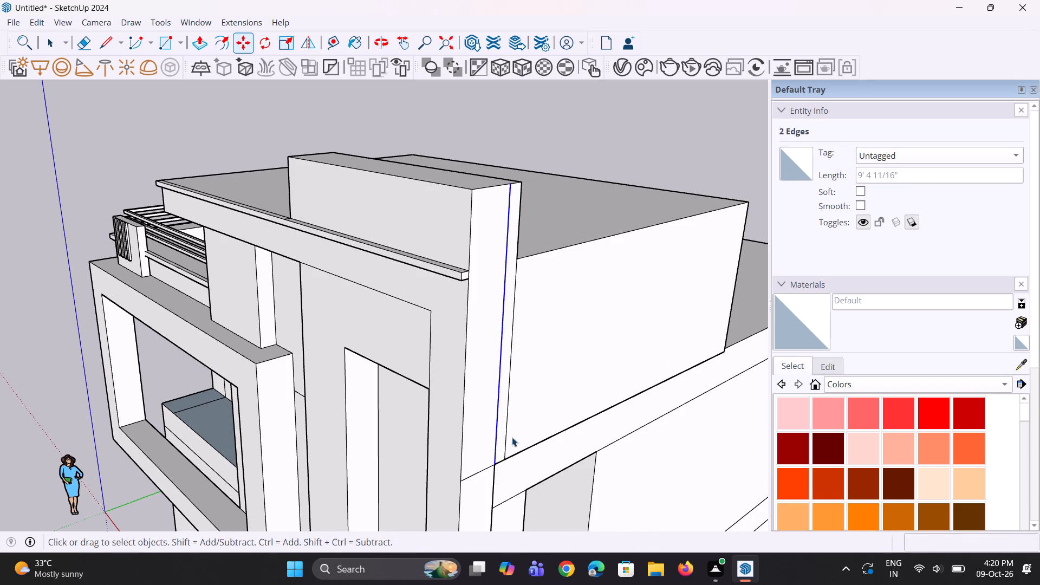
Push/Pull the narrow rear strip on the corner post's side face outward about 7 5/16".
key("space")
key("p")
left_click(503, 397)
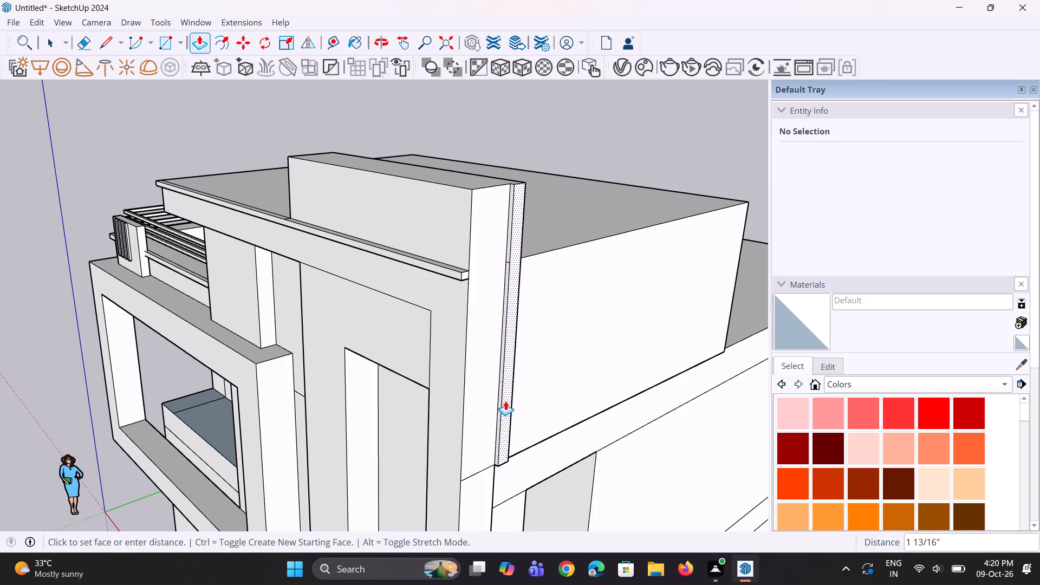
key("Escape")
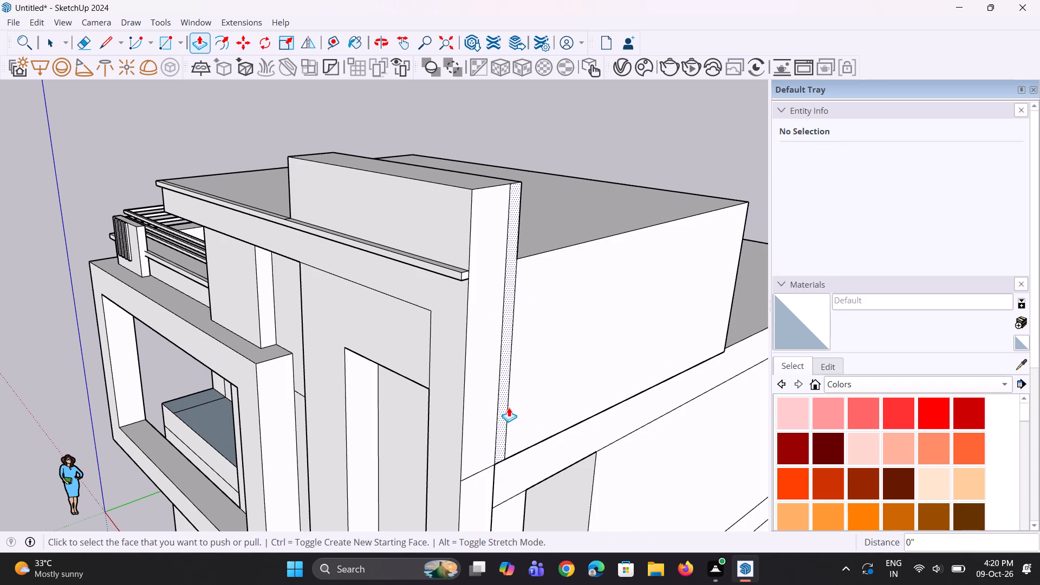
left_click(503, 402)
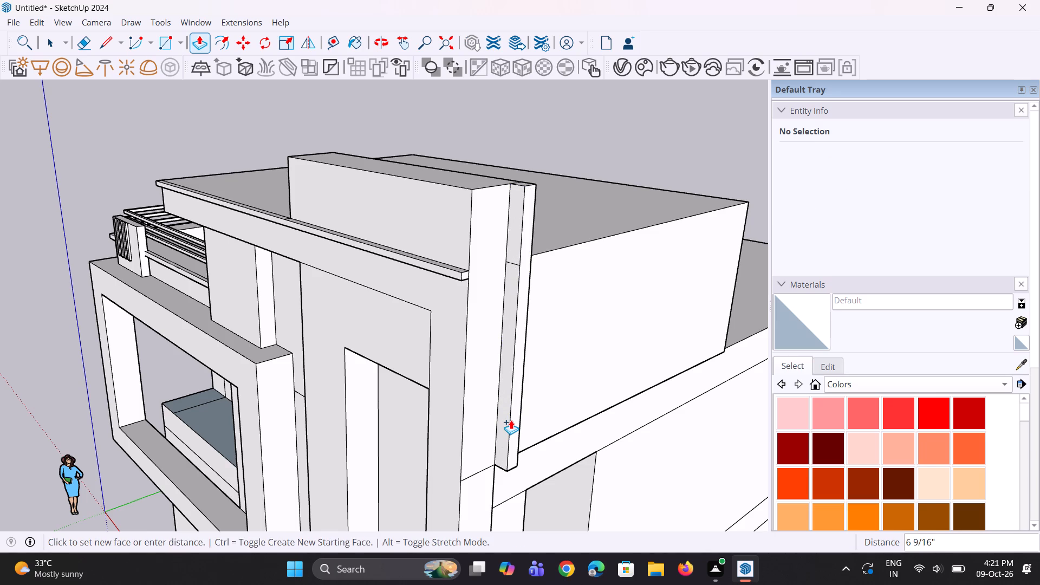
left_click(511, 422)
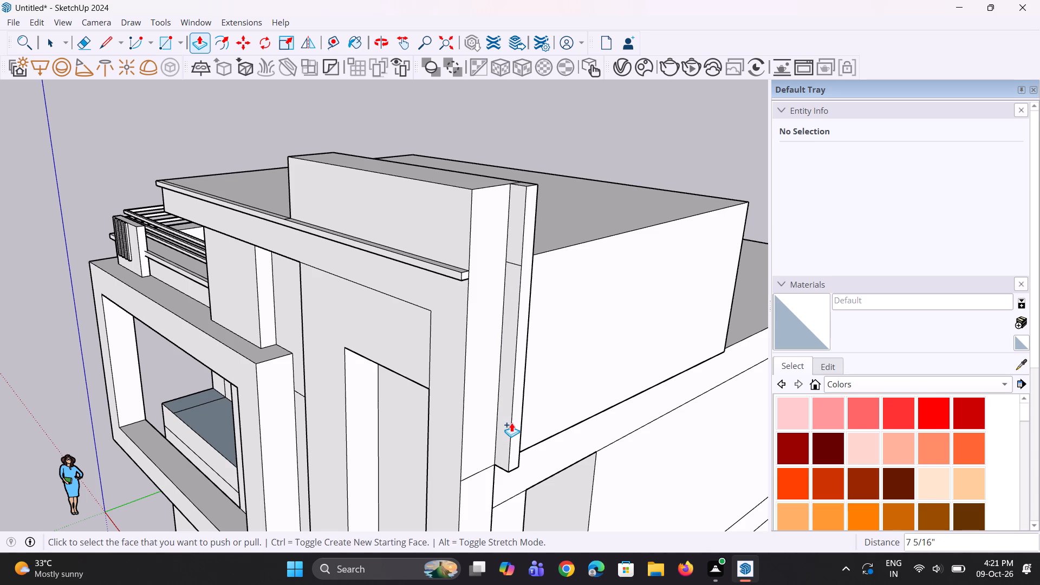
Erase the leftover line crossing the front face of the projecting side strip.
middle_click_drag(518, 308, 534, 316)
key("e")
scroll(541, 280, "up", 7)
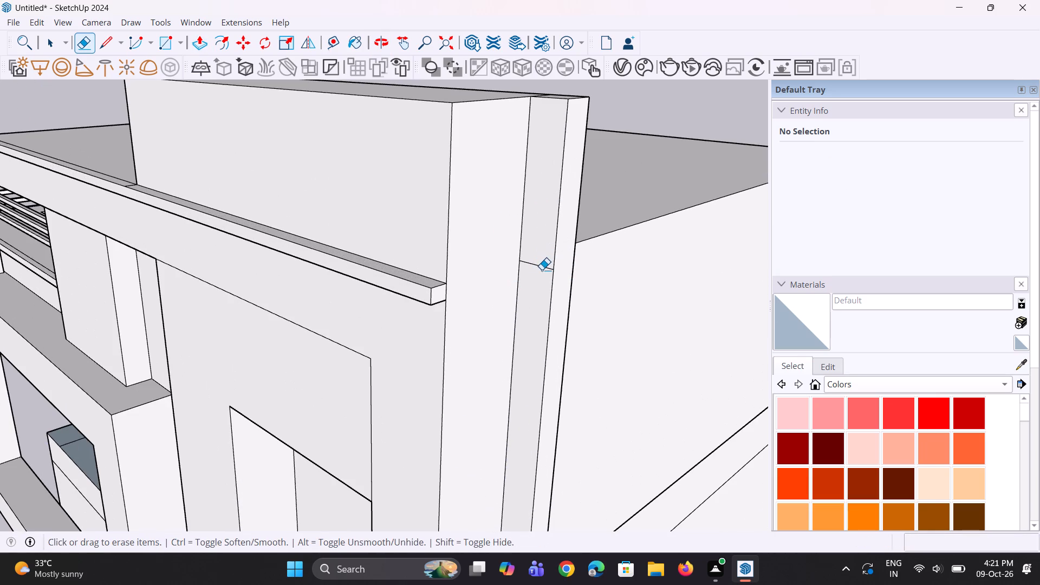
left_click(544, 269)
Pull the projecting side strip's front face forward about 7 1/8".
key("p")
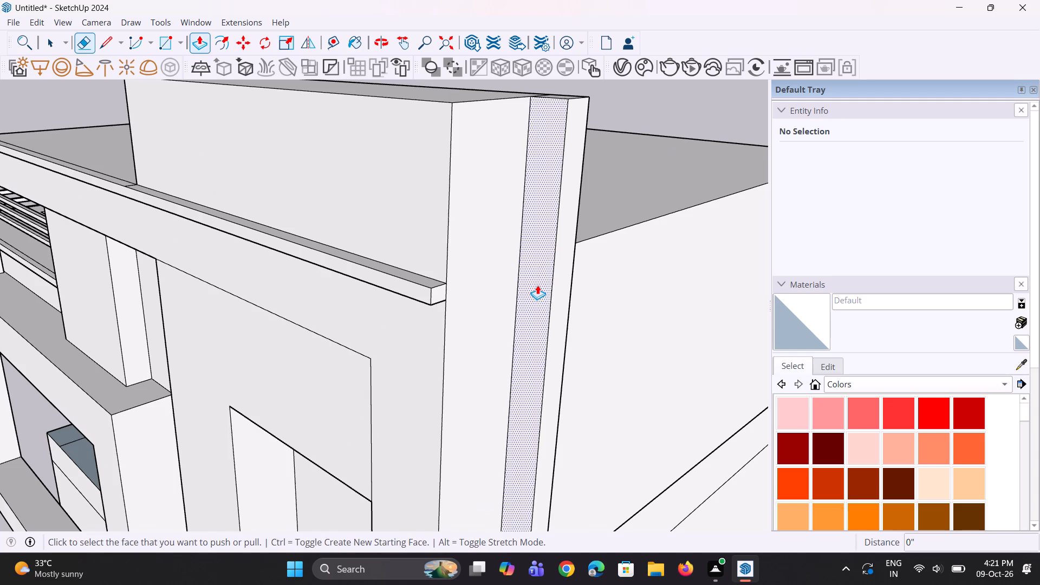
left_click(537, 285)
left_click(512, 294)
Erase the seam line between the rooftop block's top face and the strip's top.
middle_click_drag(476, 357, 576, 372)
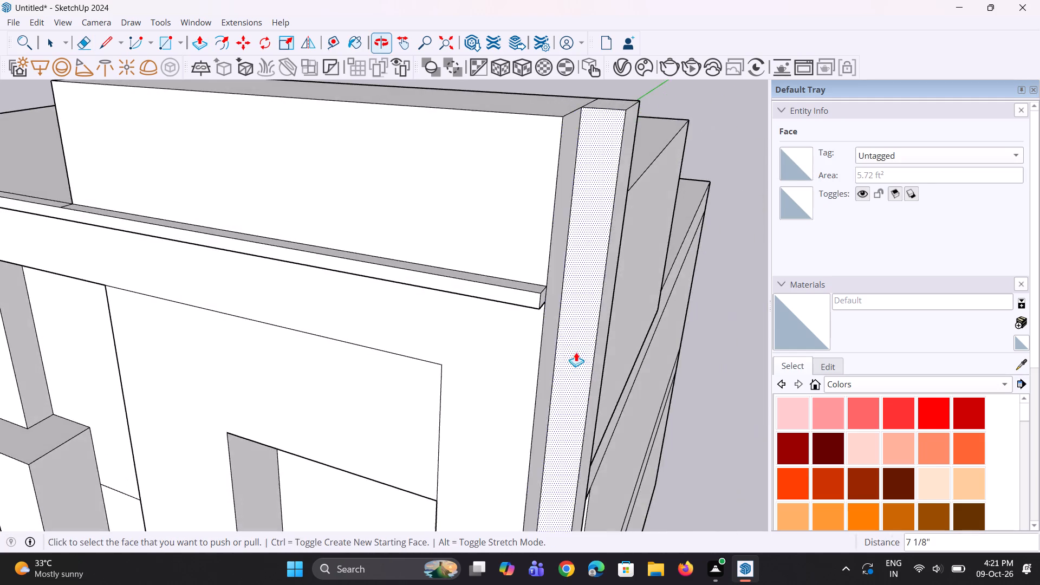
scroll(539, 208, "down", 5)
middle_click_drag(535, 258, 568, 386)
scroll(648, 283, "up", 5)
key("e")
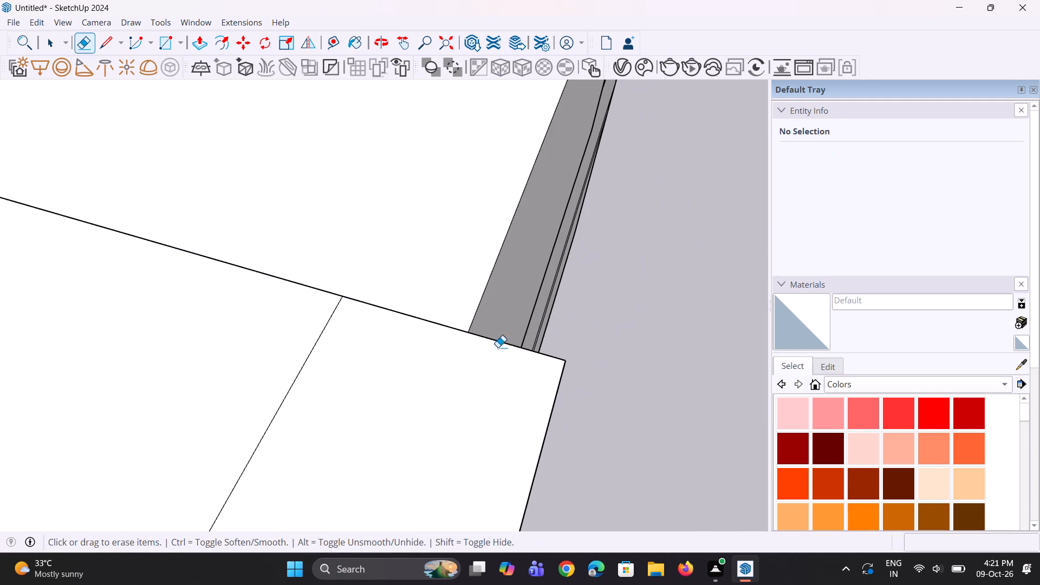
left_click(324, 329)
scroll(393, 329, "down", 8)
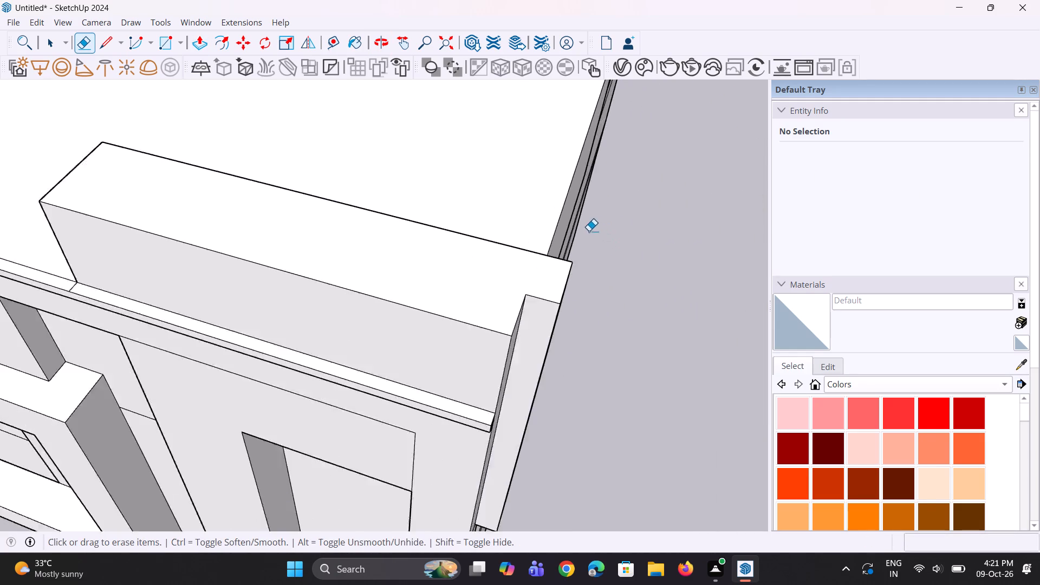
Pull the projecting strip's outer side face outward about 4 1/4".
scroll(589, 231, "down", 5)
middle_click_drag(502, 330, 552, 228)
scroll(565, 222, "up", 2)
middle_click_drag(570, 305, 559, 281)
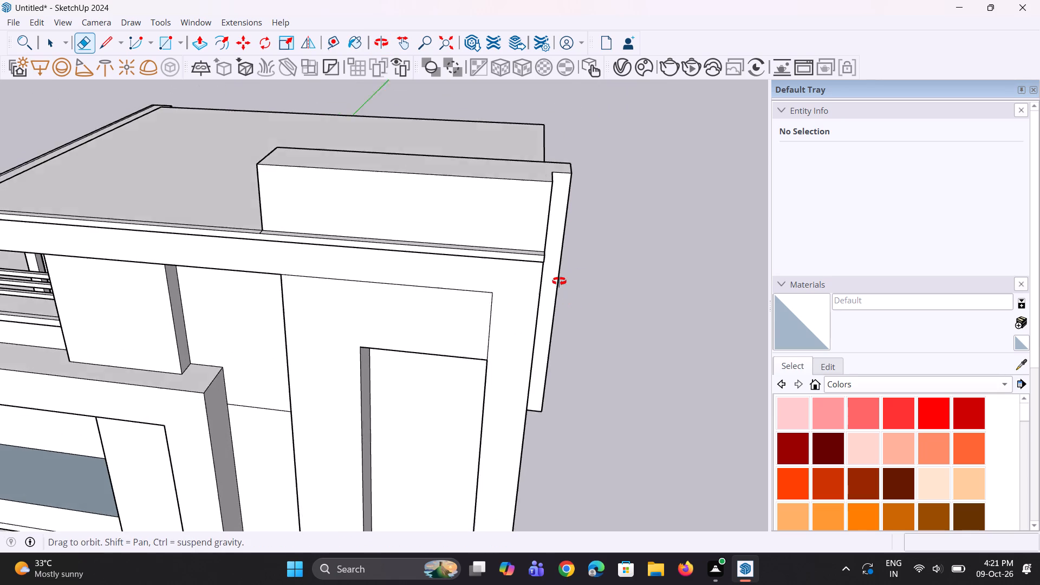
middle_click_drag(559, 281, 432, 342)
scroll(558, 278, "up", 1)
key("p")
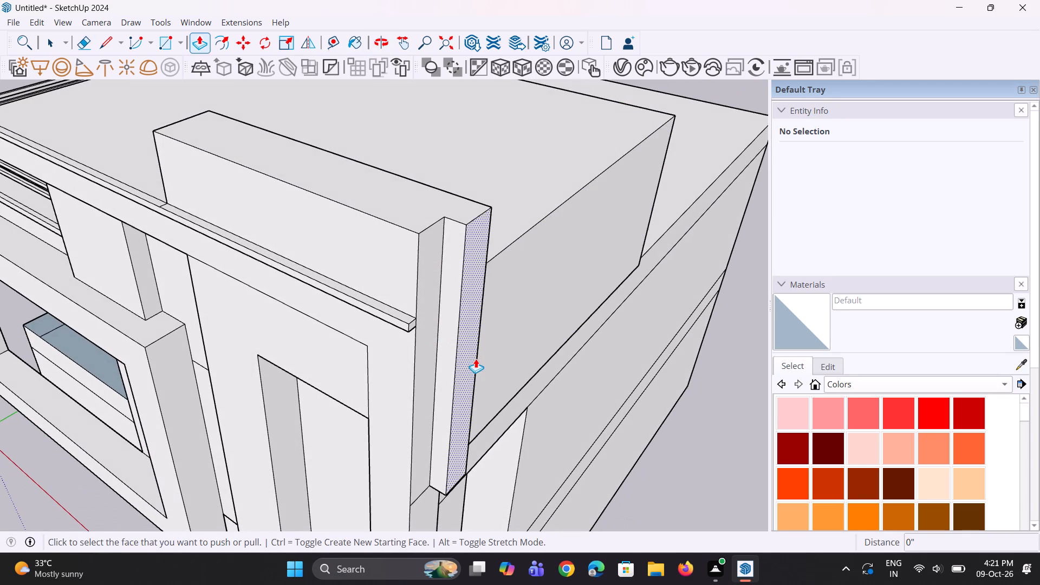
left_click(475, 359)
left_click(480, 375)
Pull the side strip's front face forward about 1' 1/16", flush with the rooftop block's front face.
middle_click_drag(421, 400, 545, 266)
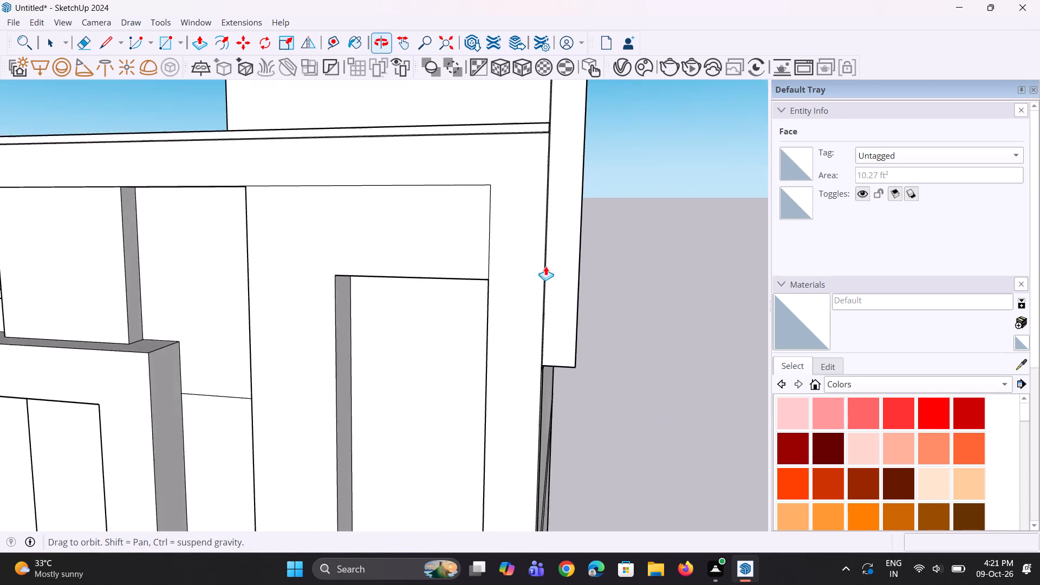
scroll(545, 268, "down", 4)
middle_click_drag(556, 282, 568, 315)
scroll(557, 178, "up", 2)
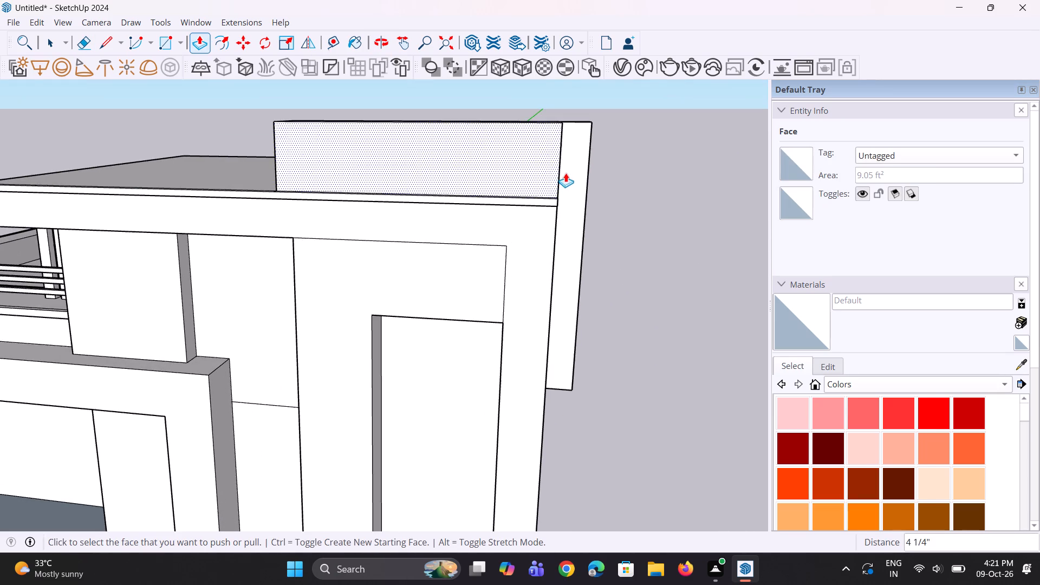
middle_click_drag(565, 171, 530, 295)
left_click(560, 296)
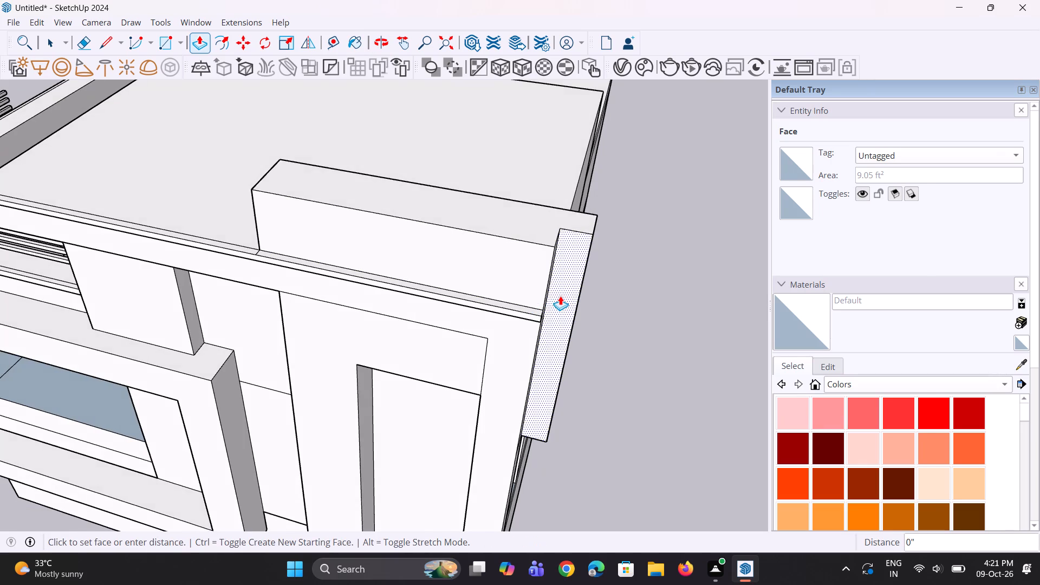
left_click(530, 293)
Erase the vertical seam between the rooftop block's front face and the side strip to merge them.
scroll(524, 335, "up", 1)
middle_click_drag(524, 335, 534, 264)
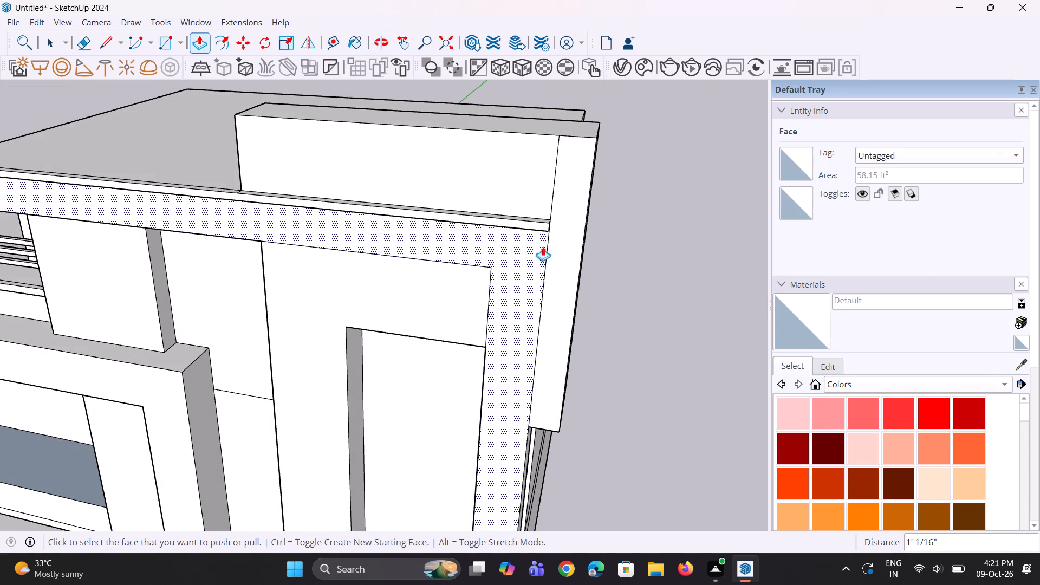
key("e")
left_click(552, 197)
Push the merged front face of the rooftop block and side strip back about 1' 9 9/16".
scroll(502, 246, "down", 4)
middle_click_drag(557, 260, 548, 223)
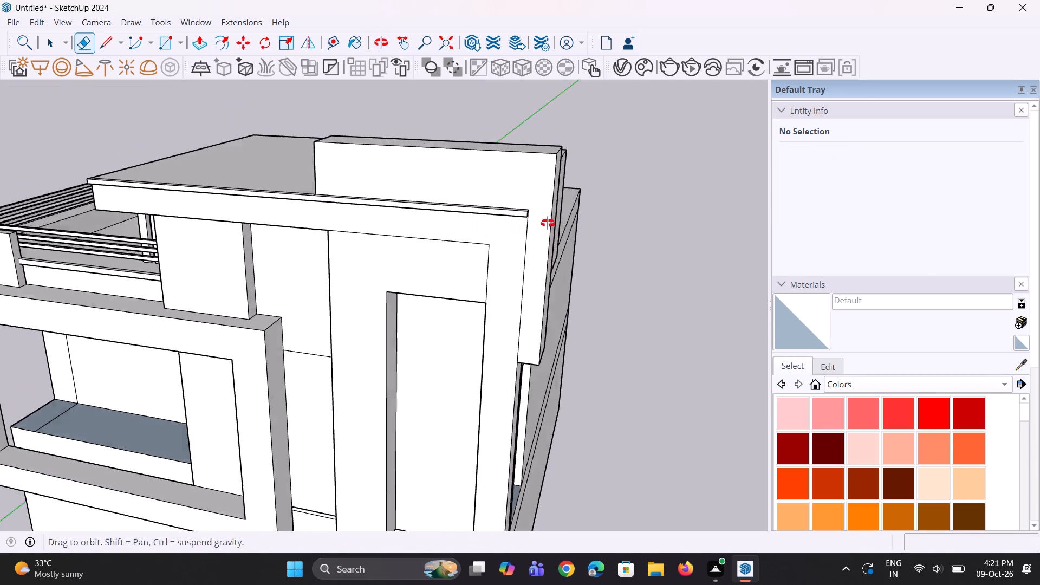
middle_click_drag(548, 223, 548, 223)
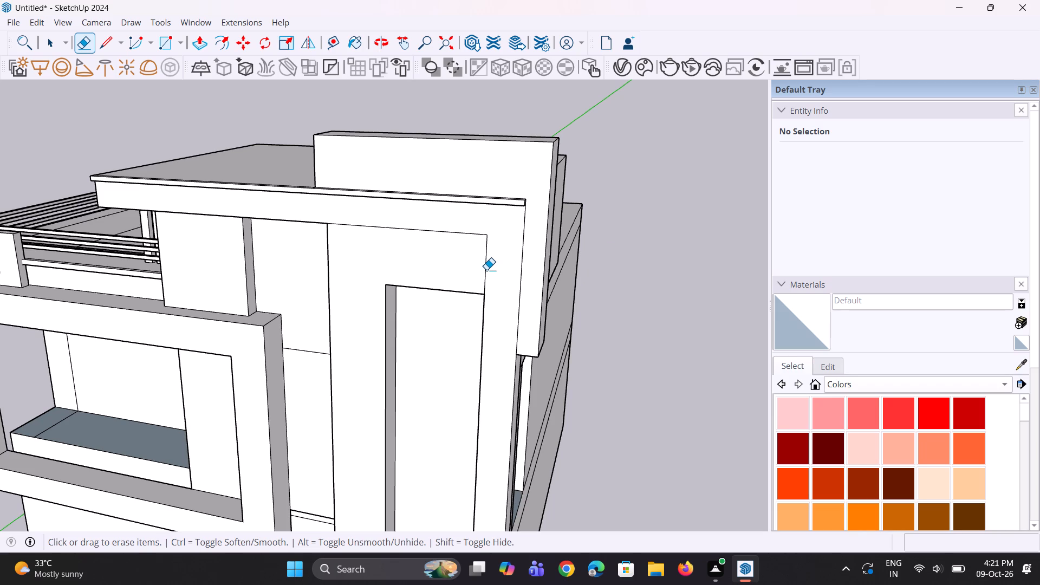
middle_click_drag(431, 356, 608, 288)
scroll(538, 297, "up", 1)
middle_click_drag(535, 299, 467, 317)
scroll(541, 293, "down", 3)
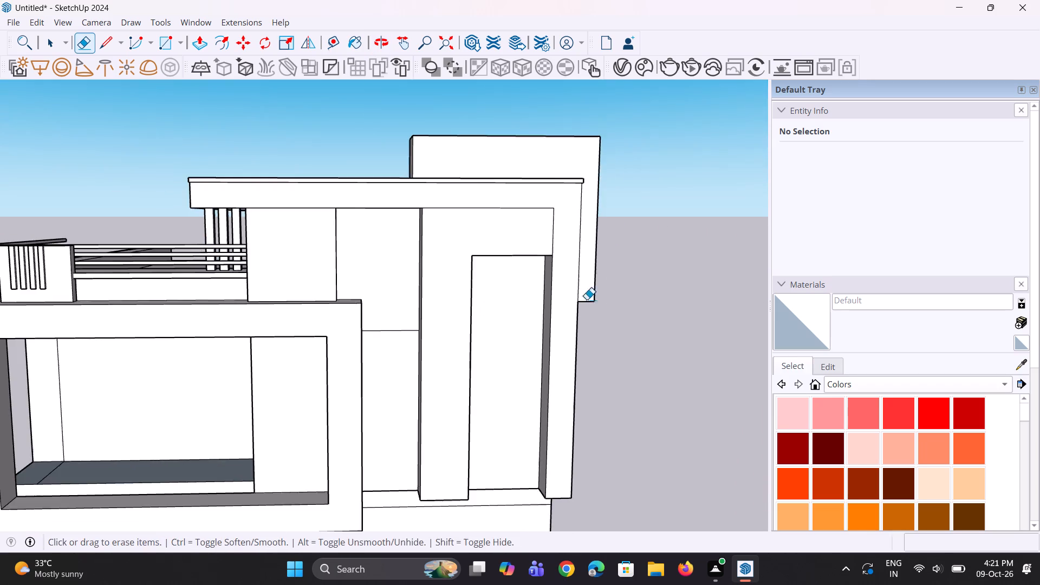
middle_click_drag(589, 305, 459, 324)
scroll(499, 320, "up", 3)
middle_click_drag(520, 337, 549, 324)
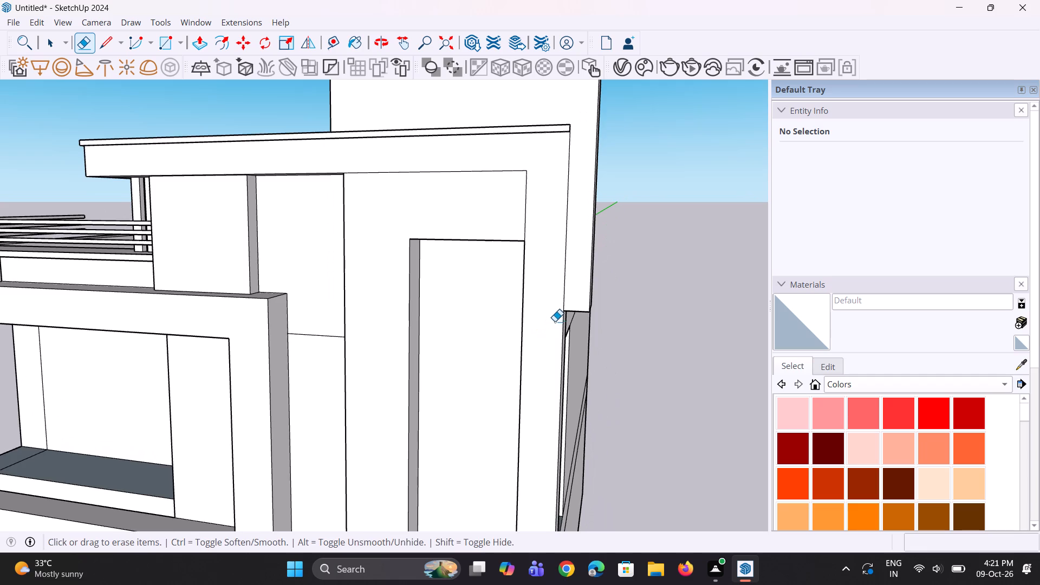
scroll(557, 319, "down", 3)
middle_click_drag(568, 331, 549, 336)
scroll(562, 316, "up", 3)
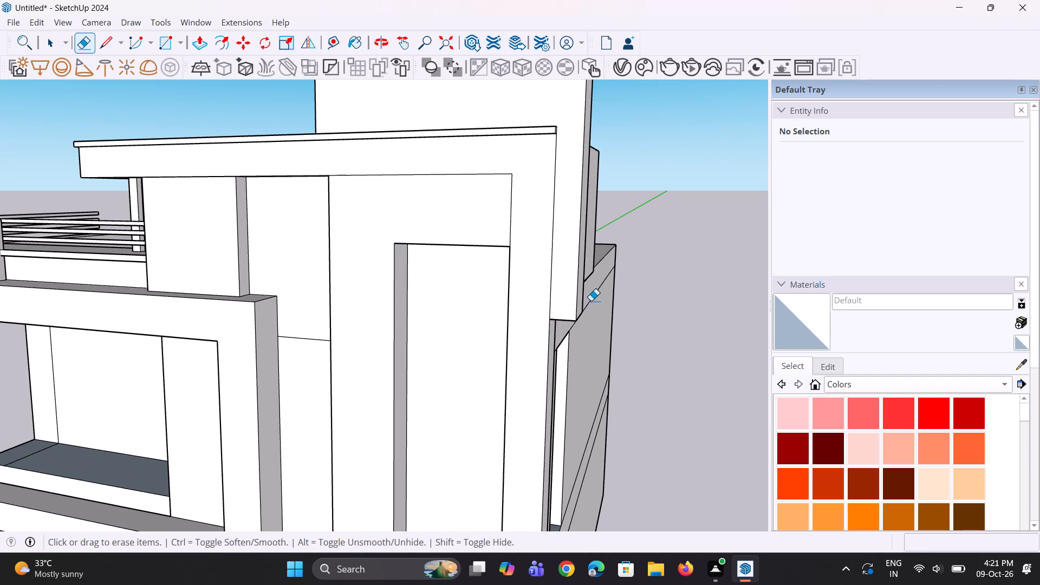
key("p")
left_click(569, 276)
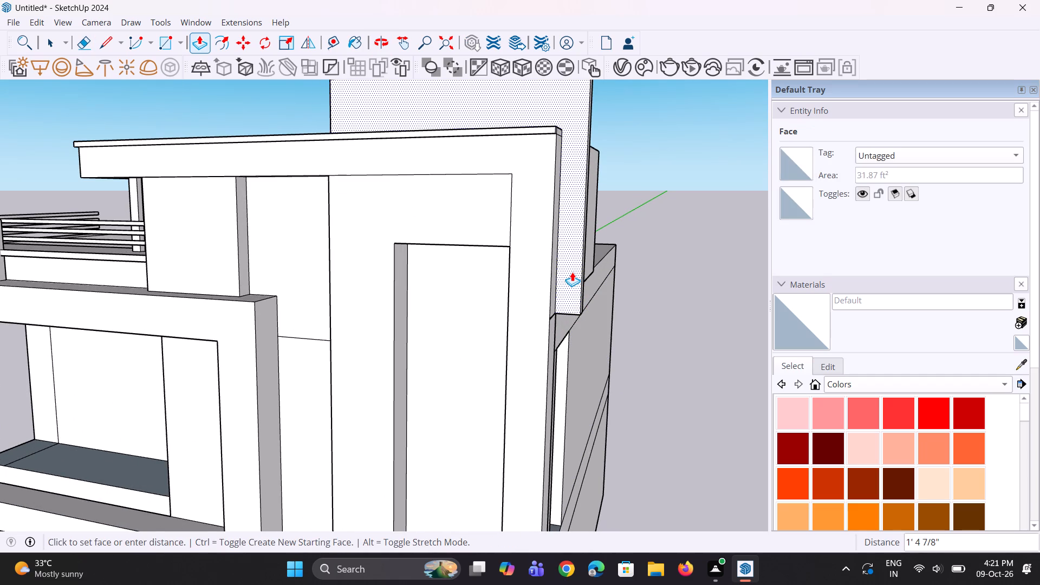
left_click(574, 270)
Pull the merged panel's front face forward about 4 3/8" to thicken it.
middle_click_drag(567, 287, 417, 316)
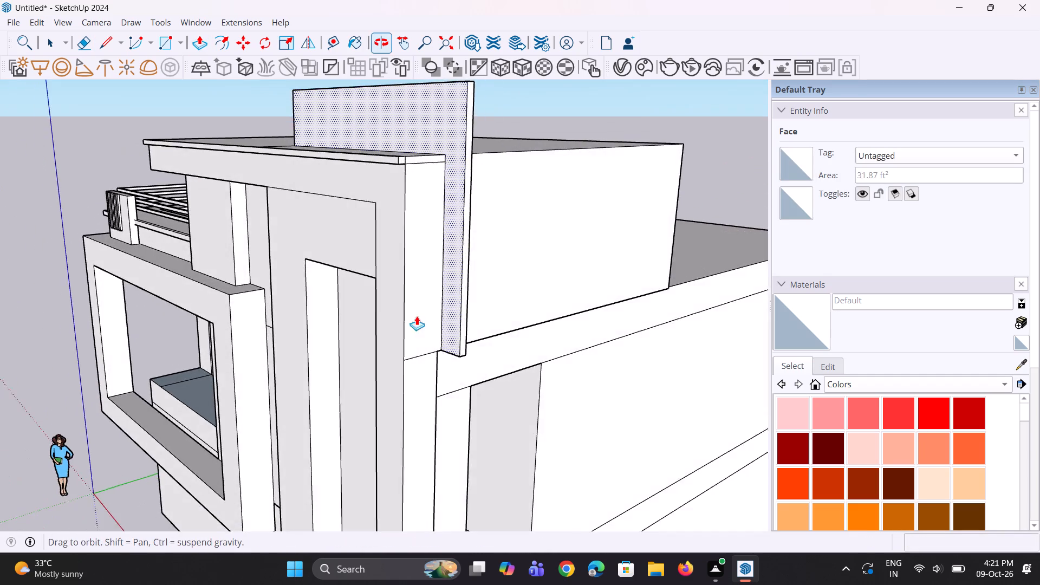
scroll(486, 301, "down", 3)
middle_click_drag(489, 300, 406, 321)
middle_click_drag(405, 322, 529, 318)
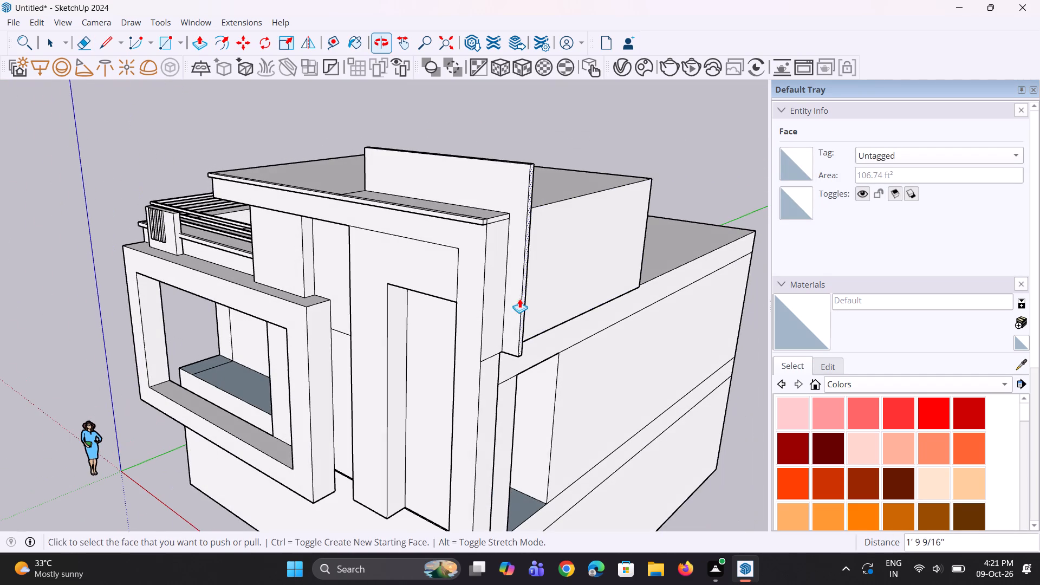
left_click(515, 274)
left_click(511, 274)
Copy the rooftop panel's top front edge about 4 1/2" down its front face.
middle_click_drag(447, 324, 502, 303)
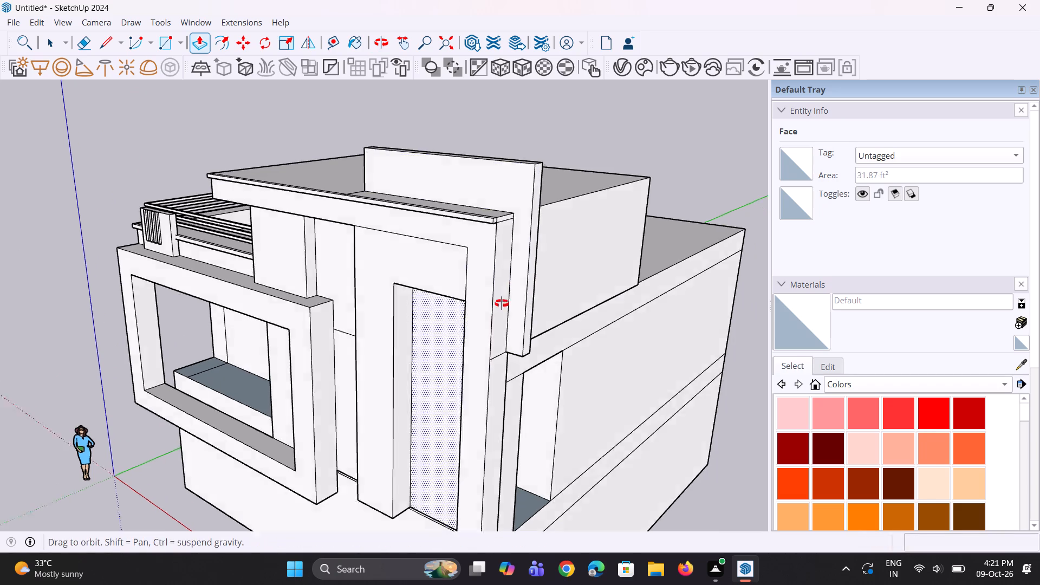
middle_click_drag(502, 303, 512, 300)
scroll(517, 297, "down", 5)
middle_click_drag(521, 296, 577, 302)
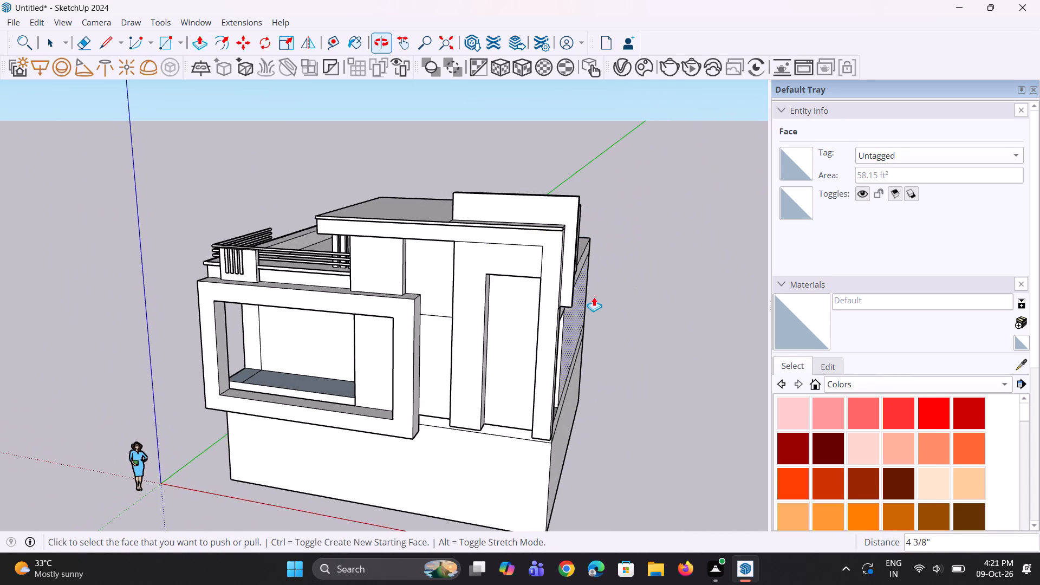
scroll(454, 218, "up", 6)
middle_click_drag(461, 220, 517, 246)
key("space")
key("space")
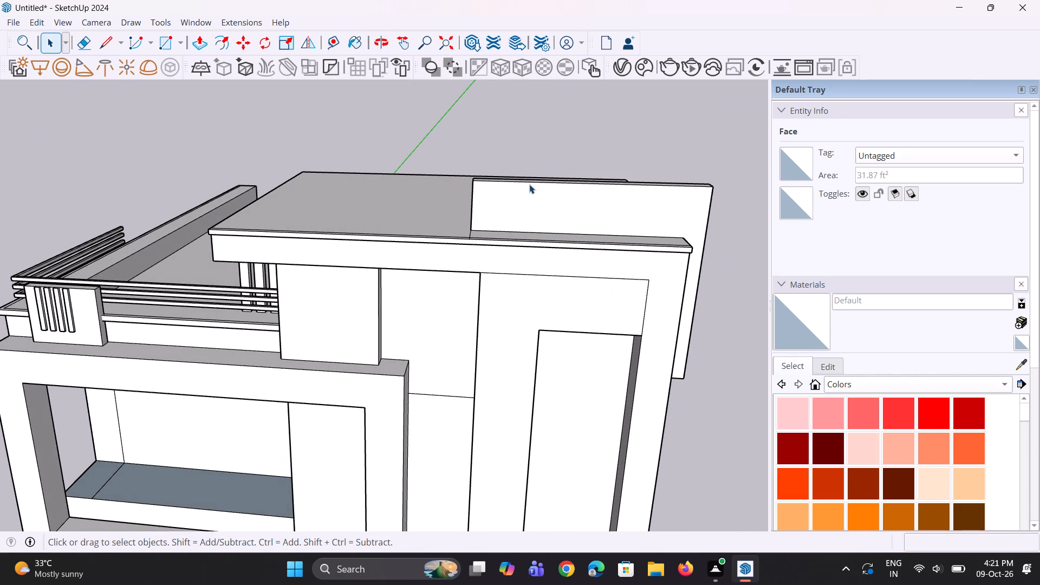
left_click(533, 181)
middle_click_drag(438, 249, 575, 295)
scroll(504, 197, "up", 4)
key("m")
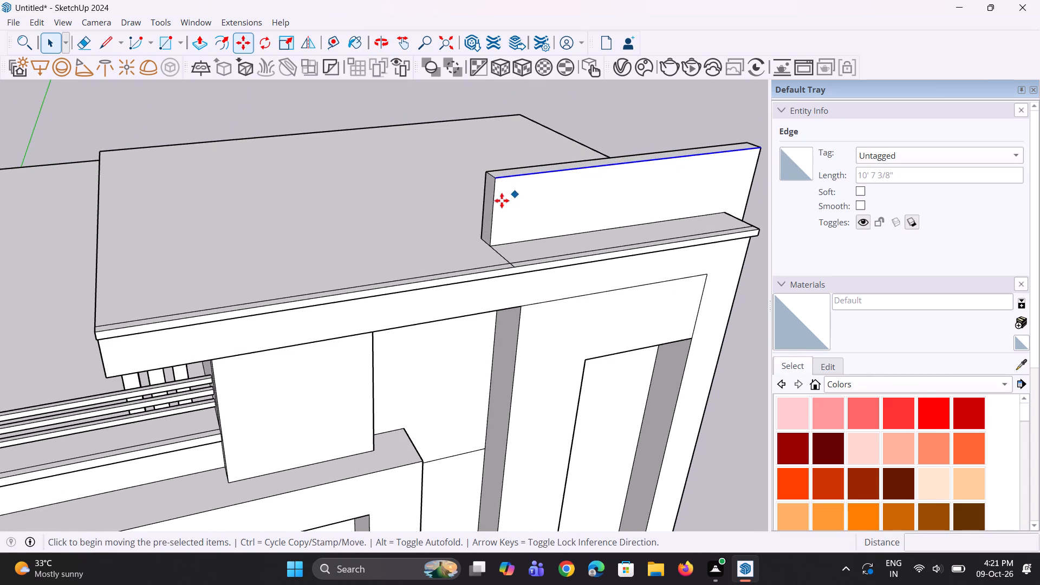
left_click(495, 182)
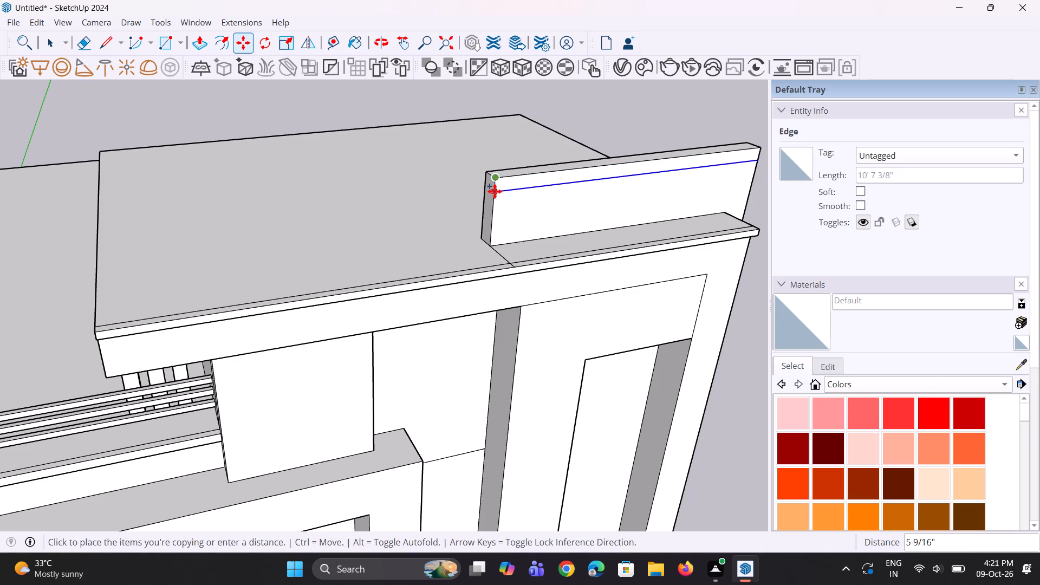
left_click(495, 190)
Push/Pull the narrow band along the top of the rooftop panel's front face outward about 2 3/16".
middle_click_drag(486, 237, 507, 242)
scroll(543, 186, "up", 3)
key("space")
key("space")
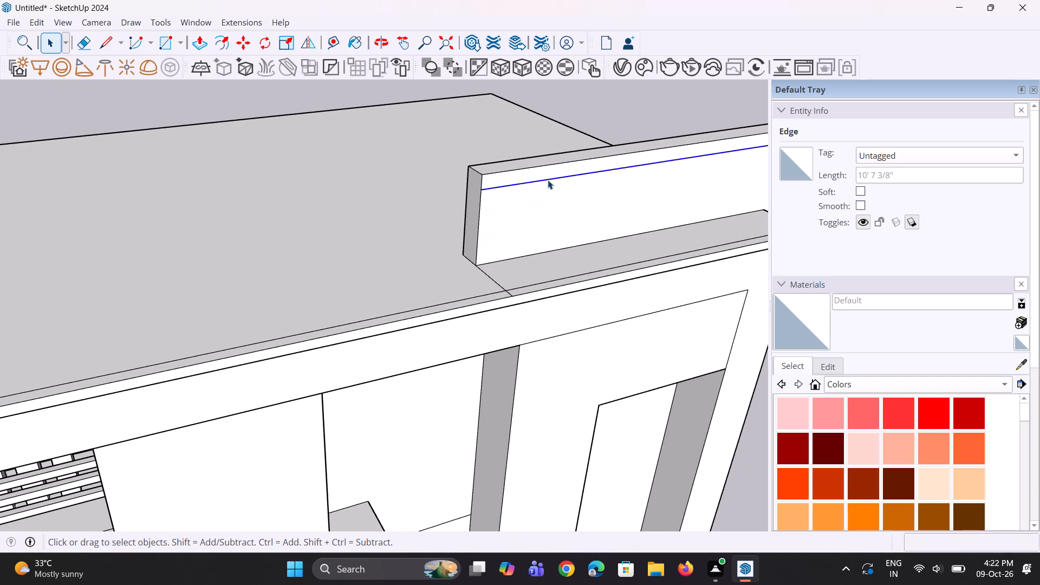
left_click(558, 172)
key("p")
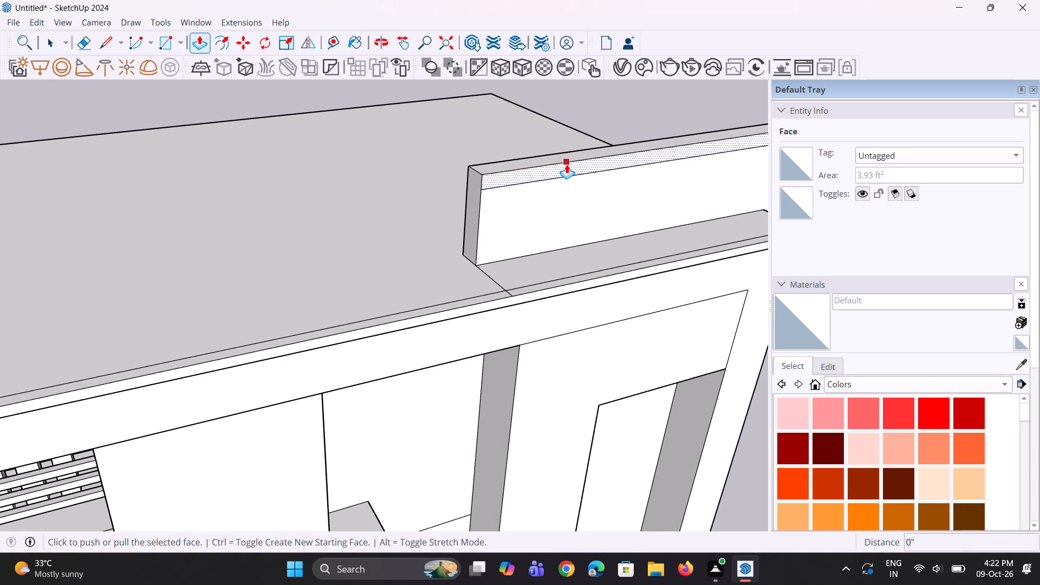
left_click(567, 164)
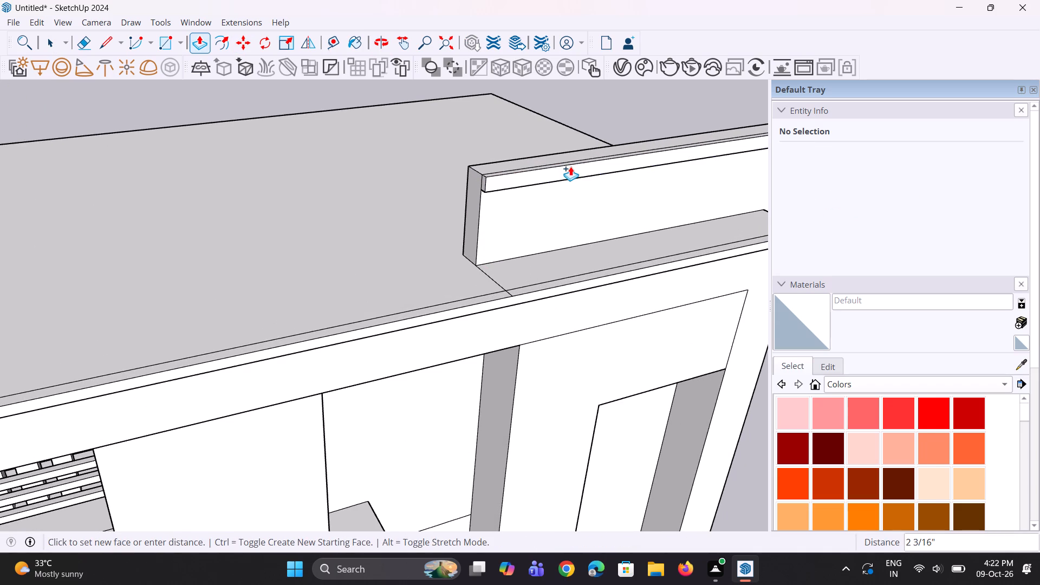
left_click(570, 166)
Pull the inner end face of the panel's top band about 2 11/16" past the panel's end.
middle_click_drag(466, 207, 511, 226)
scroll(495, 192, "up", 5)
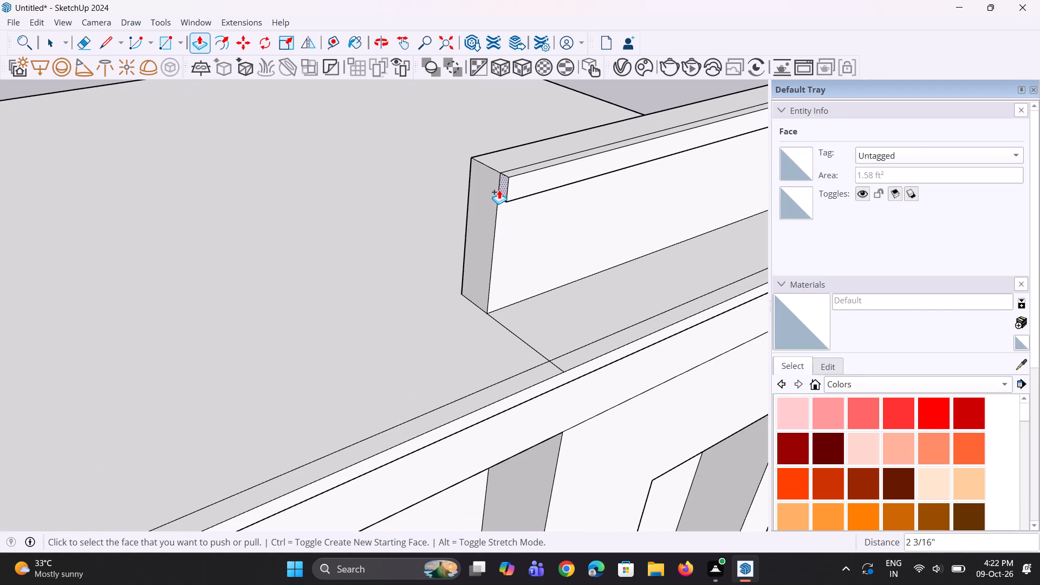
left_click(499, 190)
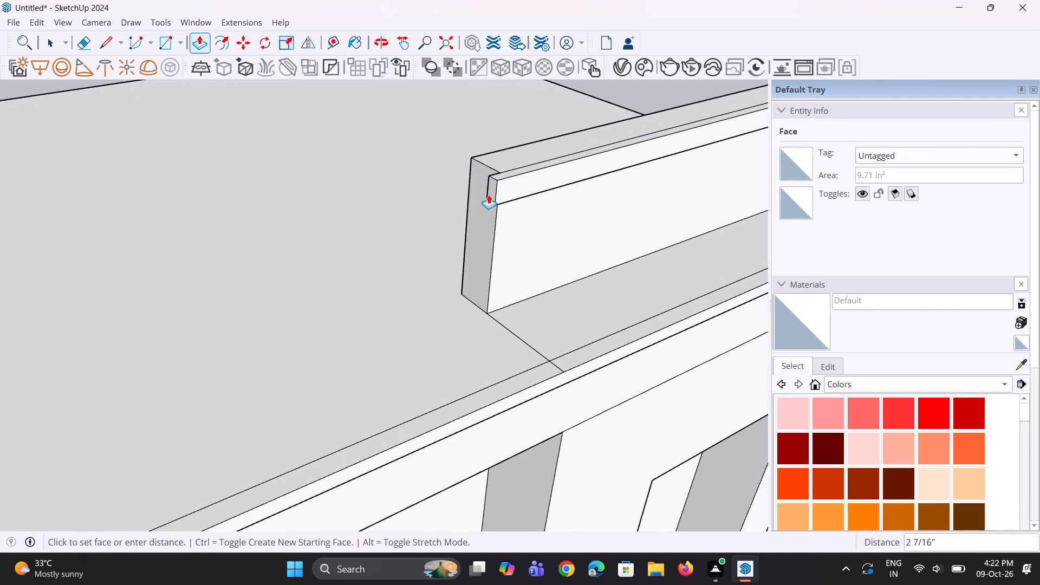
left_click(487, 195)
middle_click_drag(425, 233, 687, 292)
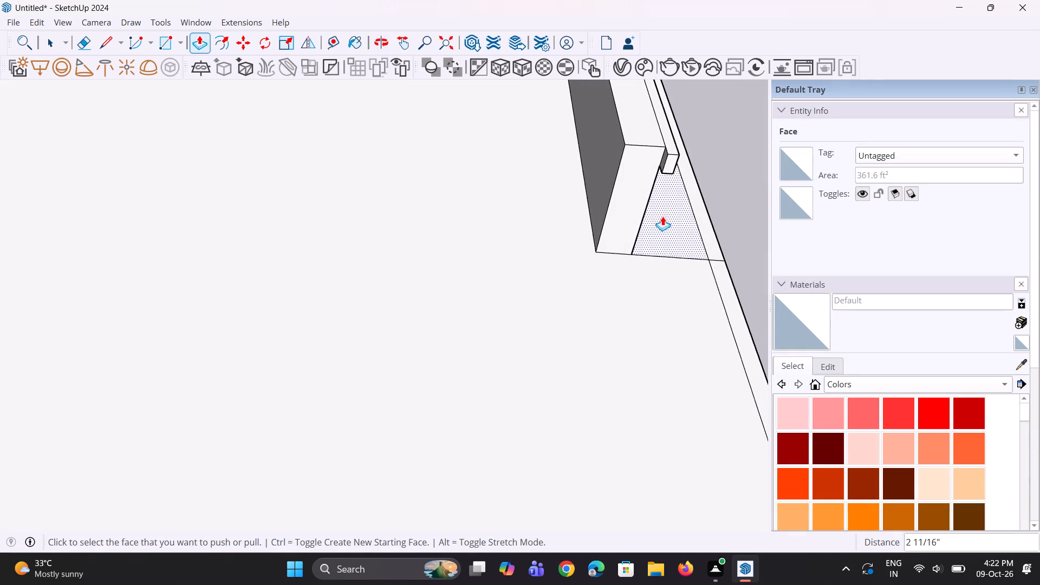
scroll(660, 208, "up", 7)
scroll(617, 279, "down", 4)
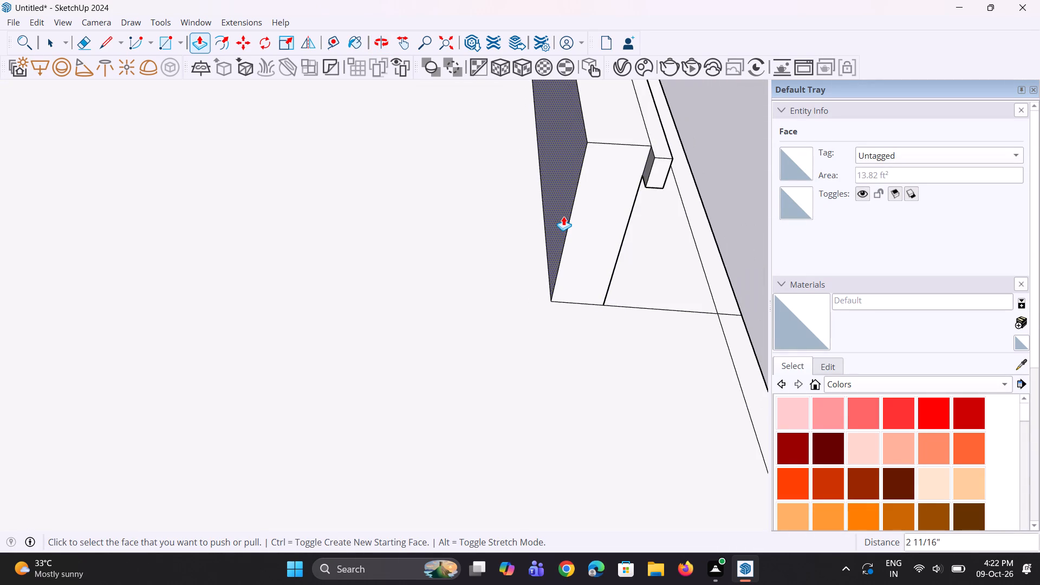
Pull the rooftop panel's long rear face about 3' 1 9/16" back across the roof to deepen the panel into a block.
left_click(563, 216)
left_click(309, 257)
Extend the top band's rear-facing end about 3' 9 9/16" along the end face of the deepened rooftop block.
middle_click_drag(428, 320, 631, 323)
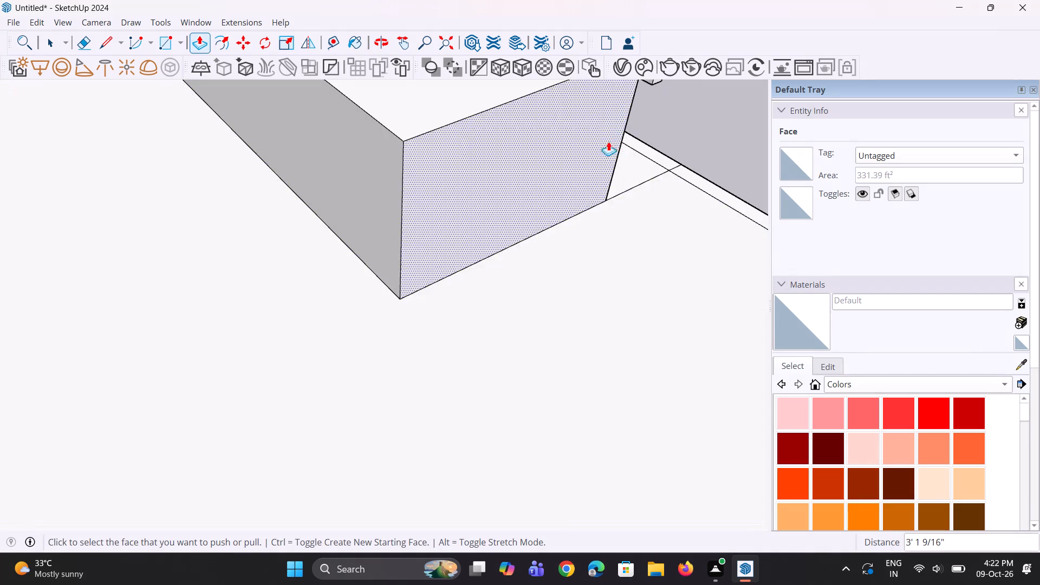
scroll(522, 288, "down", 4)
scroll(565, 162, "up", 4)
left_click(617, 135)
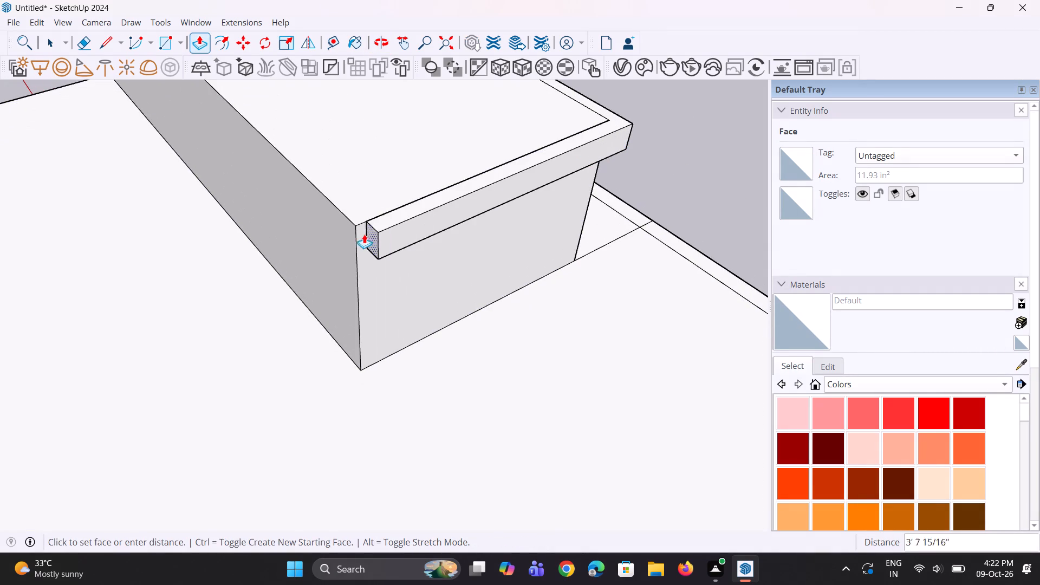
left_click_drag(361, 302, 362, 309)
Erase the short leftover edge on the roof between the rooftop block's front corner and the roof border.
scroll(411, 375, "down", 4)
middle_click_drag(520, 336, 335, 340)
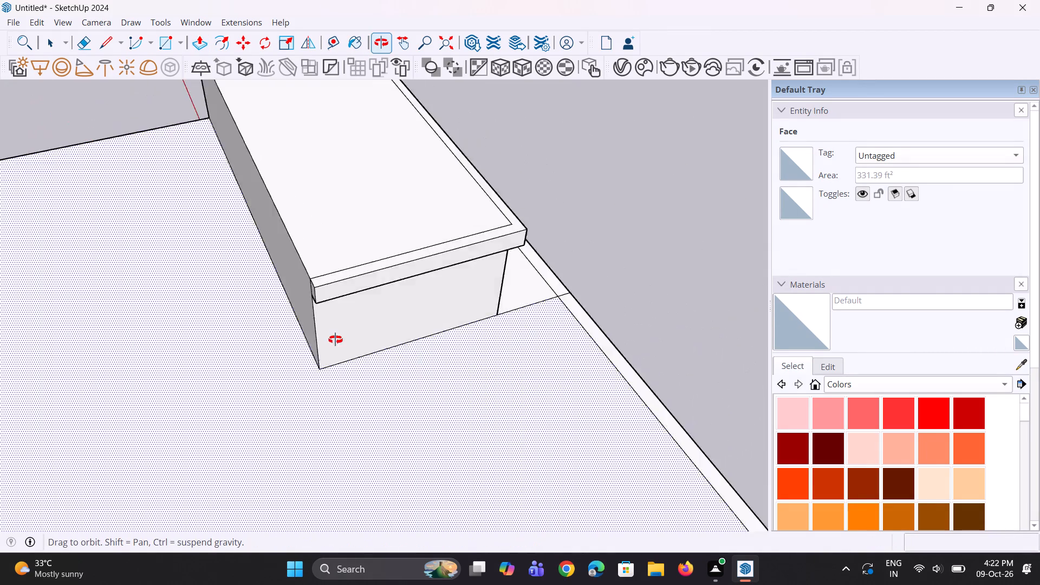
middle_click_drag(335, 340, 246, 340)
scroll(338, 296, "down", 4)
middle_click_drag(482, 275, 320, 284)
scroll(257, 321, "up", 3)
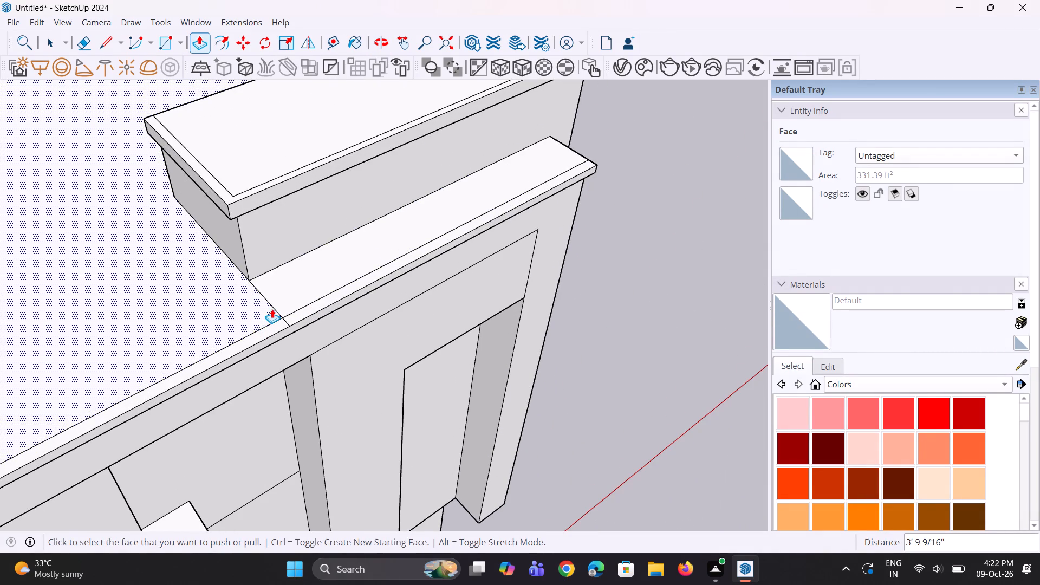
key("e")
left_click(274, 308)
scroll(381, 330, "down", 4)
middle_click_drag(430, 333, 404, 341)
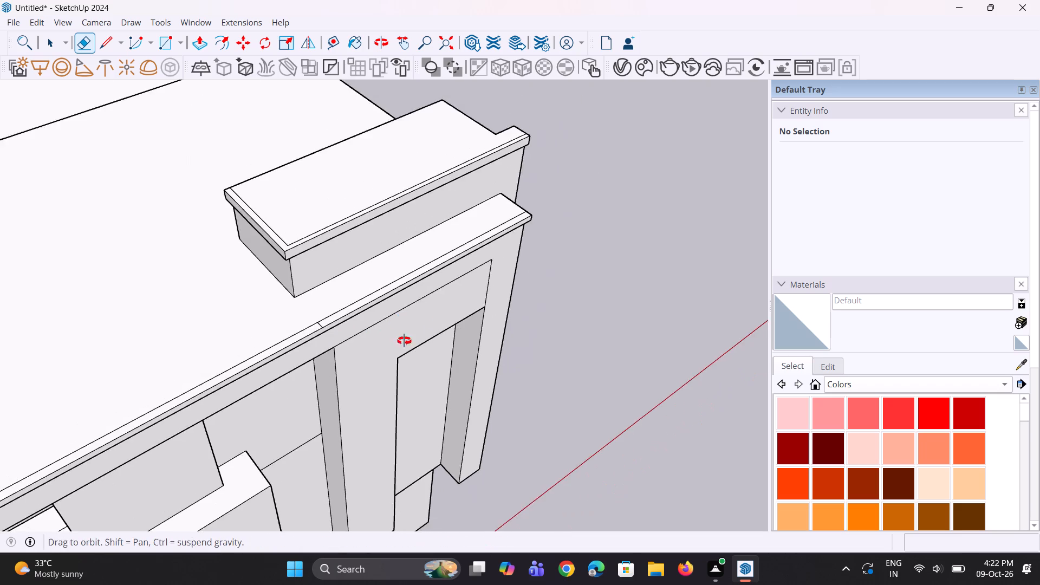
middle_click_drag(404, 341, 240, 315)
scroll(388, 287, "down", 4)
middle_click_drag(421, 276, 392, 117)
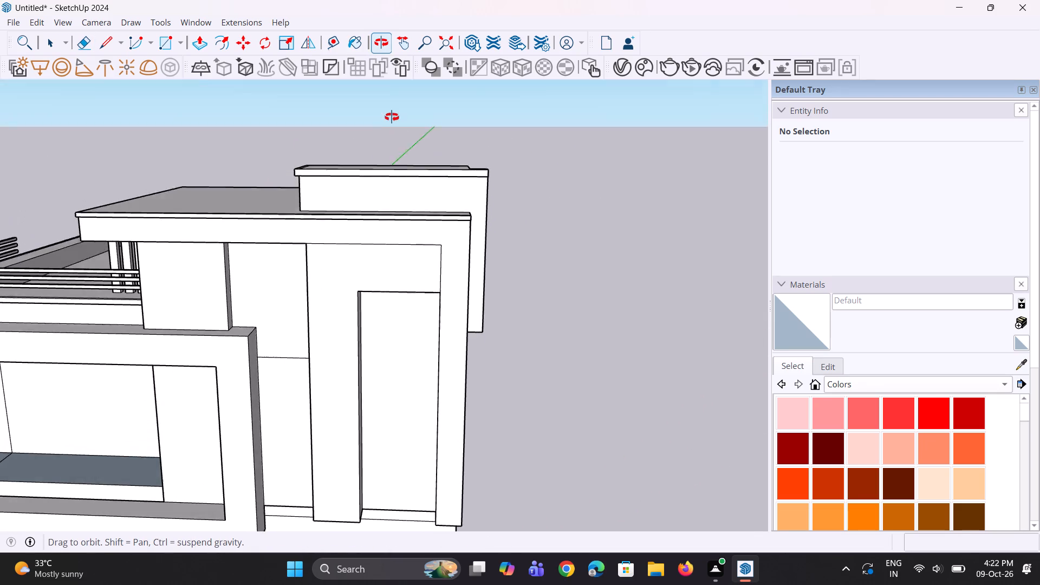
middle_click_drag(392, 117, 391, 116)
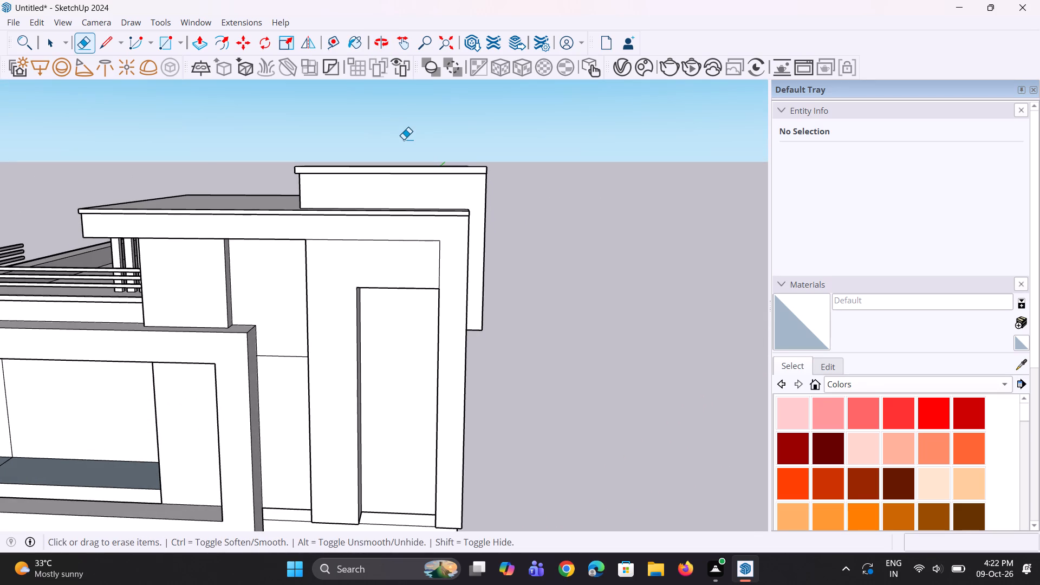
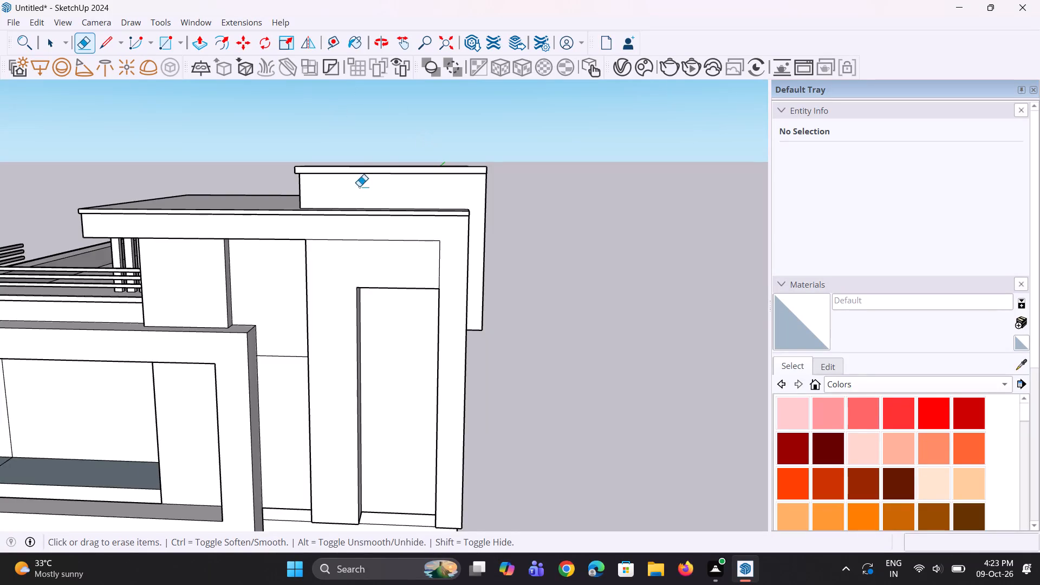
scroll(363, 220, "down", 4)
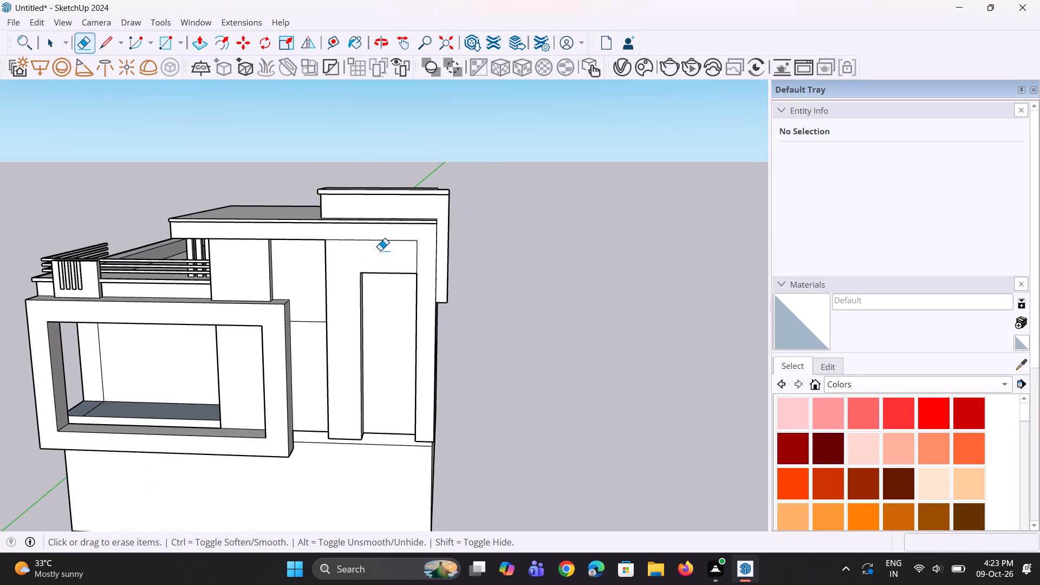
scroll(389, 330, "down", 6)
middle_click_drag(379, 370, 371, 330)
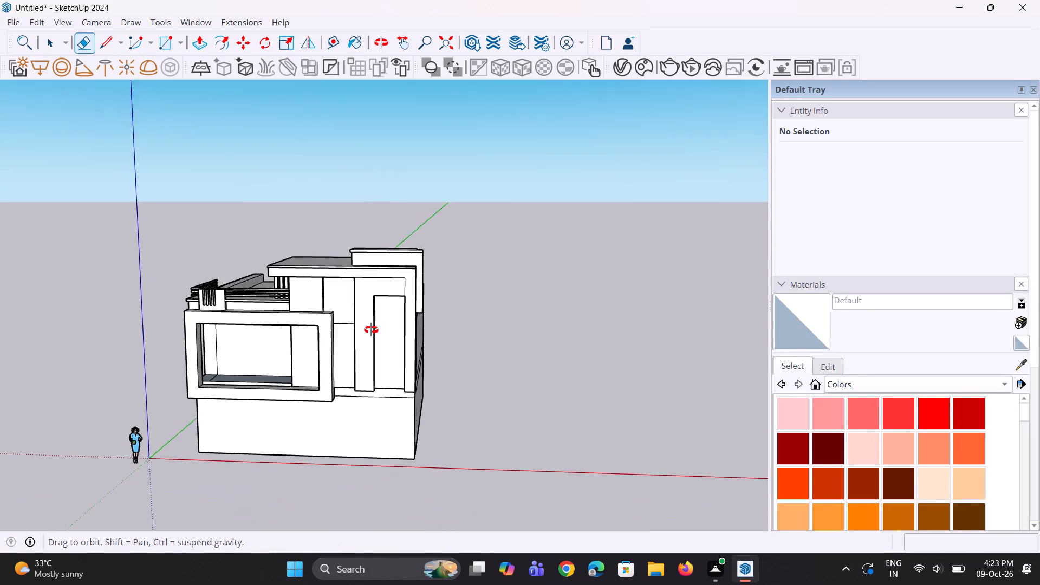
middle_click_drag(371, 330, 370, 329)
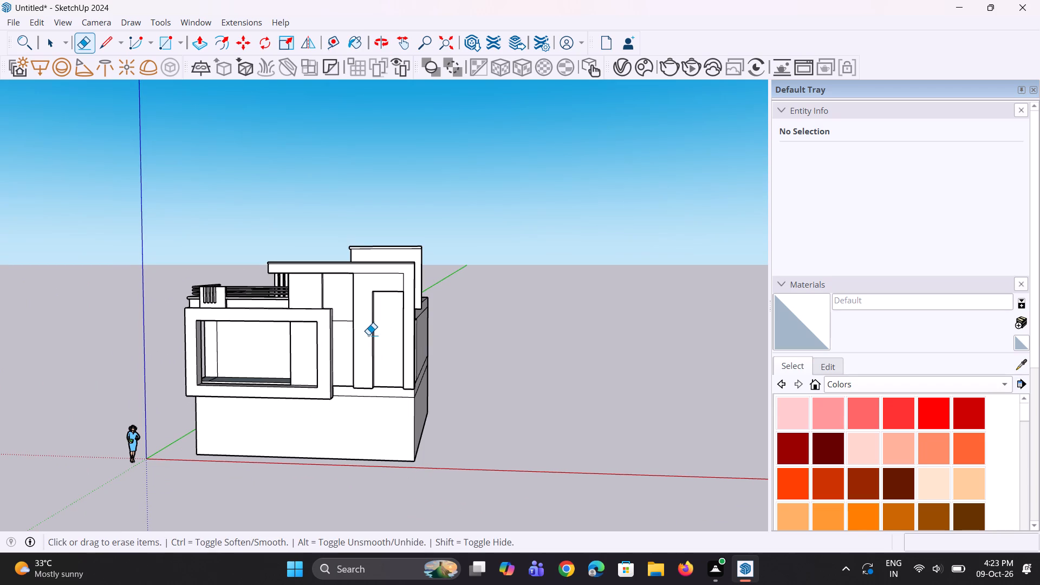
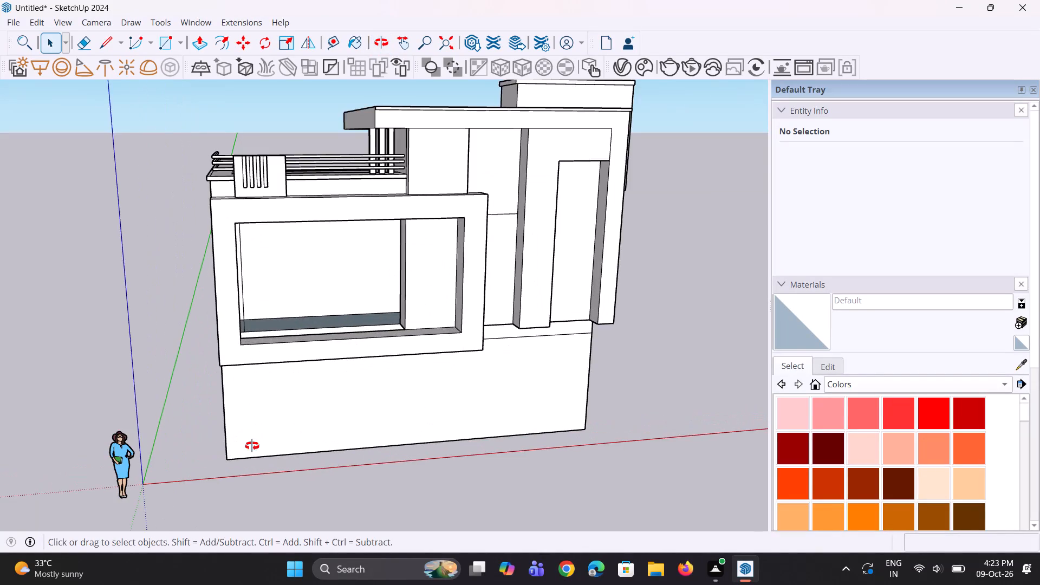
Examine the house's front facade, balcony frame and roof slabs from several angles and distances.
scroll(226, 412, "up", 1)
scroll(235, 424, "down", 4)
middle_click_drag(244, 437, 235, 425)
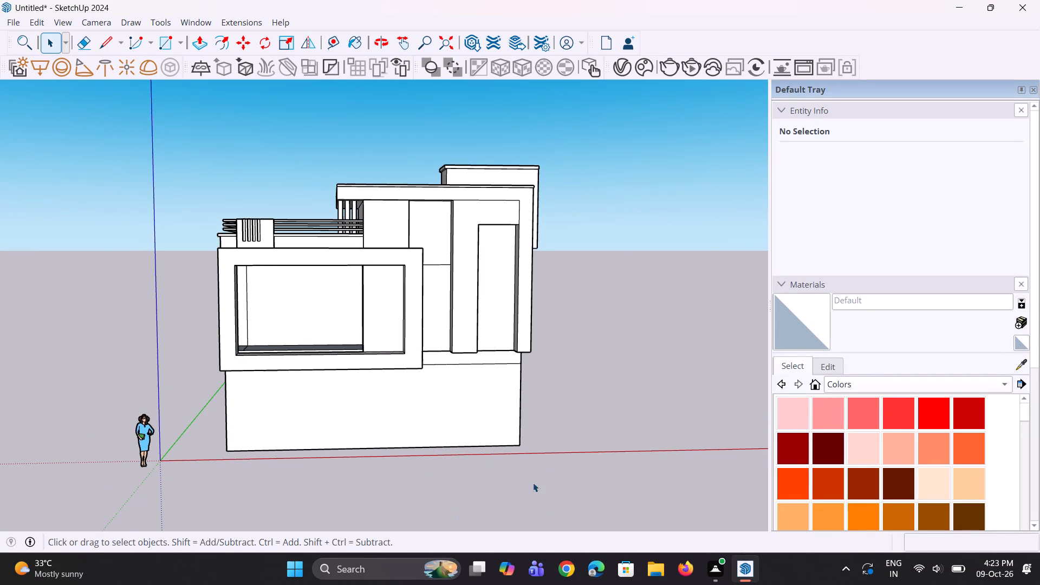
scroll(515, 436, "down", 3)
middle_click_drag(513, 437, 483, 460)
scroll(515, 441, "up", 4)
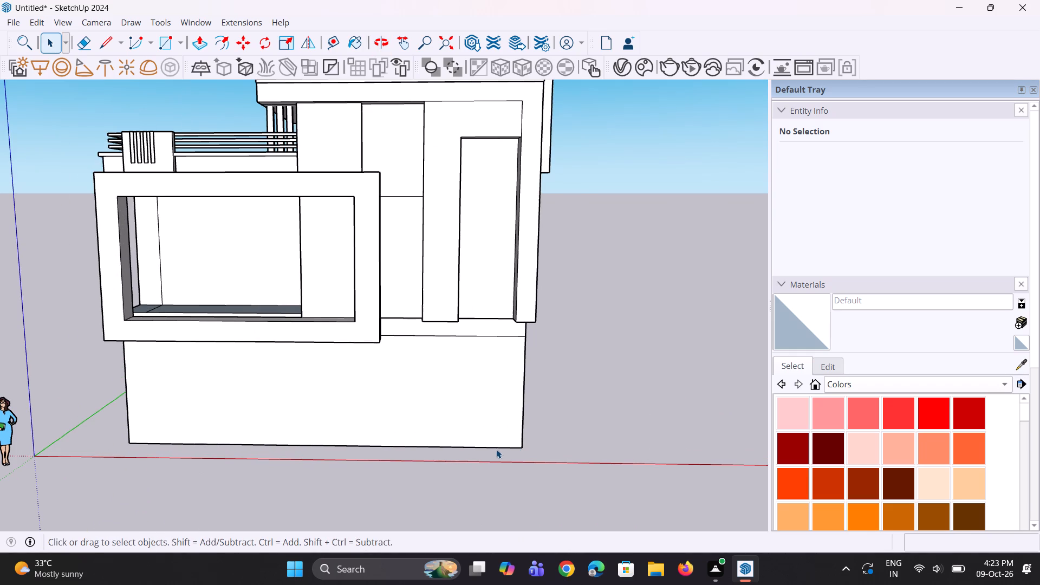
scroll(544, 410, "down", 4)
middle_click_drag(537, 407, 512, 385)
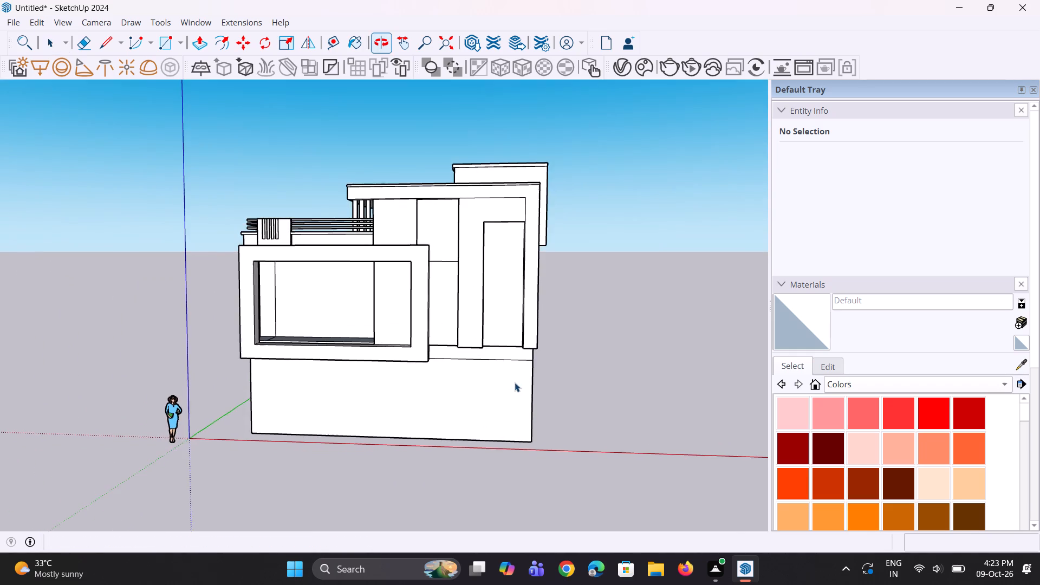
scroll(554, 382, "up", 3)
middle_click_drag(556, 381, 571, 373)
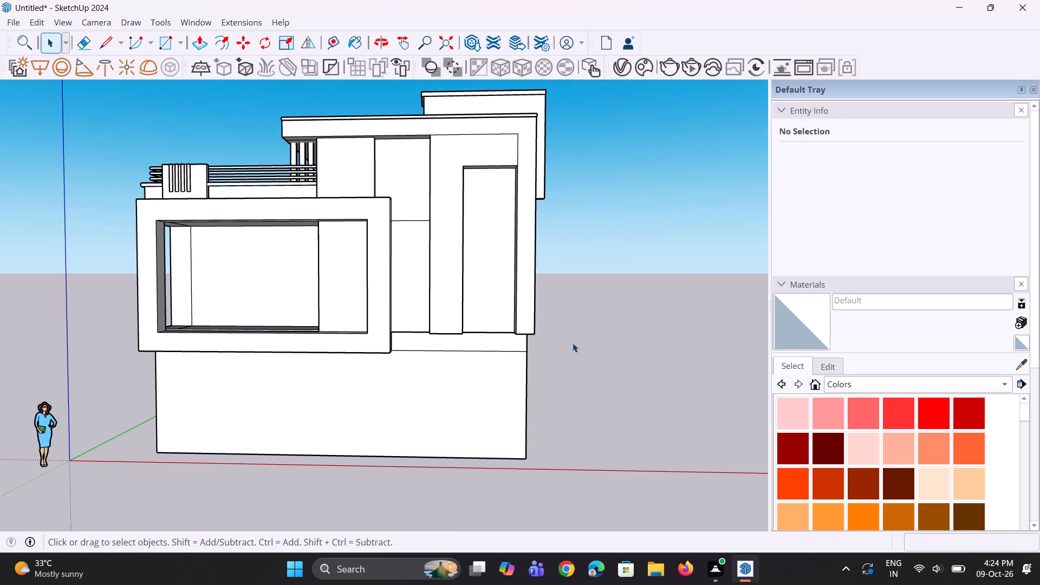
scroll(564, 360, "down", 3)
middle_click_drag(362, 375, 368, 383)
scroll(270, 335, "up", 3)
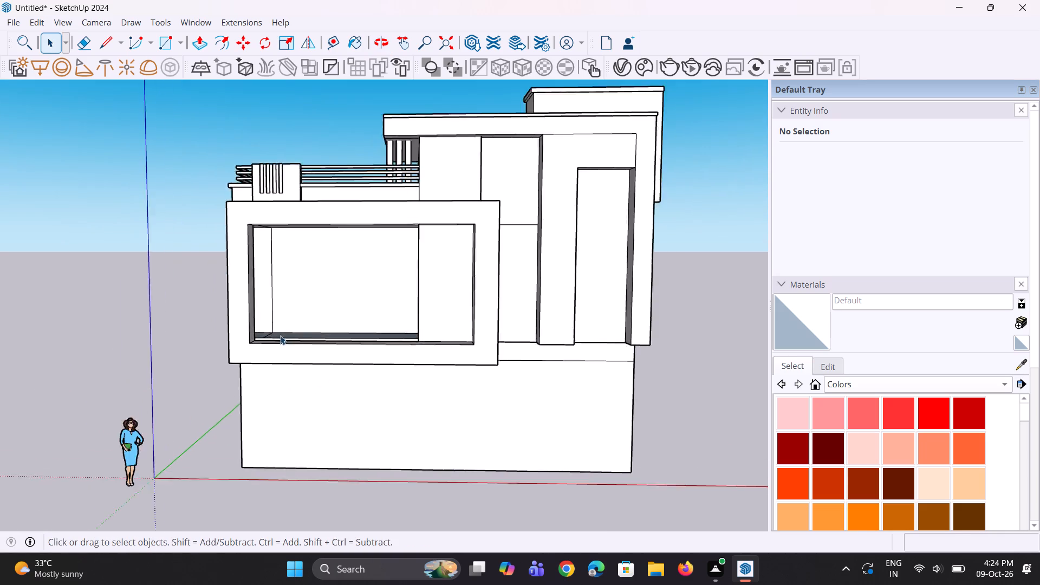
scroll(280, 335, "up", 2)
middle_click_drag(338, 361, 326, 380)
scroll(346, 347, "down", 4)
middle_click_drag(459, 317, 457, 303)
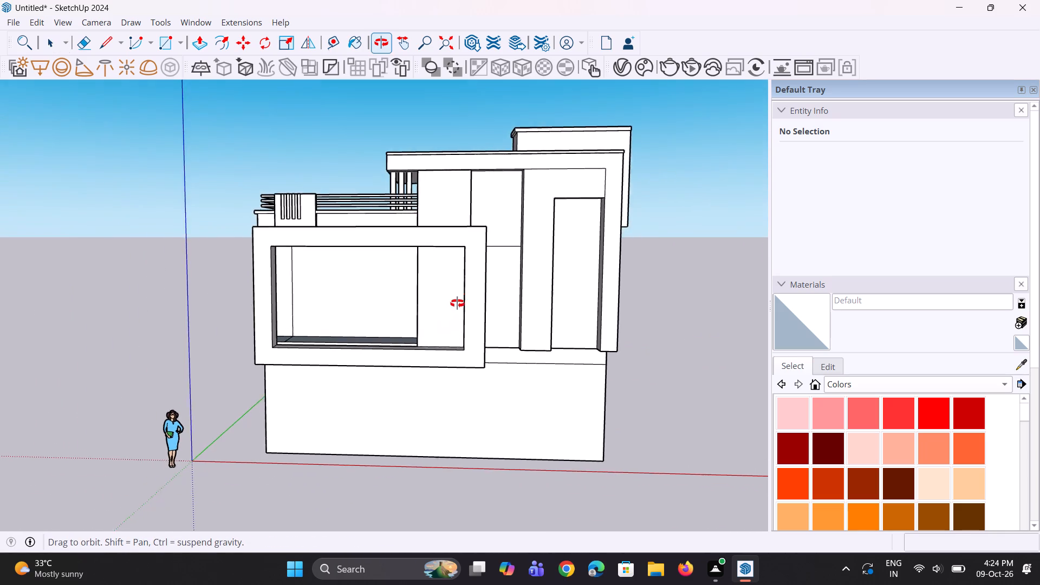
middle_click_drag(457, 303, 524, 368)
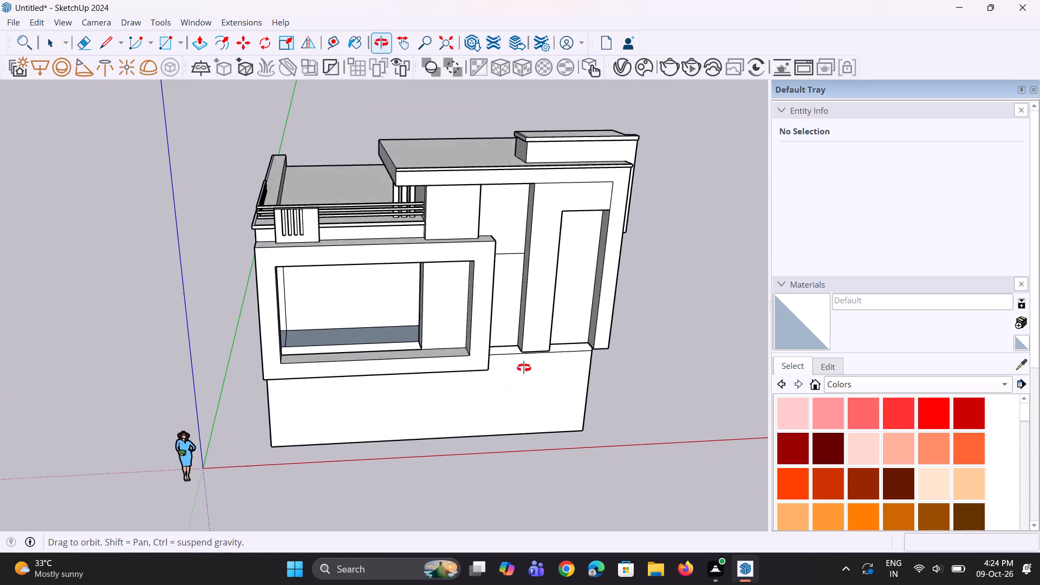
middle_click_drag(524, 368, 541, 335)
Push/Pull the end face of the main roof slab's front trim outward 3 5/16" past the slab corner.
scroll(362, 254, "up", 2)
middle_click_drag(355, 255, 458, 294)
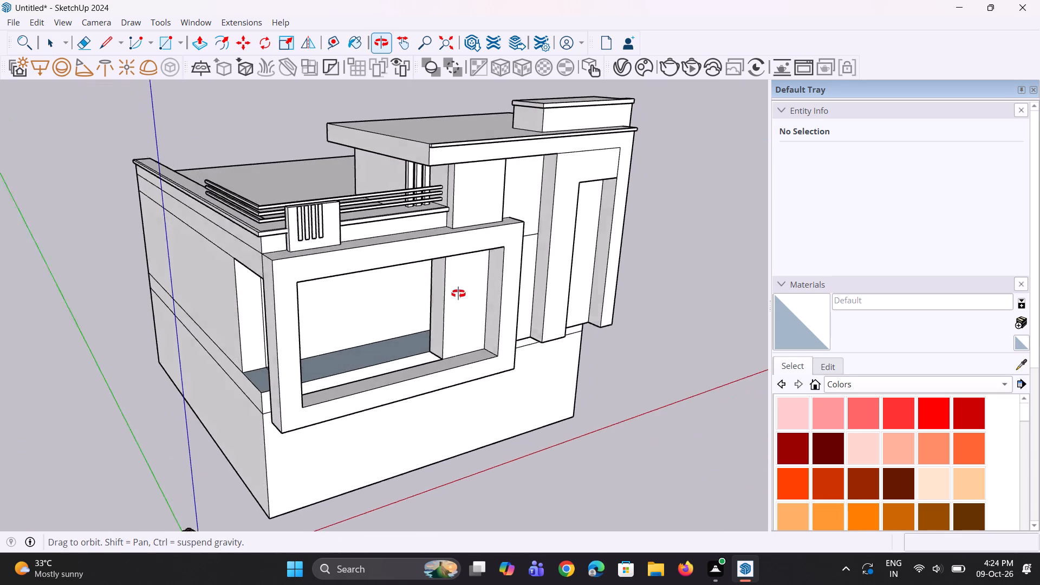
middle_click_drag(458, 294, 458, 295)
scroll(407, 165, "up", 7)
middle_click_drag(424, 146, 472, 179)
scroll(473, 171, "up", 5)
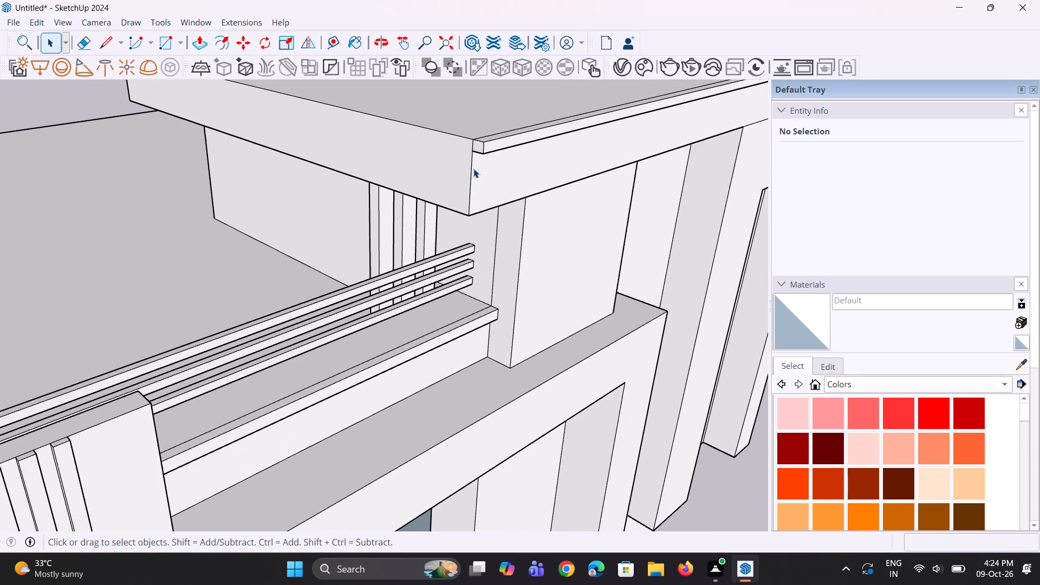
key("p")
left_click(477, 148)
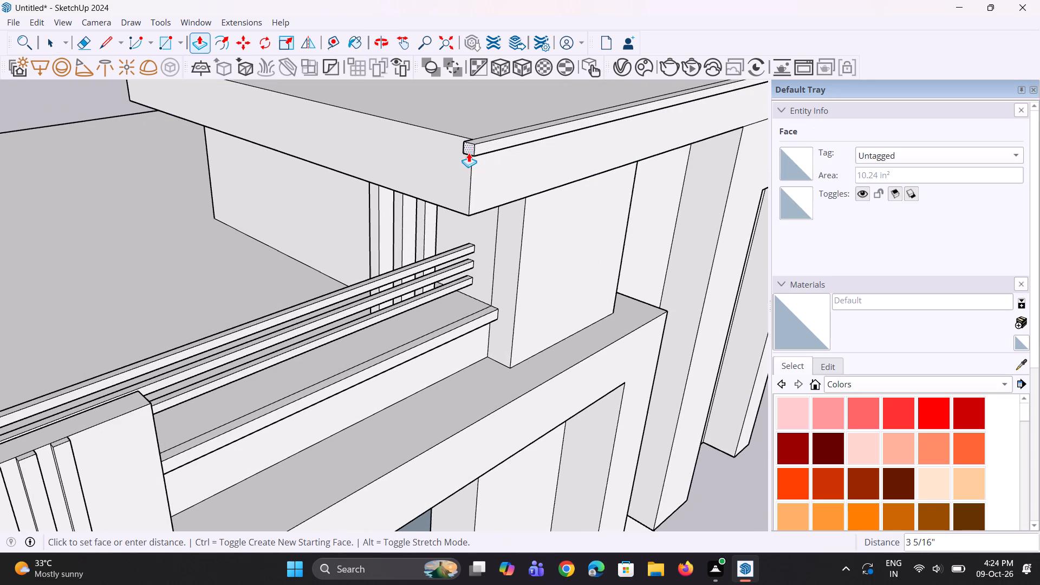
left_click(469, 153)
Push/Pull the projecting trim's inner face about 14' along the main roof slab's side edge to its rear corner.
middle_click_drag(383, 171, 641, 242)
scroll(587, 152, "up", 2)
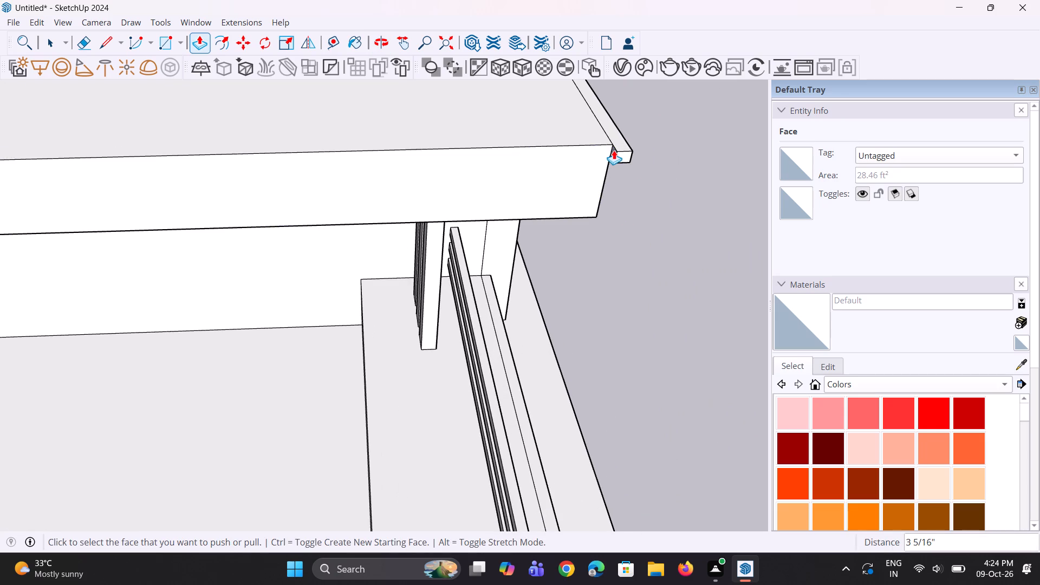
left_click(614, 150)
scroll(544, 165, "down", 7)
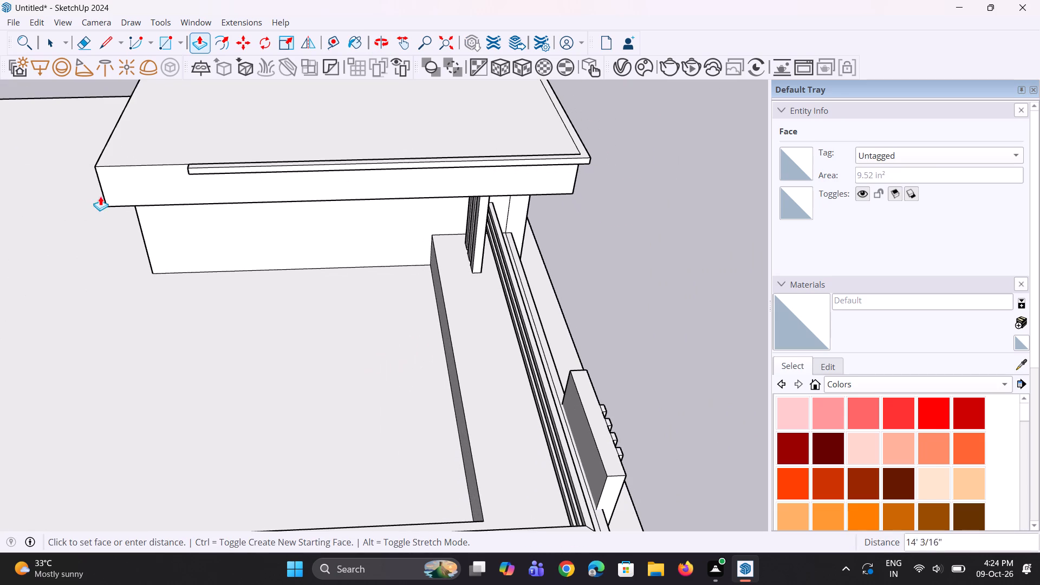
left_click(102, 195)
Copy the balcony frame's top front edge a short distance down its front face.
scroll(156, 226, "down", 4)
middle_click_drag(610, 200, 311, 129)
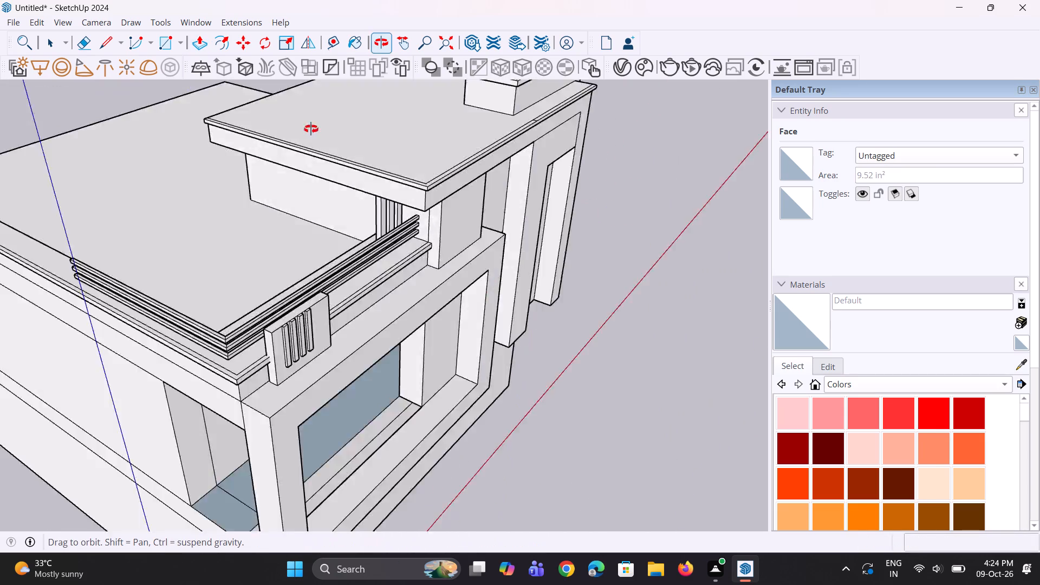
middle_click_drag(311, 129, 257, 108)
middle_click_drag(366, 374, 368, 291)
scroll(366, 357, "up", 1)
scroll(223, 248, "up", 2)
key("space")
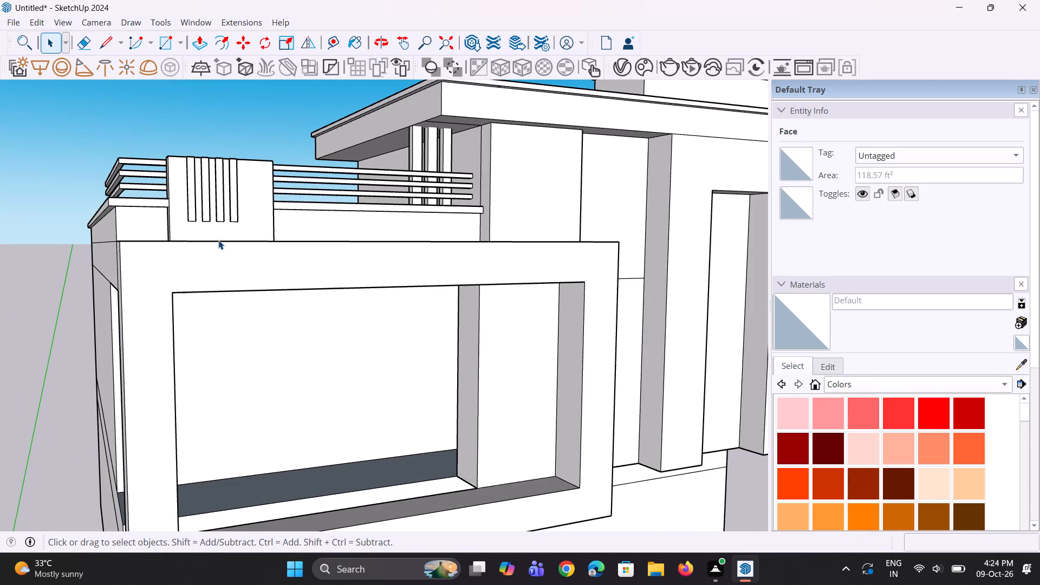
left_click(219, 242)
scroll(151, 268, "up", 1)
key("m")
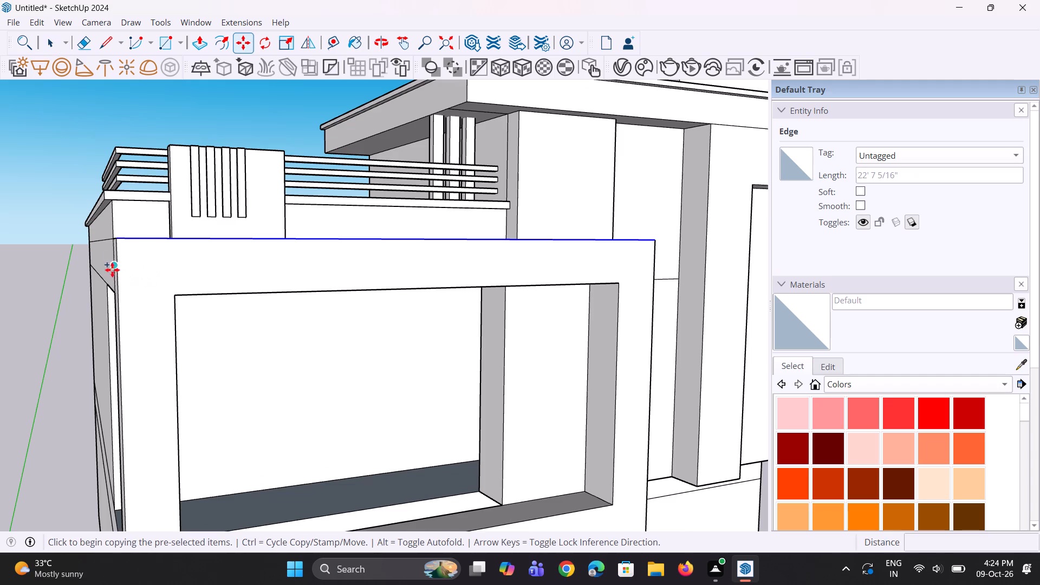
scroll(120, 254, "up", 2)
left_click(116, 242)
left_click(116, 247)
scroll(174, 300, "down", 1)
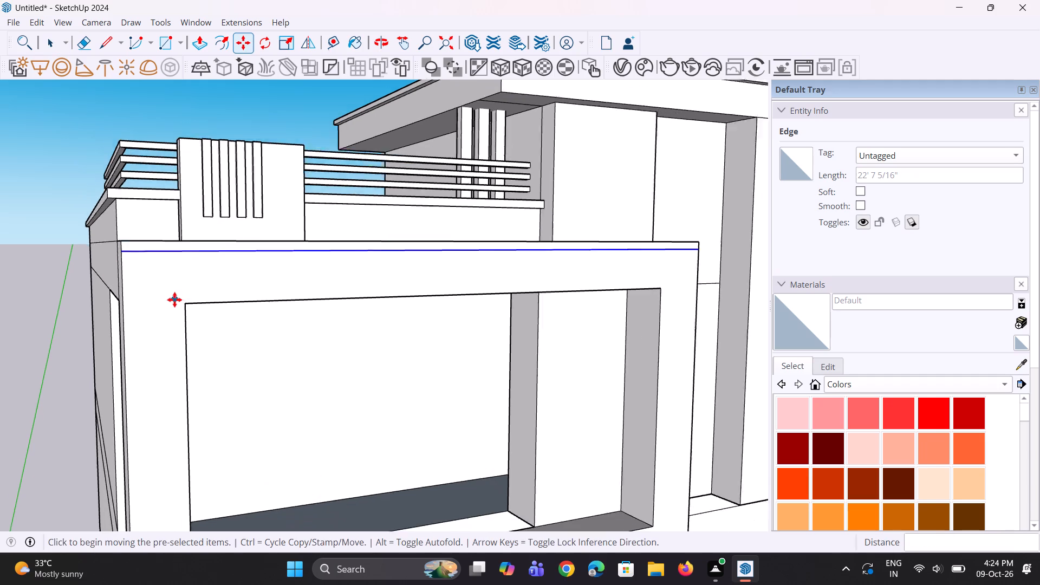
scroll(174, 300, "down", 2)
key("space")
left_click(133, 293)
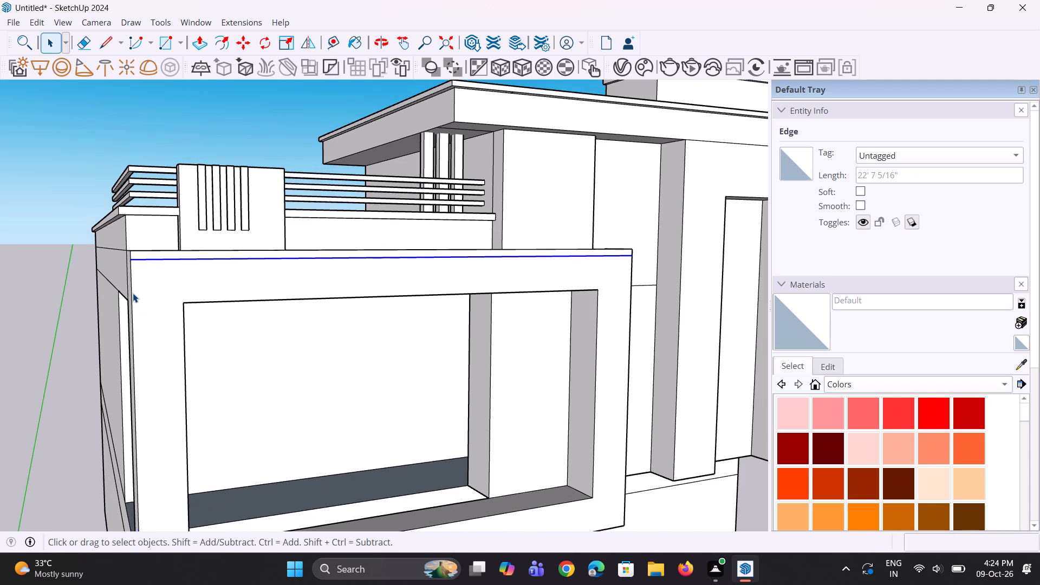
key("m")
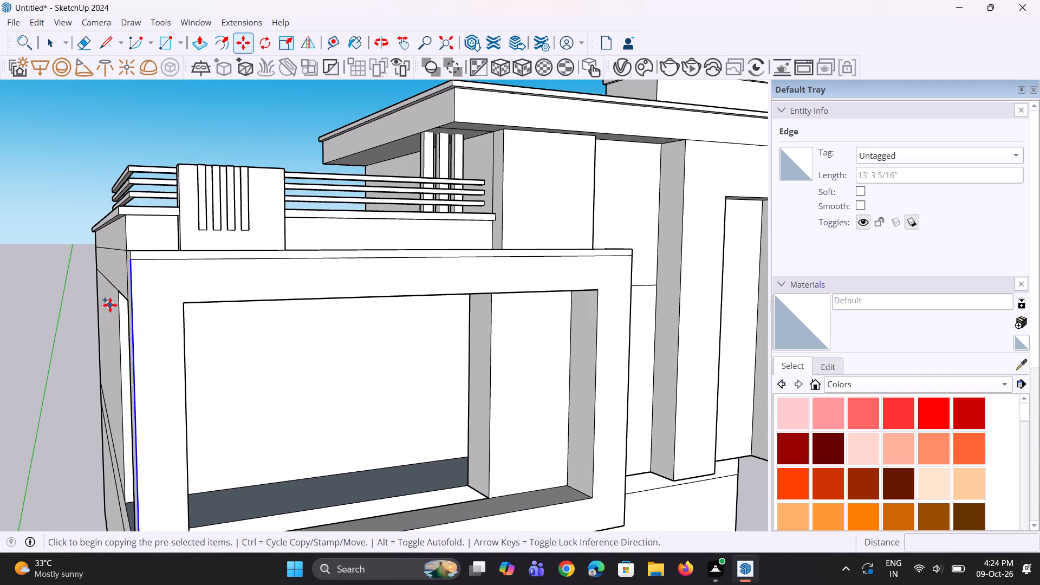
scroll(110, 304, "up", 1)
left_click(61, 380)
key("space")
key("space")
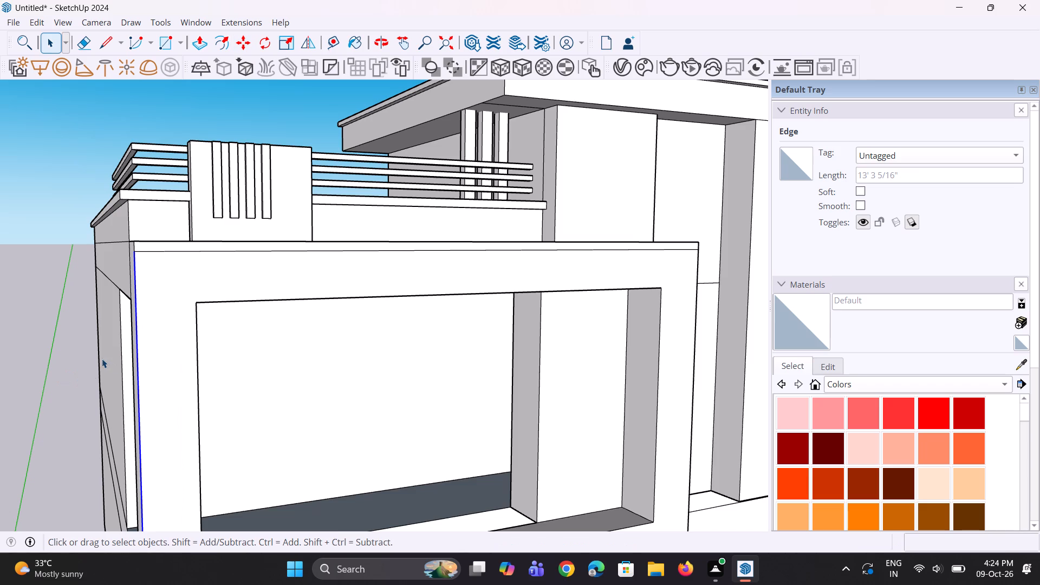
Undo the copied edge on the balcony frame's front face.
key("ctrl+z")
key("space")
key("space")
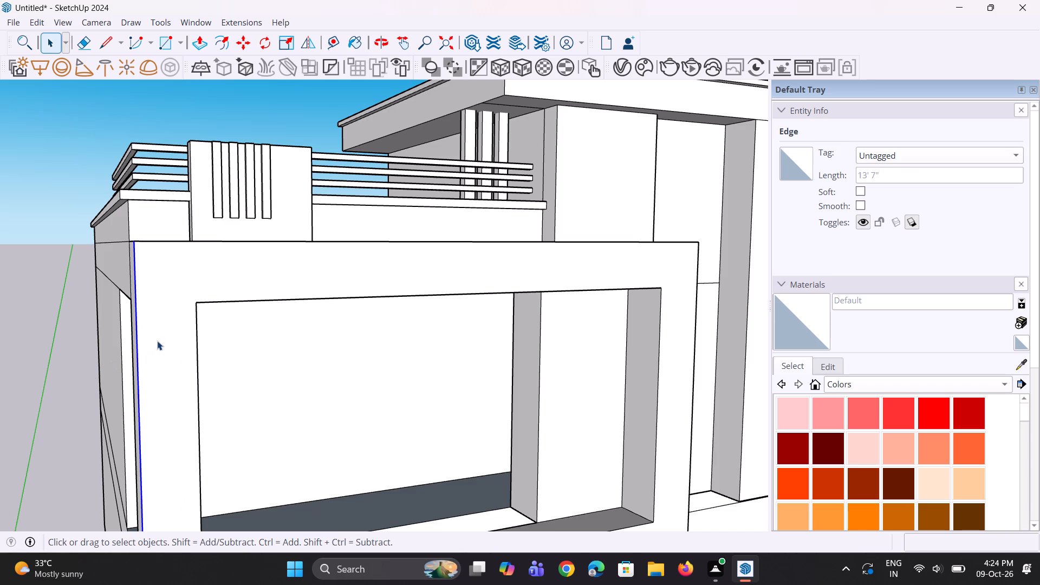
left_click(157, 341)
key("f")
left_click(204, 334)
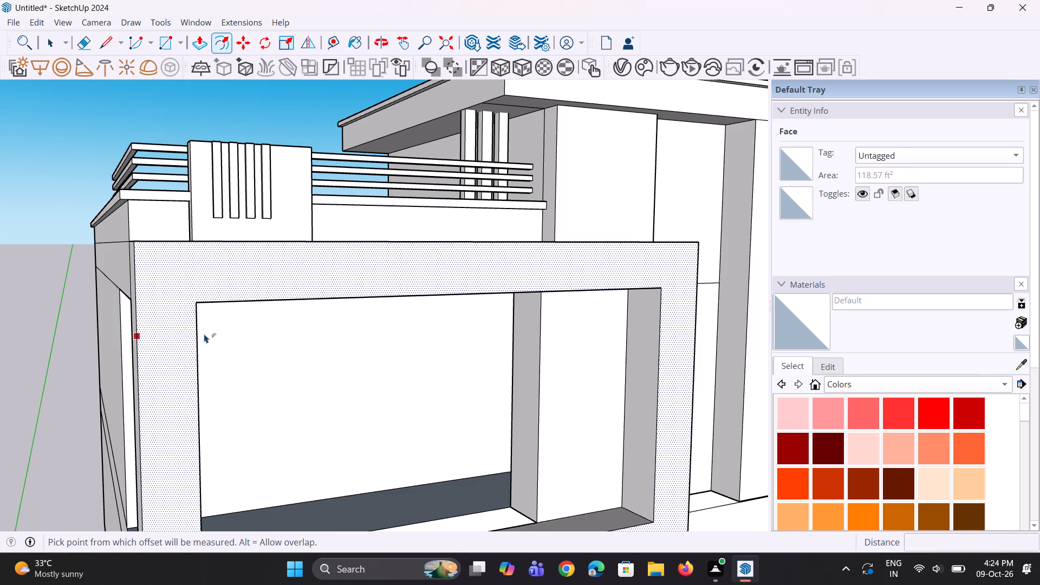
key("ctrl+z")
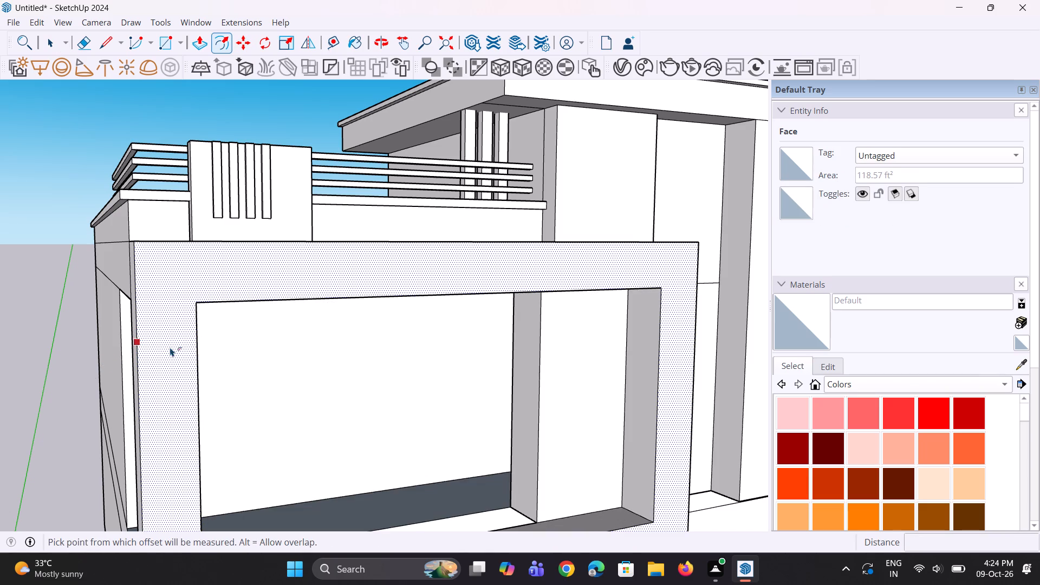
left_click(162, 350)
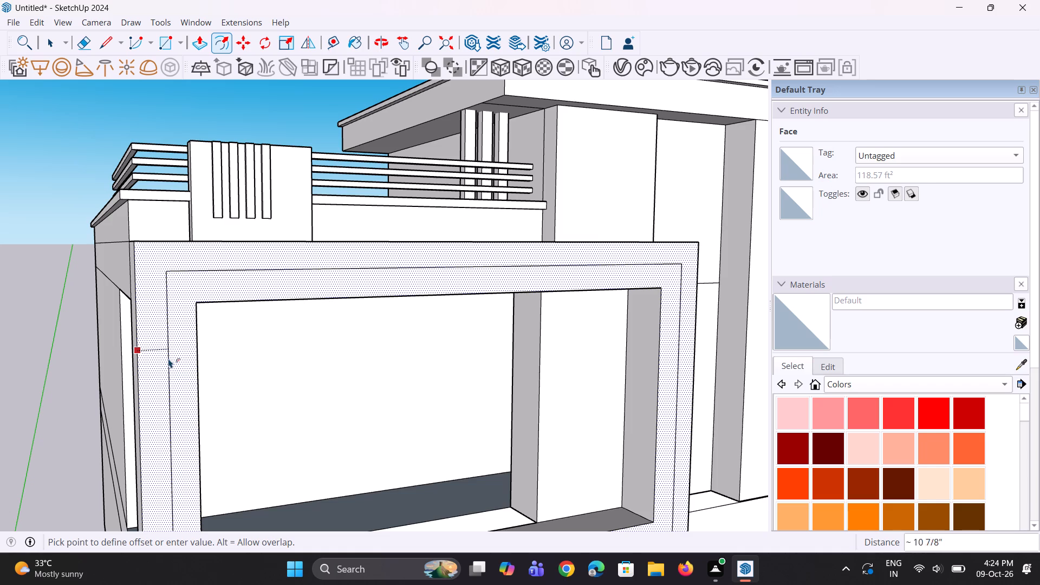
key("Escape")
Offset the outer outline of the balcony frame's front face inward by about 5".
scroll(181, 314, "down", 7)
middle_click_drag(238, 298, 220, 340)
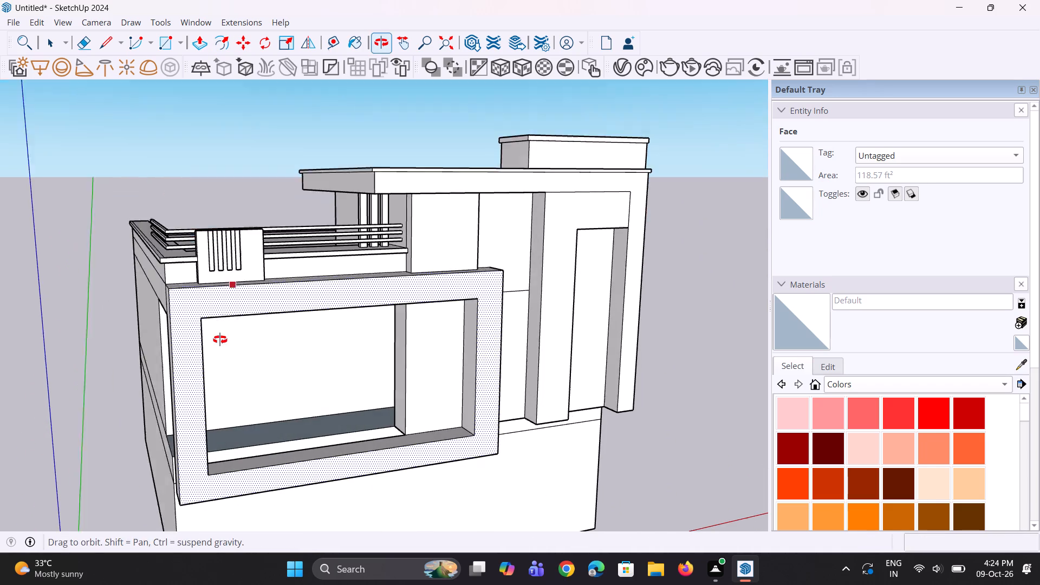
middle_click_drag(220, 340, 219, 341)
key("space")
key("space")
left_click(104, 382)
scroll(185, 356, "up", 2)
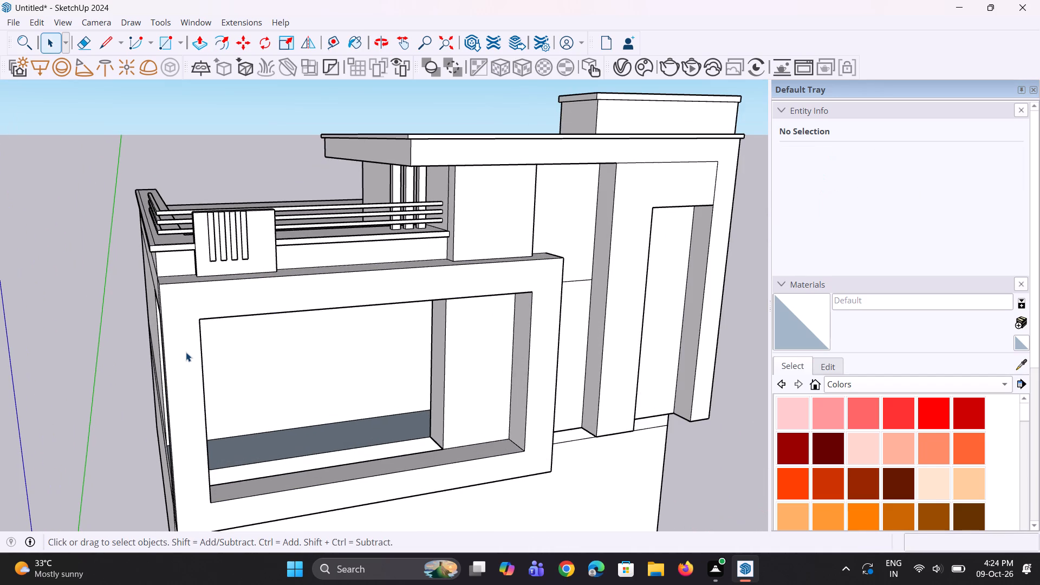
scroll(186, 352, "down", 3)
left_click(186, 362)
scroll(181, 407, "up", 2)
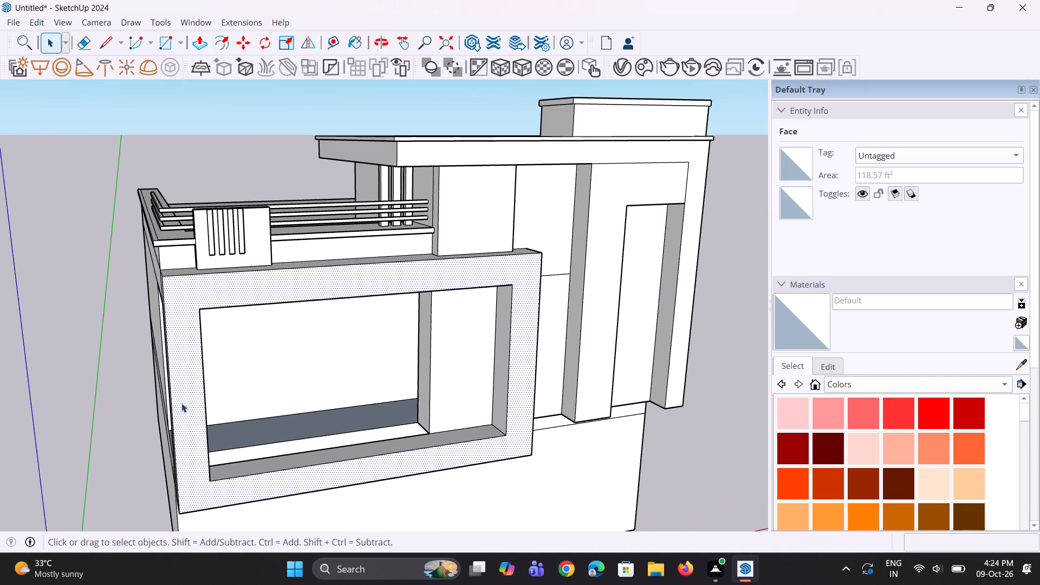
key("f")
left_click(186, 369)
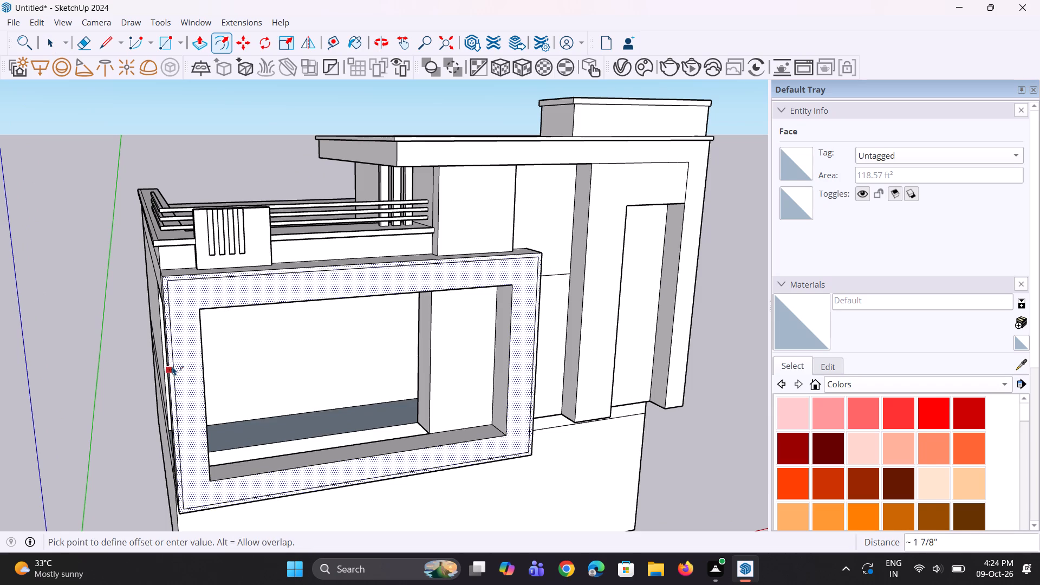
left_click(177, 363)
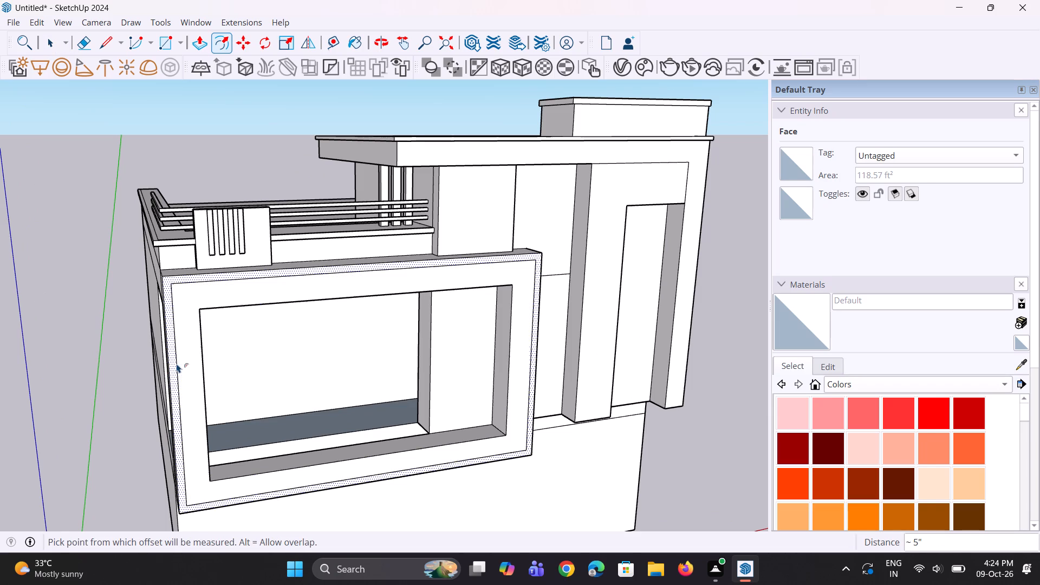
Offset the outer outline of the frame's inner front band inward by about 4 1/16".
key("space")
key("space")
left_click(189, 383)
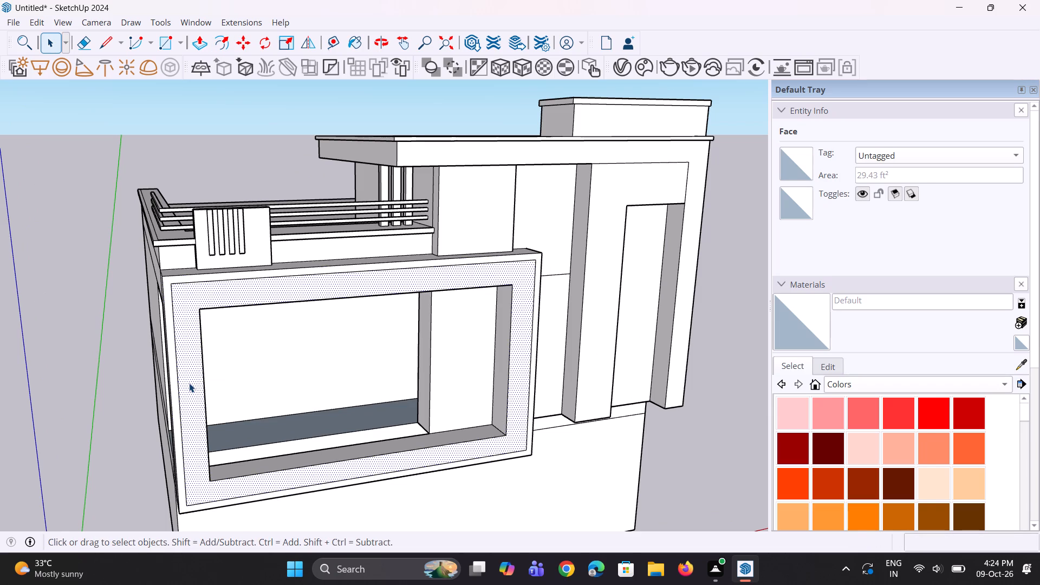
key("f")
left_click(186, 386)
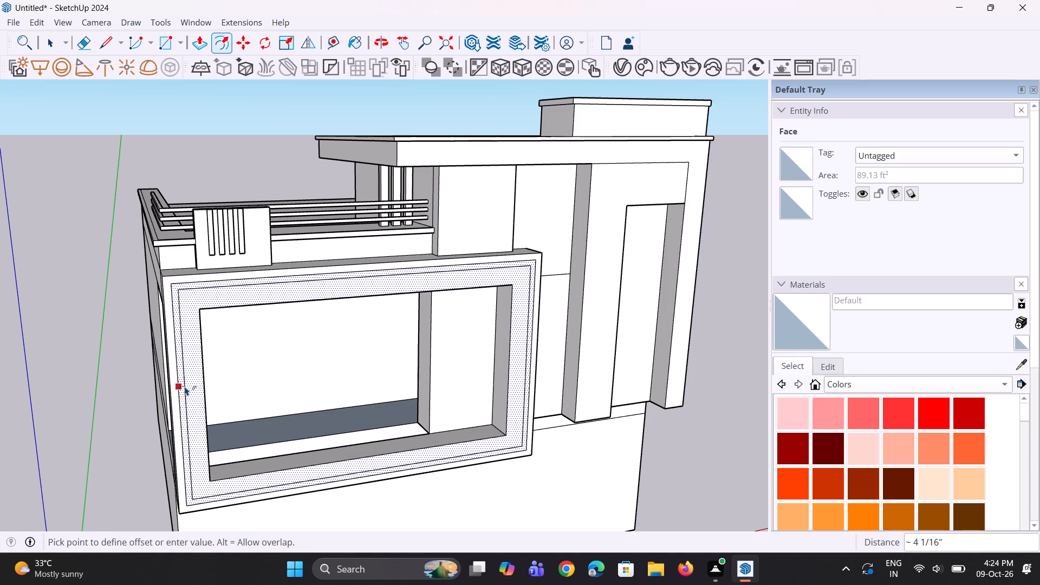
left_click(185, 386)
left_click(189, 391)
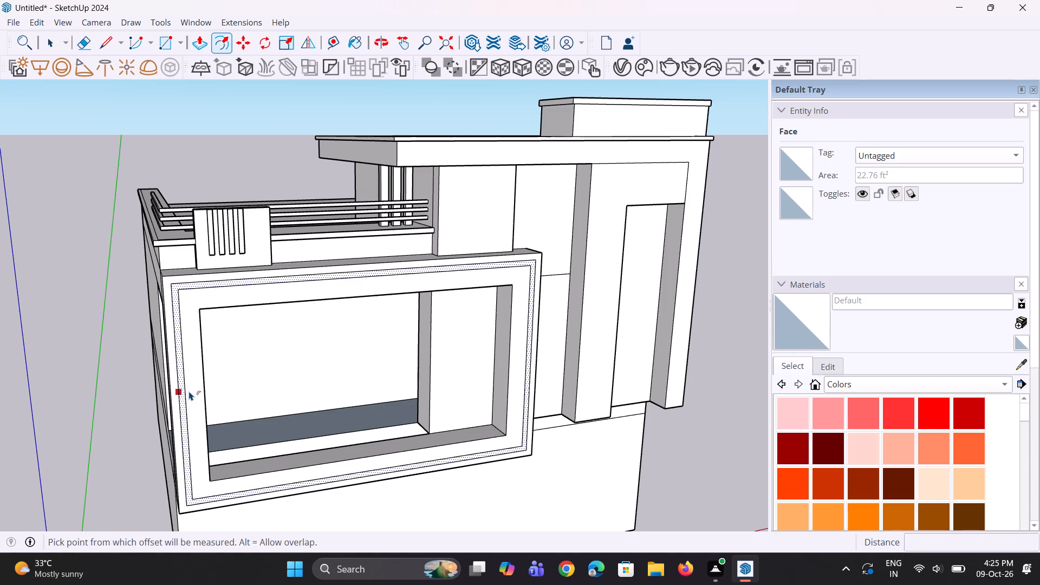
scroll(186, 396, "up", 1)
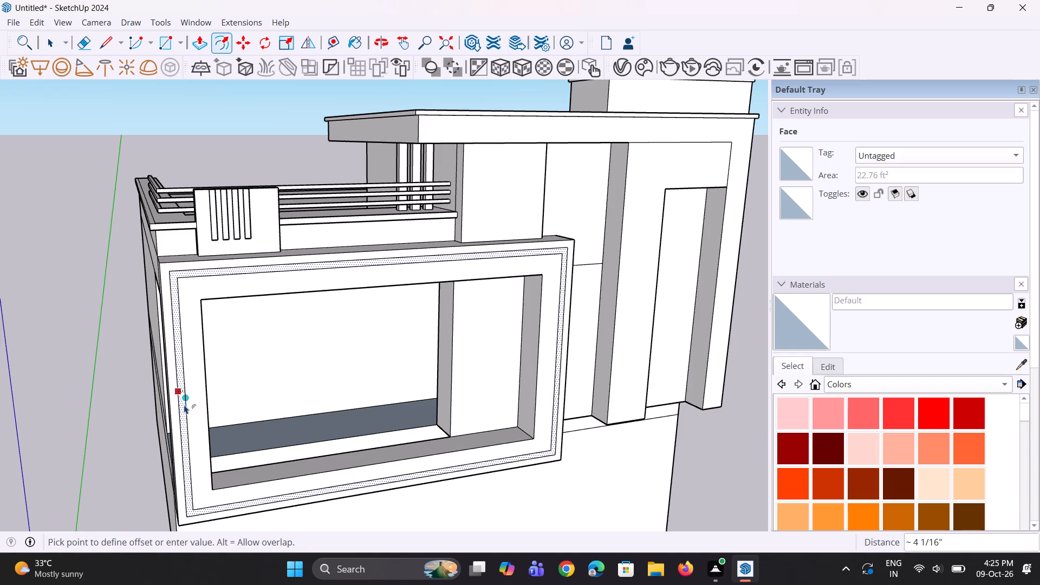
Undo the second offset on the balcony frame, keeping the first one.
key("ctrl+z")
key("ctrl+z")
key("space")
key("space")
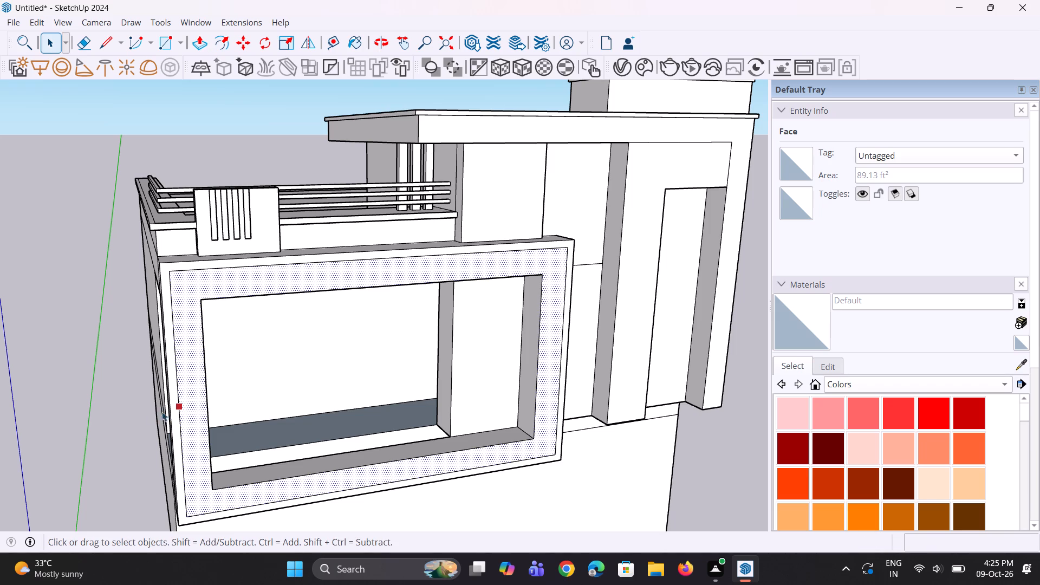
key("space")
Offset the outer outline of the balcony frame's inner front band inward by about 9 3/4".
left_click(104, 427)
left_click(202, 416)
scroll(185, 425, "up", 2)
key("f")
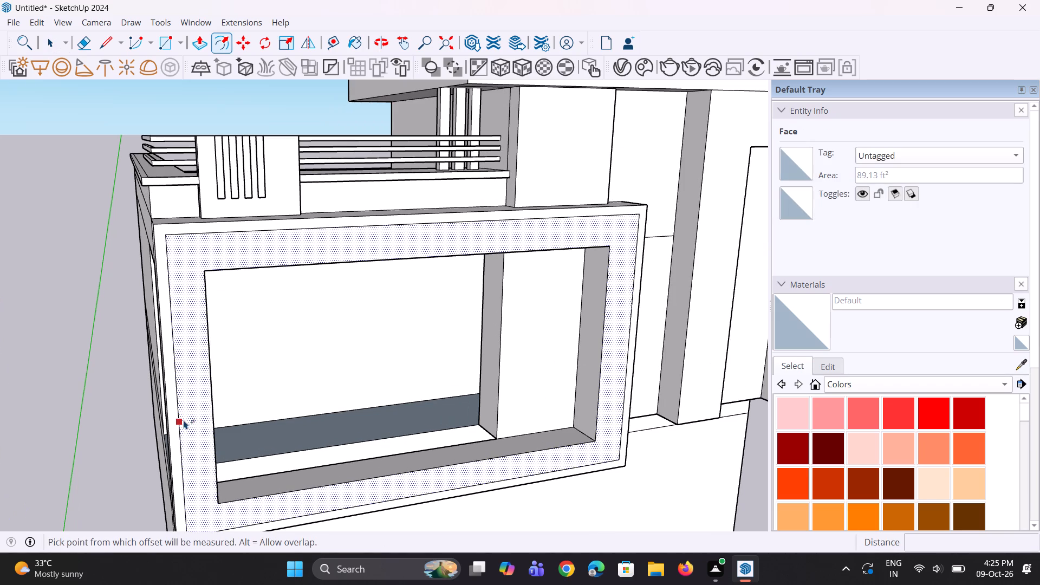
left_click(184, 407)
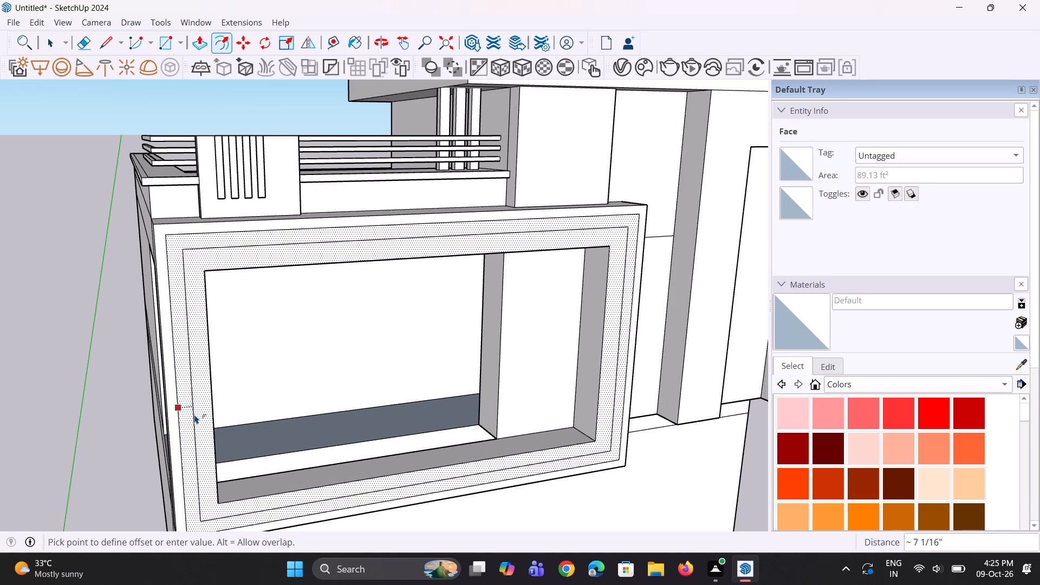
left_click(200, 418)
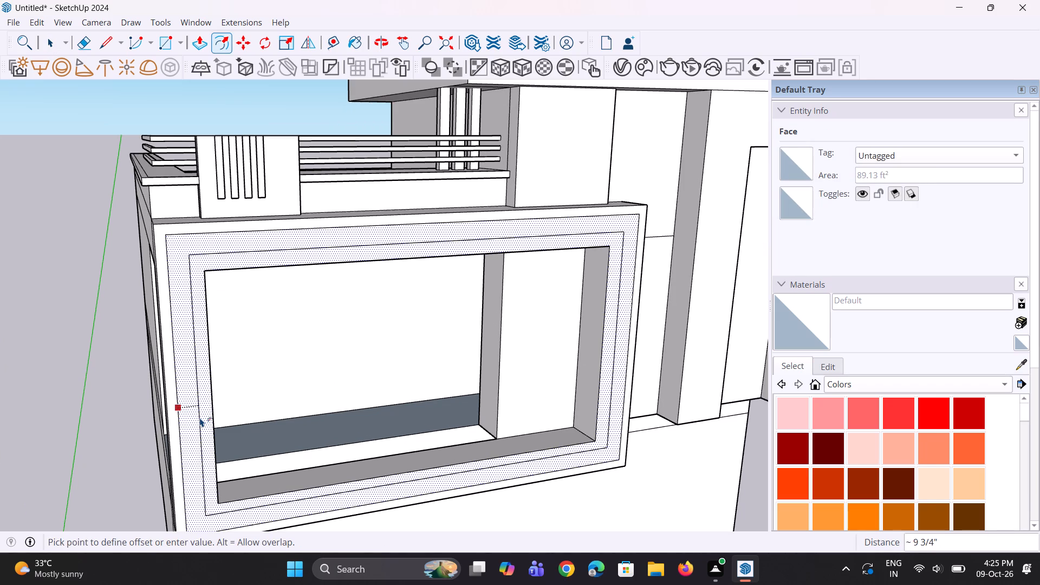
key("space")
left_click(116, 407)
Offset the inner outline of the frame's middle band slightly outward to form a thin strip beside it.
middle_click_drag(211, 433, 198, 416)
scroll(190, 401, "down", 3)
left_click(192, 398)
scroll(195, 409, "up", 3)
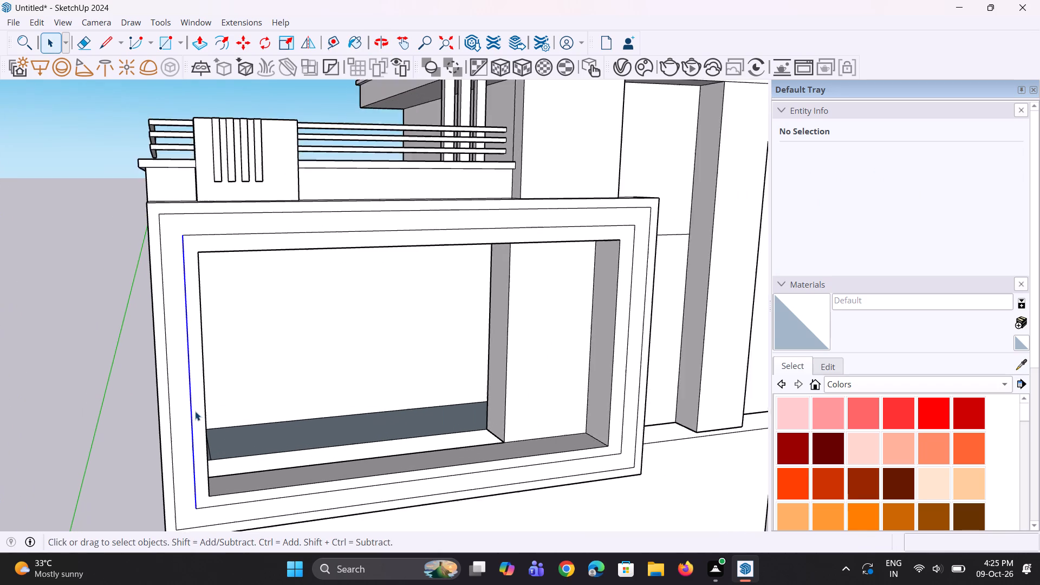
scroll(195, 411, "up", 1)
left_click(189, 431)
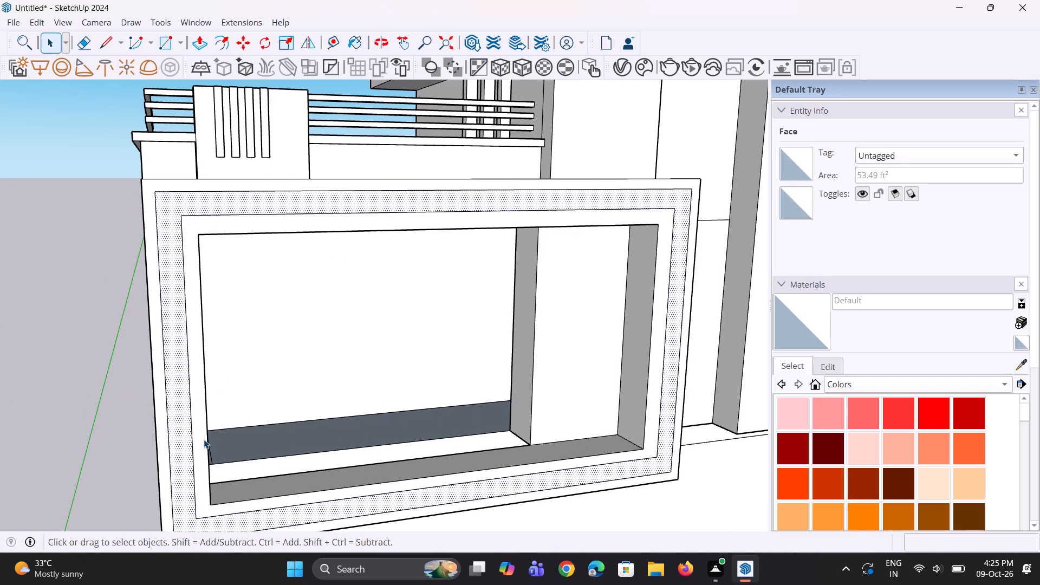
key("f")
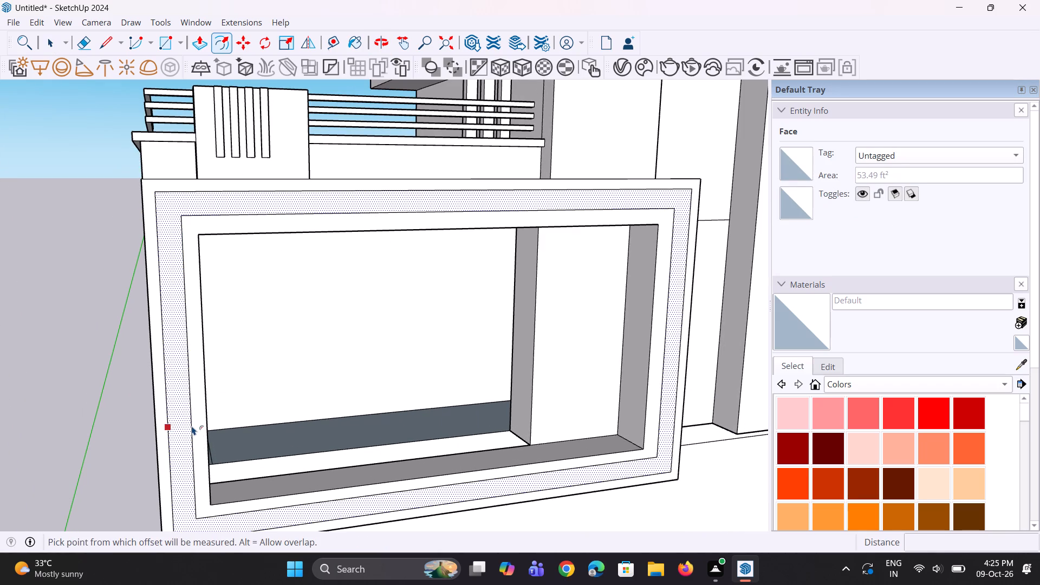
left_click(192, 426)
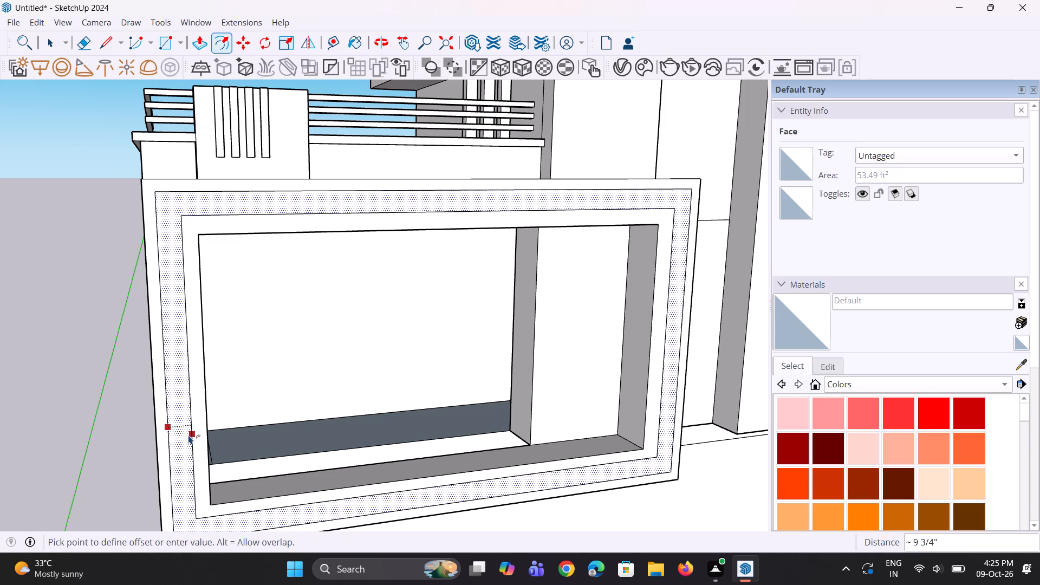
left_click(187, 433)
key("space")
key("space")
left_click(113, 453)
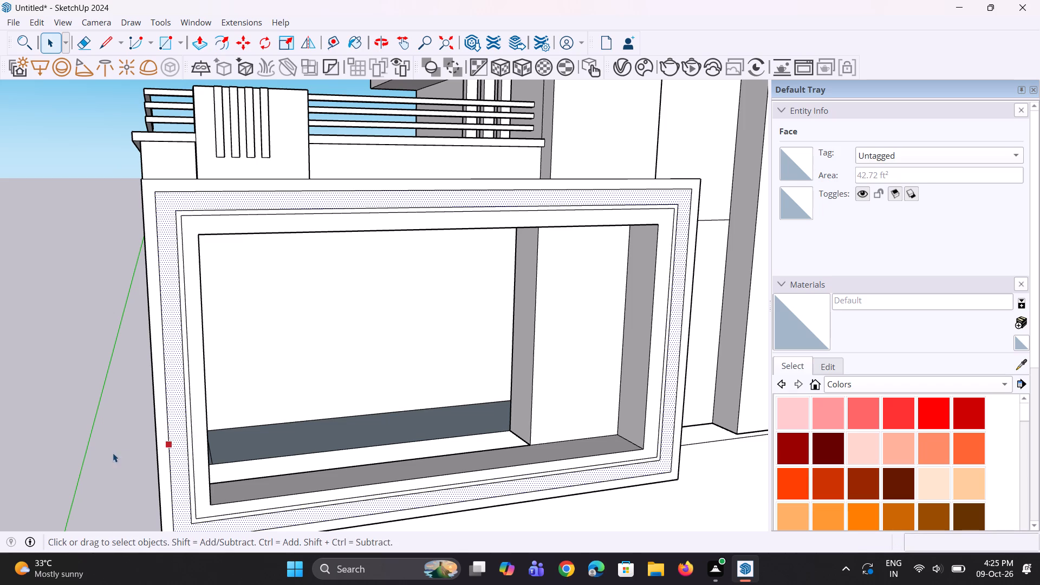
Offset the outer outline of the frame's outermost front band inward by about 7 1/16" to form a second thin strip.
left_click(163, 443)
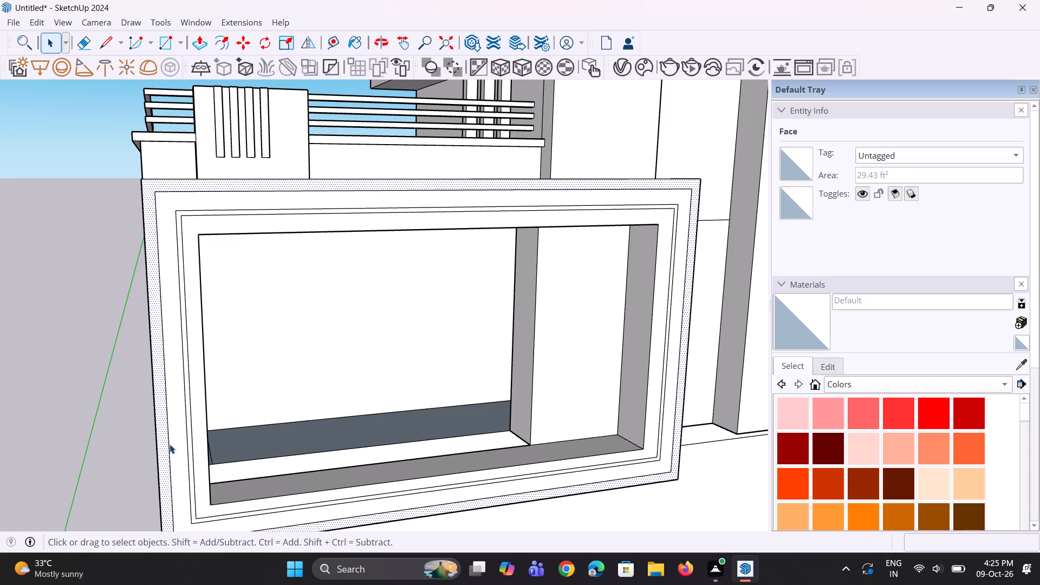
key("f")
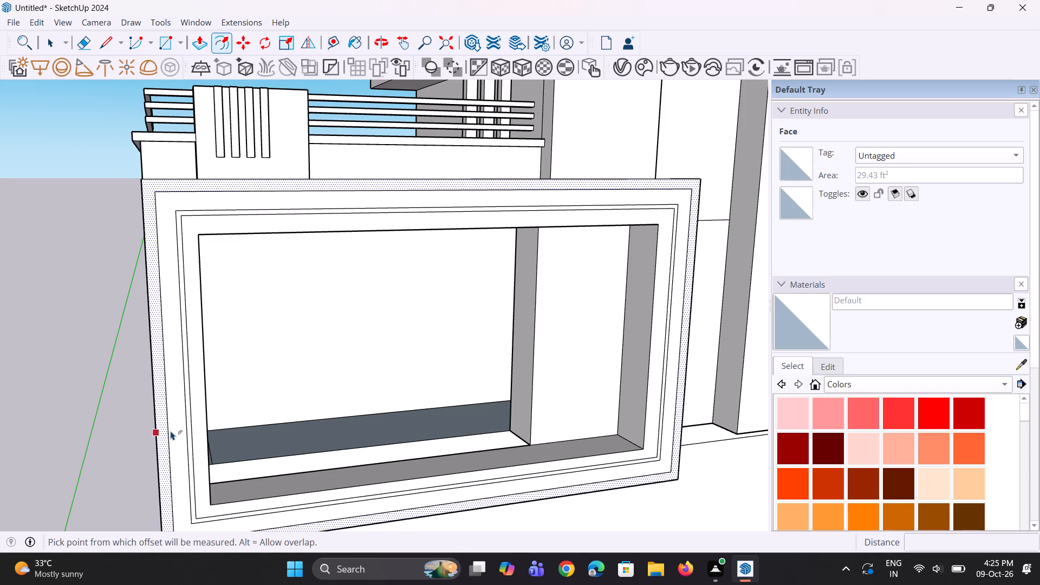
left_click(171, 431)
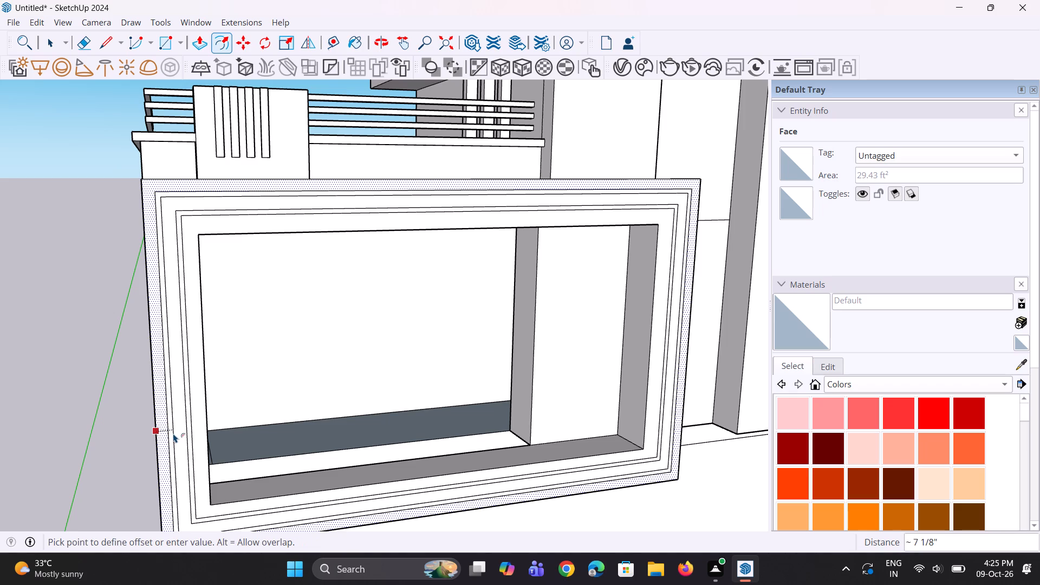
left_click(173, 434)
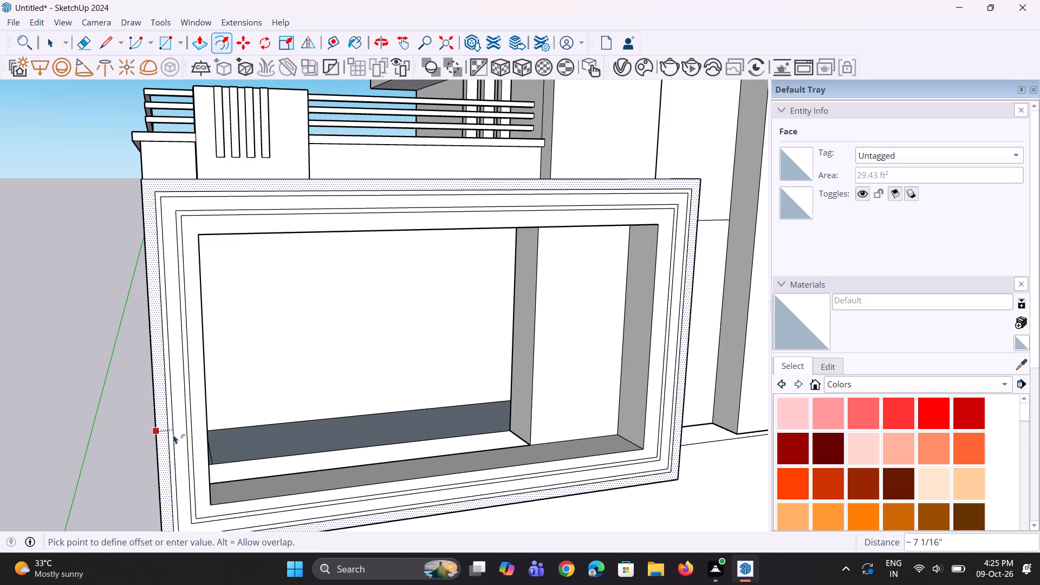
key("space")
key("space")
left_click(138, 451)
Pull both thin strips on the balcony frame's front face outward by 1 5/8".
middle_click_drag(132, 407, 166, 449)
scroll(193, 275, "up", 3)
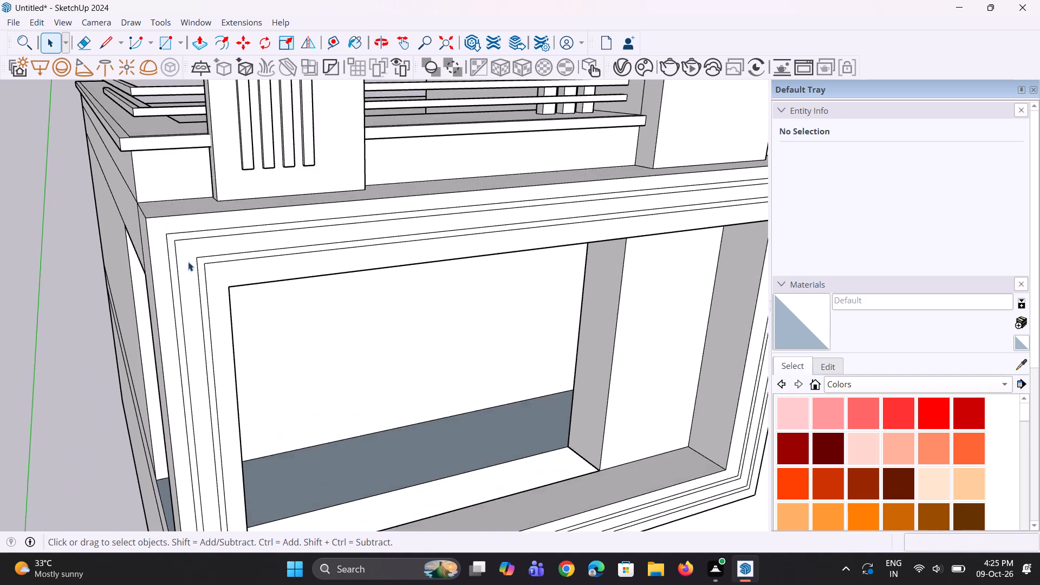
scroll(188, 262, "up", 3)
middle_click_drag(164, 250, 188, 293)
key("p")
left_click(187, 296)
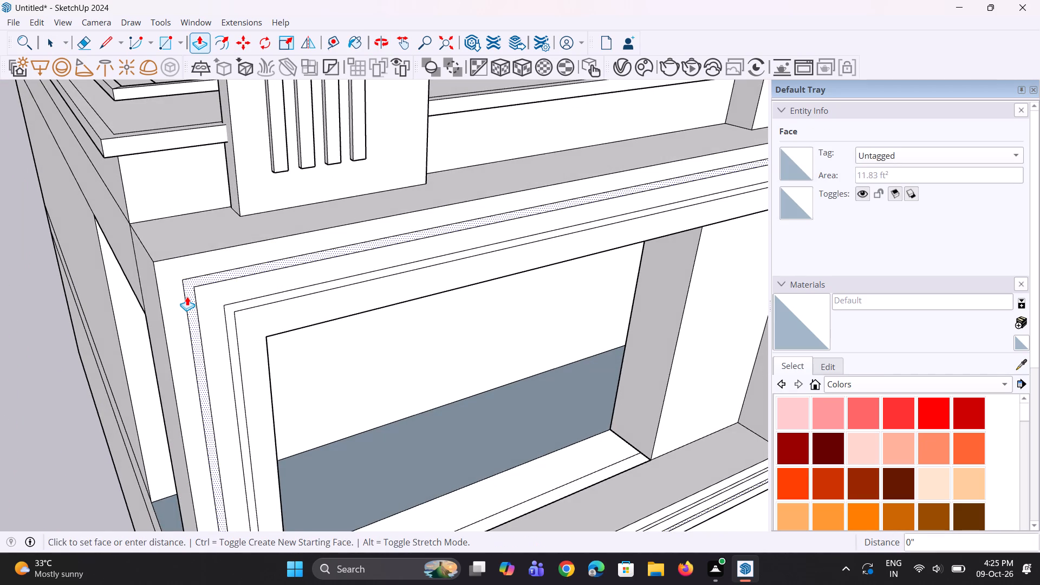
left_click(188, 300)
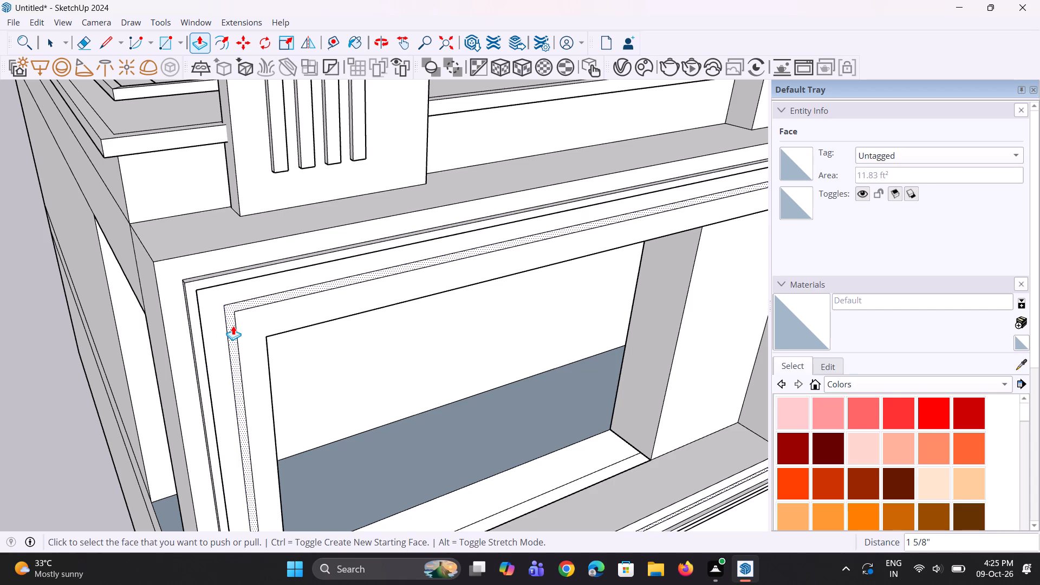
double_click(233, 326)
scroll(159, 328, "down", 9)
middle_click_drag(191, 327, 175, 282)
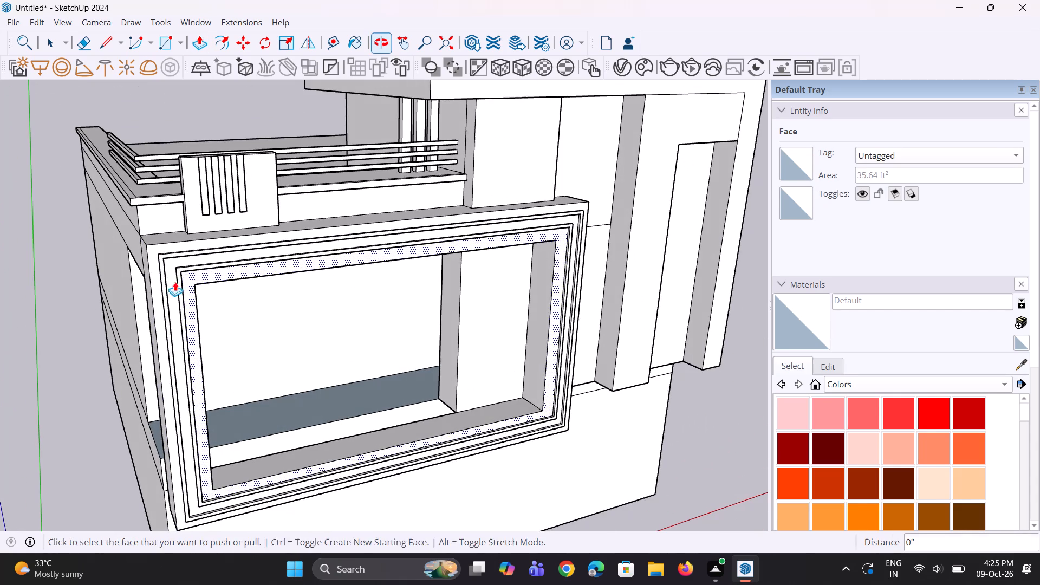
key("space")
key("space")
left_click(67, 390)
Examine the raised frame strips and the overall front elevation of the house from a distance.
scroll(344, 339, "down", 3)
middle_click_drag(372, 355, 320, 318)
scroll(320, 318, "down", 3)
middle_click_drag(387, 373, 346, 290)
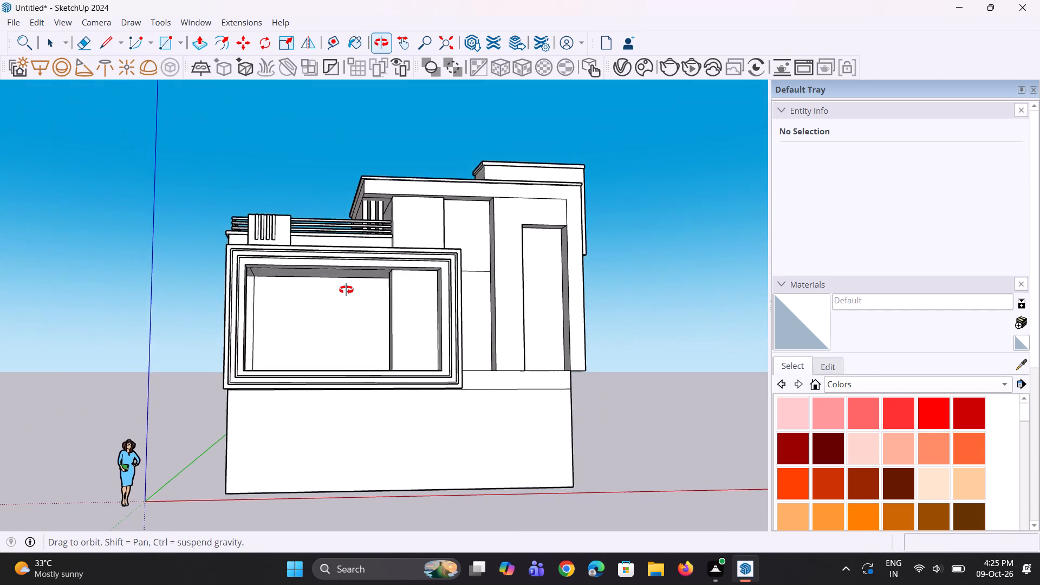
middle_click_drag(346, 290, 341, 334)
scroll(370, 341, "down", 3)
middle_click(373, 353)
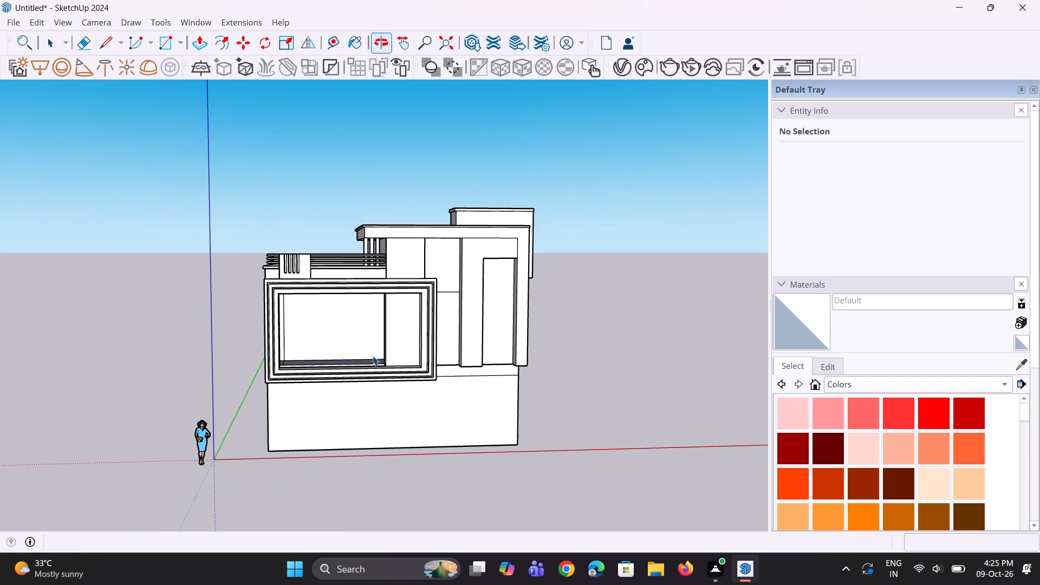
scroll(372, 356, "up", 1)
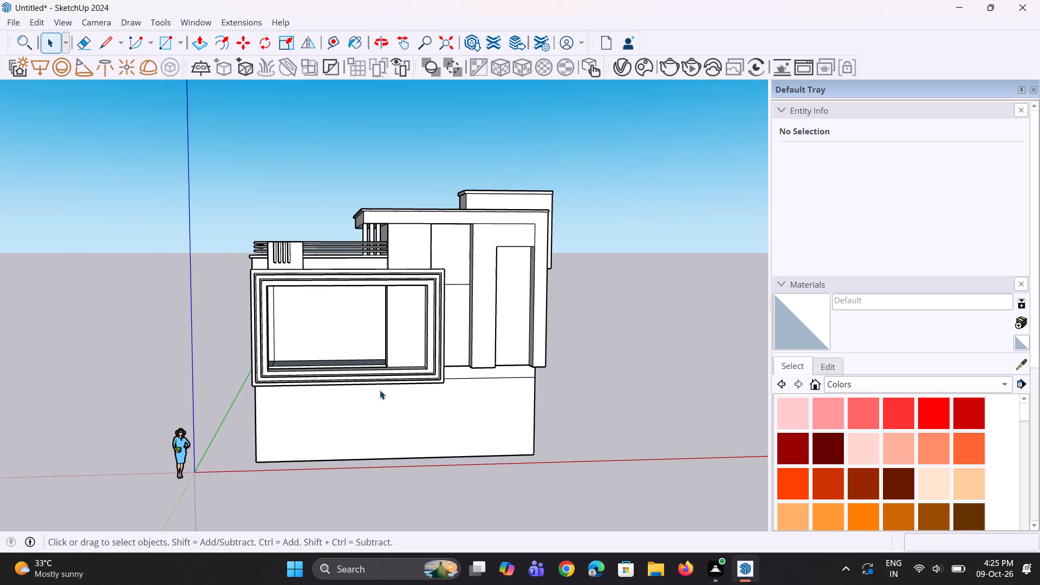
scroll(383, 388, "down", 2)
middle_click_drag(380, 382, 437, 393)
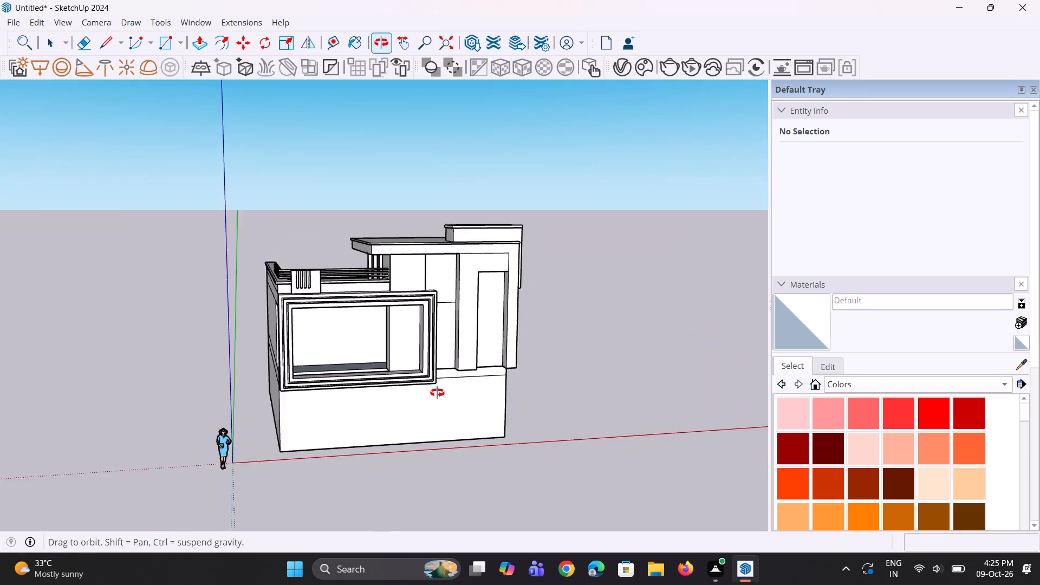
middle_click_drag(437, 393, 472, 374)
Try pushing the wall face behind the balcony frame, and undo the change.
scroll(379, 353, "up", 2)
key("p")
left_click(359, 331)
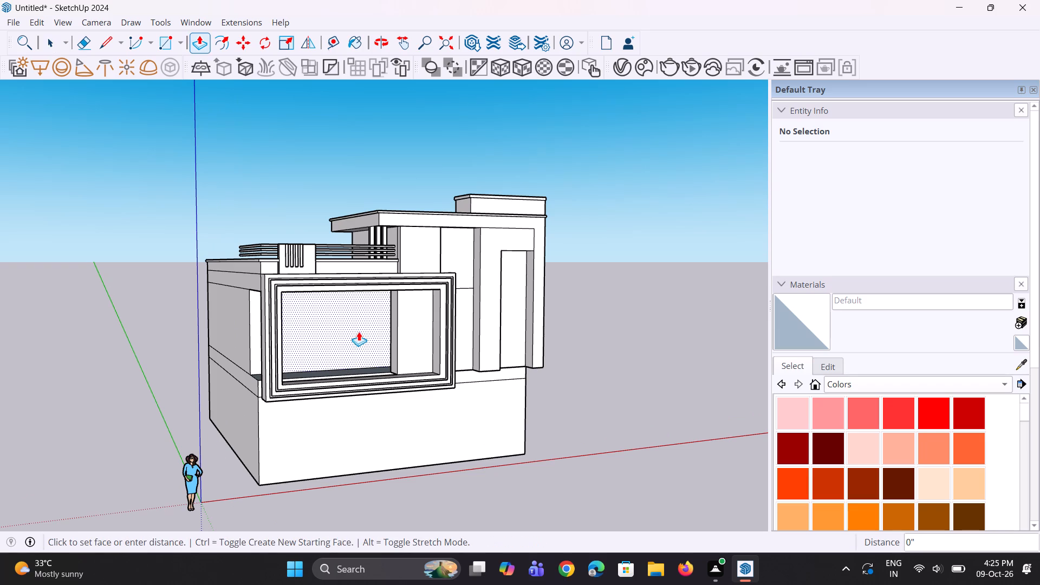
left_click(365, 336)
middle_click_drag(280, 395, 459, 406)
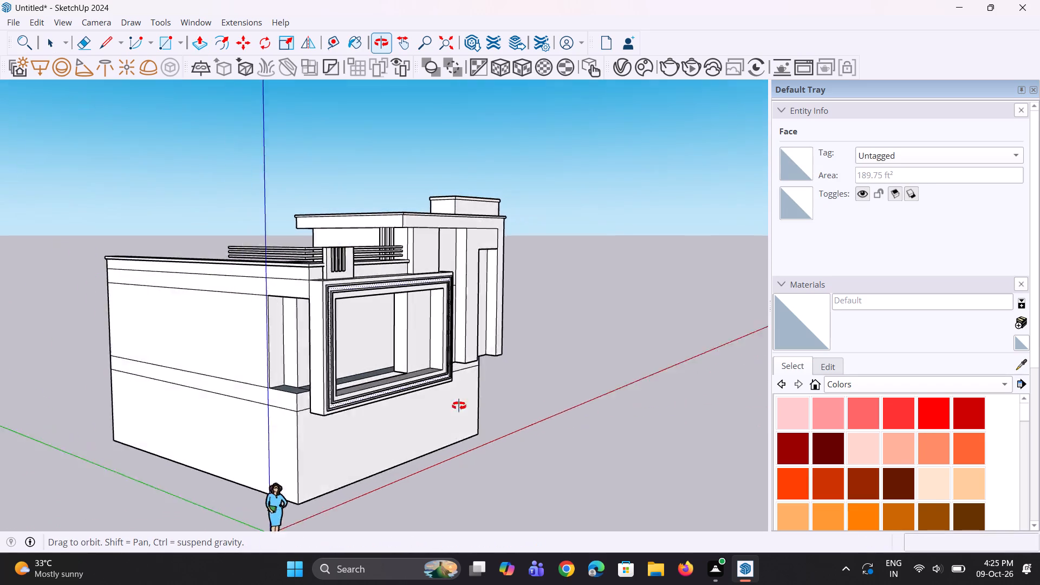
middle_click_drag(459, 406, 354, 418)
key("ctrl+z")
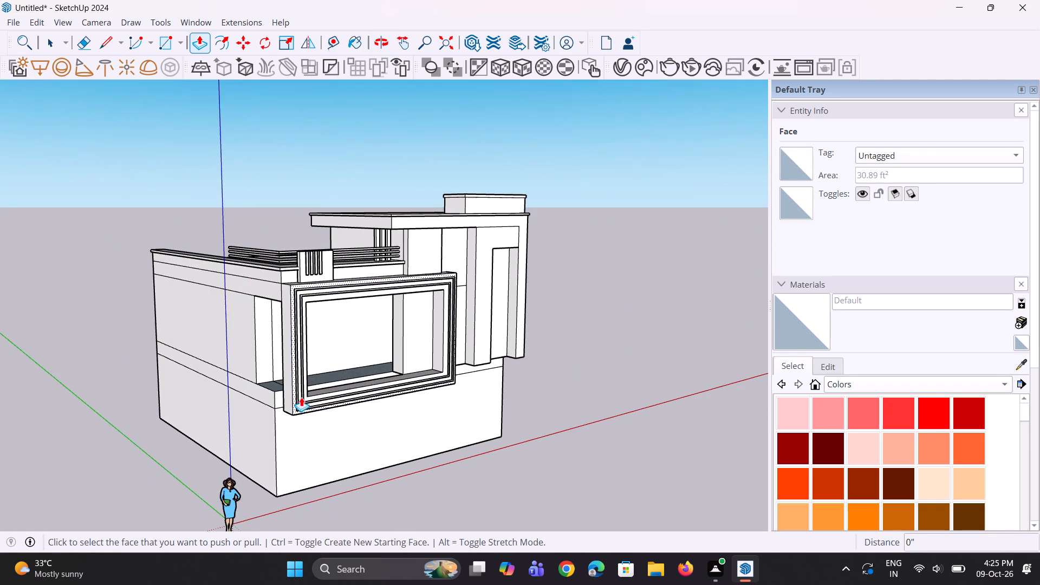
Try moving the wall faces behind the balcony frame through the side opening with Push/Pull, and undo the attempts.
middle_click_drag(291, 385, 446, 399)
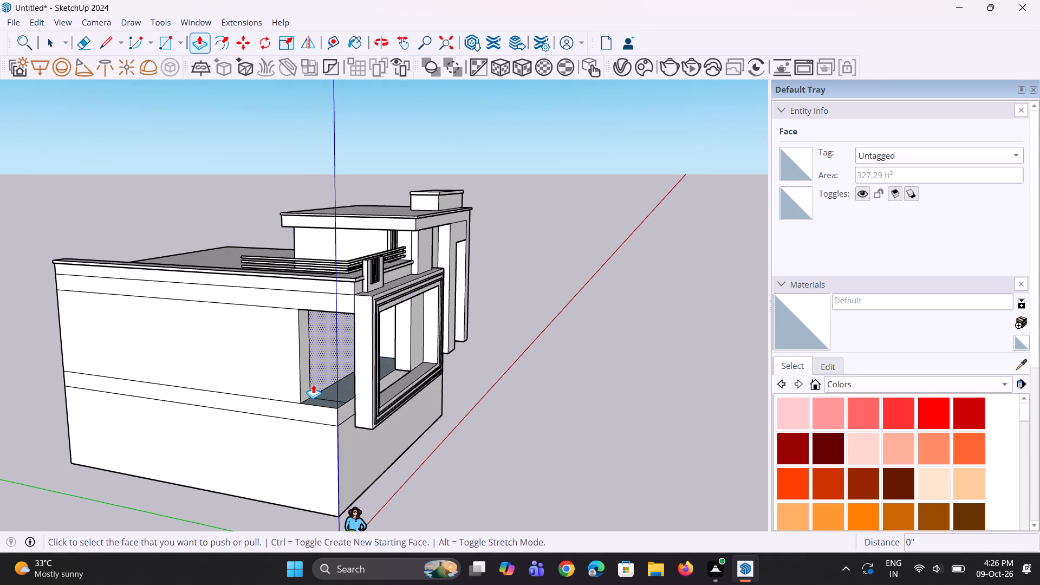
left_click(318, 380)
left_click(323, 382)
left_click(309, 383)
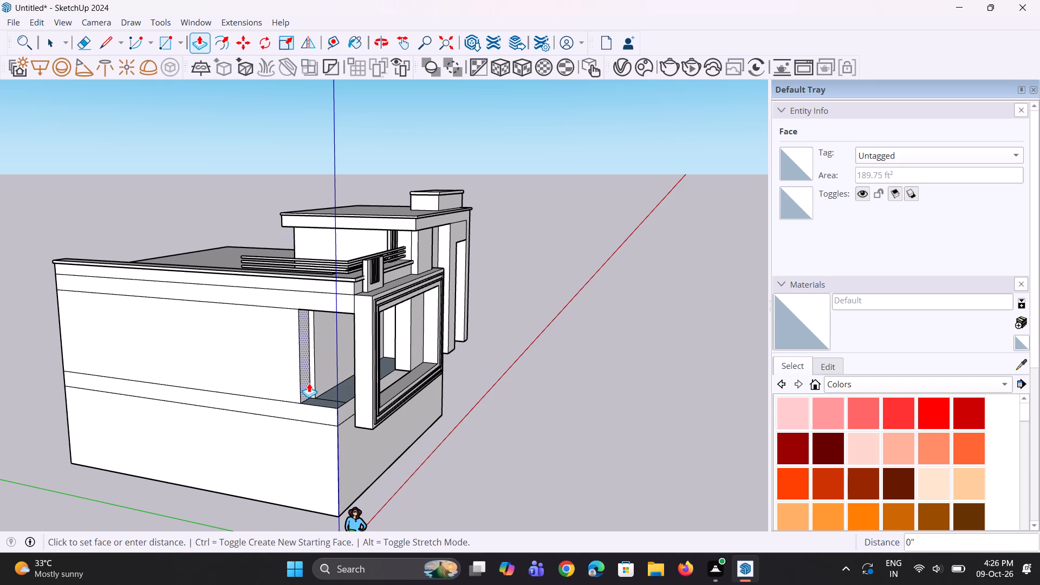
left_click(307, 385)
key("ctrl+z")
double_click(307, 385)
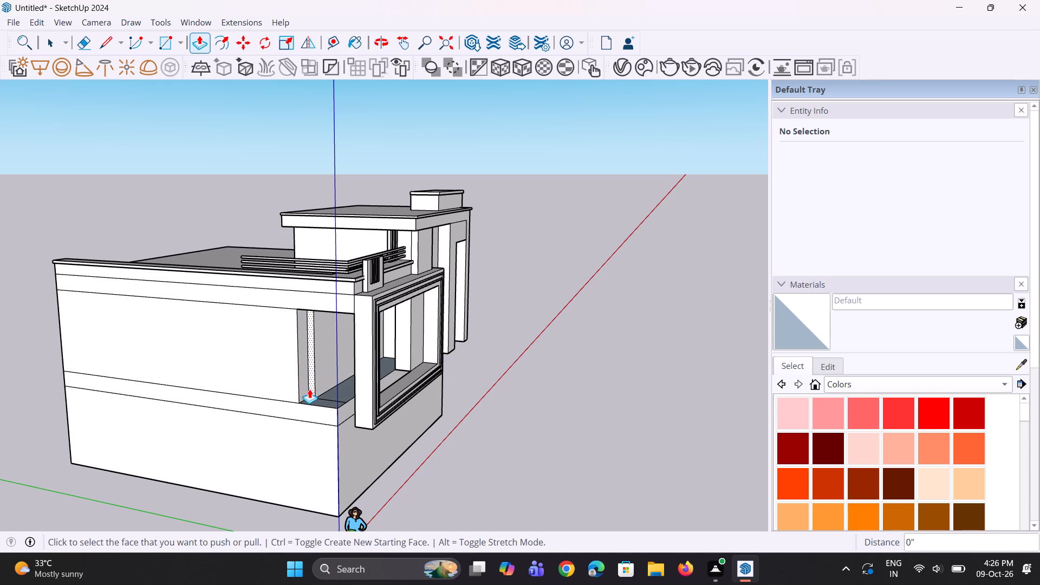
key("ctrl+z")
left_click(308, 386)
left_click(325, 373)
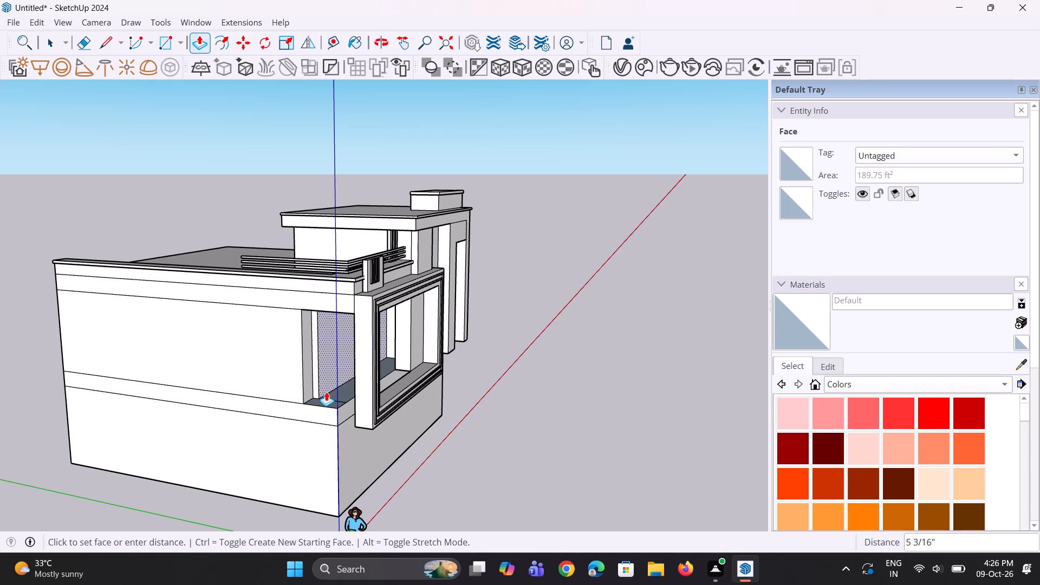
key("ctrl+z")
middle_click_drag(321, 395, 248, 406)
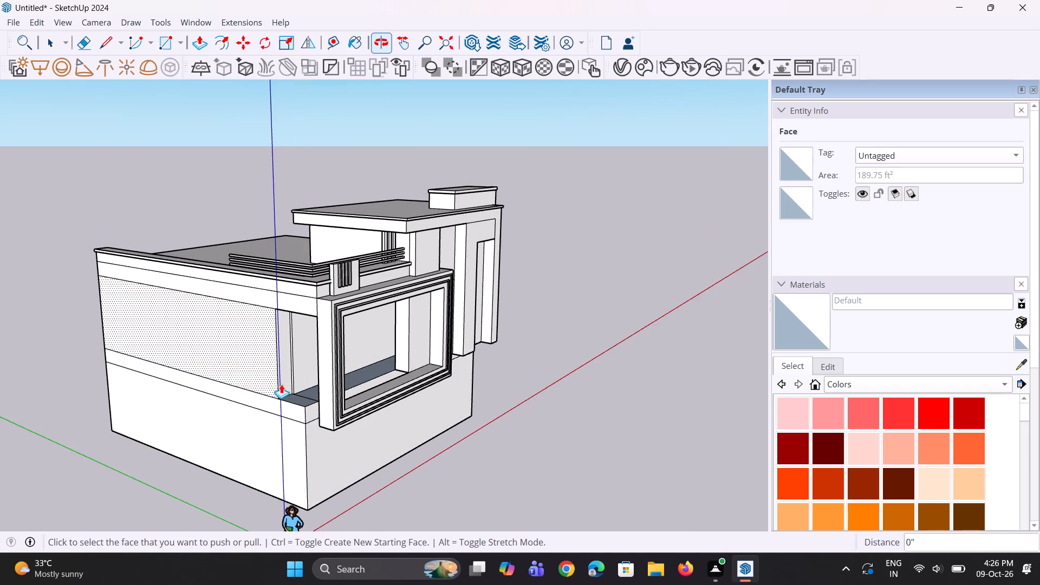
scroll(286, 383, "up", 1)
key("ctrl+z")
Push/Pull the narrow vertical wall face at the balcony's side opening by about 7 1/4".
left_click(285, 375)
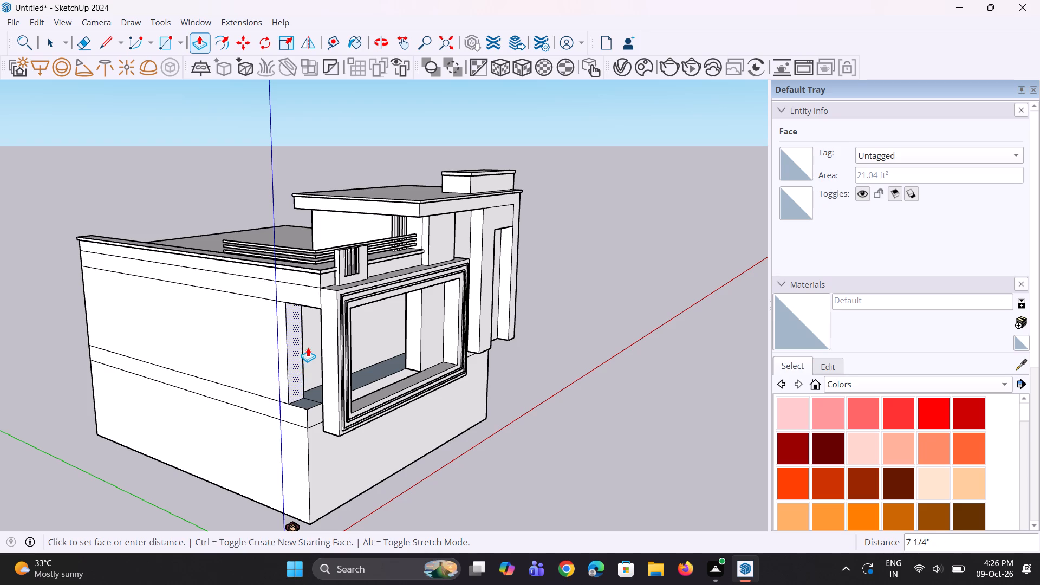
left_click(308, 347)
scroll(327, 391, "up", 1)
middle_click_drag(323, 394, 226, 393)
scroll(239, 389, "down", 4)
middle_click_drag(310, 384, 171, 335)
key("space")
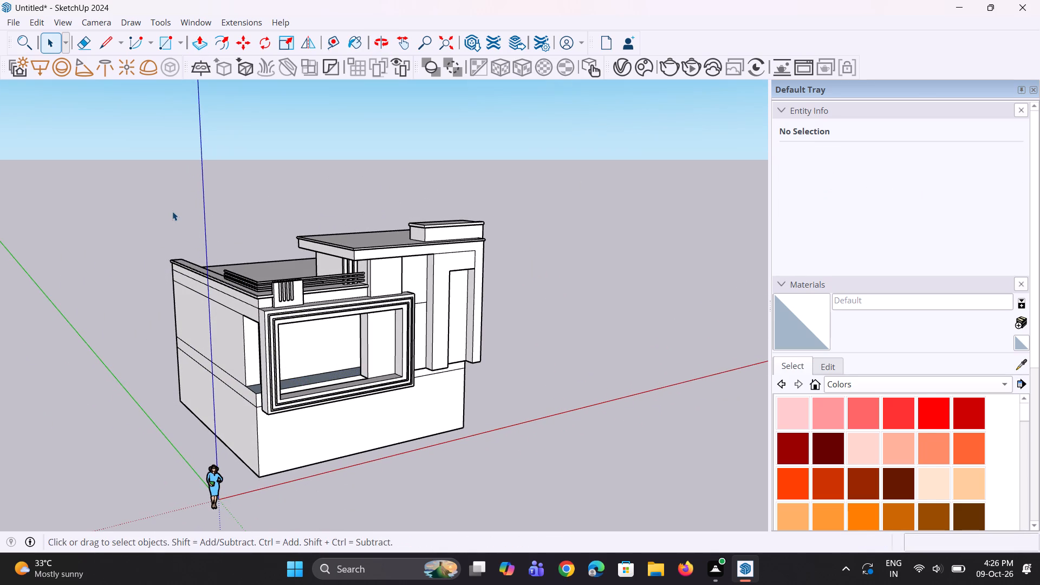
Examine the house massing from the front and around to the side opposite the balcony frame.
scroll(386, 287, "down", 1)
middle_click_drag(388, 301, 342, 276)
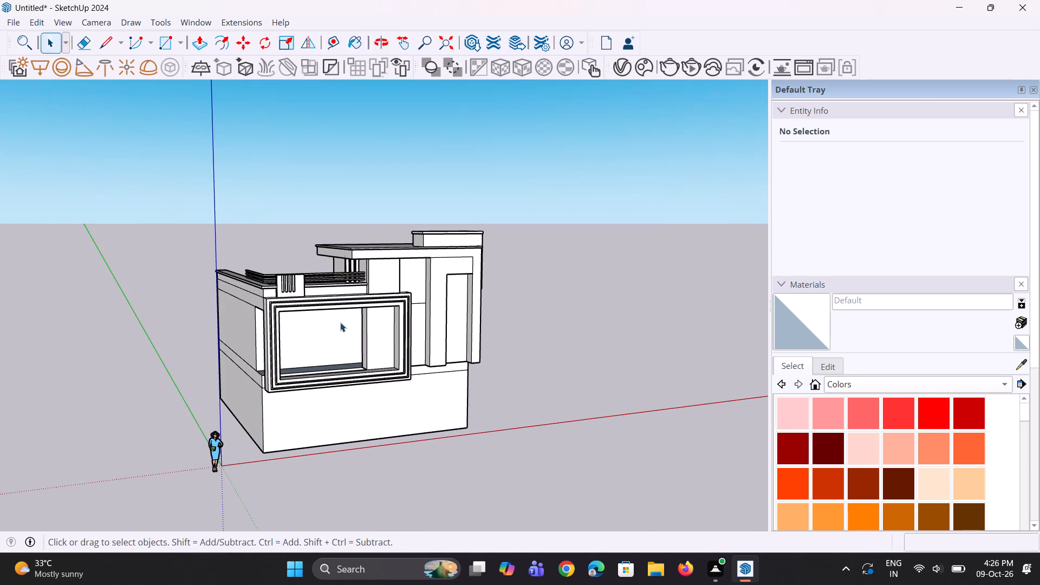
scroll(349, 365, "up", 2)
scroll(348, 370, "down", 3)
middle_click_drag(372, 374, 327, 365)
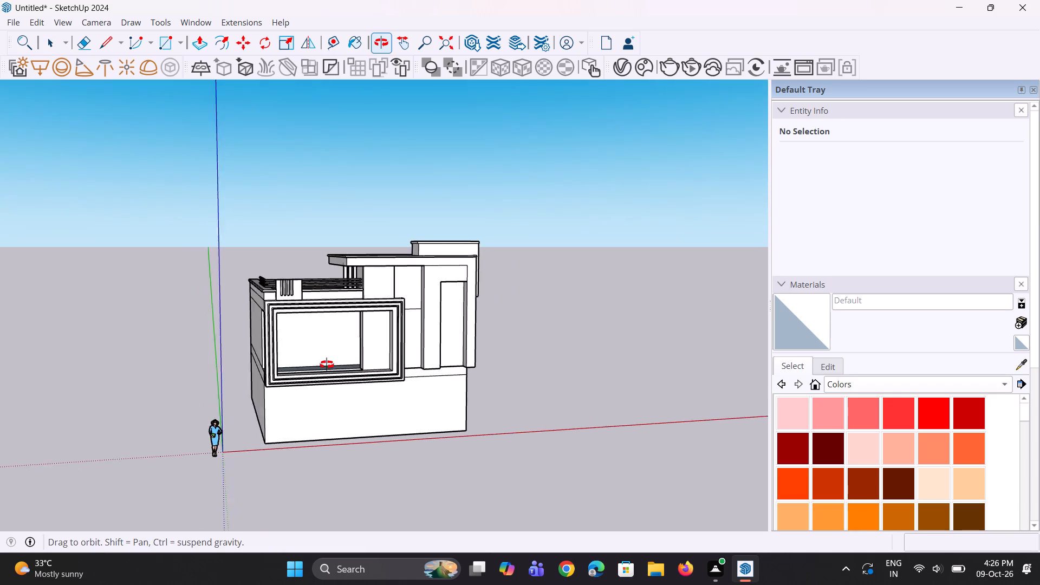
middle_click_drag(327, 365, 305, 369)
scroll(407, 386, "down", 4)
middle_click_drag(430, 391, 368, 404)
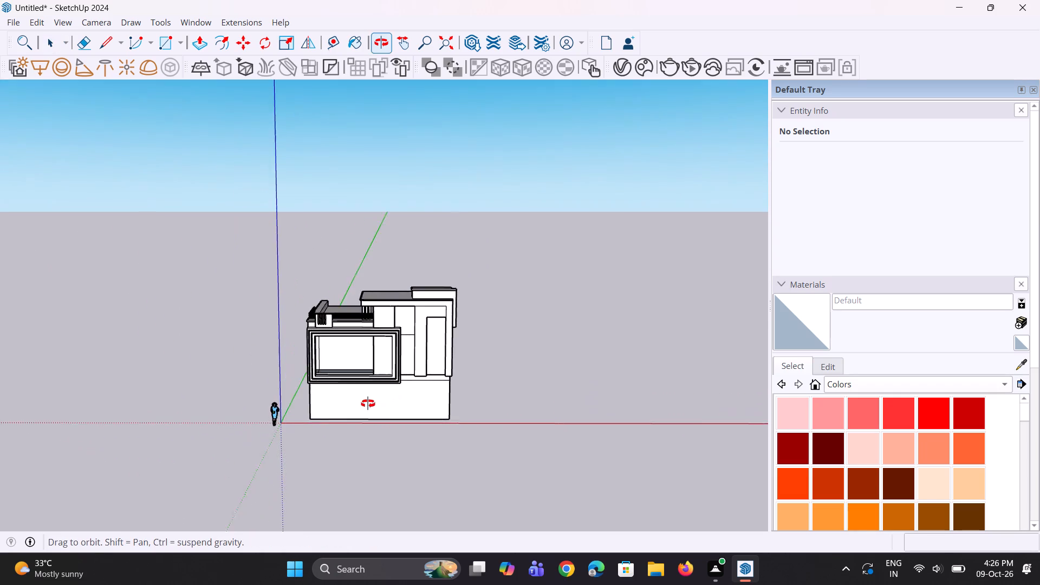
middle_click_drag(368, 404, 349, 405)
scroll(472, 327, "up", 7)
middle_click_drag(442, 329, 348, 343)
scroll(443, 327, "up", 2)
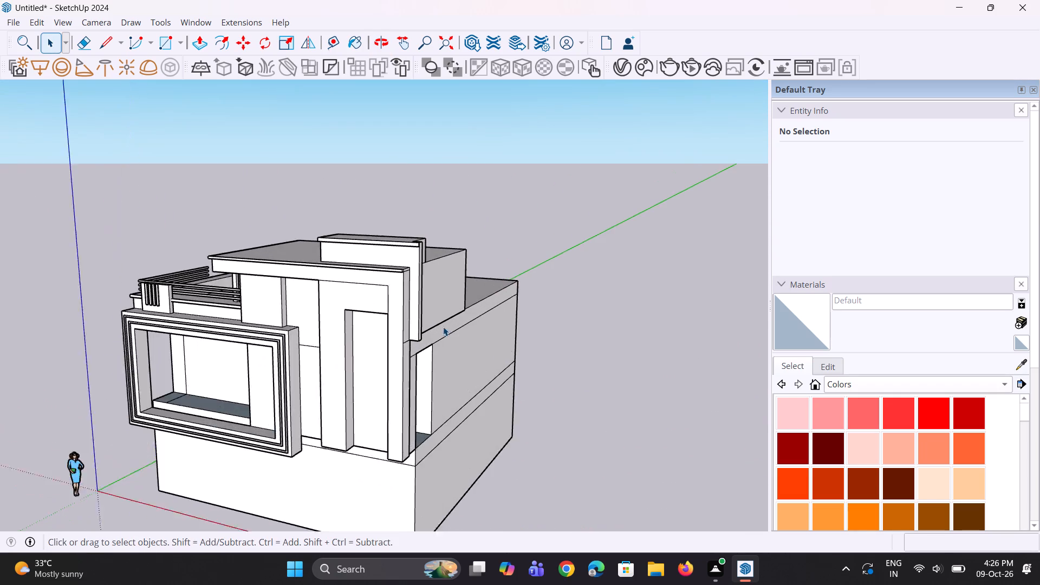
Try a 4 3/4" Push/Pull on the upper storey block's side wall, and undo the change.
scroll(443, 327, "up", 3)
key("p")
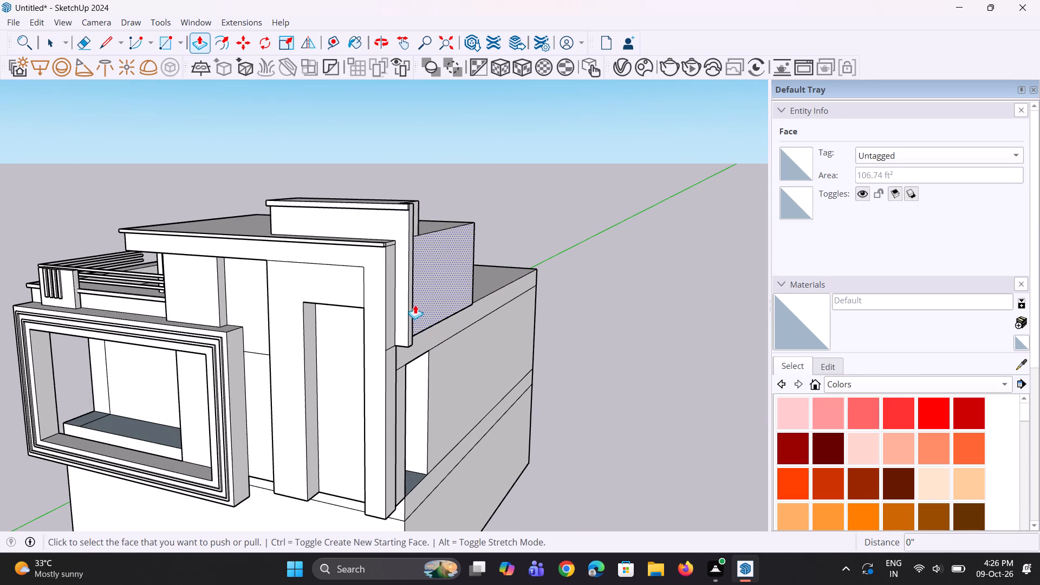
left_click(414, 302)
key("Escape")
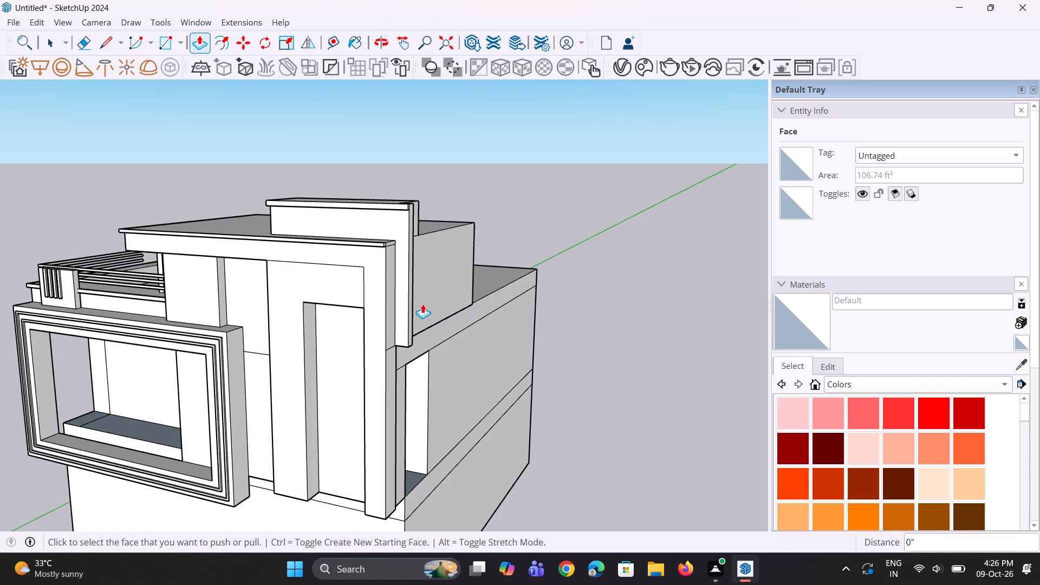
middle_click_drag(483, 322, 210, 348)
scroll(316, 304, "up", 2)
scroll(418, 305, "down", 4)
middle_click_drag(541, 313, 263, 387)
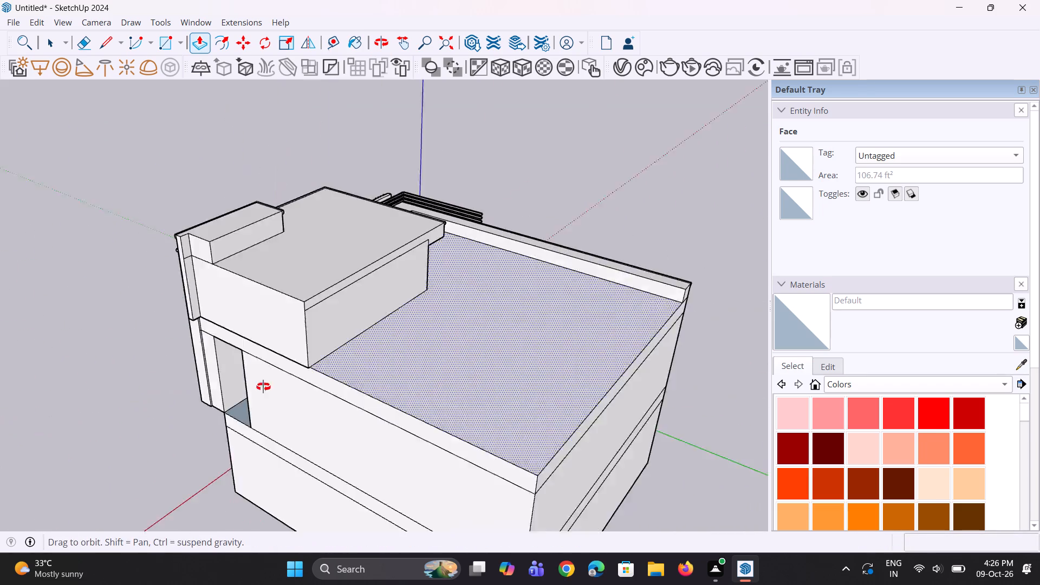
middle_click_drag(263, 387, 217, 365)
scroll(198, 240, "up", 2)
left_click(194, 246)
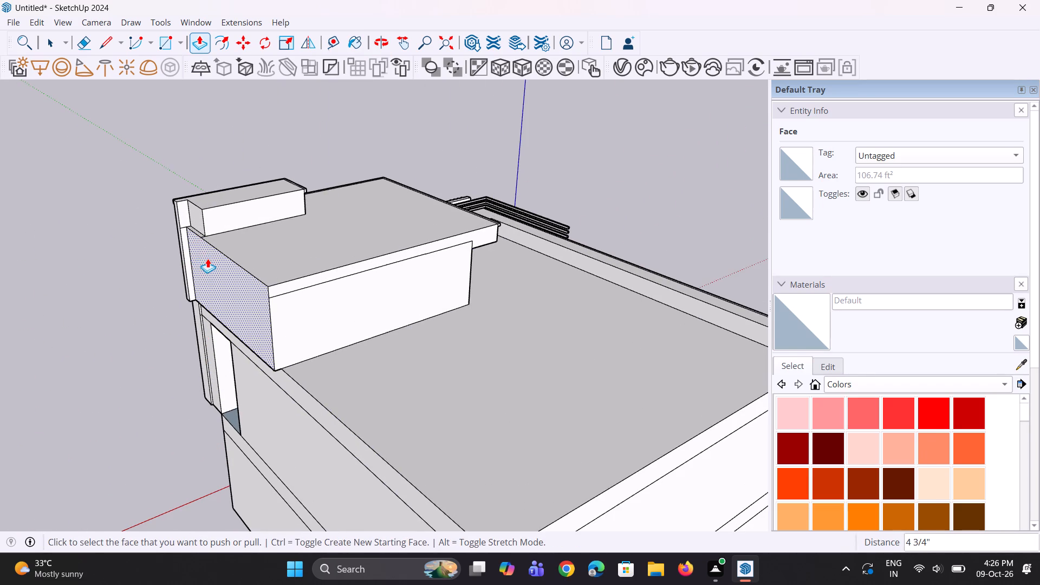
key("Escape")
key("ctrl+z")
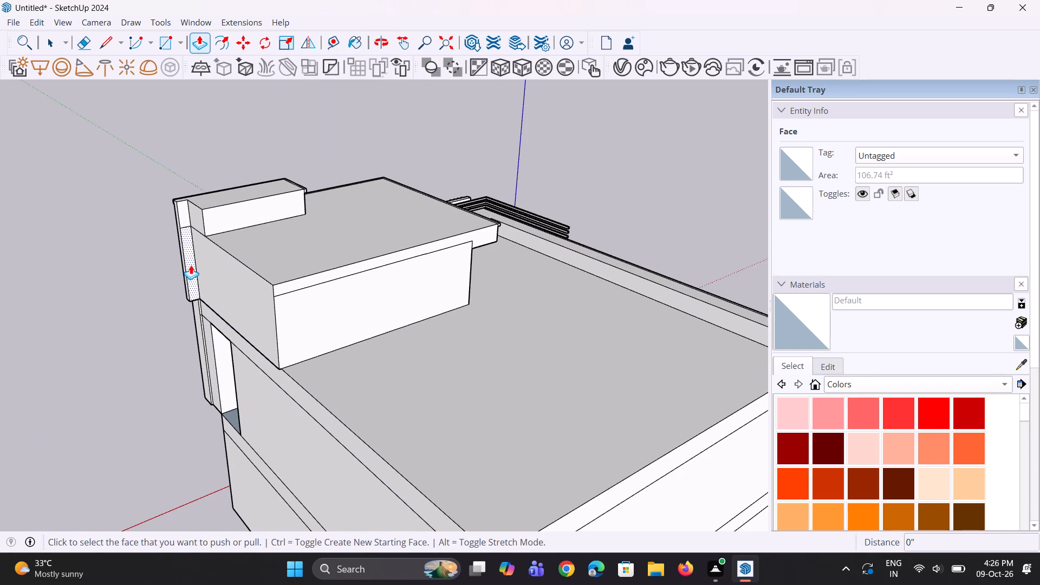
Push/Pull the narrow rear face of the upper front slab by 15' 2 5/16" along the upper block's side wall.
left_click(191, 265)
left_click(282, 307)
Pull the upper storey block's side wall face outward by 8 13/16".
middle_click_drag(162, 345, 417, 346)
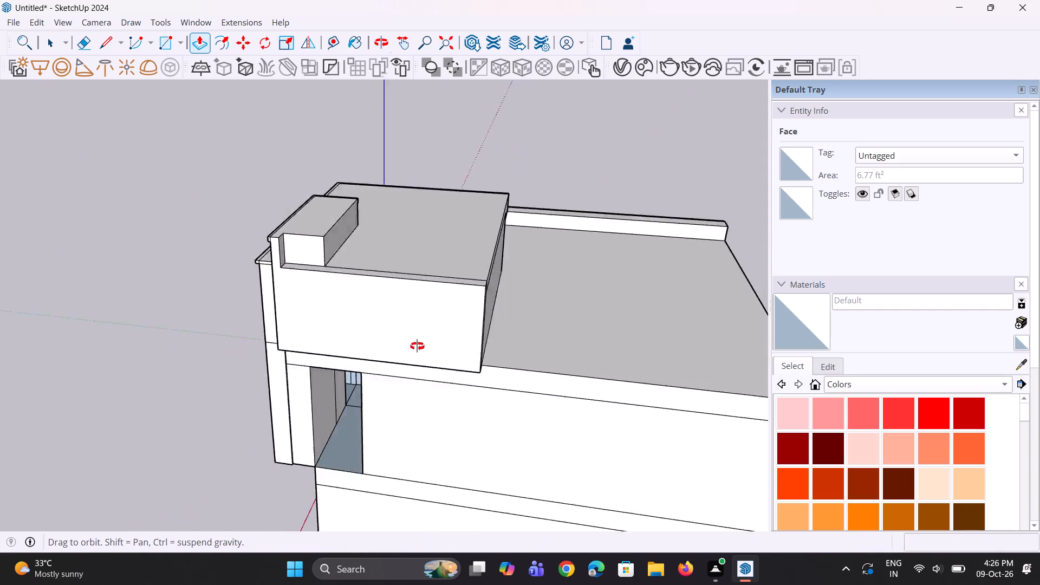
middle_click_drag(417, 346, 698, 338)
scroll(542, 325, "up", 3)
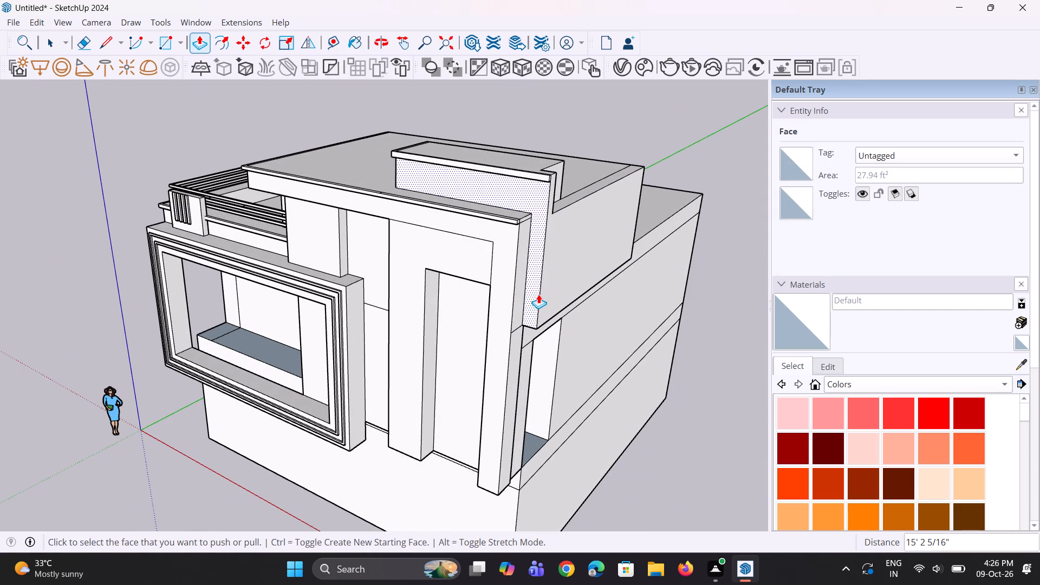
left_click(547, 295)
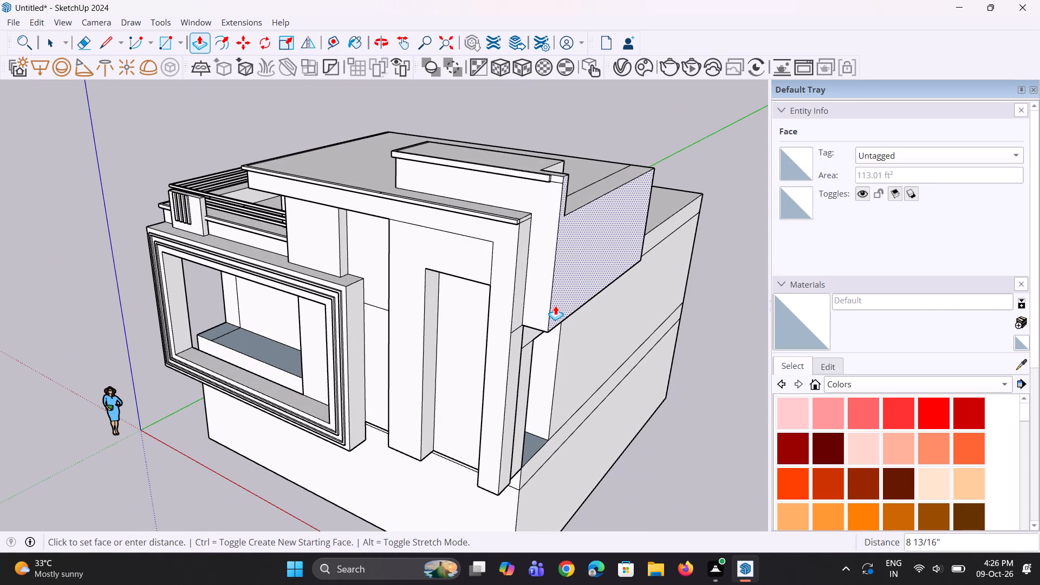
left_click(555, 305)
Extend the end face of the raised rooftop block flush with the pulled-out side wall.
middle_click_drag(600, 218, 373, 251)
double_click(375, 252)
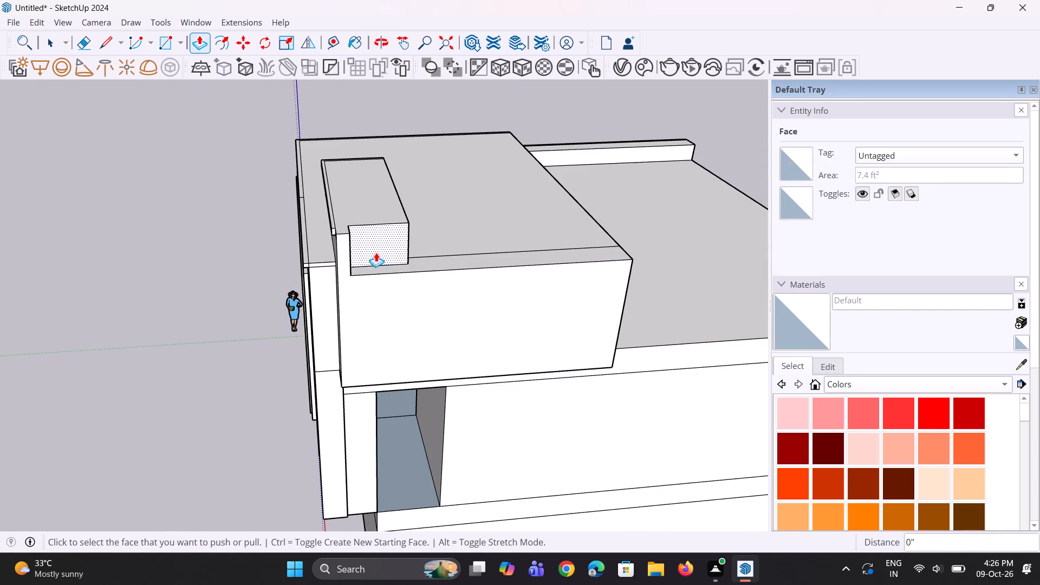
double_click(376, 252)
double_click(377, 264)
Extend the small end face of the raised rooftop block's front trim by 8 13/16" to the side wall corner.
middle_click_drag(370, 291, 380, 291)
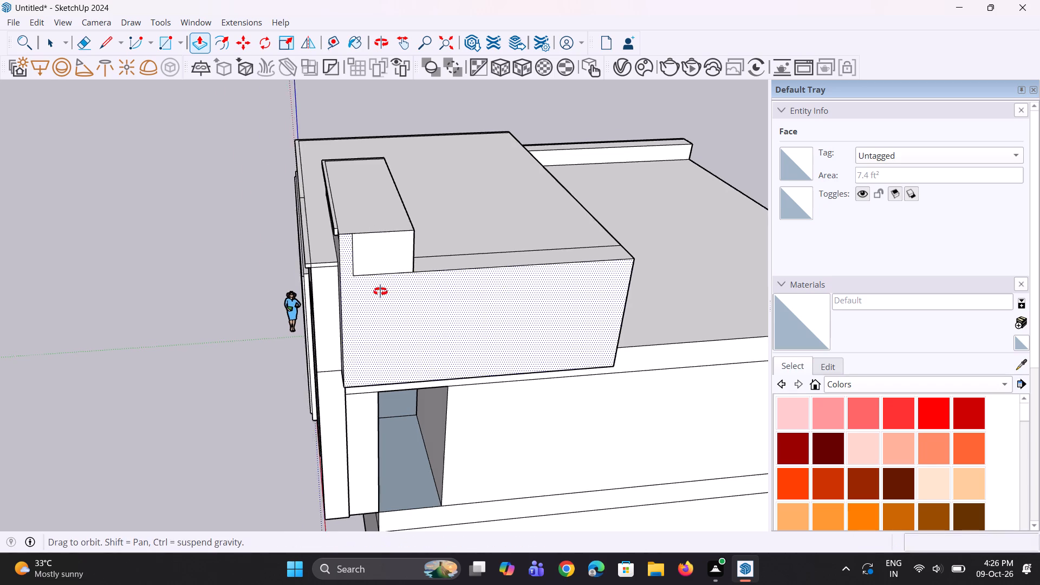
middle_click_drag(380, 291, 576, 255)
scroll(538, 251, "down", 4)
scroll(547, 196, "up", 10)
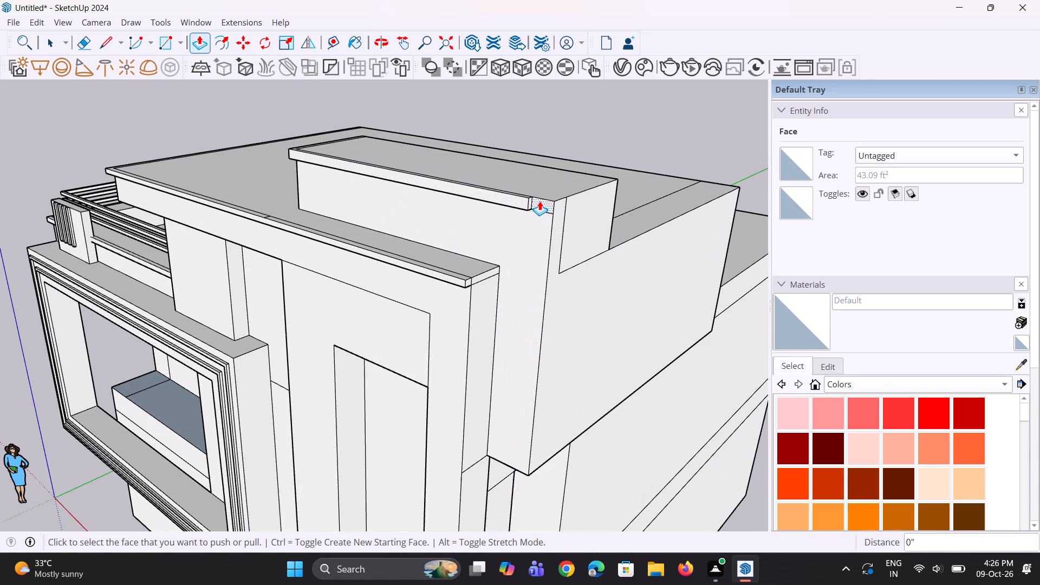
left_click(532, 201)
left_click(547, 246)
Draw a line about 1' 8 3/8" long across the underside of the upper block's side overhang, near its front end.
middle_click_drag(530, 299, 594, 281)
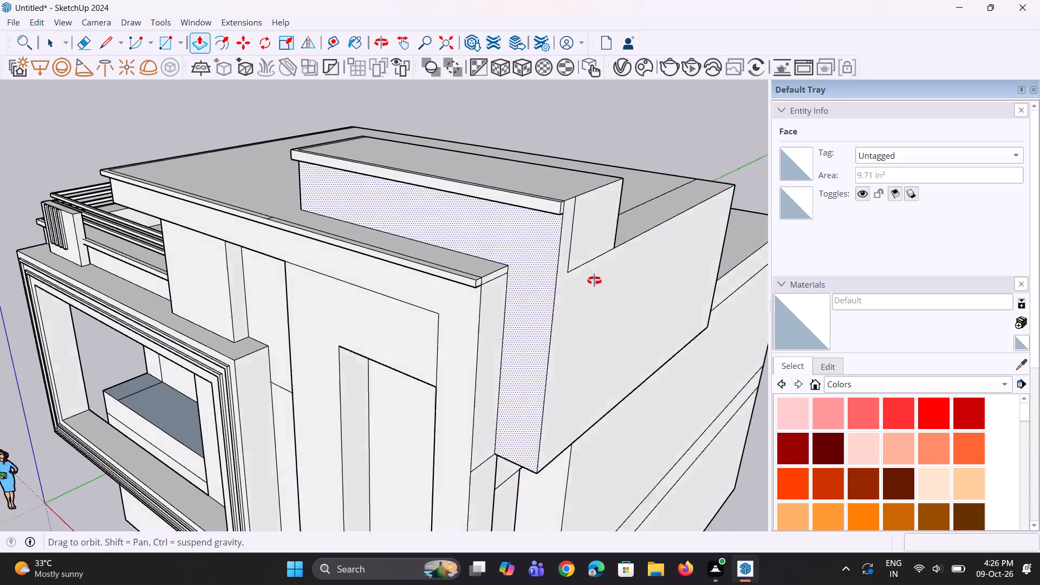
middle_click_drag(594, 281, 604, 274)
scroll(604, 274, "up", 1)
scroll(552, 294, "down", 5)
middle_click_drag(552, 304, 600, 265)
scroll(593, 276, "down", 10)
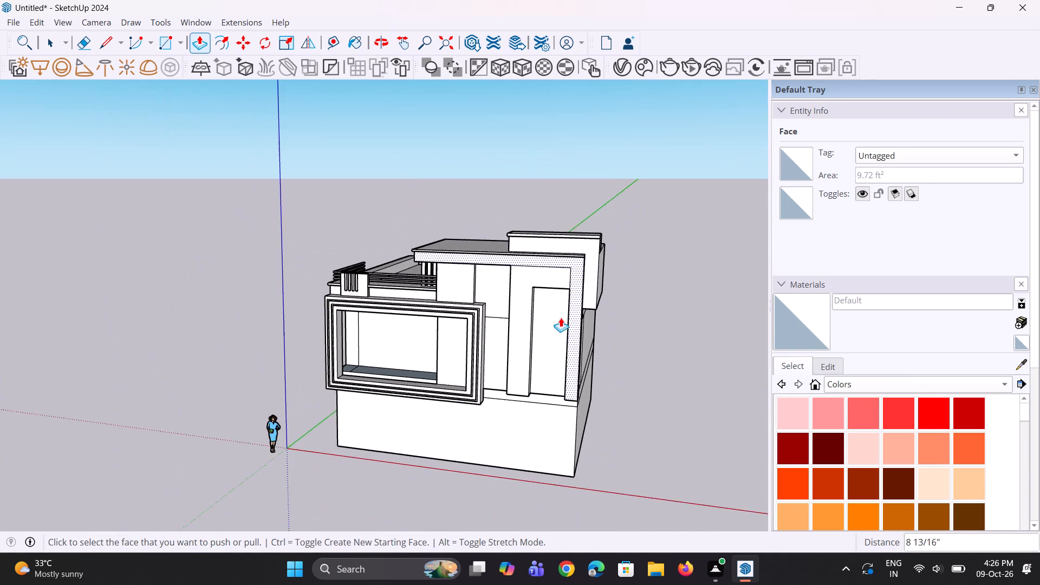
middle_click_drag(555, 324, 573, 283)
scroll(596, 326, "up", 1)
middle_click_drag(596, 326, 470, 185)
scroll(541, 217, "up", 3)
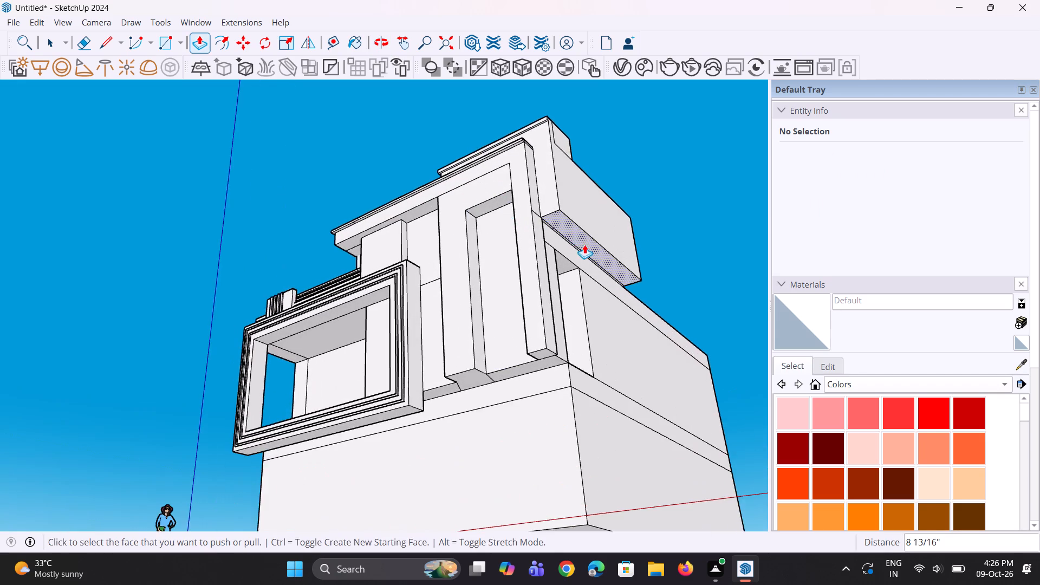
middle_click_drag(584, 244, 531, 241)
scroll(531, 242, "up", 2)
middle_click_drag(547, 252, 538, 234)
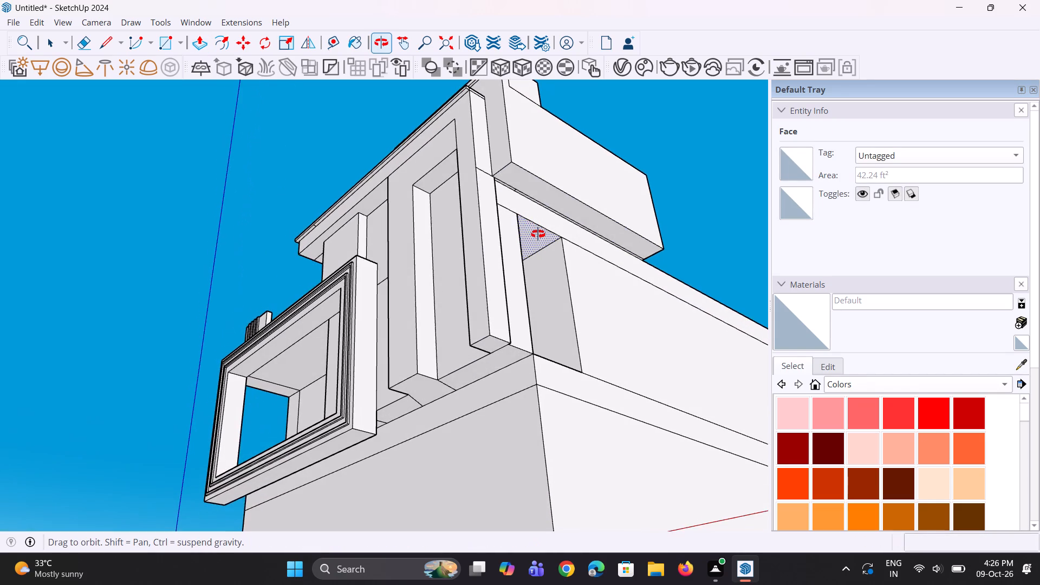
middle_click_drag(538, 234, 531, 271)
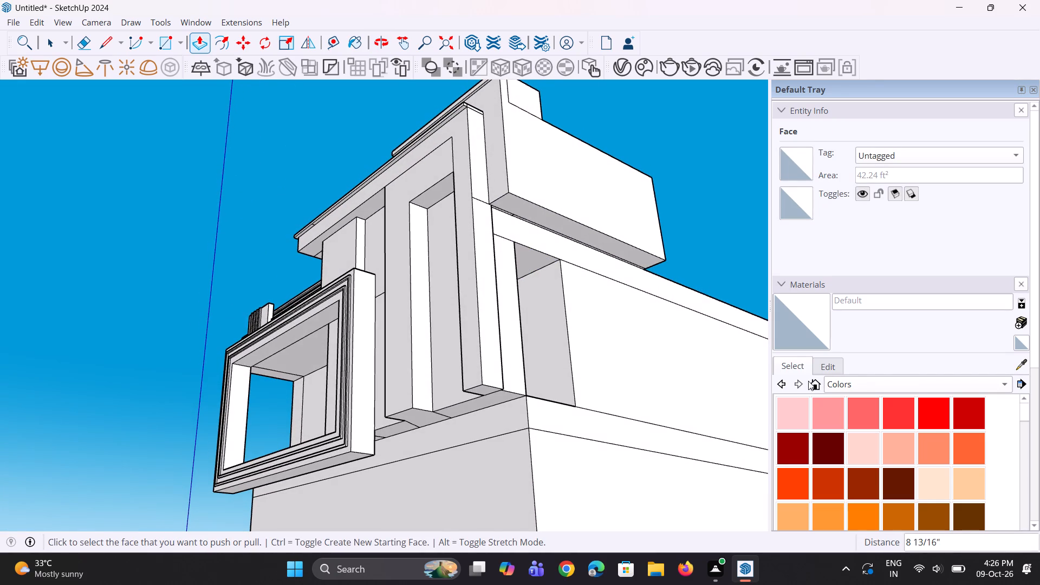
key("l")
scroll(530, 206, "up", 2)
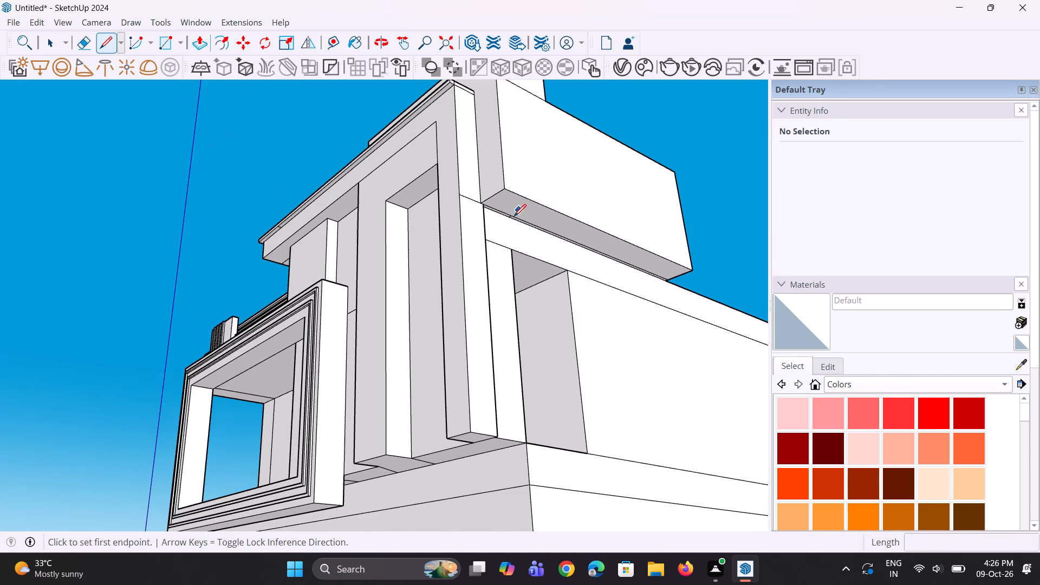
left_click_drag(514, 217, 526, 213)
left_click(536, 201)
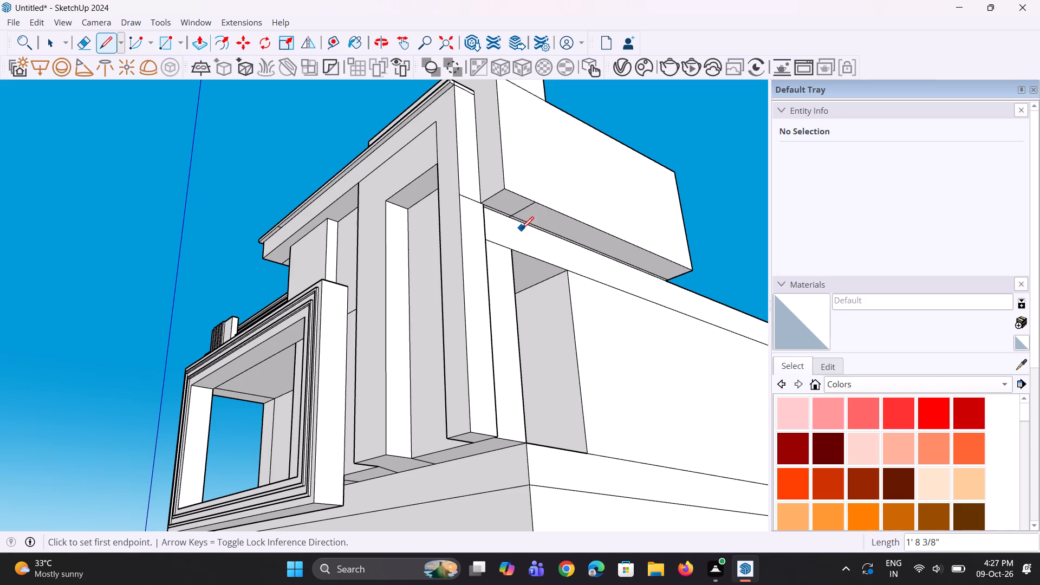
Push/Pull the divided front section of the overhang's underside down 11' 10 11/16" to form a corner pillar.
key("p")
left_click(510, 200)
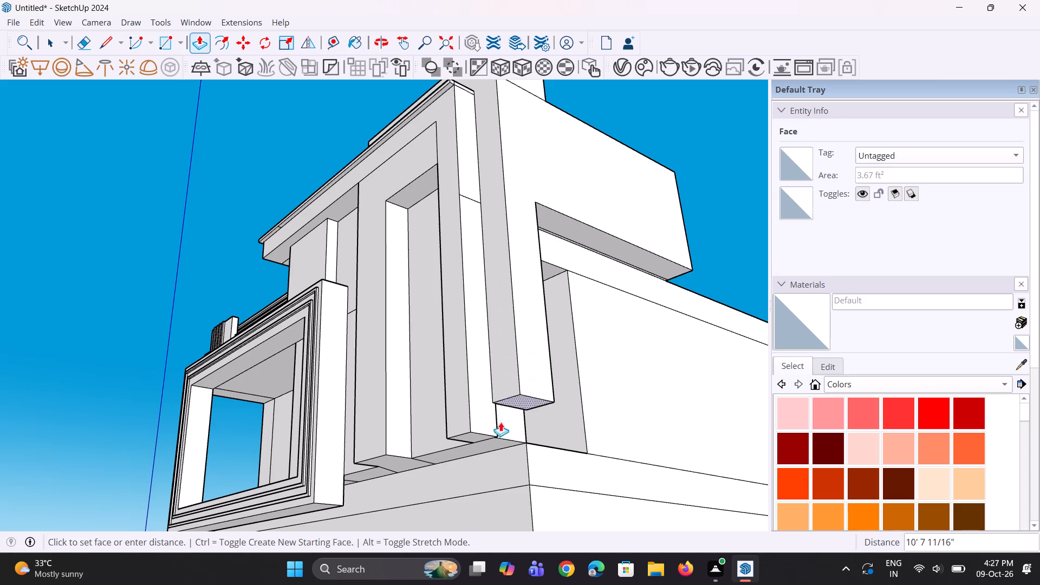
left_click(489, 438)
Push/Pull the underside of the wall behind the tall front recess down 11' 10 11/16" to the base's bottom edge.
scroll(603, 391, "down", 5)
middle_click_drag(498, 373, 620, 444)
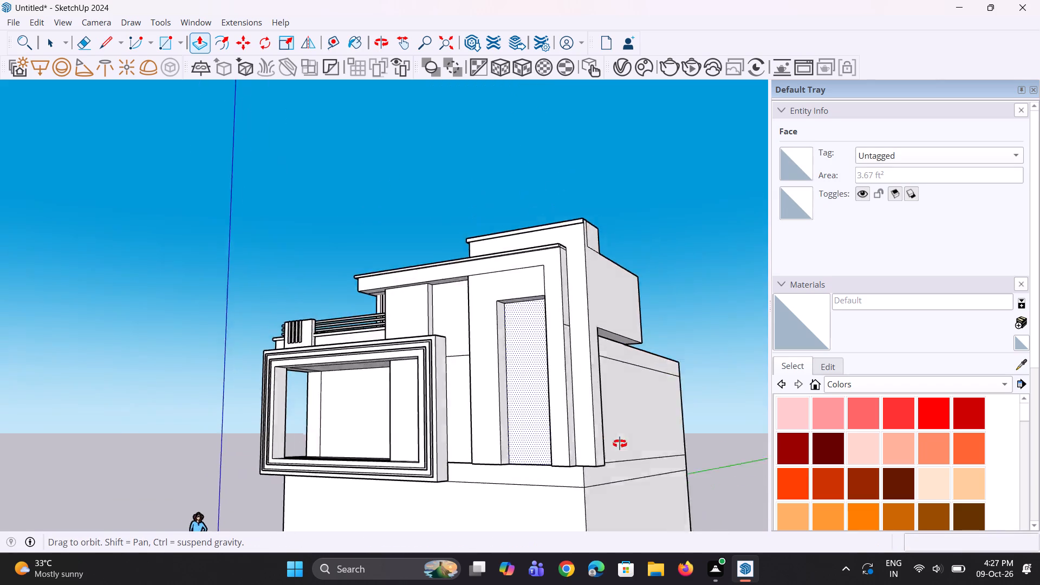
middle_click_drag(620, 444, 699, 451)
scroll(575, 378, "up", 2)
middle_click_drag(573, 379, 587, 397)
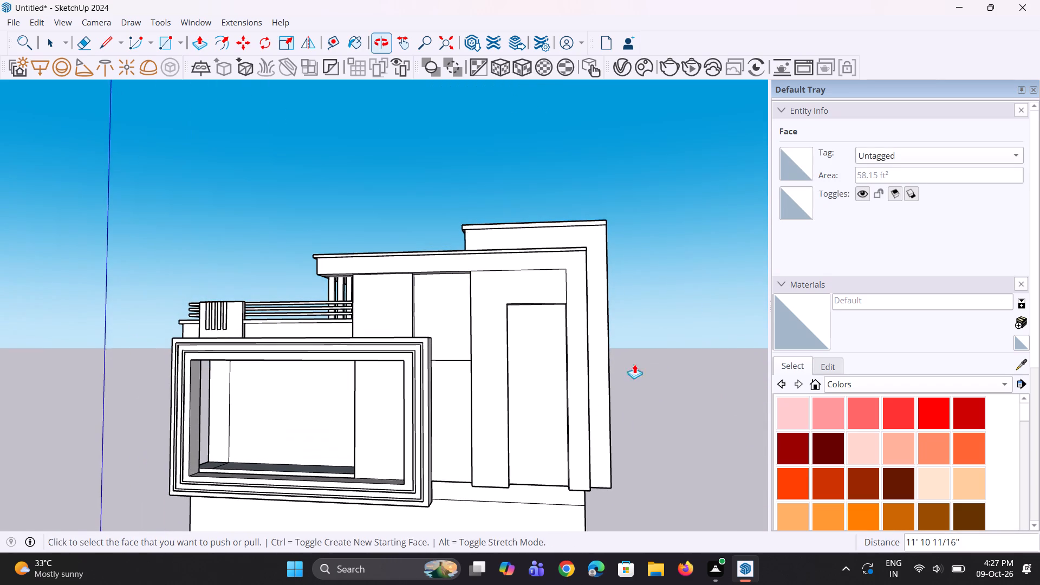
scroll(655, 305, "down", 8)
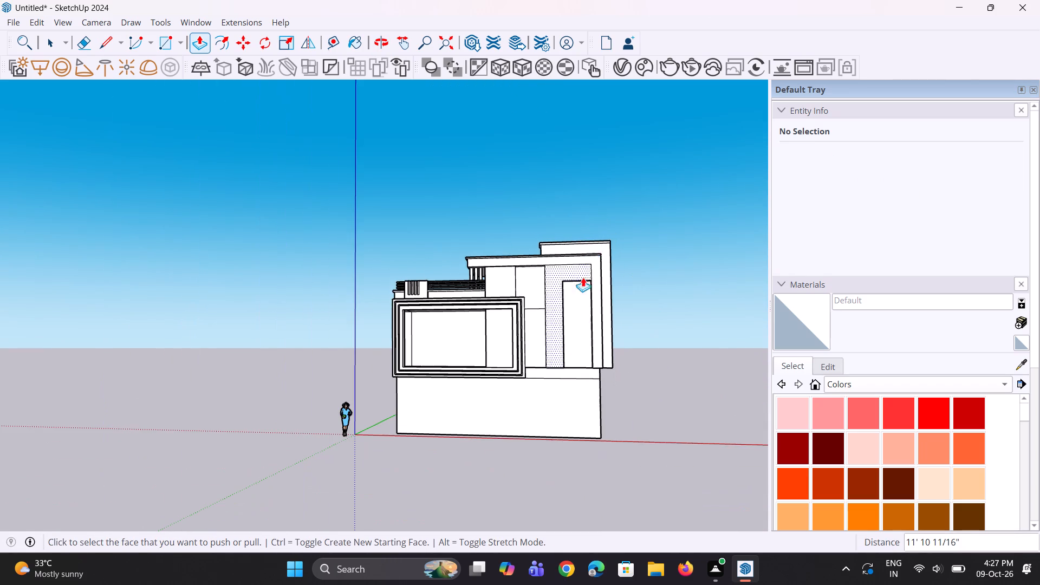
scroll(563, 367, "up", 3)
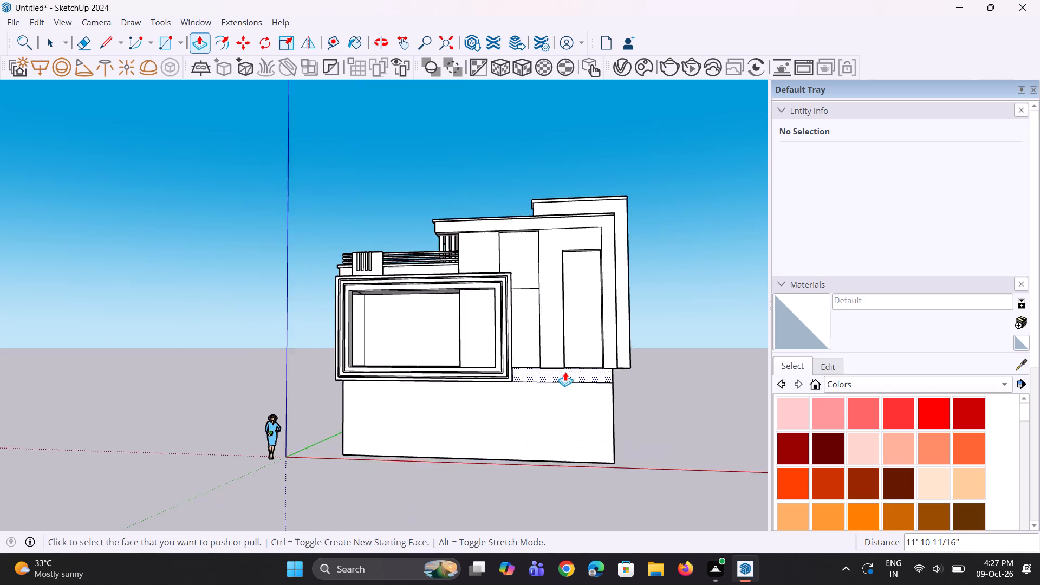
middle_click_drag(565, 372, 606, 235)
scroll(585, 350, "up", 3)
left_click(585, 350)
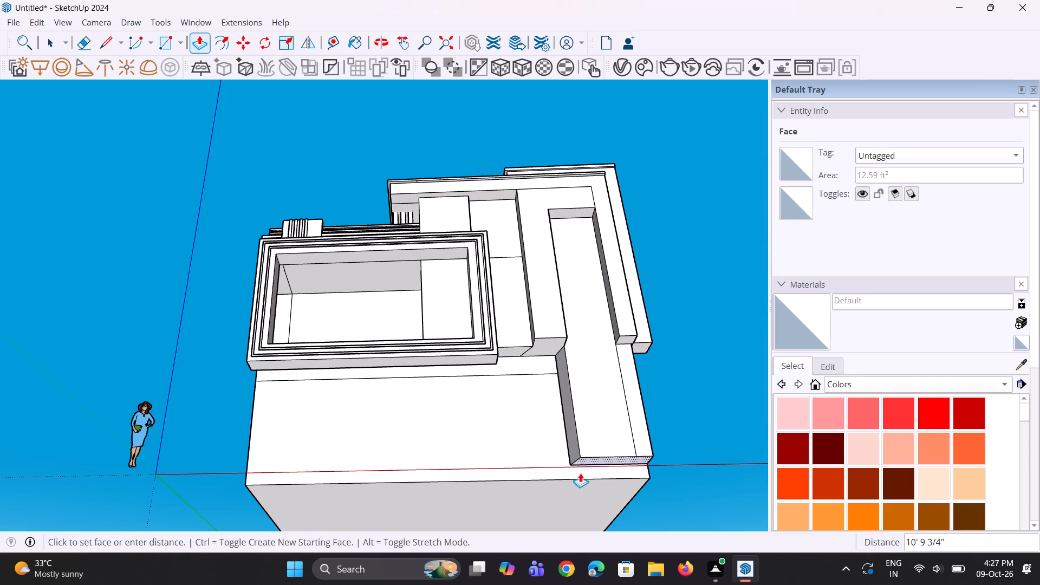
left_click(569, 482)
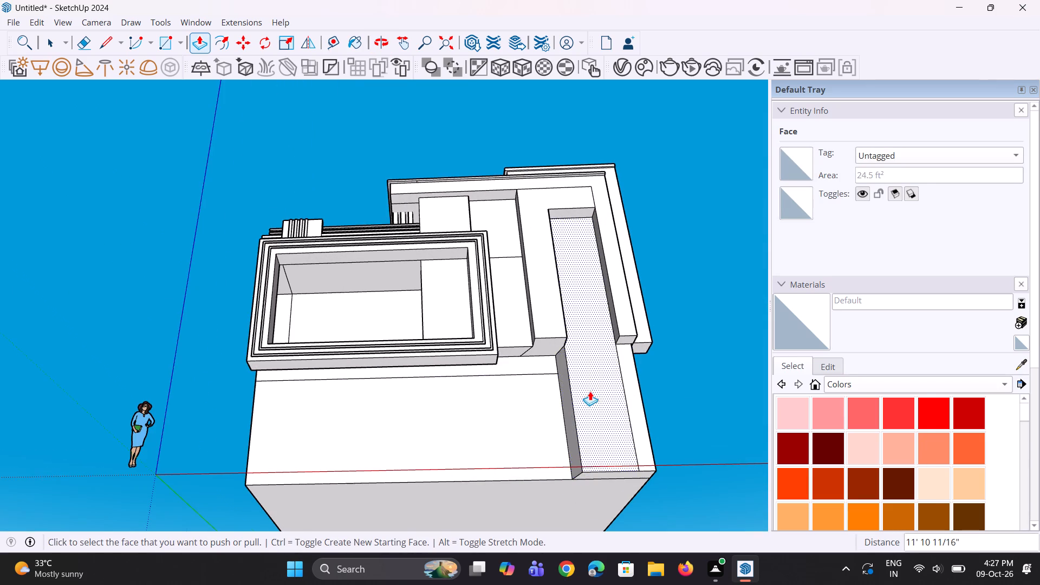
Push/Pull the underside of the wide column beside the tall recess down 11' 10 11/16" to the base's bottom edge.
scroll(591, 389, "down", 5)
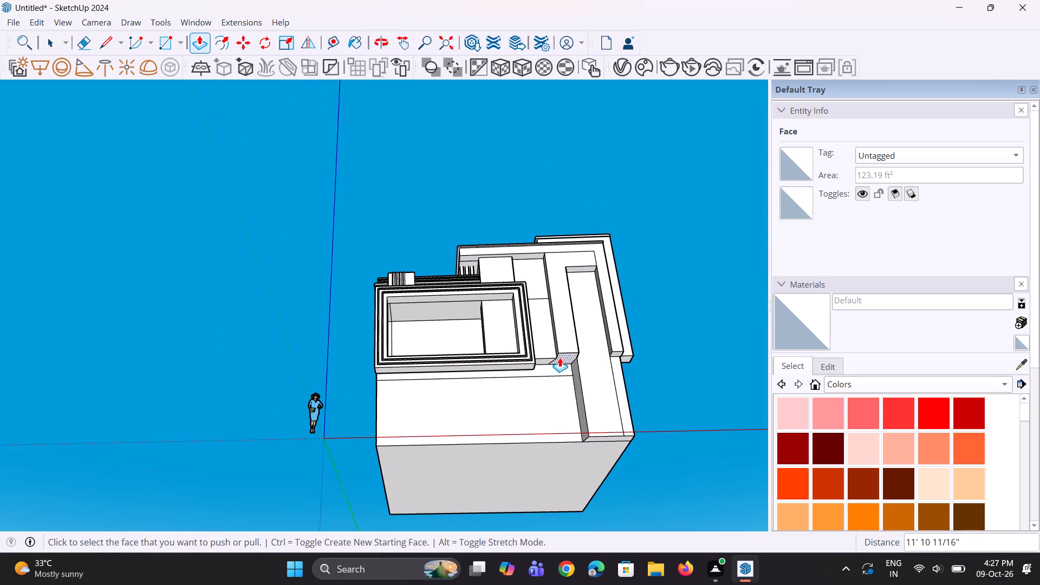
left_click(560, 357)
left_click(601, 436)
Extend the underside between the balcony frame and wide column down to the base's bottom edge, starting with 1' 8 5/16" and finishing with 9' 11 3/8".
scroll(590, 375, "down", 3)
middle_click_drag(590, 374, 606, 415)
scroll(637, 360, "down", 6)
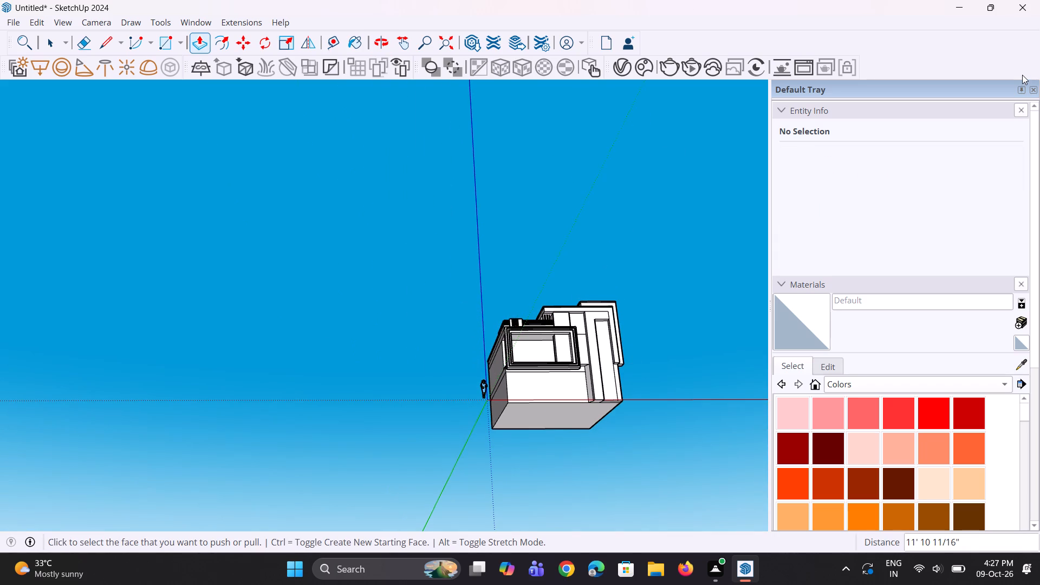
scroll(585, 357, "up", 6)
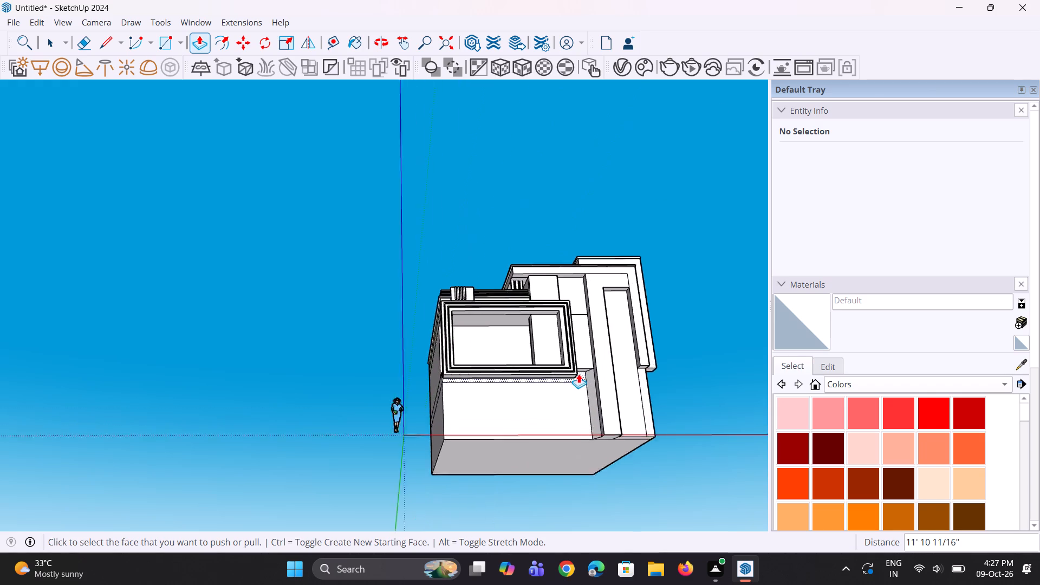
scroll(578, 374, "up", 1)
middle_click_drag(579, 368, 580, 317)
left_click(582, 359)
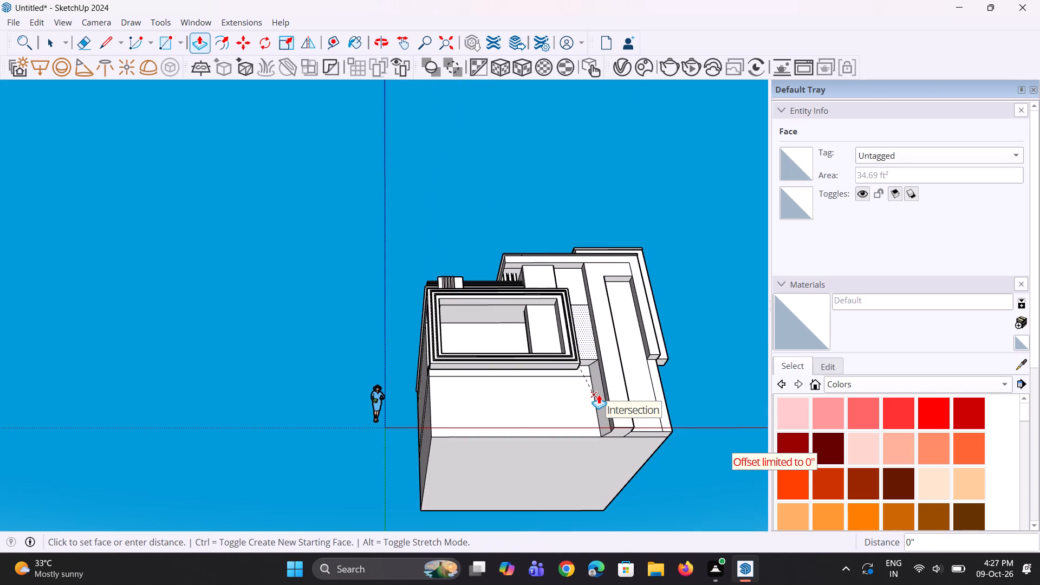
key("Escape")
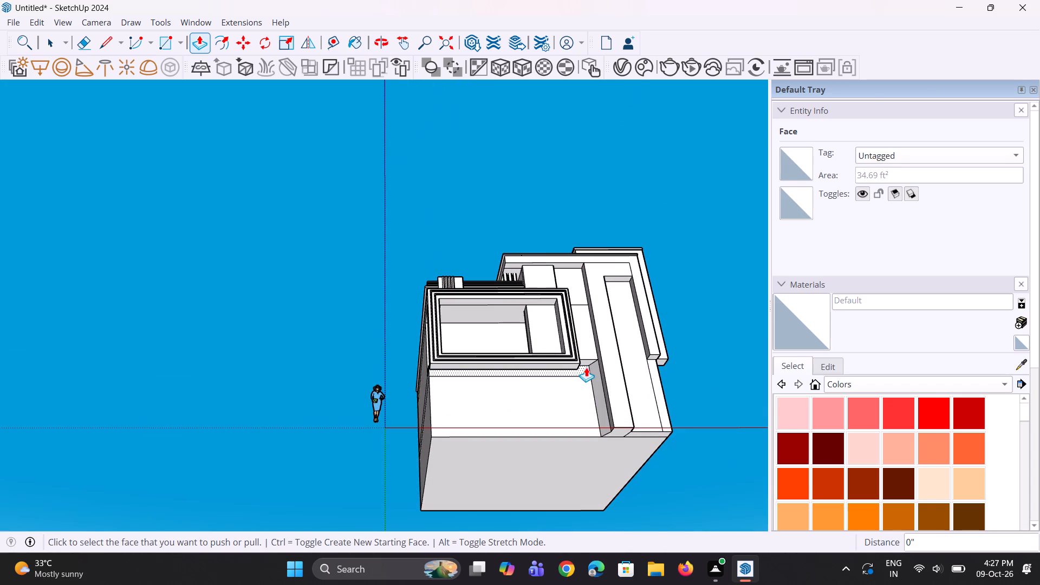
left_click(586, 364)
left_click(600, 417)
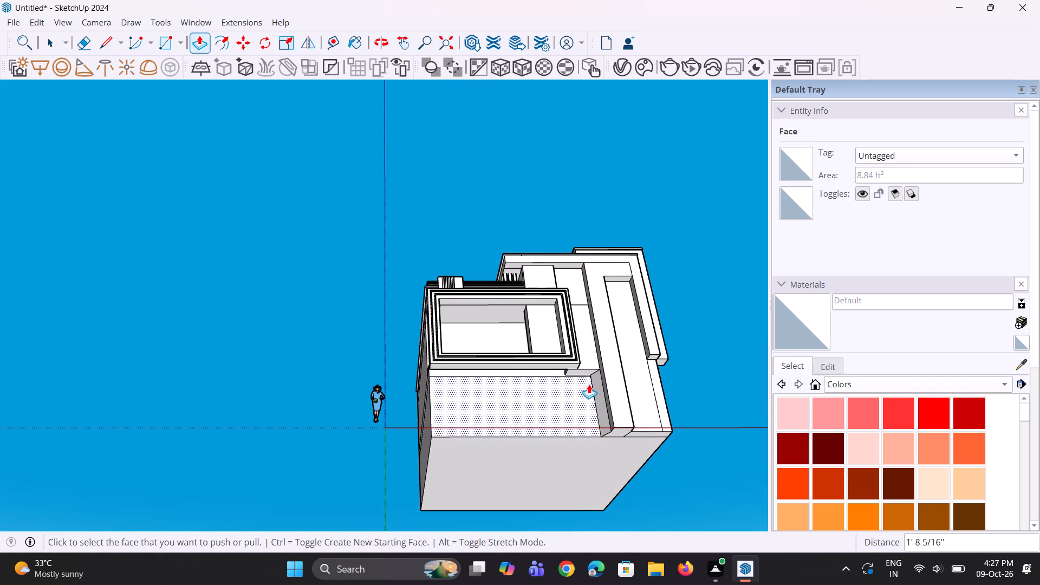
left_click(582, 374)
left_click(594, 400)
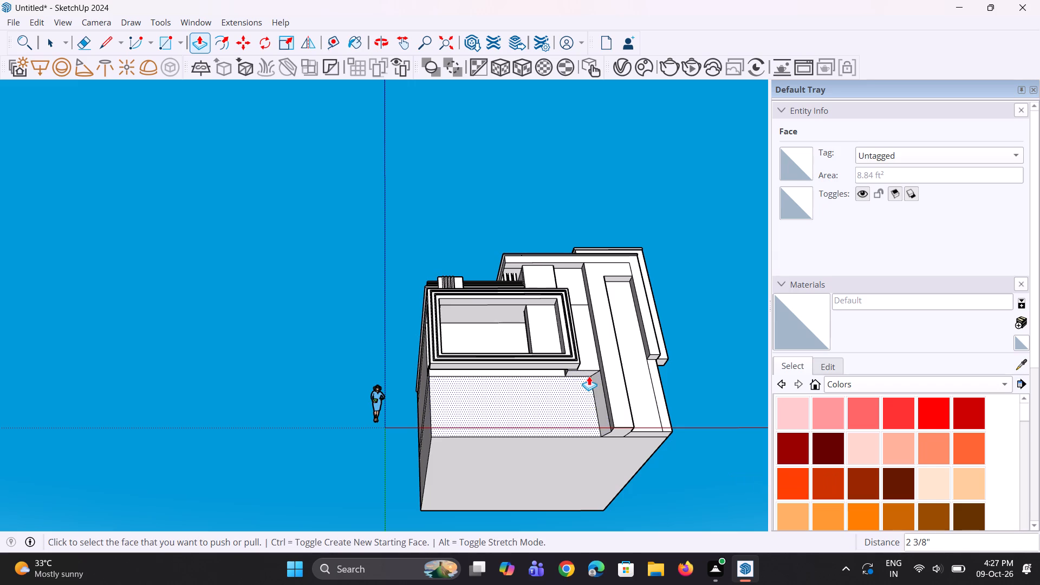
left_click(588, 373)
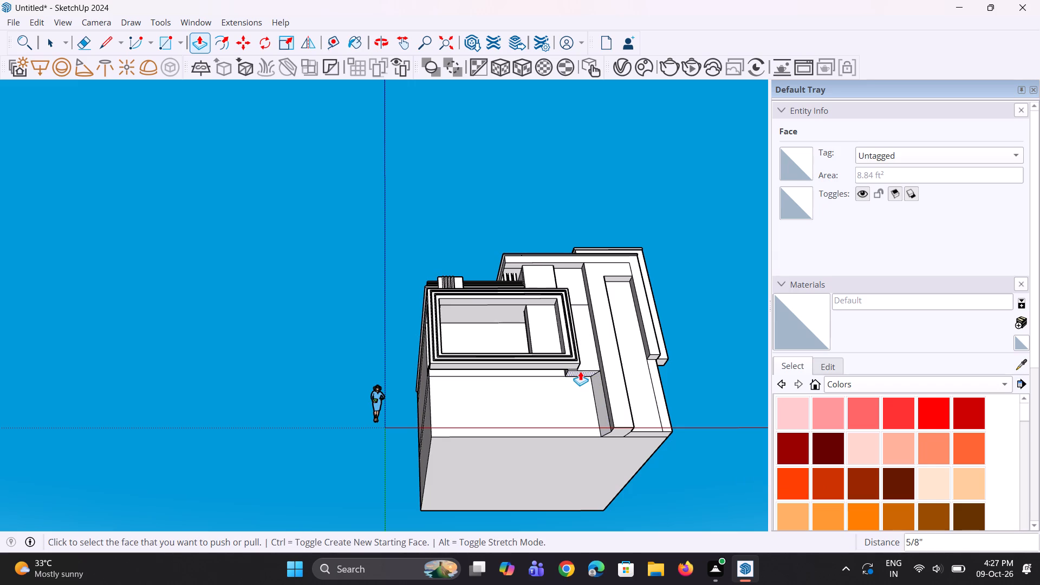
left_click(580, 371)
left_click(617, 429)
Erase the leftover vertical line on the base wall between the balcony frame and the wide front column.
middle_click_drag(580, 403, 566, 433)
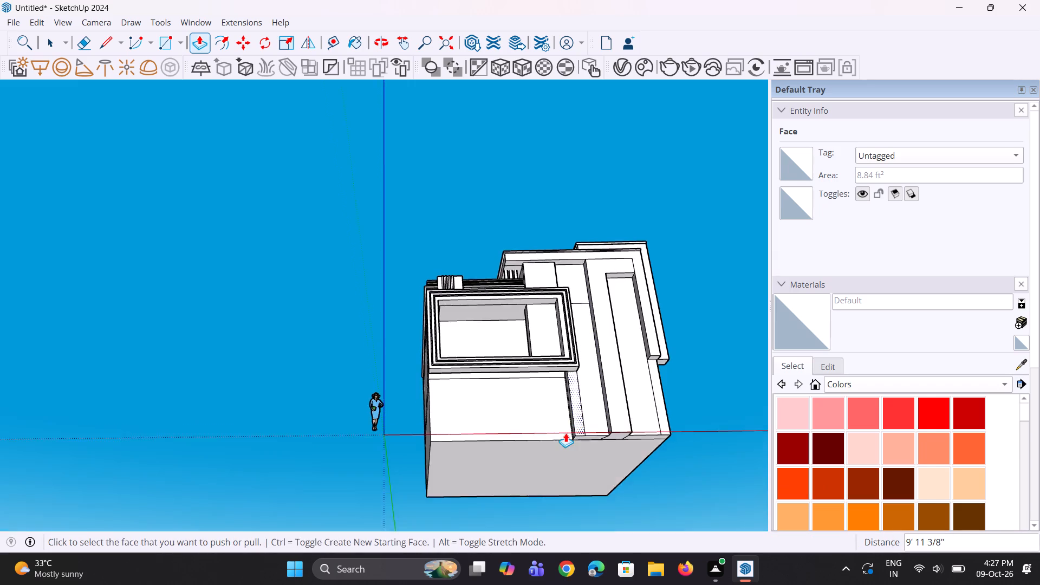
scroll(585, 415, "up", 5)
key("e")
left_click(580, 398)
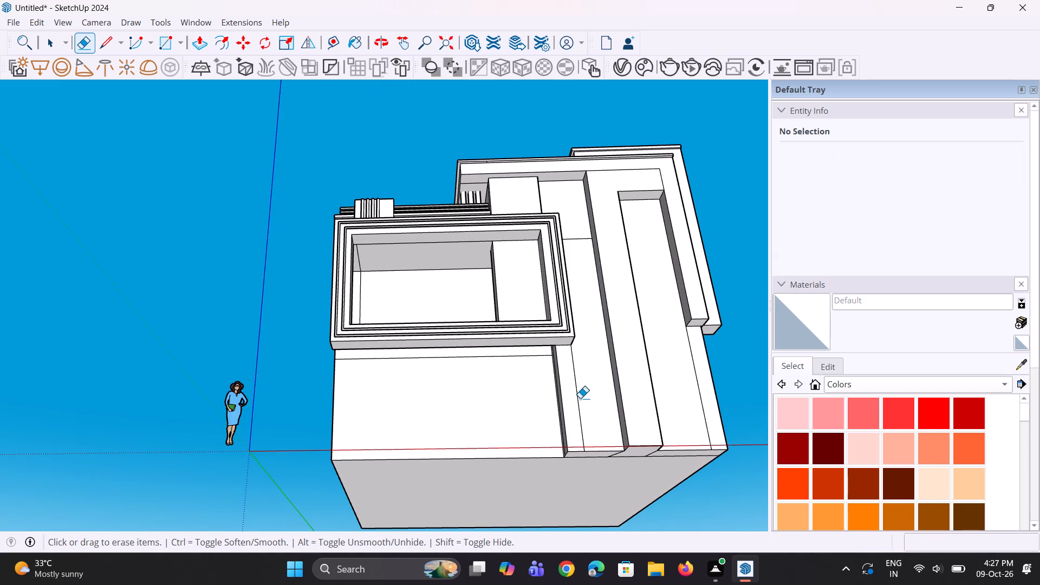
left_click(575, 393)
Push/Pull the small underside face behind the balcony frame down 2 3/8".
scroll(575, 393, "down", 4)
middle_click_drag(517, 389, 518, 462)
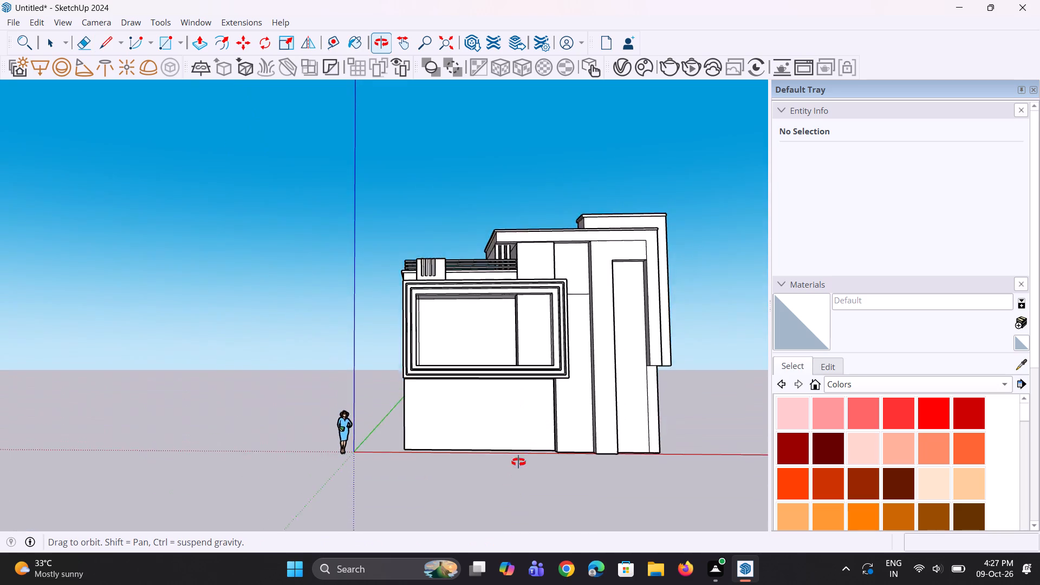
middle_click_drag(518, 462, 592, 160)
scroll(576, 317, "up", 4)
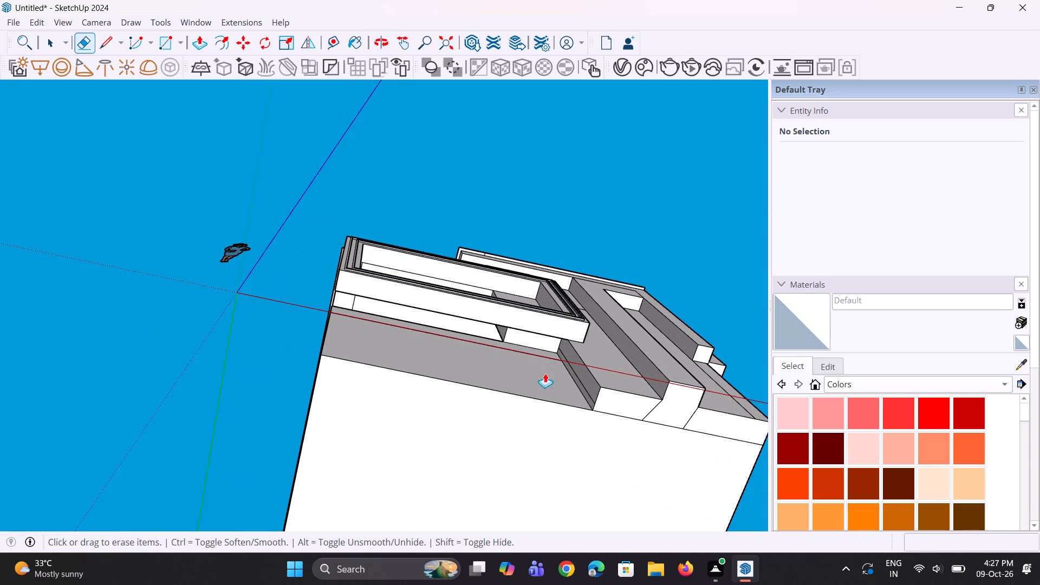
key("p")
left_click_drag(537, 344, 538, 350)
left_click(567, 404)
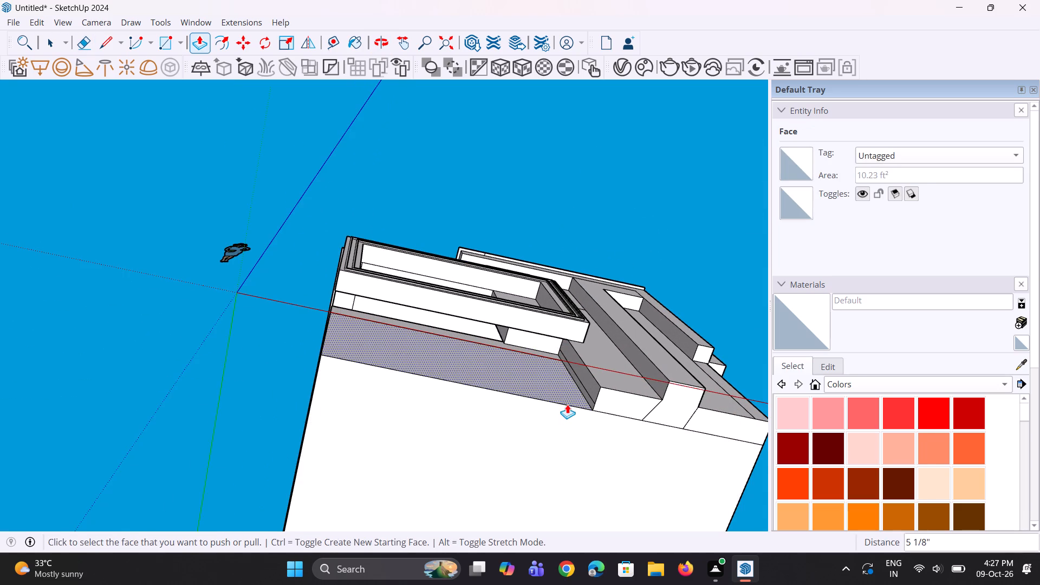
key("Escape")
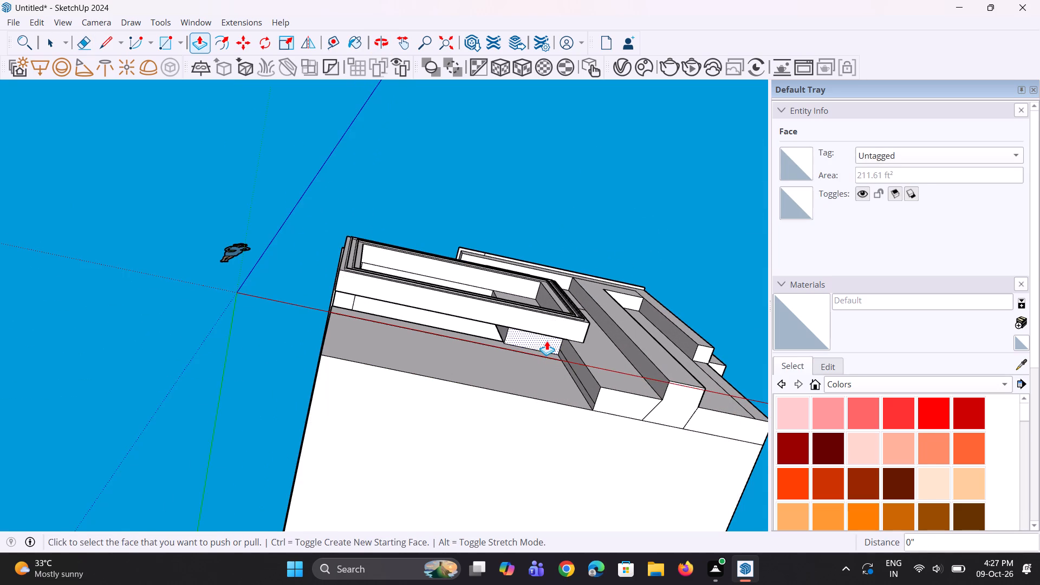
left_click(547, 341)
left_click(567, 383)
left_click(555, 350)
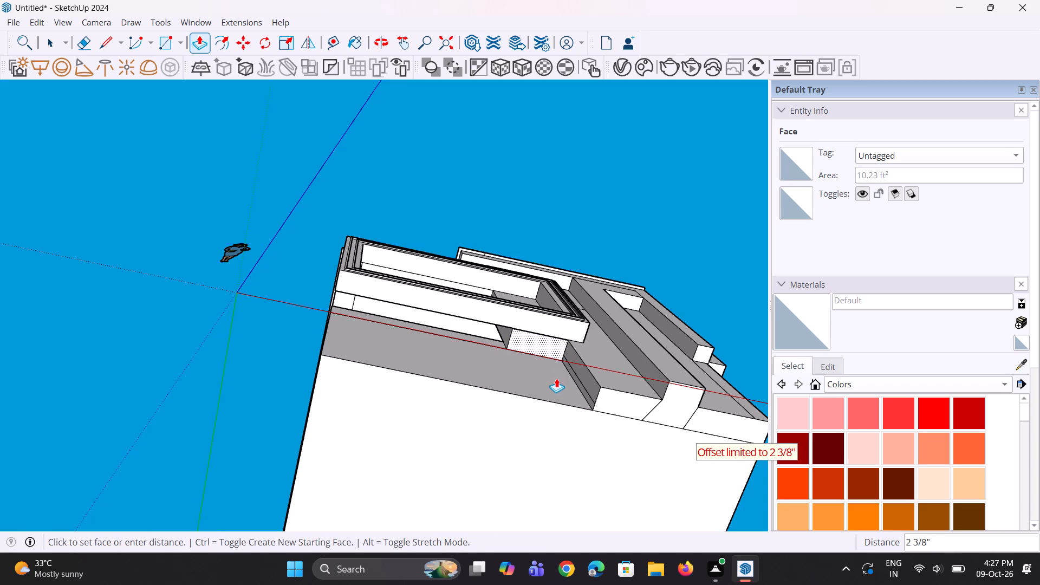
left_click(560, 382)
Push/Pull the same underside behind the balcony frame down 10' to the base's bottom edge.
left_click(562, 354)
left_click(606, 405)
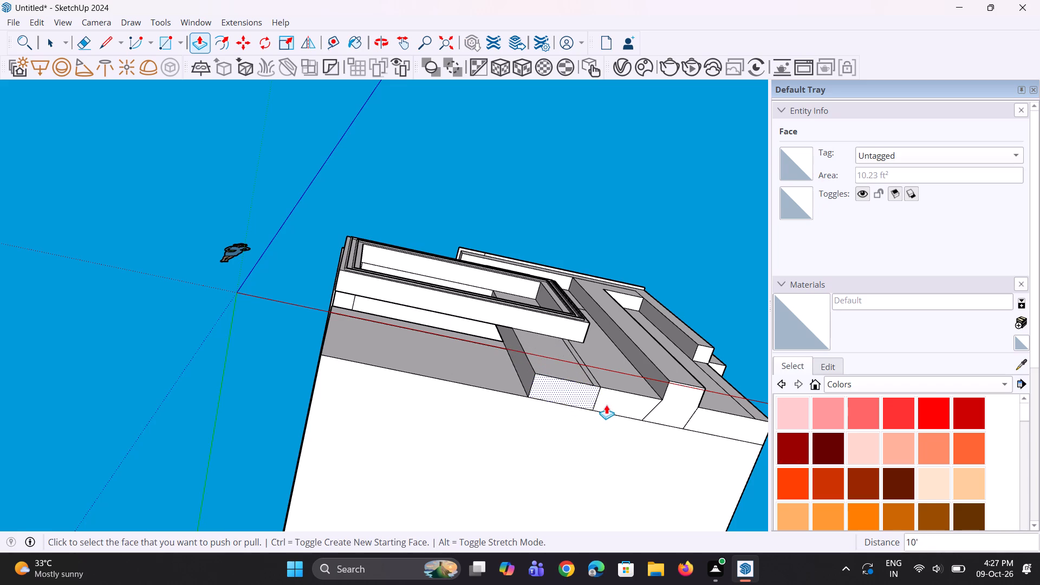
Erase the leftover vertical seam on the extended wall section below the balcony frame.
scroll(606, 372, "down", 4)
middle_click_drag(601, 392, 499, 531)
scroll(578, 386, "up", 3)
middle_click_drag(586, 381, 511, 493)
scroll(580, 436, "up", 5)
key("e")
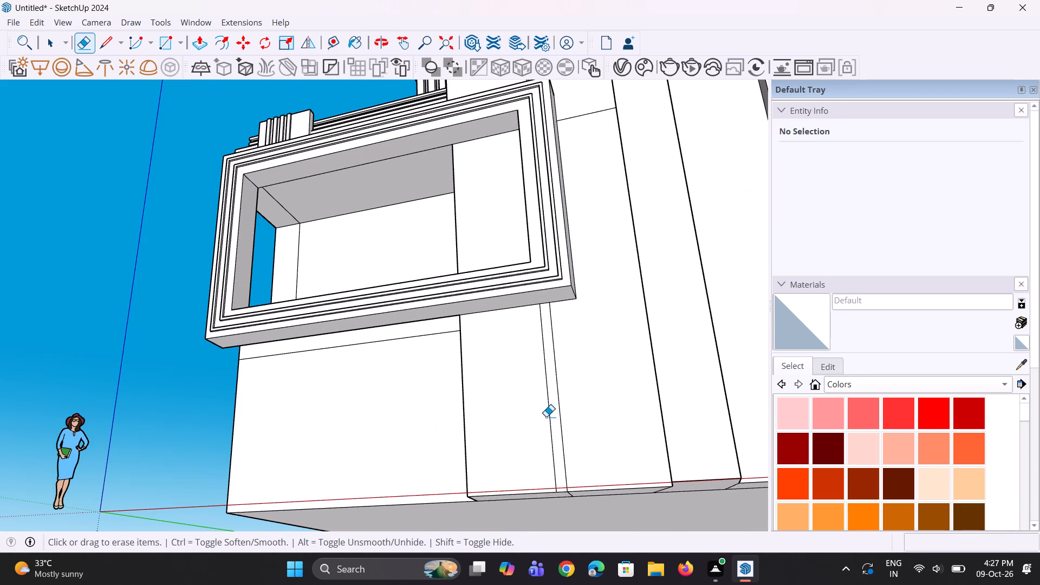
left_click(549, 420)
Examine the front facade, the balcony frame and the extended columns from both sides and above.
scroll(531, 424, "down", 5)
middle_click_drag(542, 434, 571, 505)
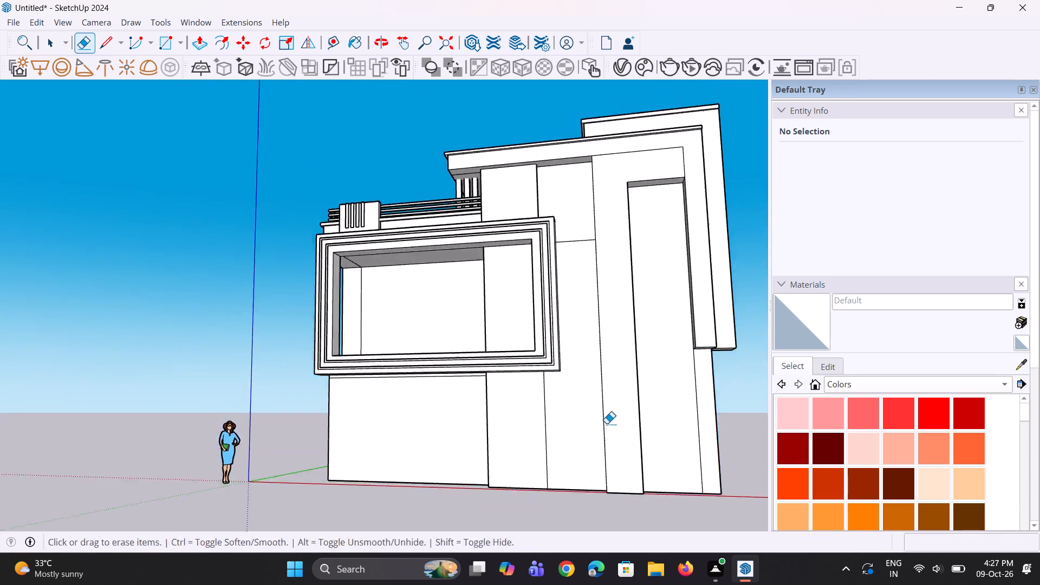
scroll(593, 359, "down", 3)
middle_click_drag(606, 367, 438, 381)
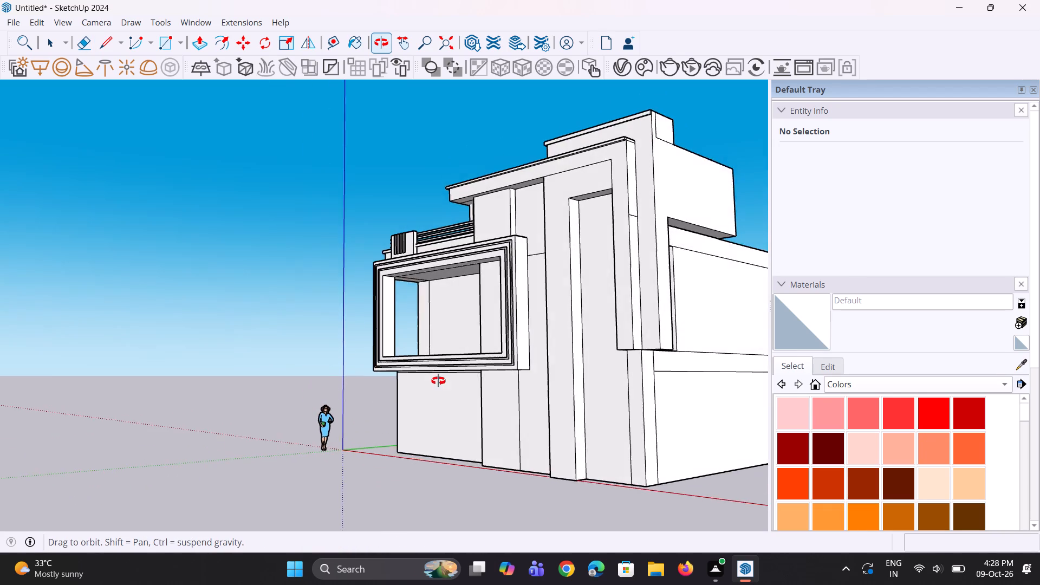
middle_click_drag(438, 381, 639, 404)
scroll(594, 407, "up", 1)
middle_click_drag(595, 407, 768, 398)
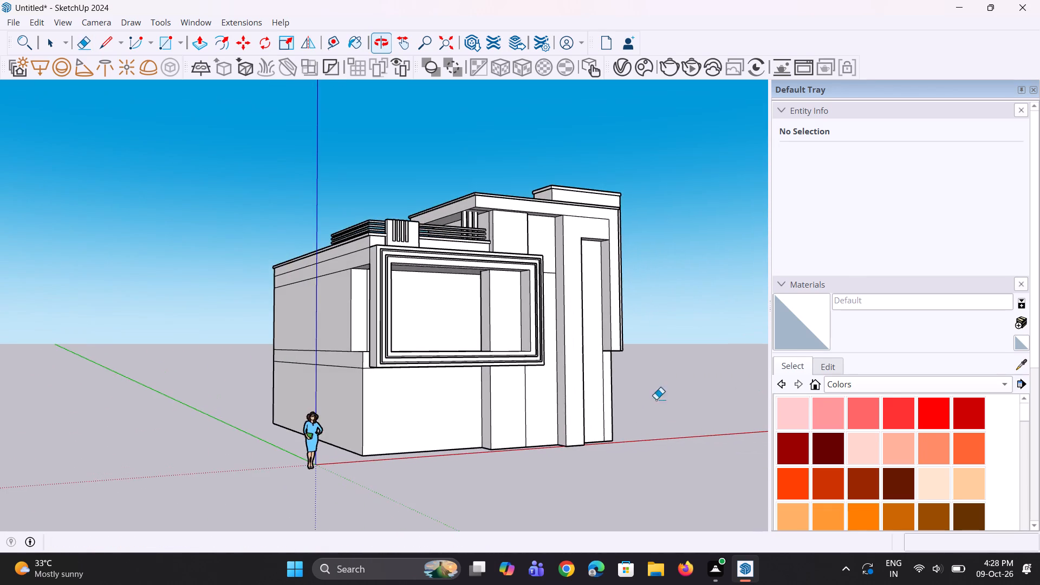
scroll(588, 399, "up", 1)
middle_click_drag(506, 413, 516, 434)
scroll(532, 410, "up", 1)
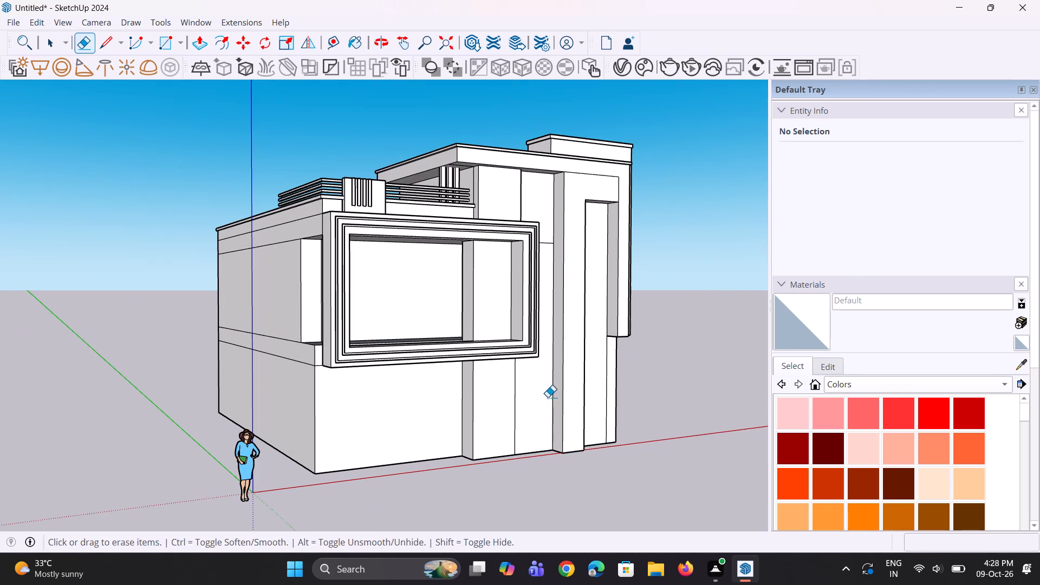
middle_click_drag(611, 405, 589, 420)
scroll(613, 388, "up", 2)
middle_click_drag(598, 386, 453, 426)
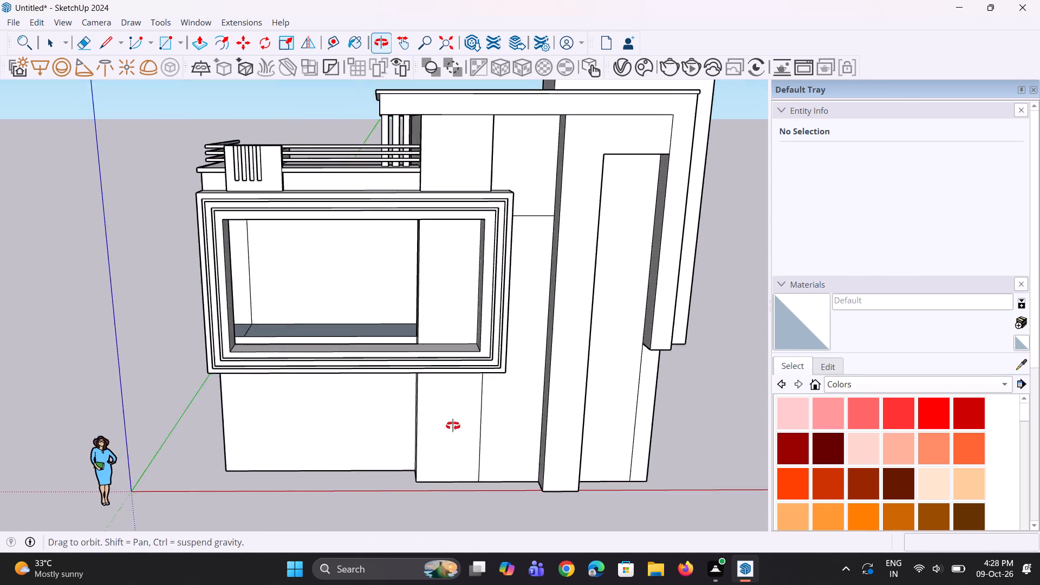
middle_click_drag(453, 426, 443, 417)
scroll(560, 291, "up", 2)
middle_click_drag(472, 316, 392, 406)
scroll(430, 343, "down", 3)
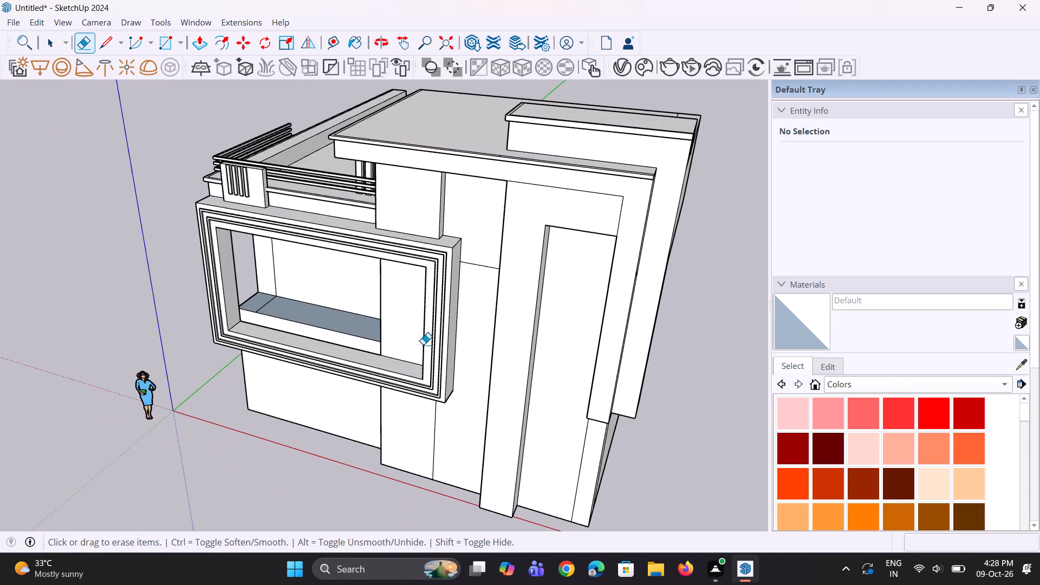
middle_click_drag(420, 357, 380, 389)
middle_click_drag(392, 376, 411, 359)
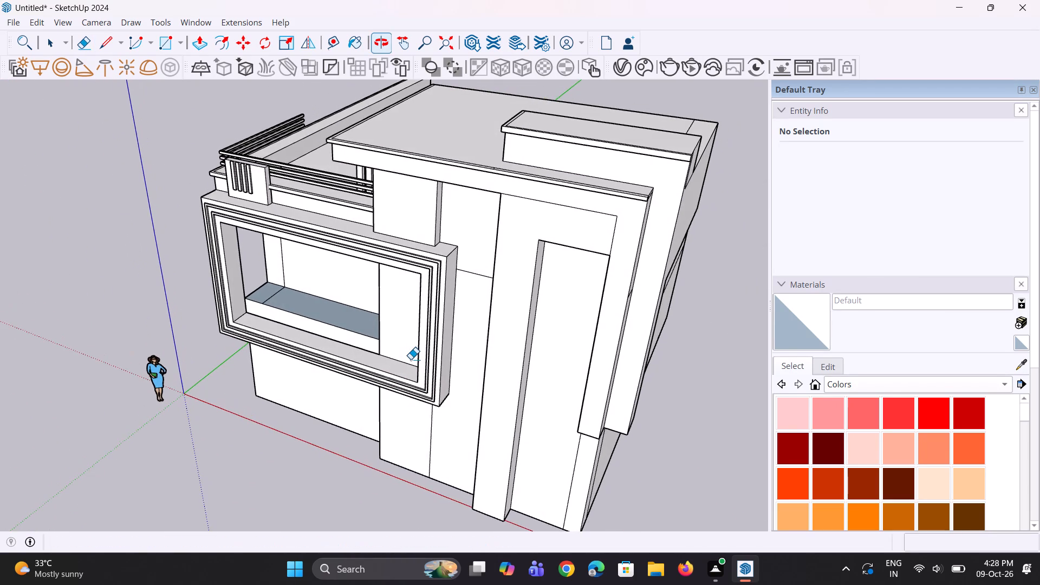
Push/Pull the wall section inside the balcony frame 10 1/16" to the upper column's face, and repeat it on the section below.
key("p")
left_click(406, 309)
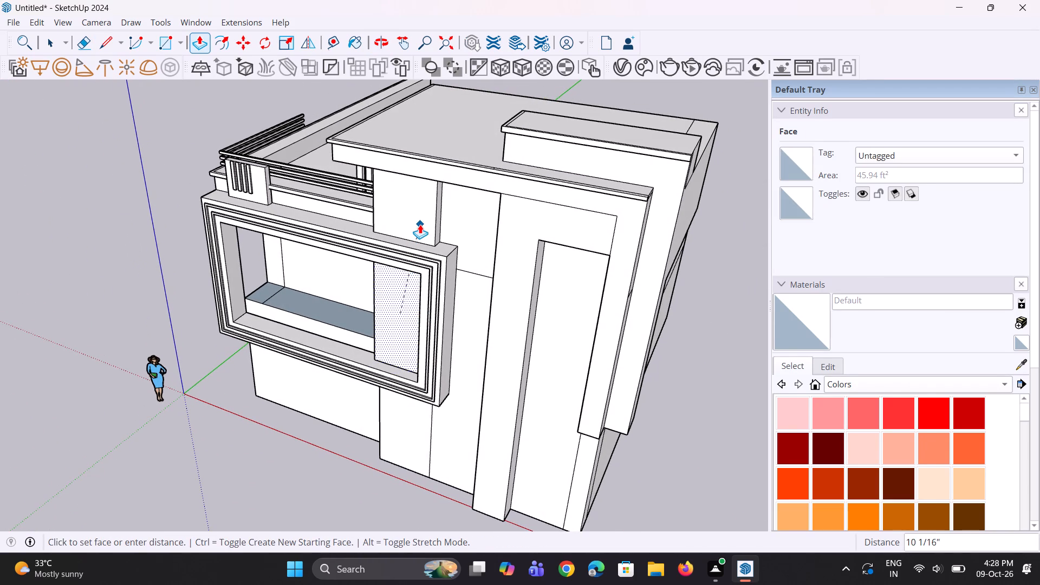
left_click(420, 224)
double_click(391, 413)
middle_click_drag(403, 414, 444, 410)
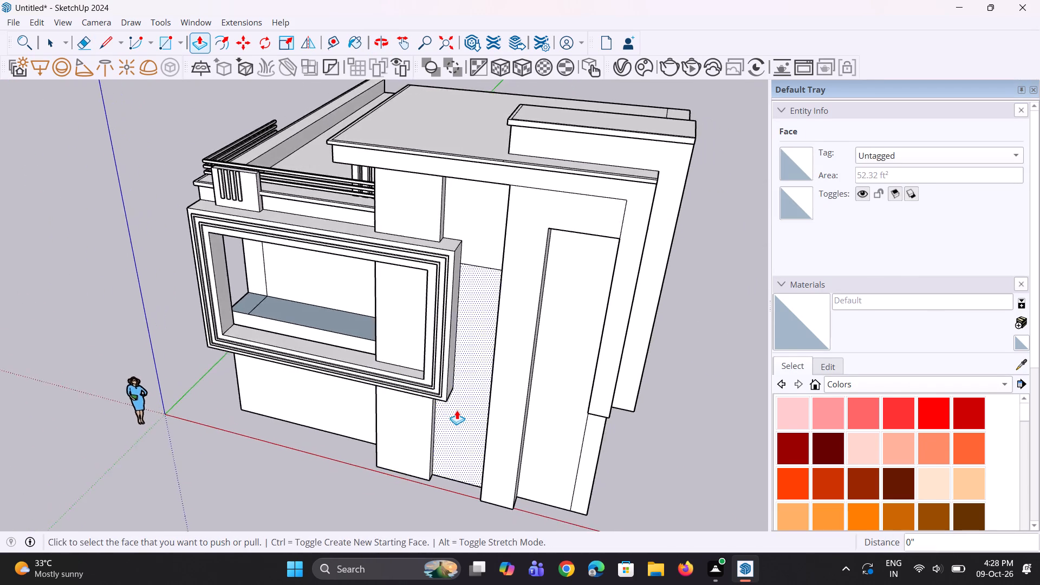
Examine the front facade and the wall section below the balcony frame from a distance.
scroll(457, 410, "down", 5)
middle_click_drag(439, 413, 565, 379)
scroll(464, 387, "down", 3)
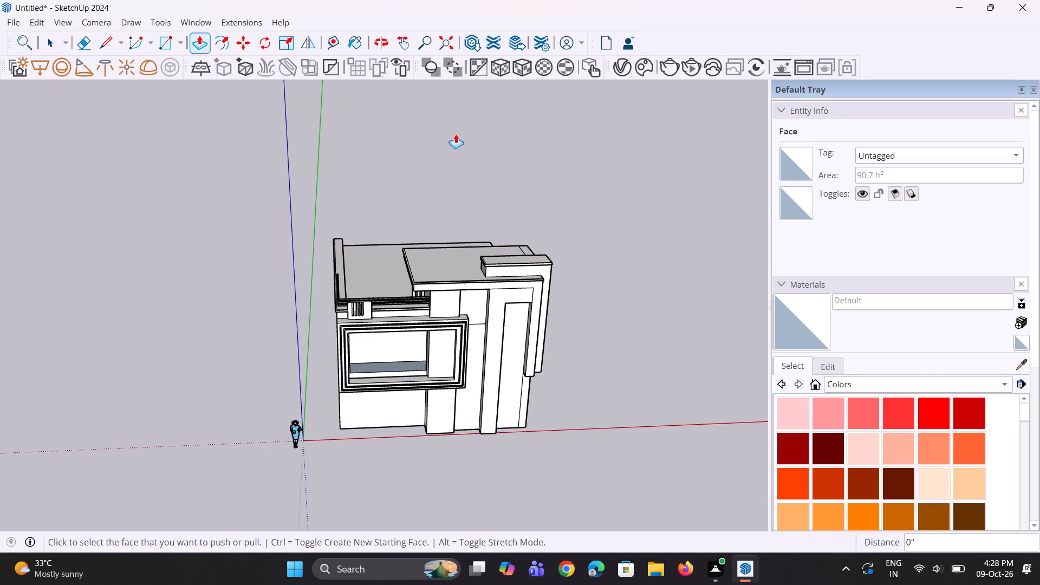
scroll(467, 210, "down", 4)
middle_click_drag(439, 327, 444, 219)
scroll(464, 357, "up", 3)
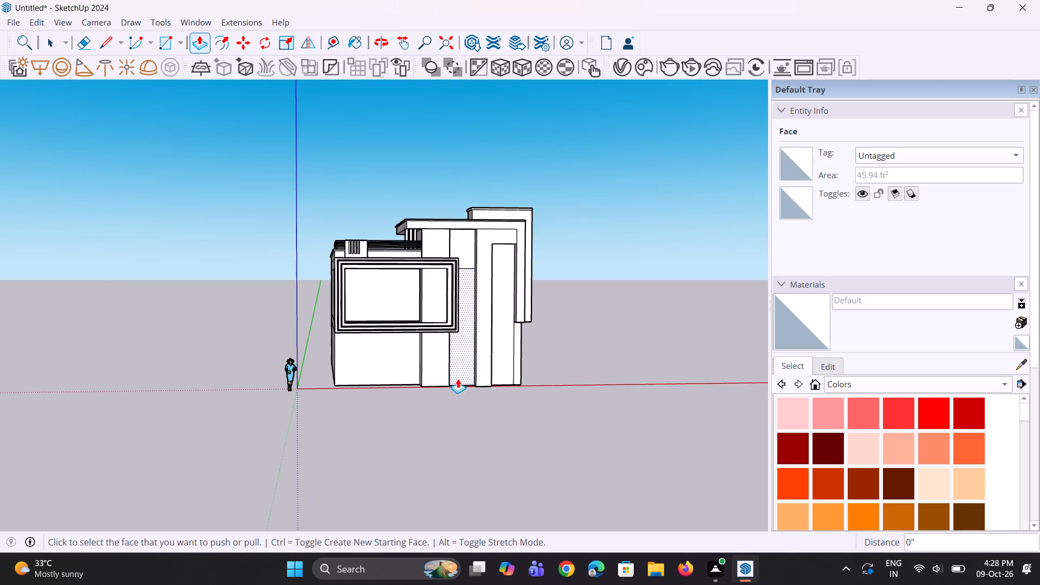
scroll(436, 398, "up", 2)
middle_click_drag(427, 407, 452, 429)
middle_click(452, 429)
middle_click(452, 429)
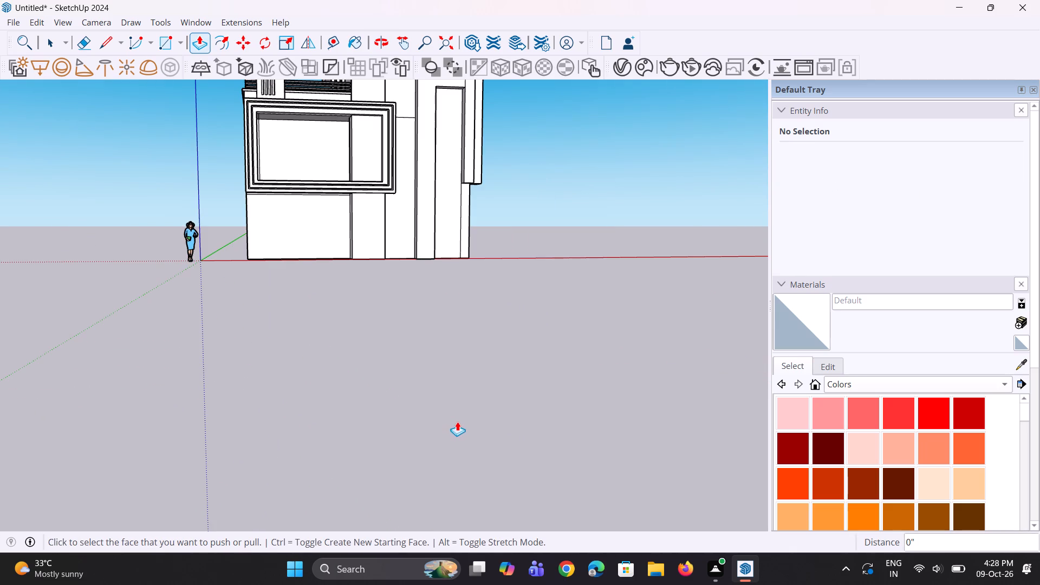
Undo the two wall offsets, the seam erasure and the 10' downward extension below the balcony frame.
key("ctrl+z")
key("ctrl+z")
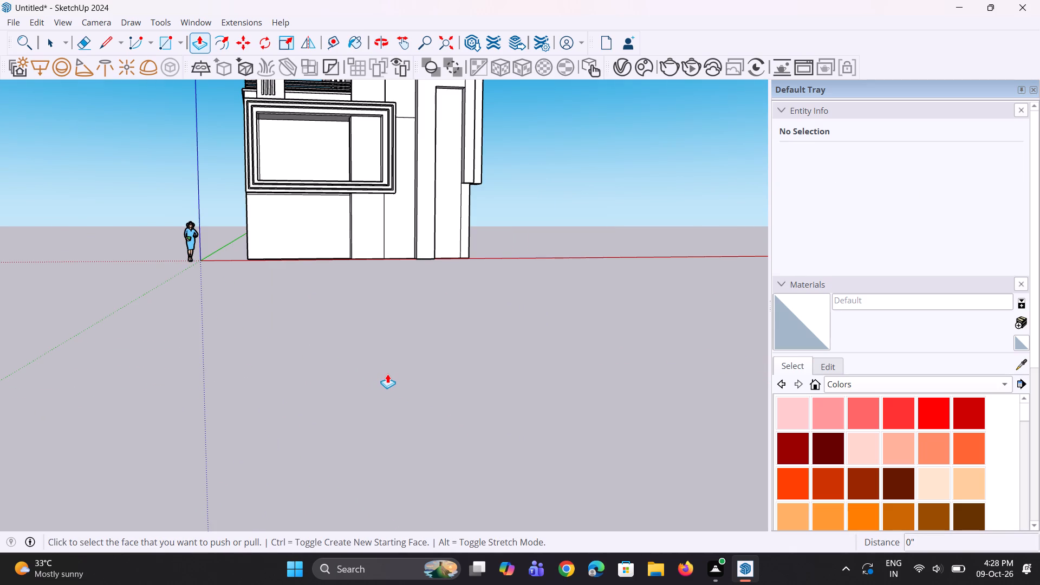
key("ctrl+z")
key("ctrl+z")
Push/Pull only the wall section inside the balcony frame 10 1/16" to align with the upper column's face.
middle_click_drag(344, 329, 338, 355)
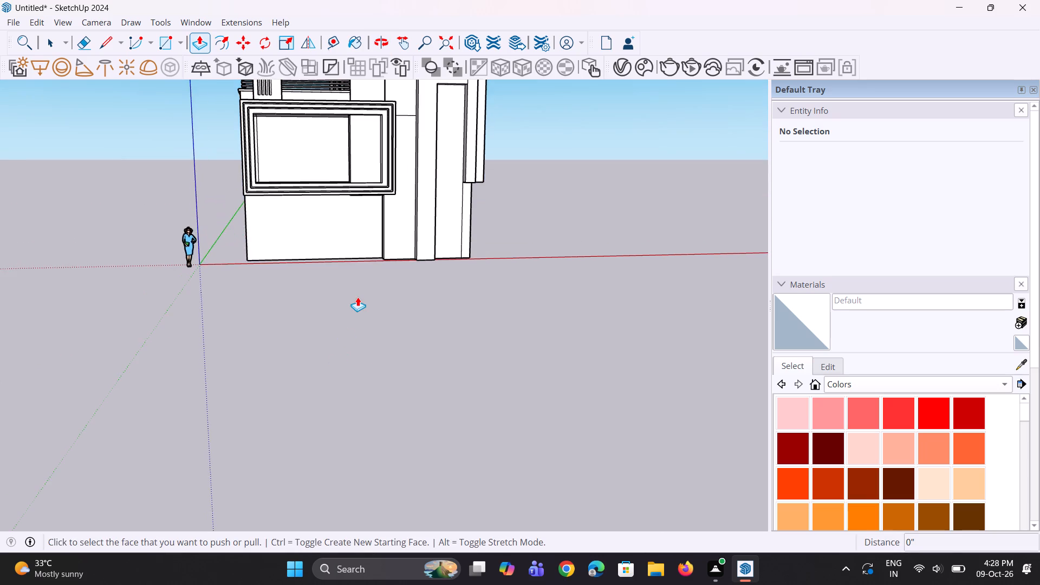
scroll(357, 297, "down", 4)
middle_click_drag(370, 219, 382, 179)
left_click(368, 188)
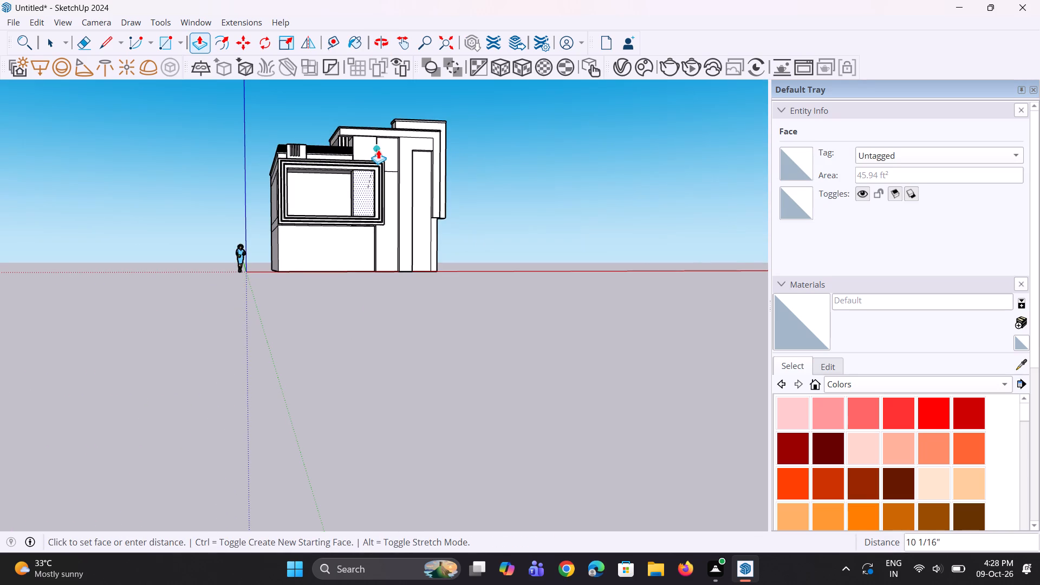
left_click(378, 149)
Examine the whole house front and the base below the balcony frame.
middle_click_drag(371, 202, 400, 268)
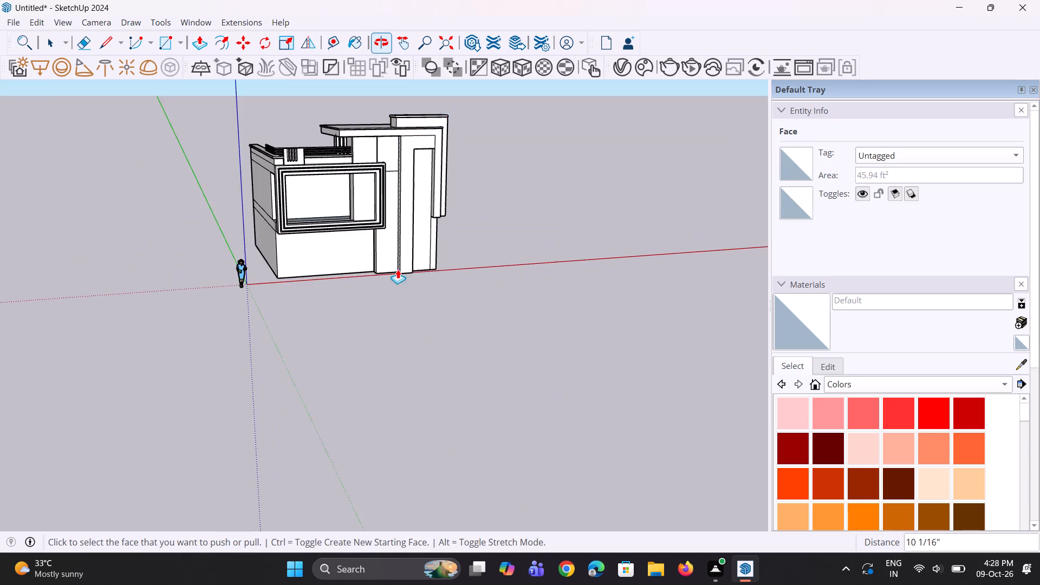
scroll(424, 261, "down", 4)
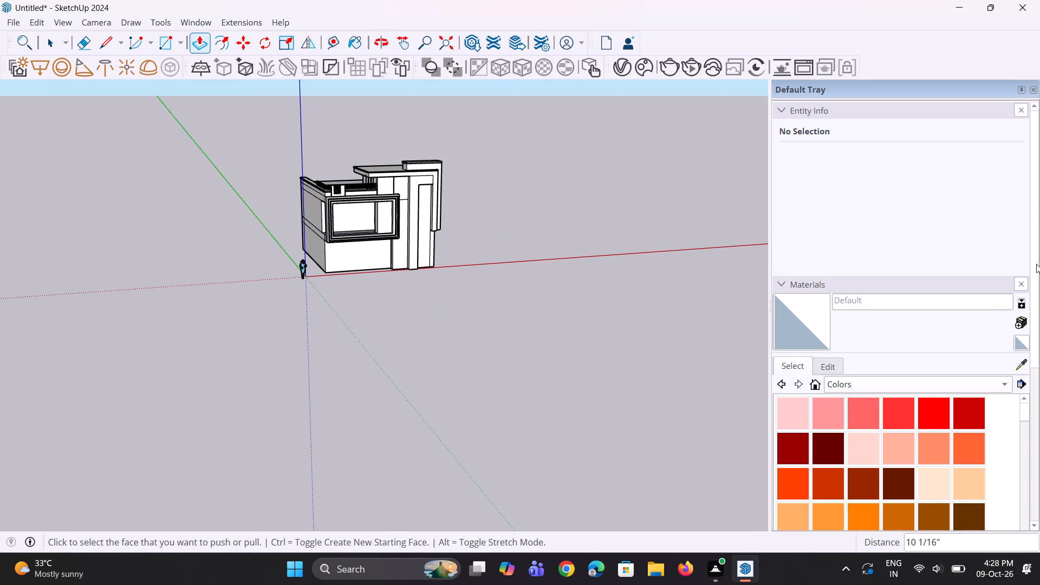
scroll(474, 337, "down", 3)
scroll(372, 203, "up", 9)
key("space")
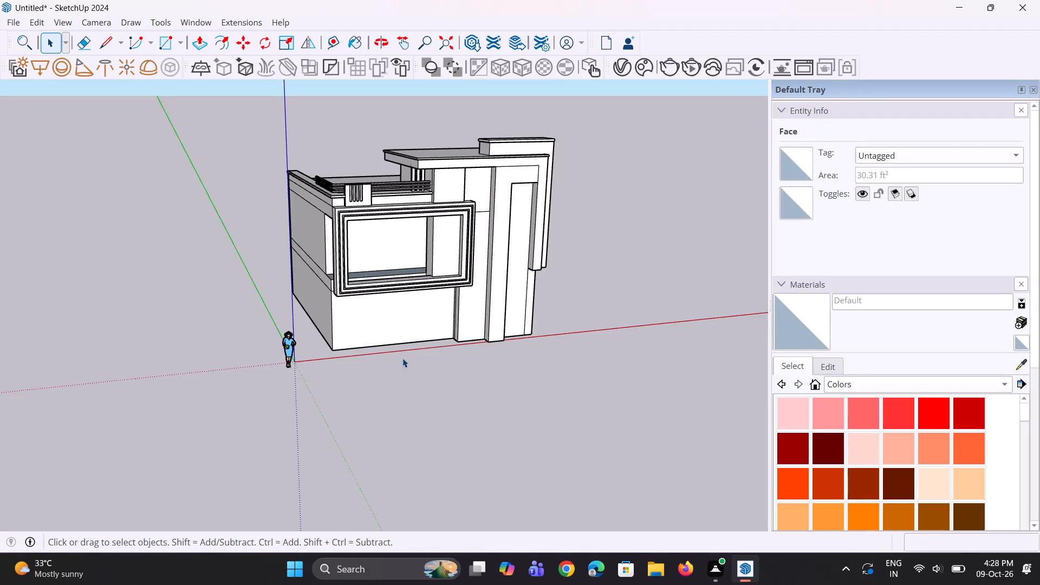
key("space")
scroll(426, 363, "up", 1)
middle_click_drag(426, 353, 411, 337)
scroll(378, 315, "up", 2)
middle_click_drag(381, 348, 346, 340)
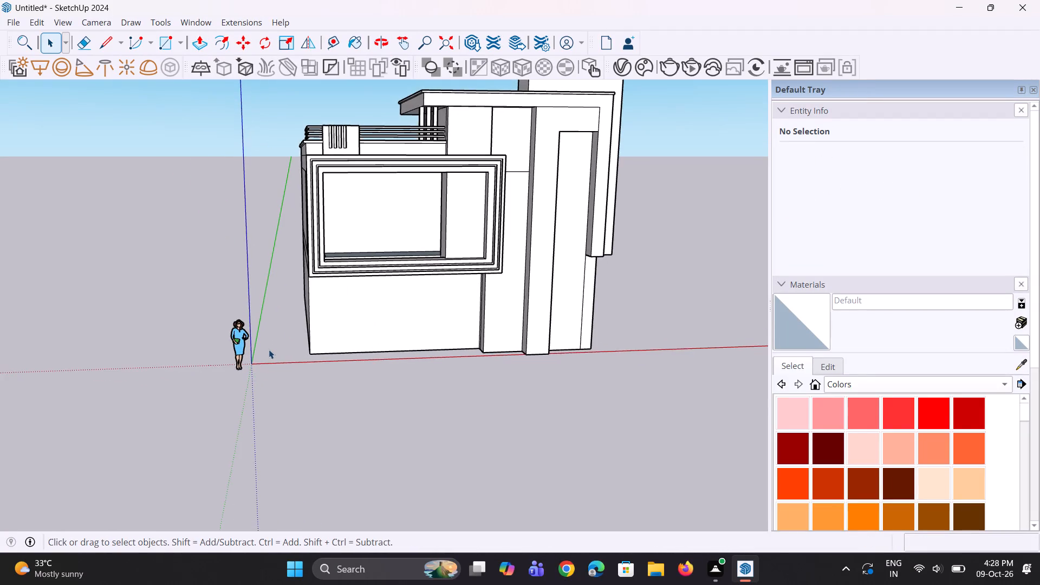
Push/Pull the base's underside down 1' 8 7/16" from a new starting face to form a plinth.
scroll(264, 352, "up", 2)
middle_click_drag(274, 352, 425, 210)
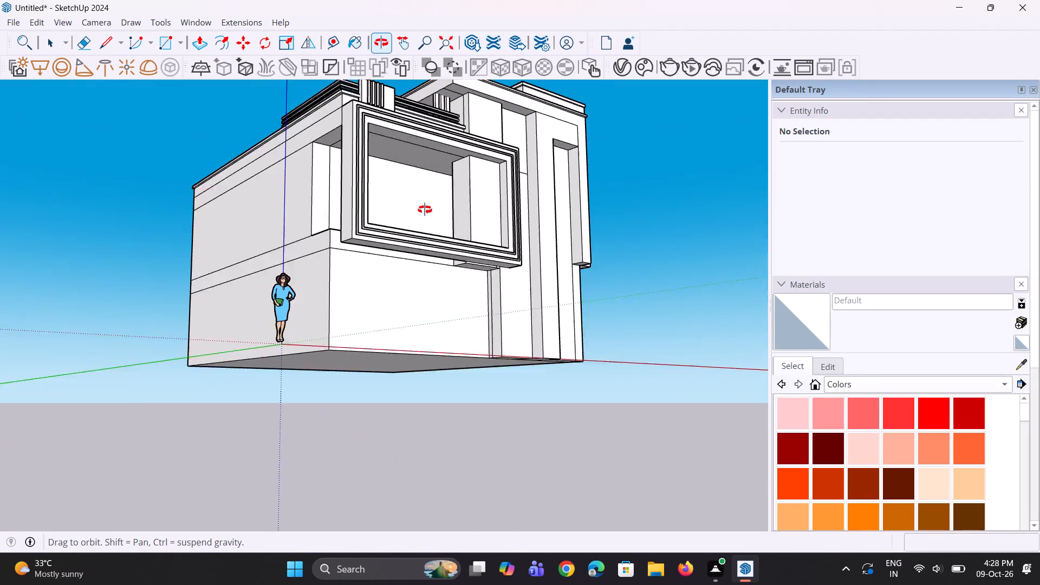
middle_click_drag(425, 210, 434, 185)
key("p")
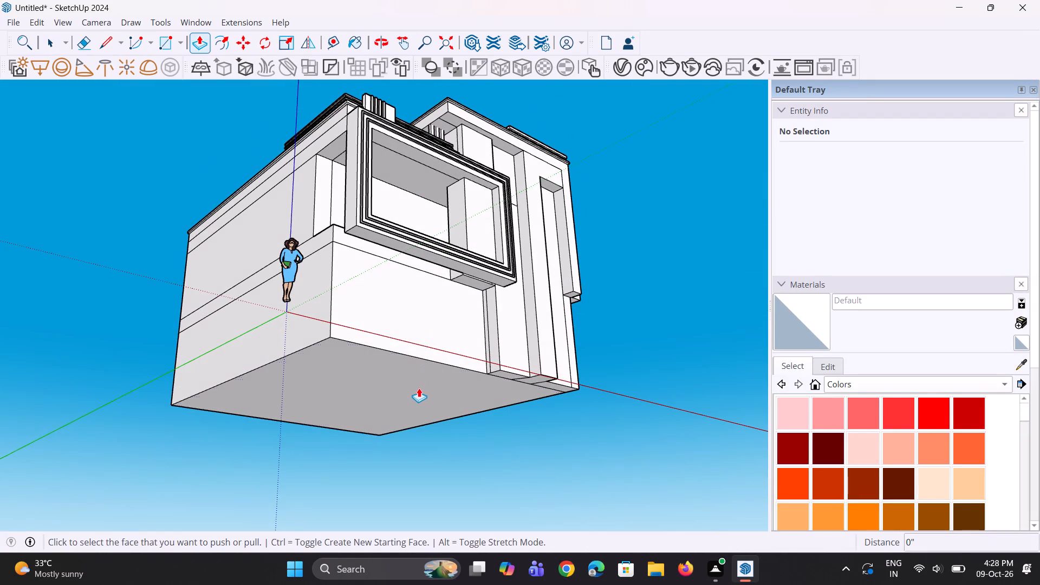
left_click(422, 386)
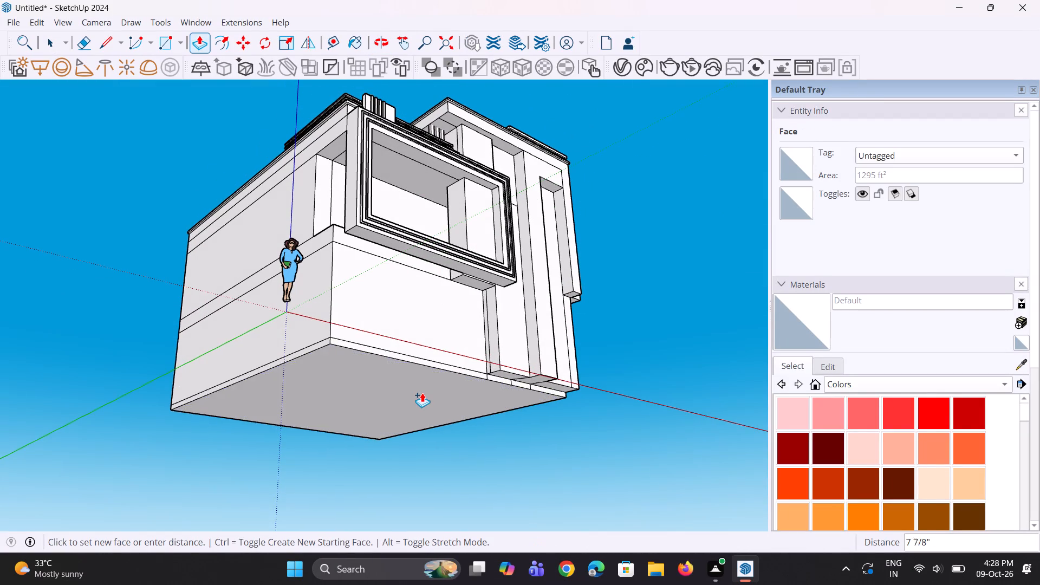
left_click(422, 400)
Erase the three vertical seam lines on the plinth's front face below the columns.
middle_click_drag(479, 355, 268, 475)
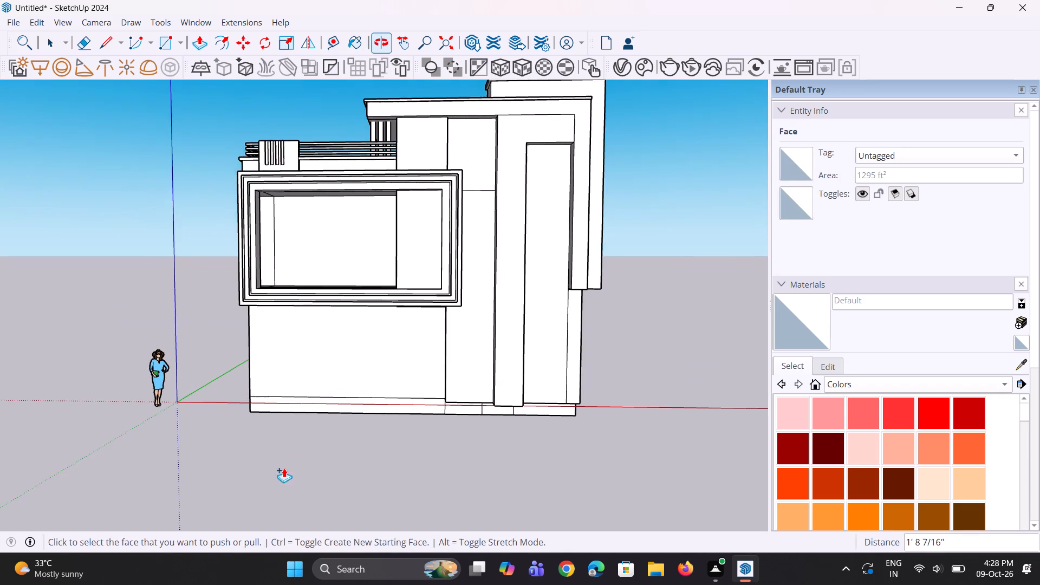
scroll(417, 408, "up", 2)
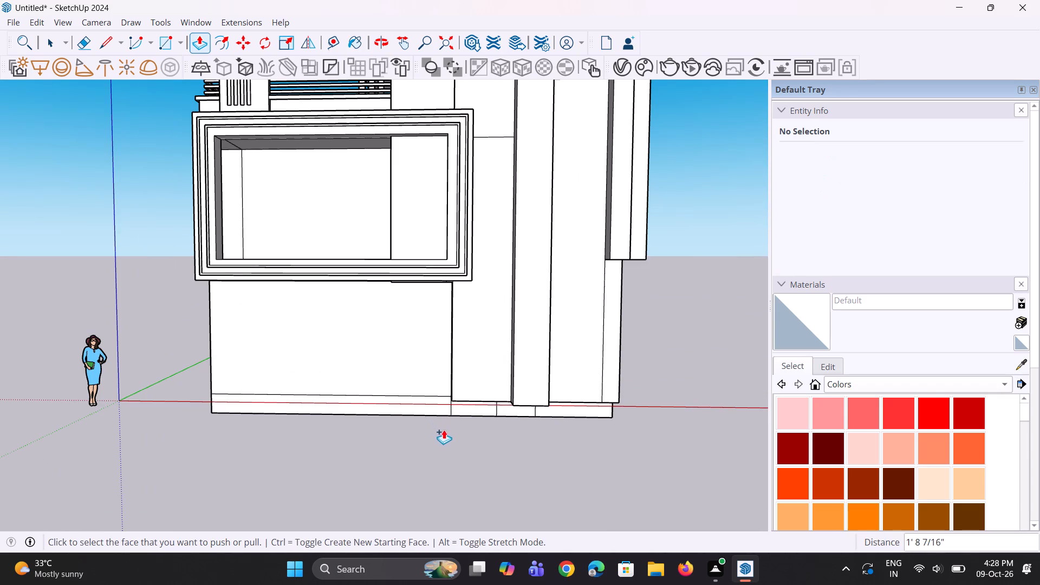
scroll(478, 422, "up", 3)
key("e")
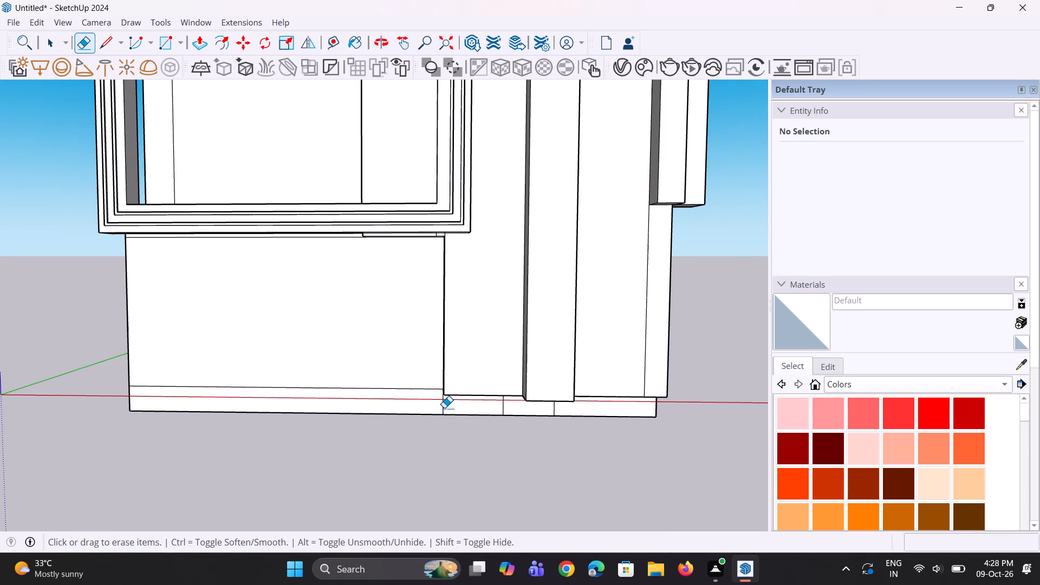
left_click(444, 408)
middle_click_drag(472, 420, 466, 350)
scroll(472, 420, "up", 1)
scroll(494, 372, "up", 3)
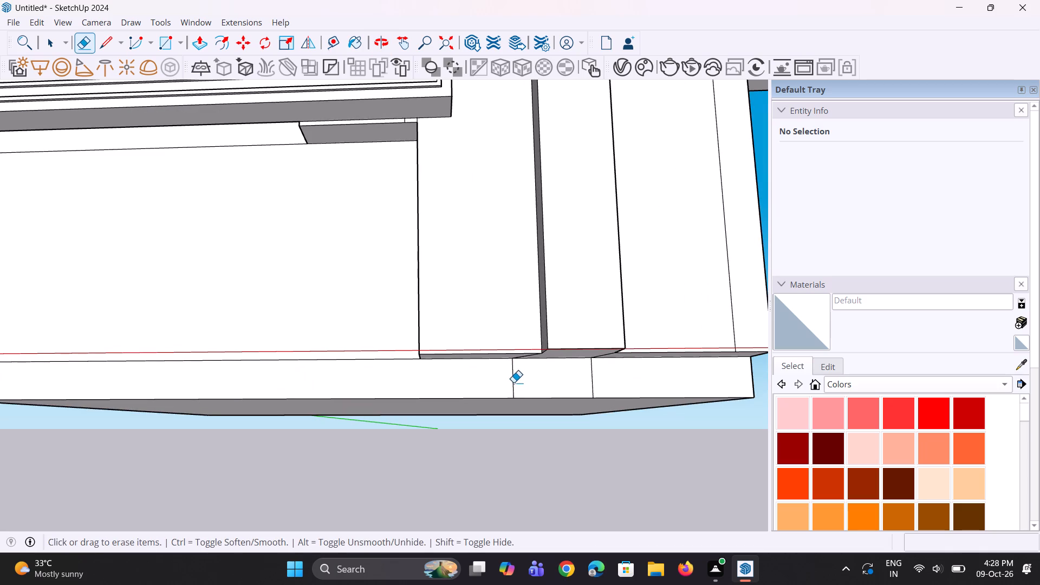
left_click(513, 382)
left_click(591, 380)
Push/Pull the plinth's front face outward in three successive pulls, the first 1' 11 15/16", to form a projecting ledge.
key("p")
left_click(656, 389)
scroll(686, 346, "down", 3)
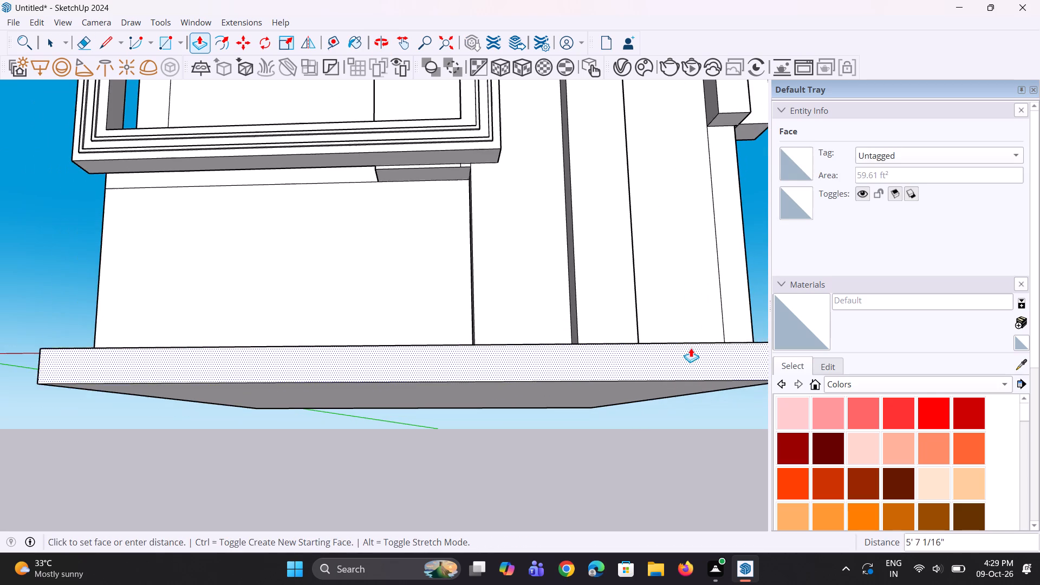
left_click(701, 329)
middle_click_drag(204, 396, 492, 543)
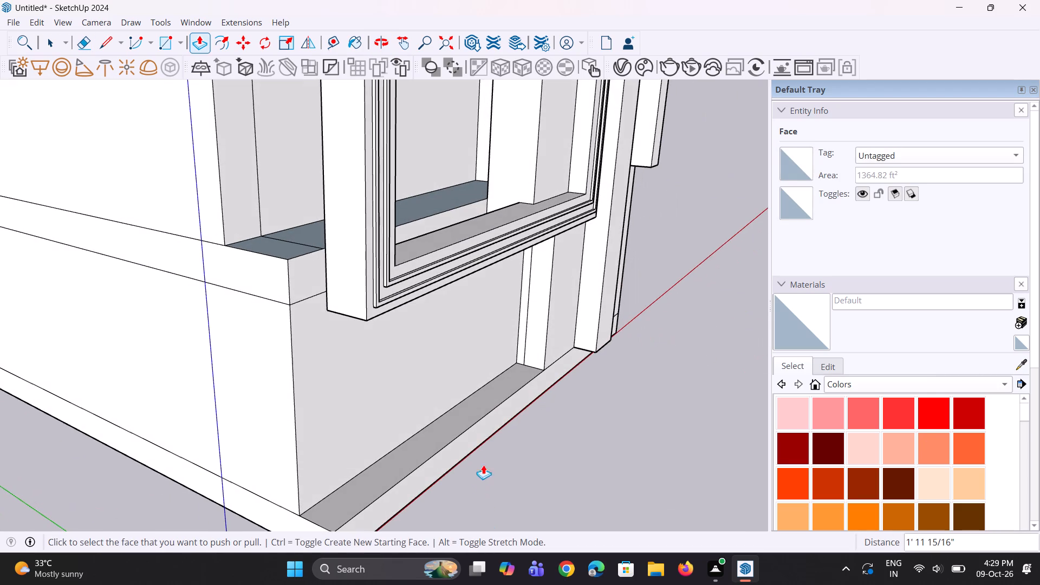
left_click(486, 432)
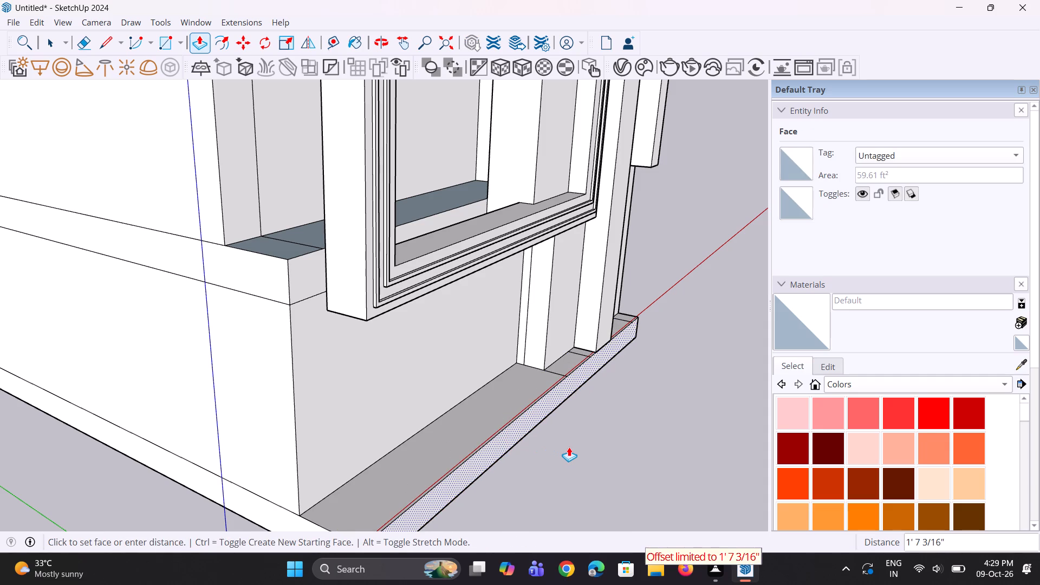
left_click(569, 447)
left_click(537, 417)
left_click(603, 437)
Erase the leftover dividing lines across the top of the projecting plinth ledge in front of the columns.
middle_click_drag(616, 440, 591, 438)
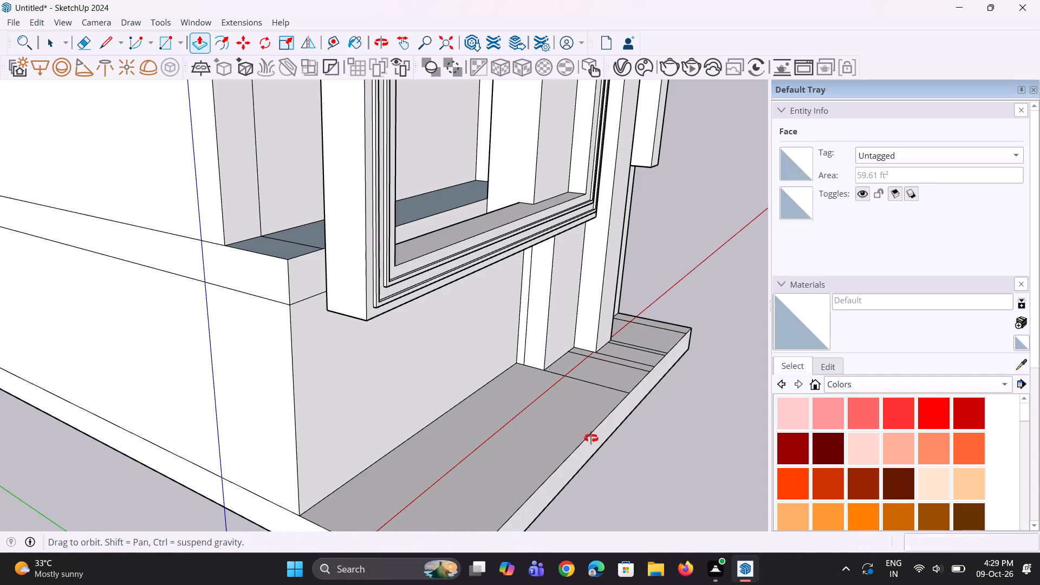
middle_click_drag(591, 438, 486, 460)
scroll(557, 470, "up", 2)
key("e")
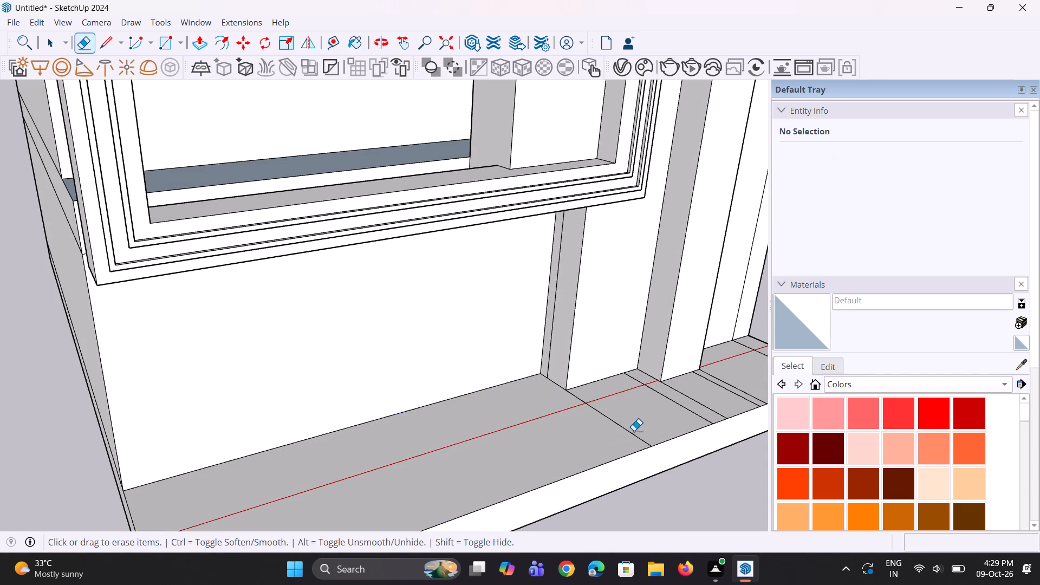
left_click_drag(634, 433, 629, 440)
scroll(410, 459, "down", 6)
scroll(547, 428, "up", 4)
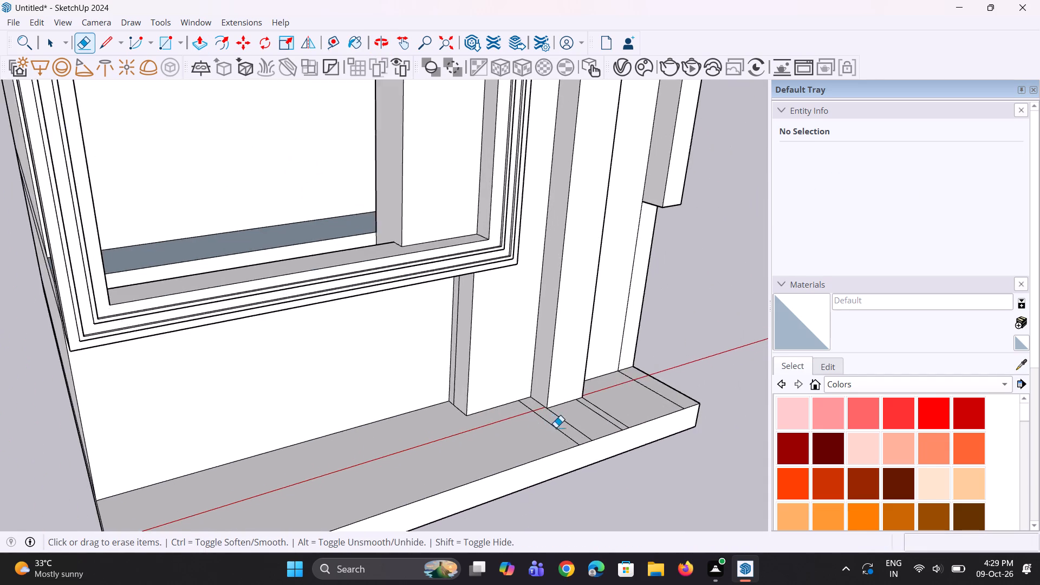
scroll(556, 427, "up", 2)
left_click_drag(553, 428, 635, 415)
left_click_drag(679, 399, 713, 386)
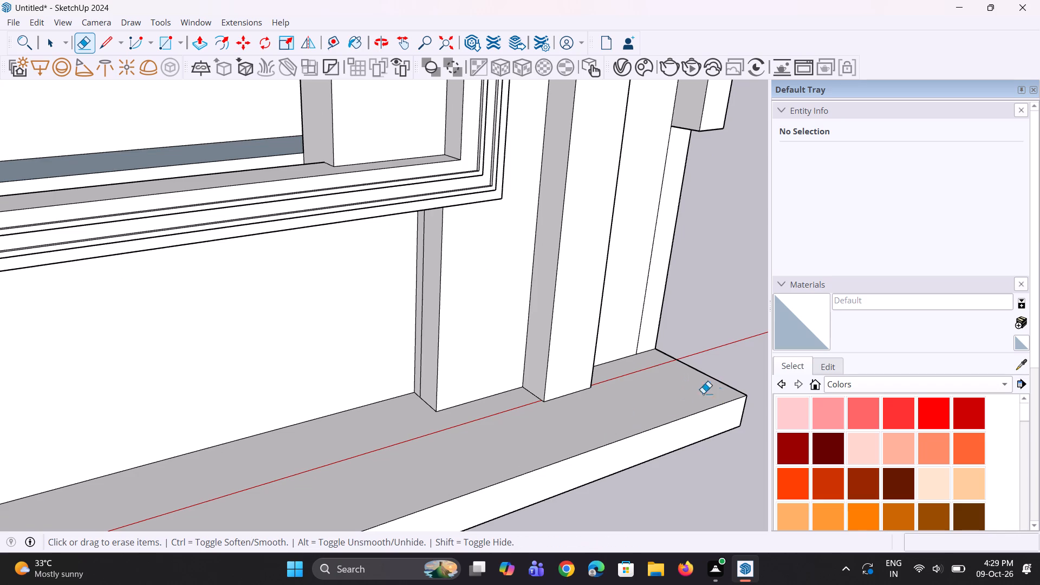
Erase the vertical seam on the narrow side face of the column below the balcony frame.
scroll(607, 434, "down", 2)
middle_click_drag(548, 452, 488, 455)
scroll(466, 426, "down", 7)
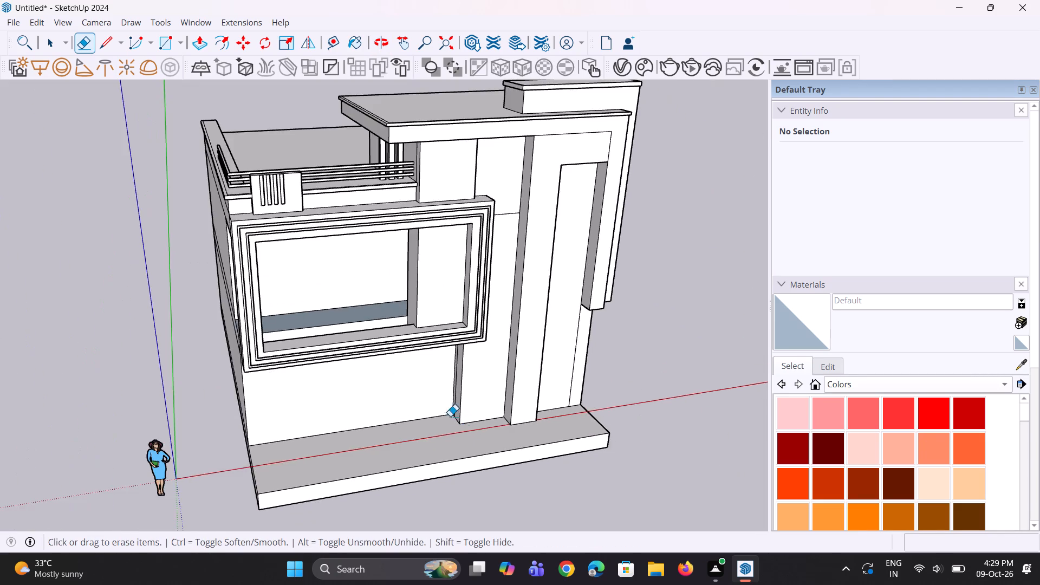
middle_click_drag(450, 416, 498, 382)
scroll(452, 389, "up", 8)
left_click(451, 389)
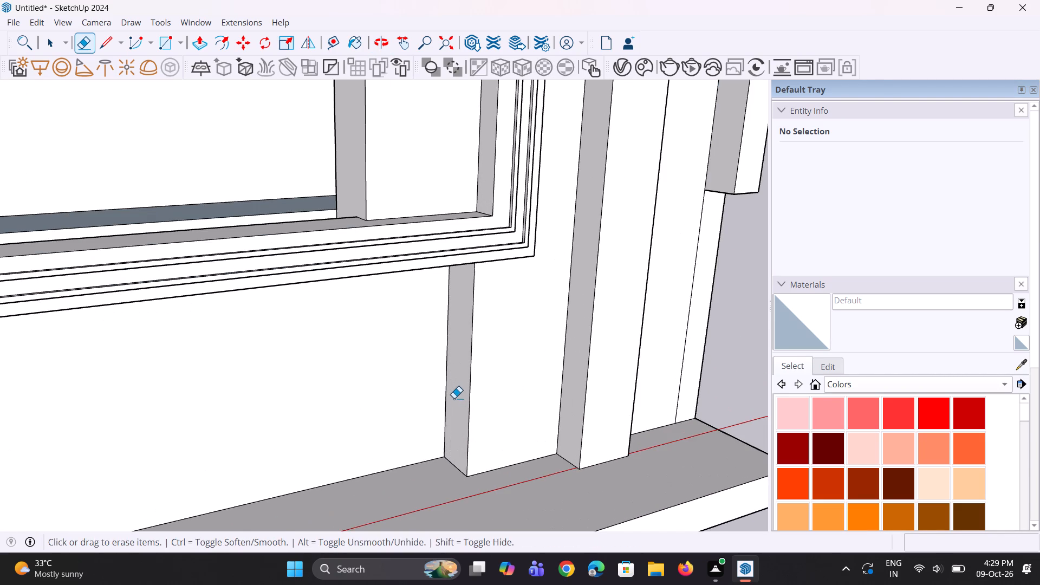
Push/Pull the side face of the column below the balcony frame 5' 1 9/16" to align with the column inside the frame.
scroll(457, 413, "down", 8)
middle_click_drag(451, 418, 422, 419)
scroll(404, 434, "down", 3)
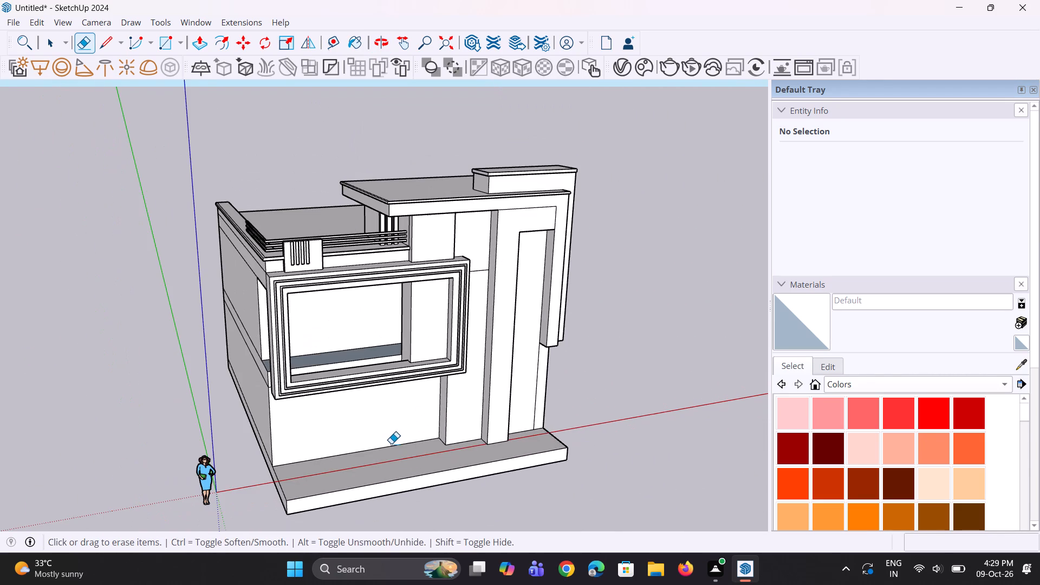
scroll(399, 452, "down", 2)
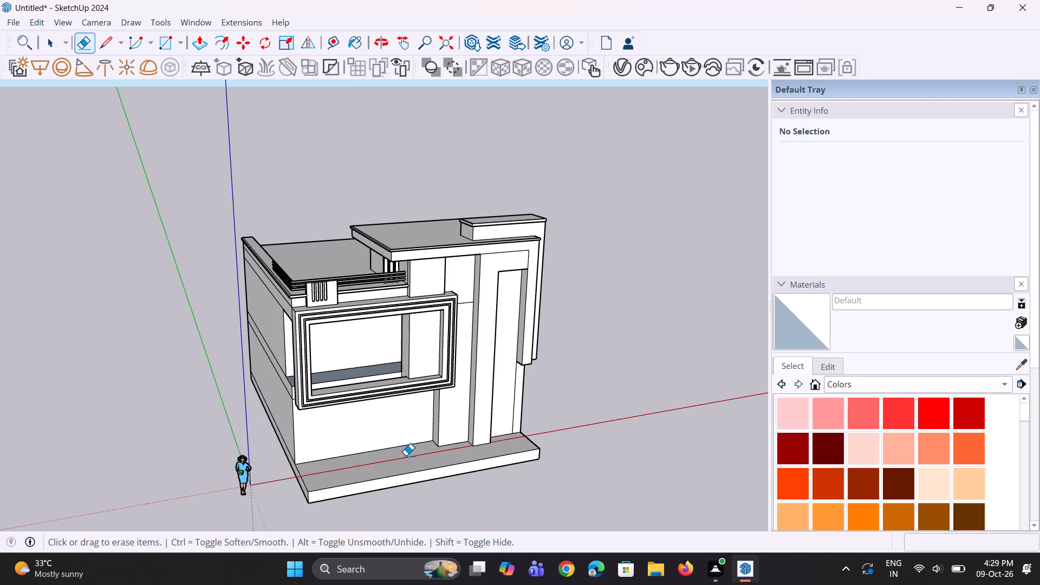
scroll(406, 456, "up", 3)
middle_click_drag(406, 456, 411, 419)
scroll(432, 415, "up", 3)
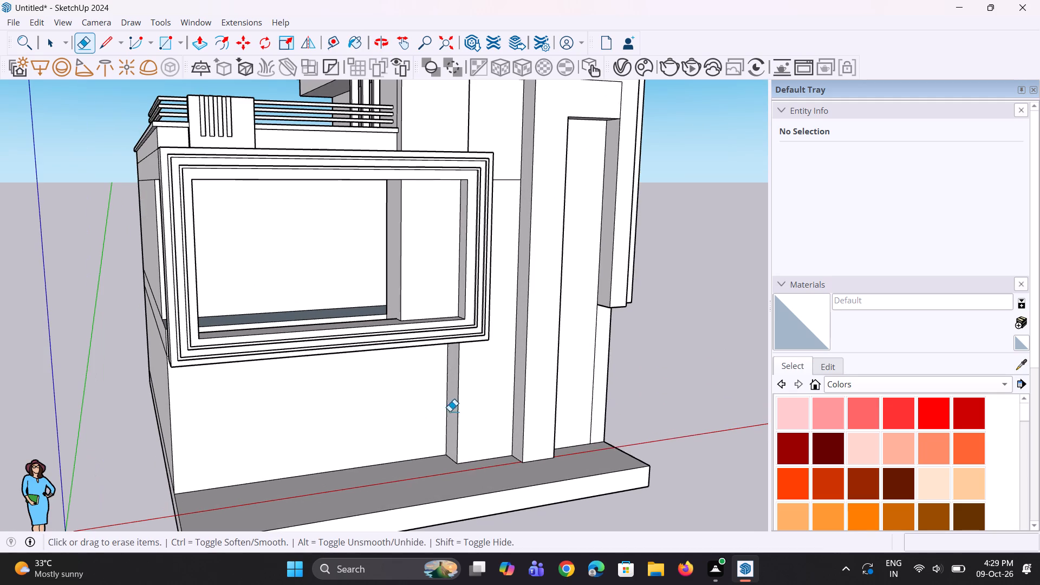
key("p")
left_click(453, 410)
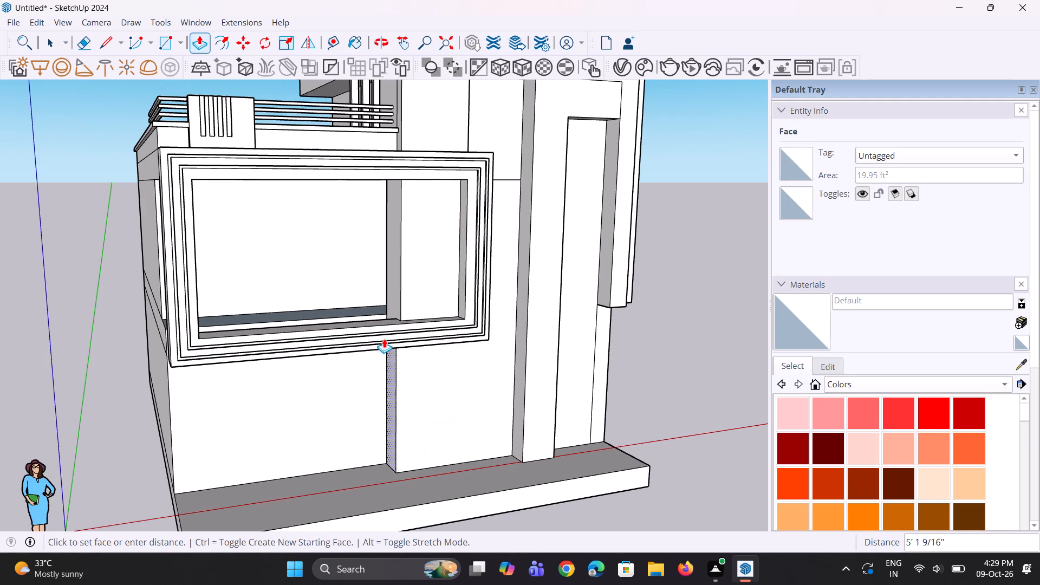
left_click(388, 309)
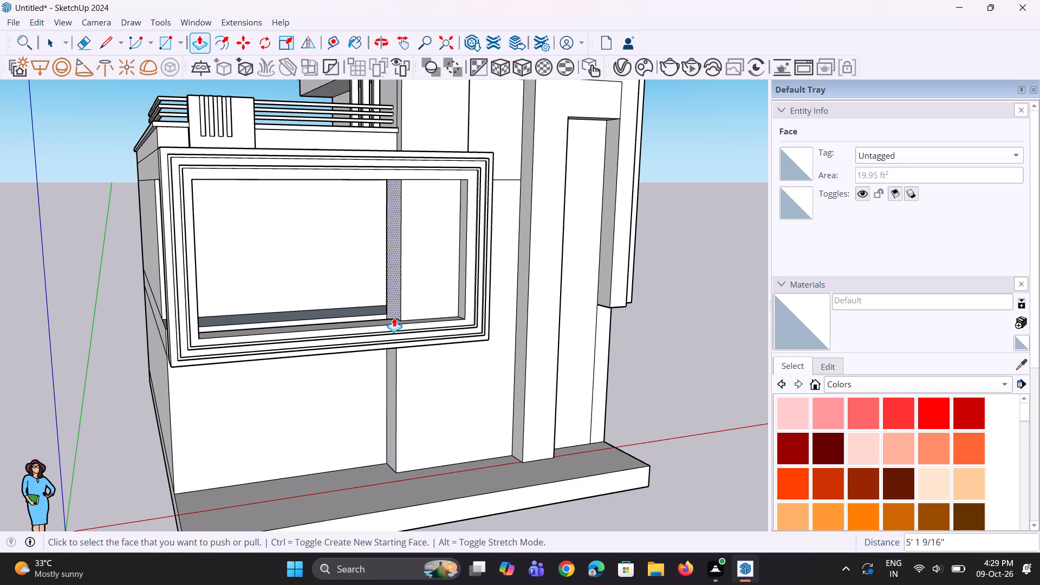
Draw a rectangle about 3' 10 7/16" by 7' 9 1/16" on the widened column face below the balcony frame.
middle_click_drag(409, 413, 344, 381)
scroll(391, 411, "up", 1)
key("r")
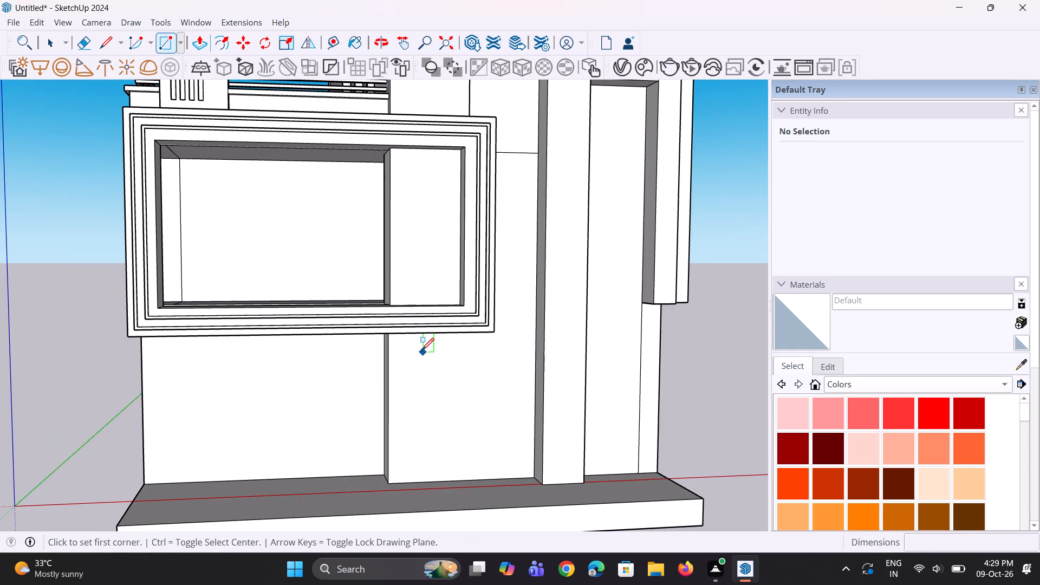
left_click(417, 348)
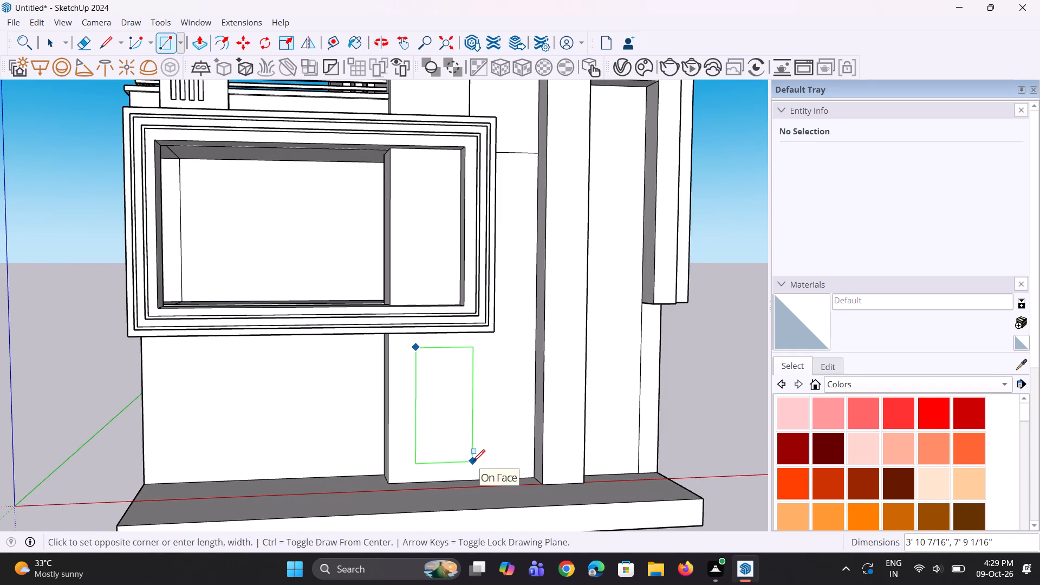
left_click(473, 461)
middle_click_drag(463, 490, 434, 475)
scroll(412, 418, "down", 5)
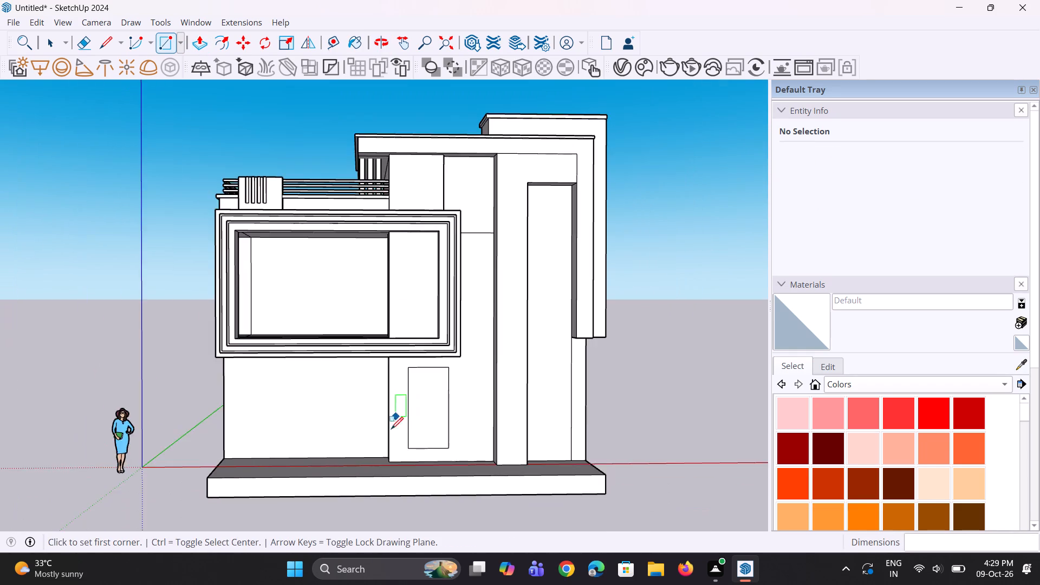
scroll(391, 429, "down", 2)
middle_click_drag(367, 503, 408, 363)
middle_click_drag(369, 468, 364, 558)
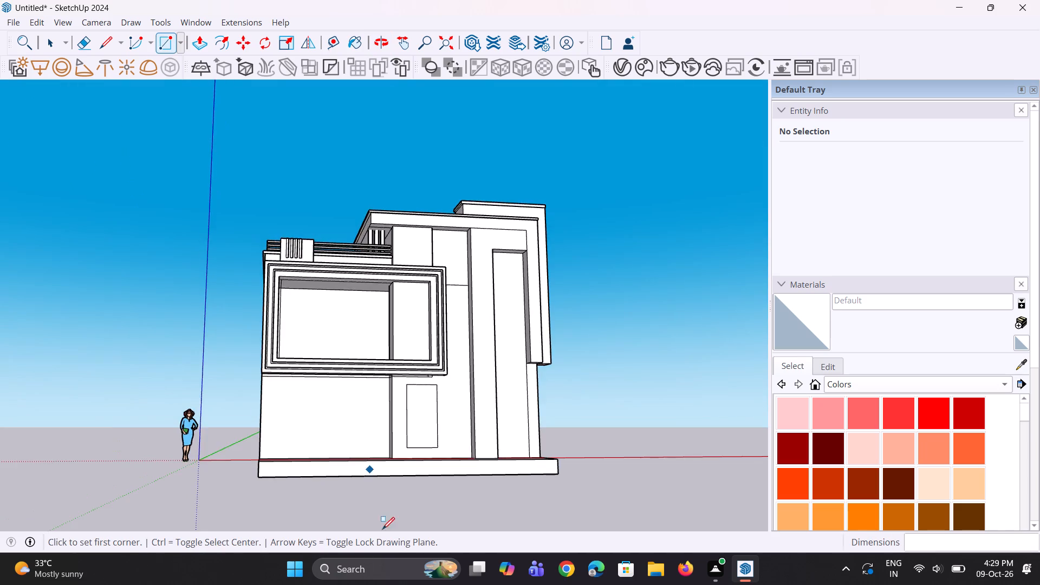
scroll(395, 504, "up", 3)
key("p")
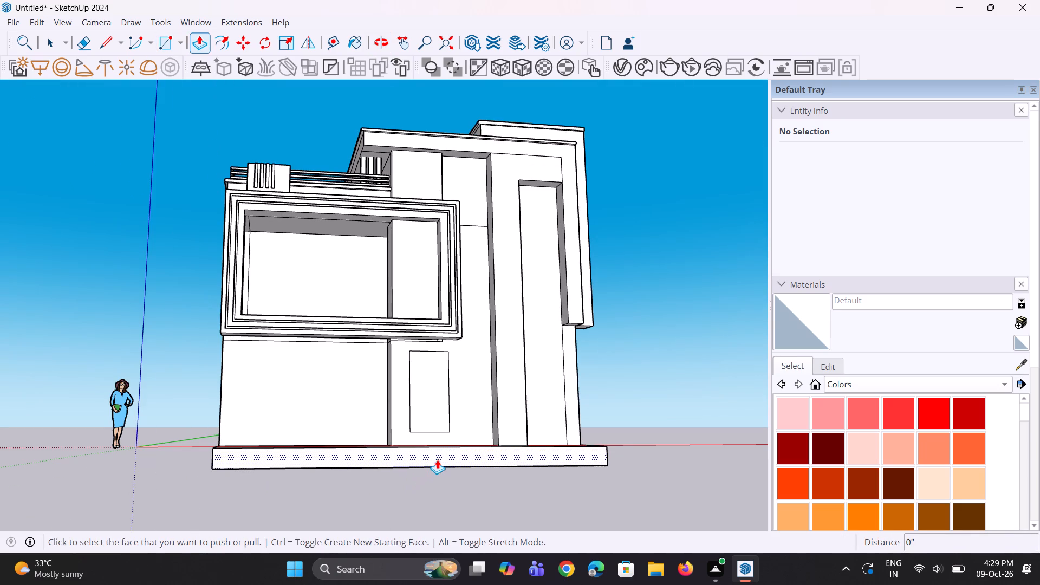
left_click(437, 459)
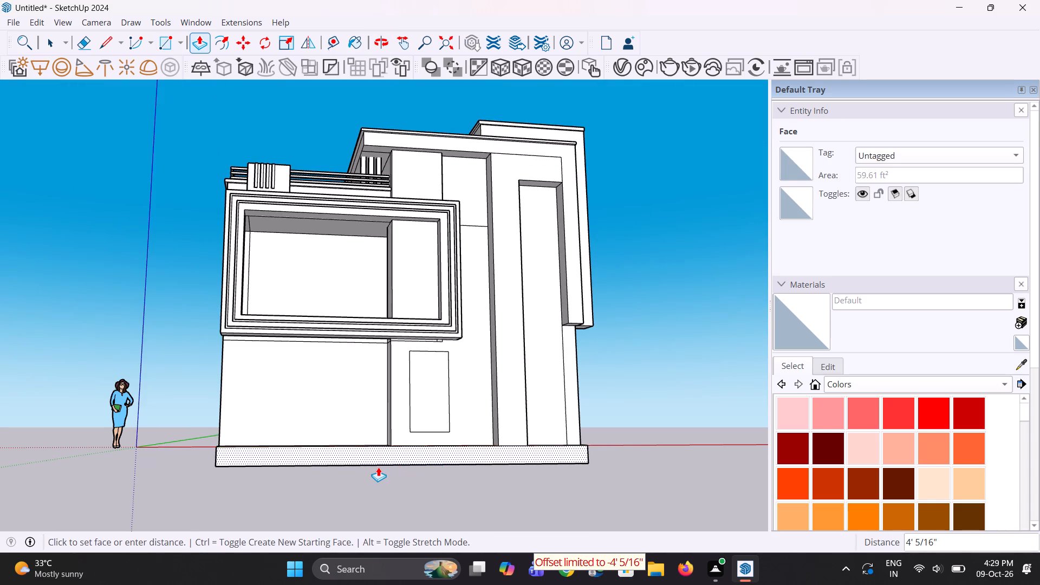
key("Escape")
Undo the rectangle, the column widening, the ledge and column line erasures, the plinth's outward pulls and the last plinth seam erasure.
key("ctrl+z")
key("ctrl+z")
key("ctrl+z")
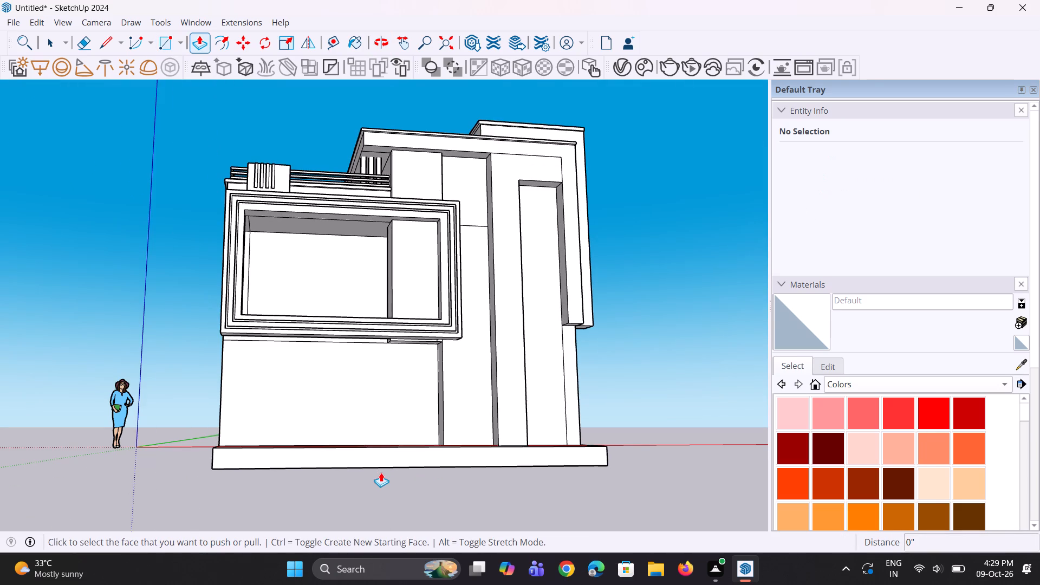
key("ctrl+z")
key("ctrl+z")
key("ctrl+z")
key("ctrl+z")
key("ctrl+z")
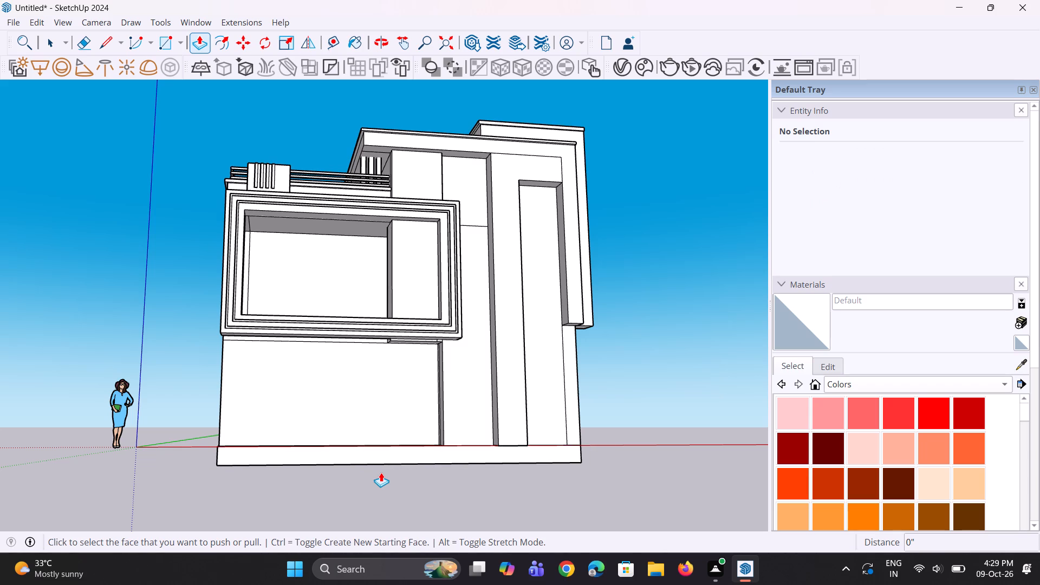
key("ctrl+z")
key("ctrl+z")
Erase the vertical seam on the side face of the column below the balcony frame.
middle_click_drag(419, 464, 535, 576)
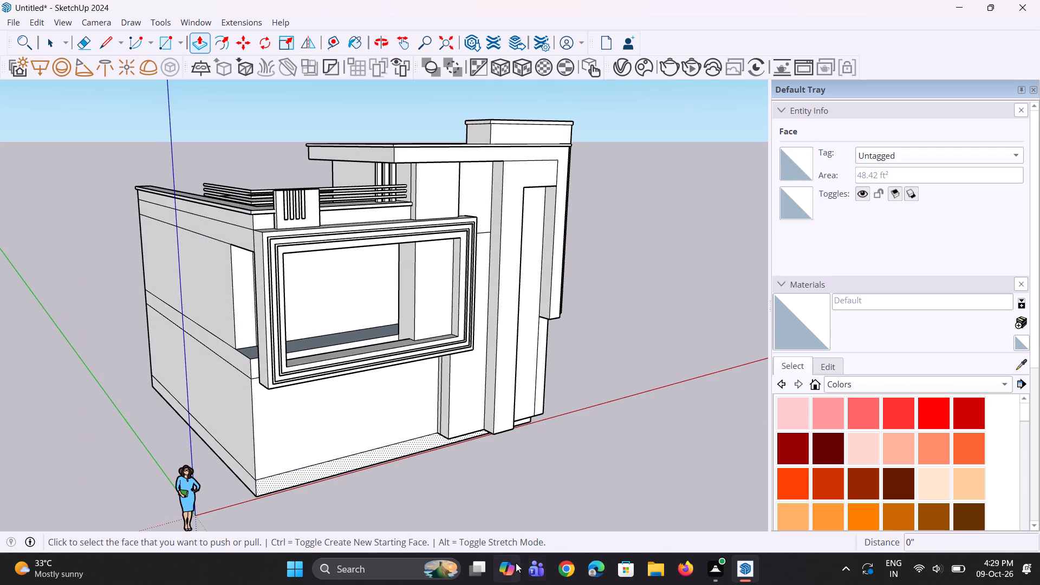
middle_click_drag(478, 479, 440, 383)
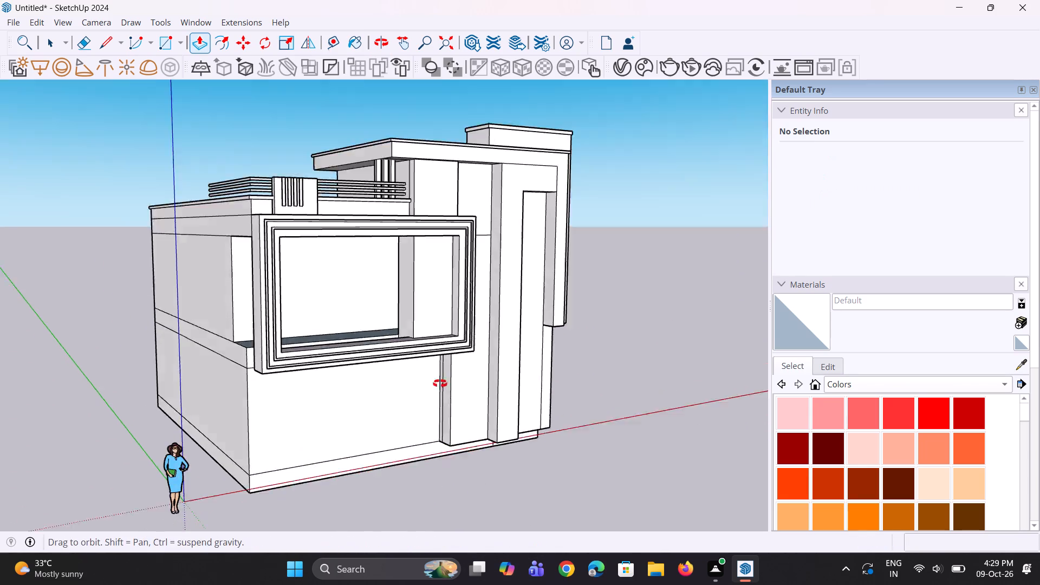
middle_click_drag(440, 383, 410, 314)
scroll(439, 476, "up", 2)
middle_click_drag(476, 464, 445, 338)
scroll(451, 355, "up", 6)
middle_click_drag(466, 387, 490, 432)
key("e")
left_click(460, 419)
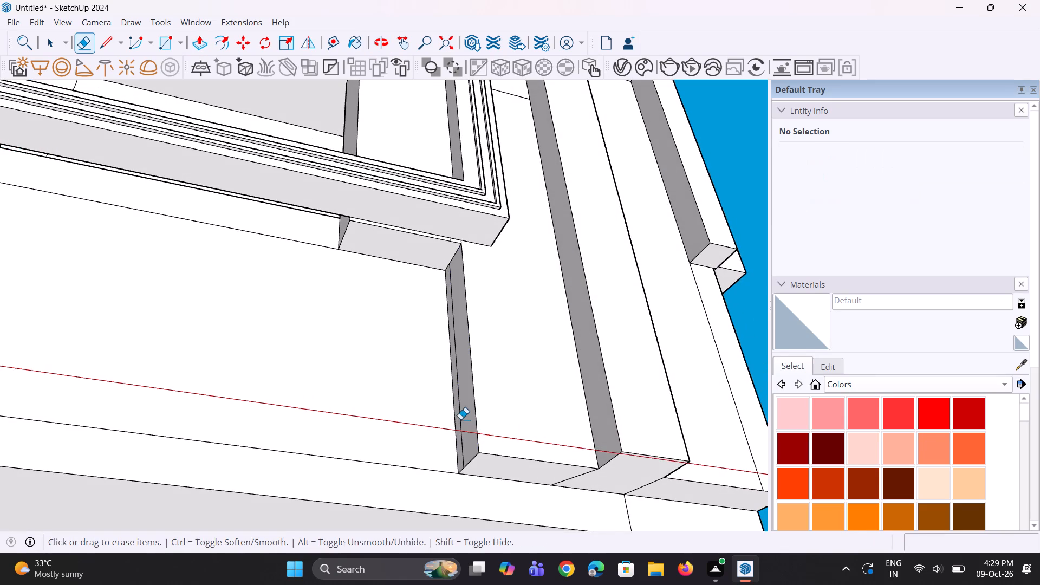
Undo the column seam erasure, the remaining plinth seam erasures and the downward extrusion that formed the plinth.
middle_click_drag(507, 504, 507, 431)
key("p")
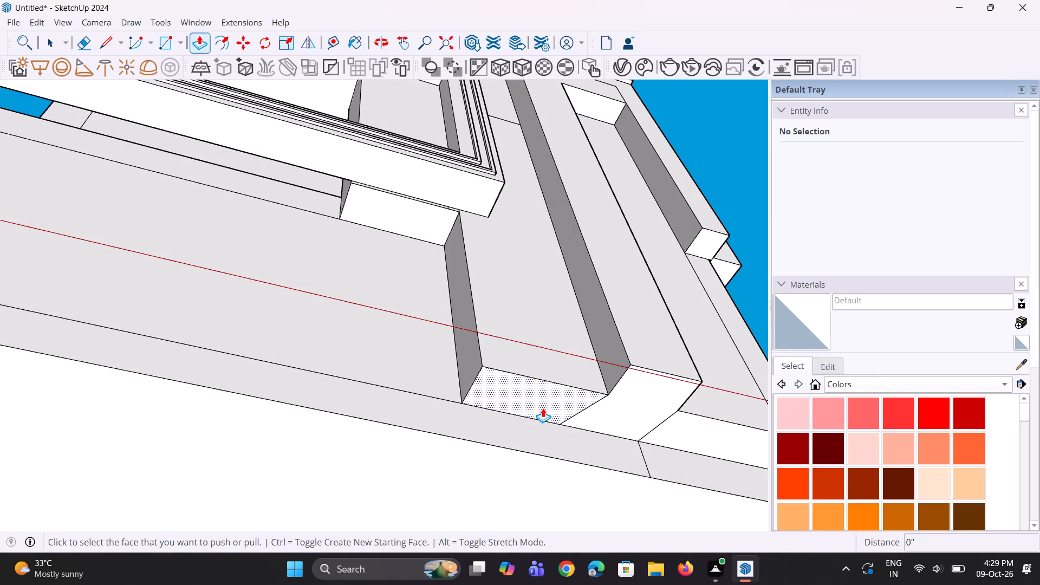
key("ctrl+z")
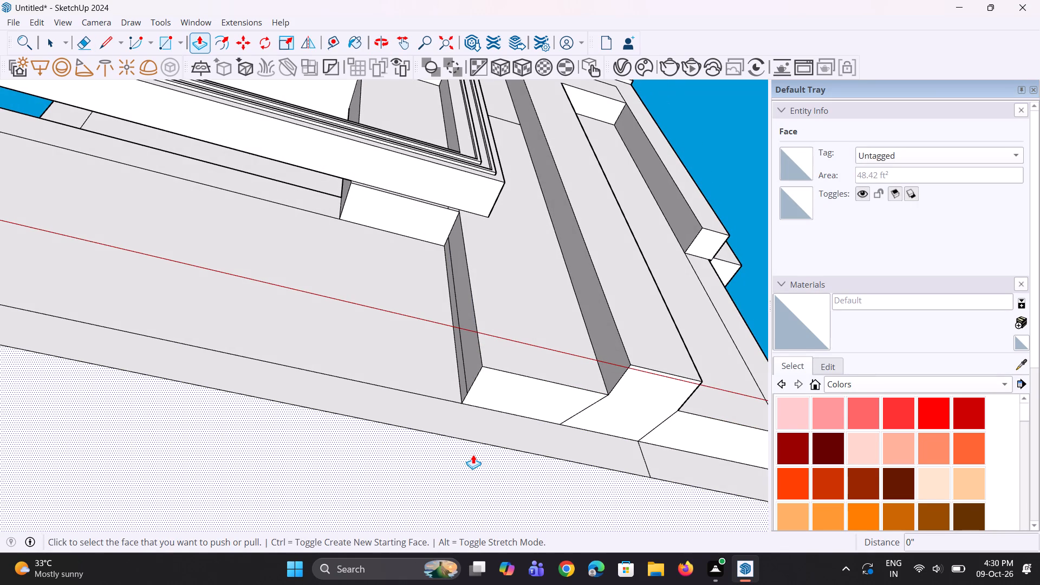
key("ctrl+z")
key("ctrl+z")
key("ctrl+z")
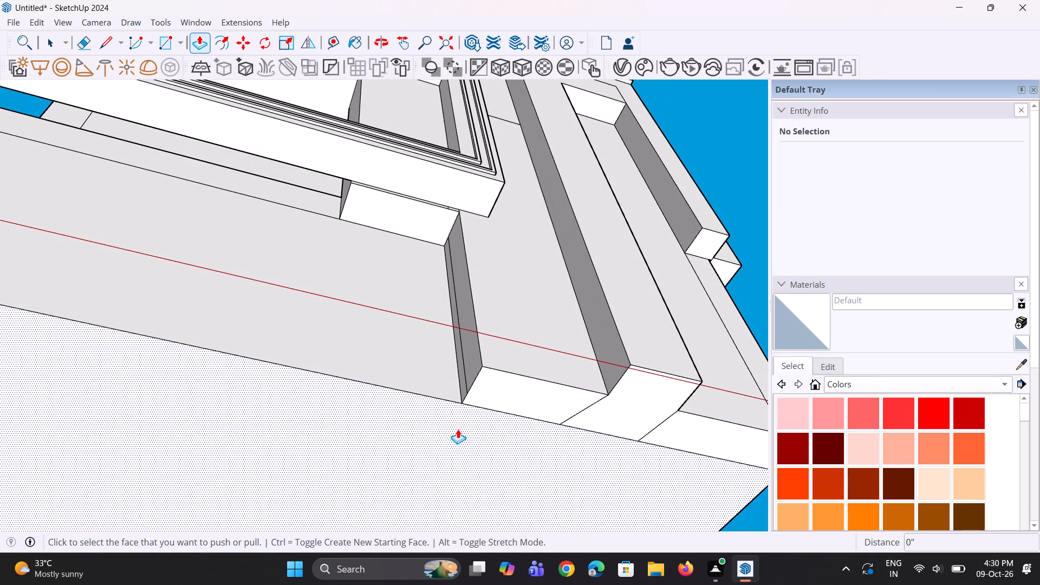
Extrude the base underside down about 2' 3 3/16" and lower the front column undersides by the same distance.
left_click(458, 429)
left_click(456, 479)
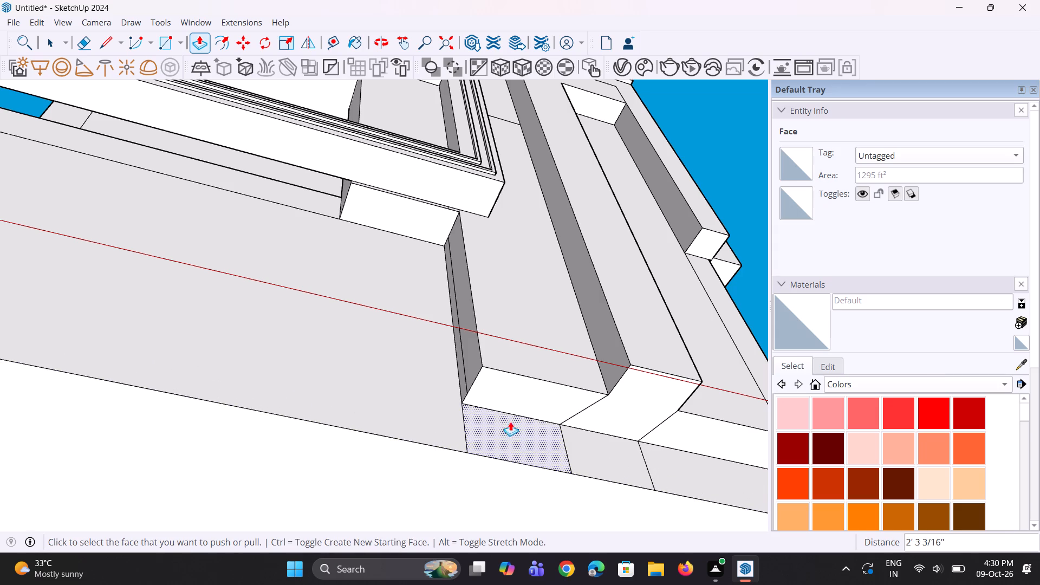
double_click(511, 404)
double_click(633, 400)
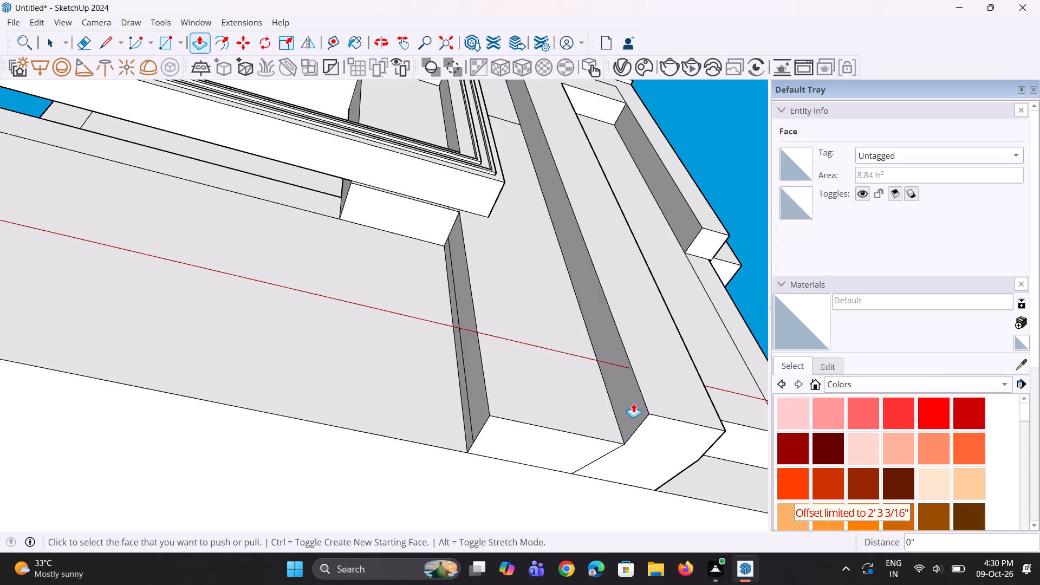
scroll(436, 434, "down", 6)
double_click(578, 424)
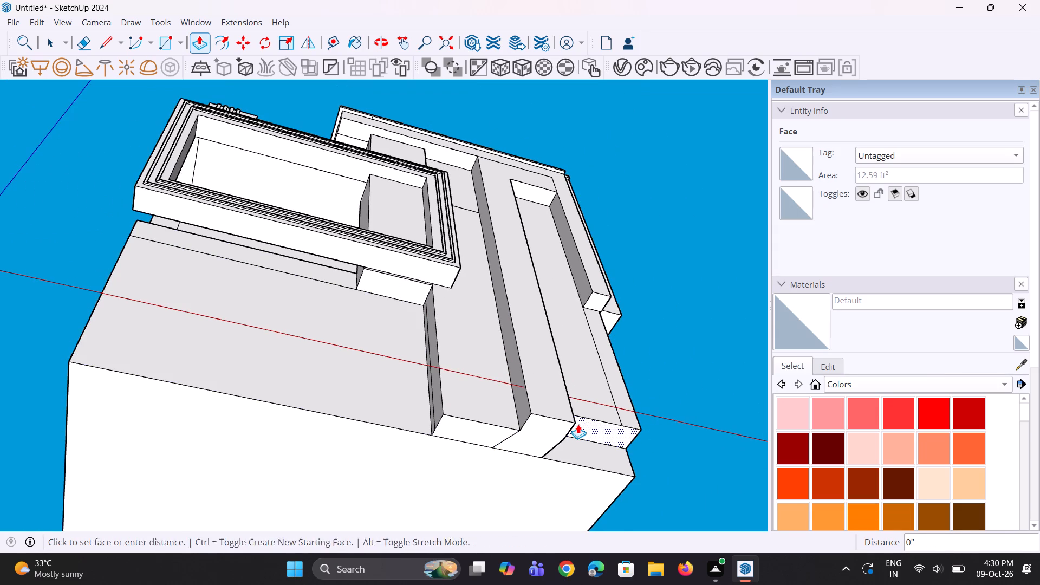
Erase the vertical seam on the side face of the column below the balcony frame.
scroll(406, 439, "down", 1)
middle_click_drag(409, 432, 401, 584)
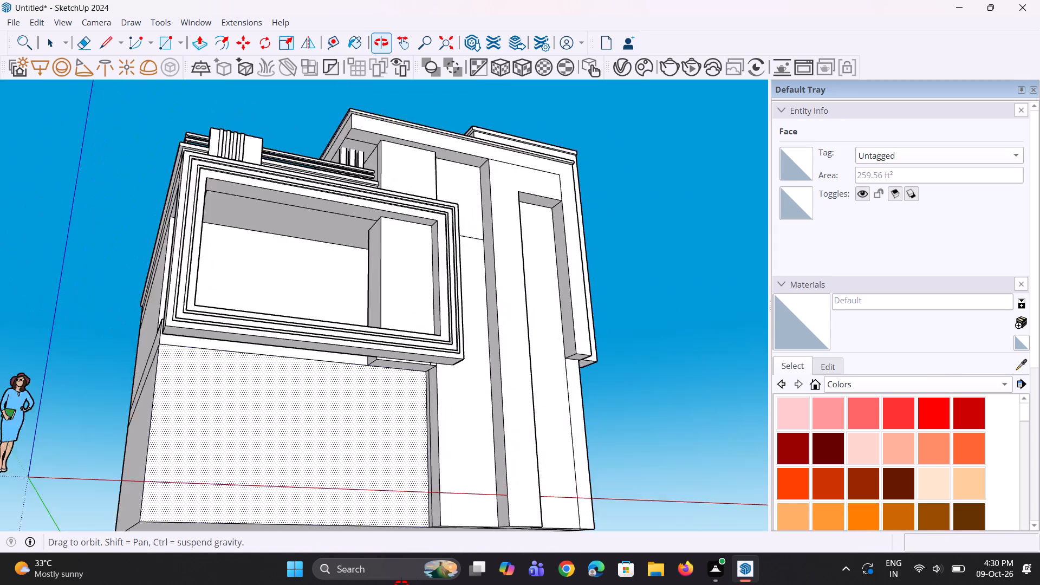
middle_click_drag(401, 584, 400, 584)
scroll(397, 464, "up", 3)
middle_click_drag(401, 466, 482, 495)
scroll(444, 448, "up", 2)
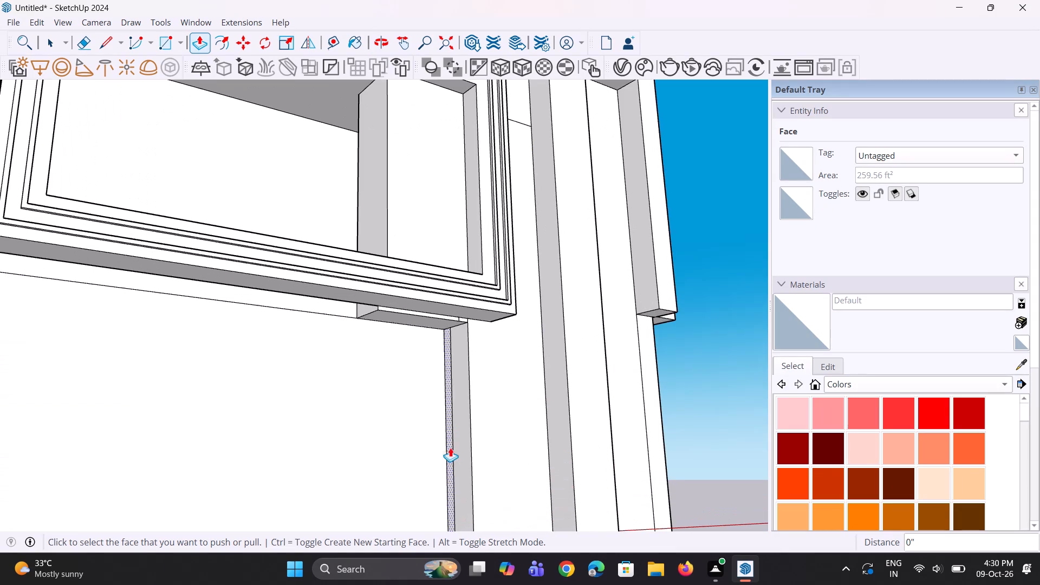
key("e")
left_click(452, 444)
Push/Pull the lower column's side face outward 5' 1 9/16" to line up with the column edge inside the balcony frame.
scroll(411, 386, "down", 8)
middle_click_drag(401, 414, 382, 432)
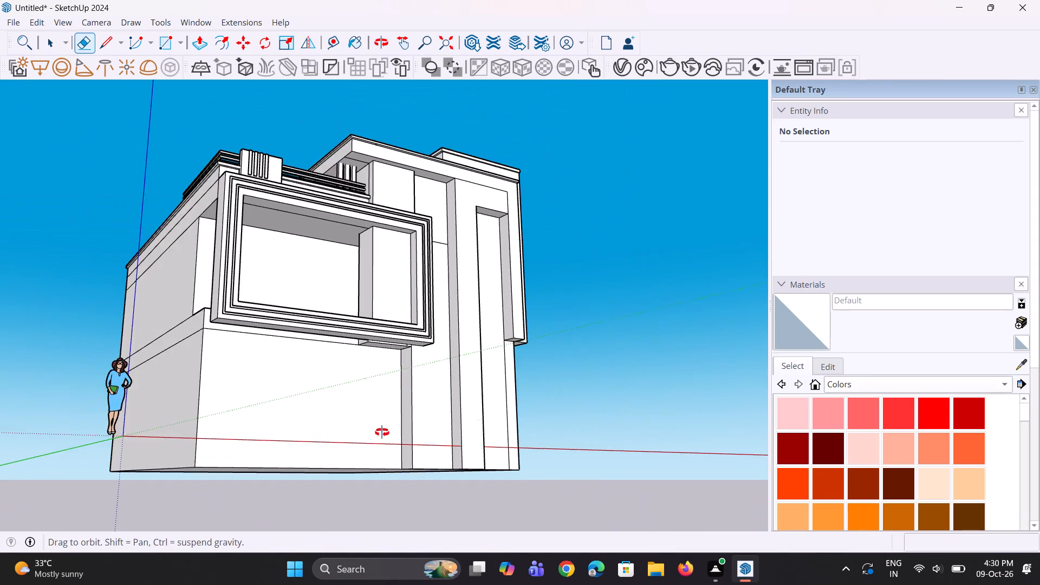
middle_click_drag(382, 432, 283, 479)
scroll(291, 480, "up", 2)
middle_click_drag(291, 480, 286, 478)
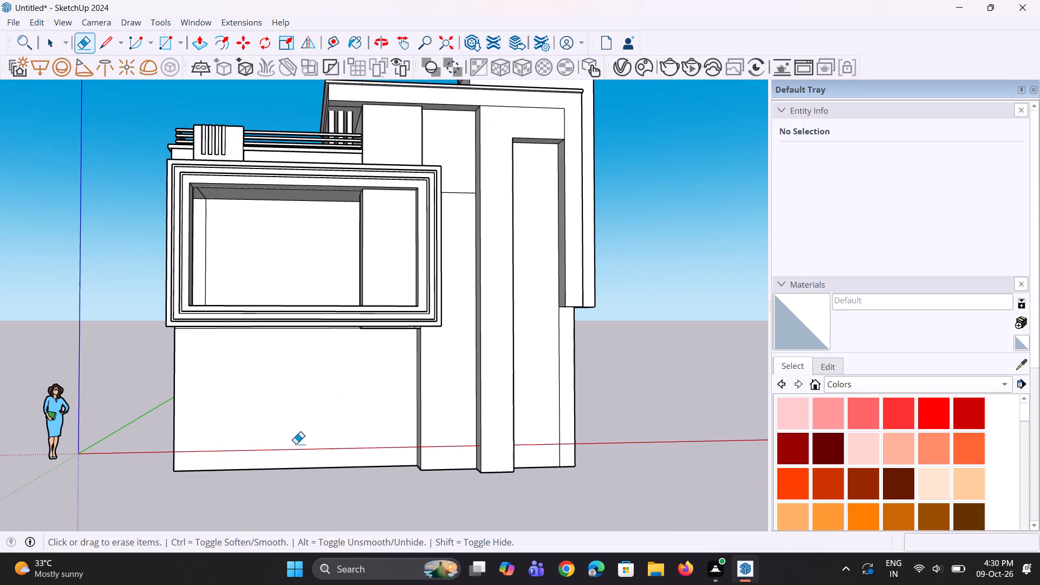
middle_click_drag(316, 429, 327, 304)
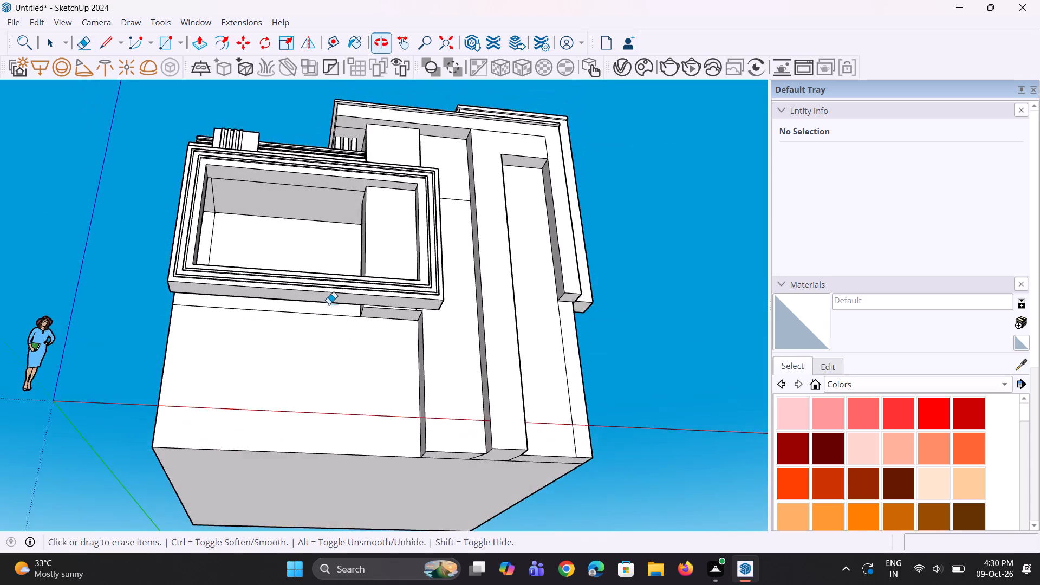
scroll(348, 324, "up", 2)
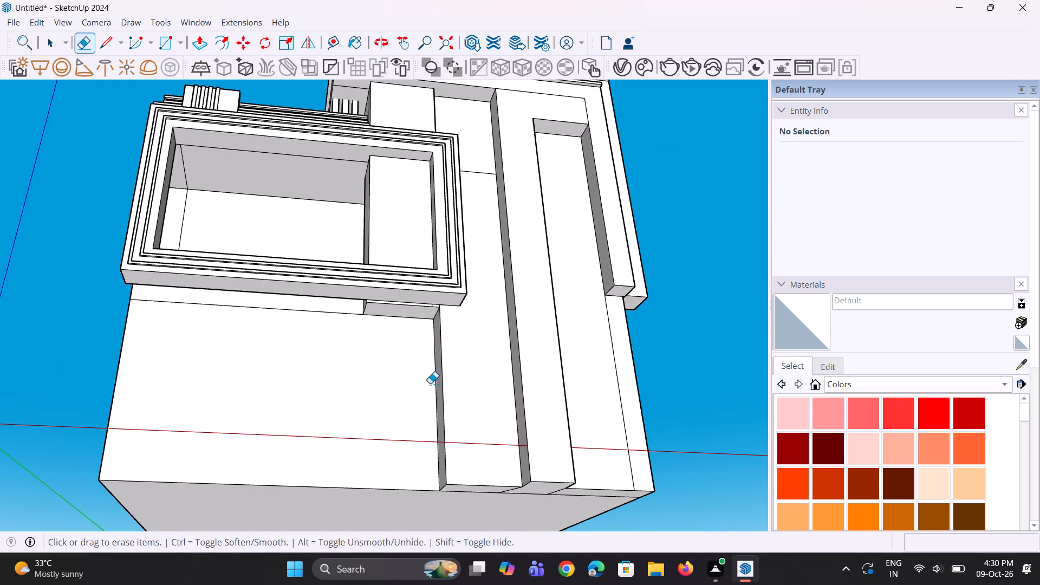
middle_click_drag(430, 383, 446, 370)
scroll(439, 370, "up", 2)
key("p")
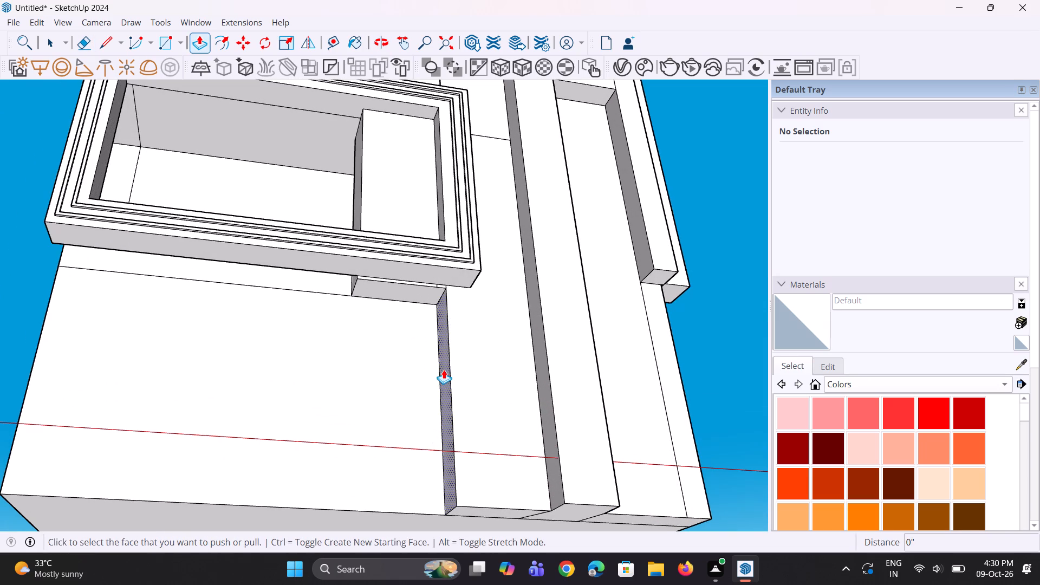
left_click(444, 369)
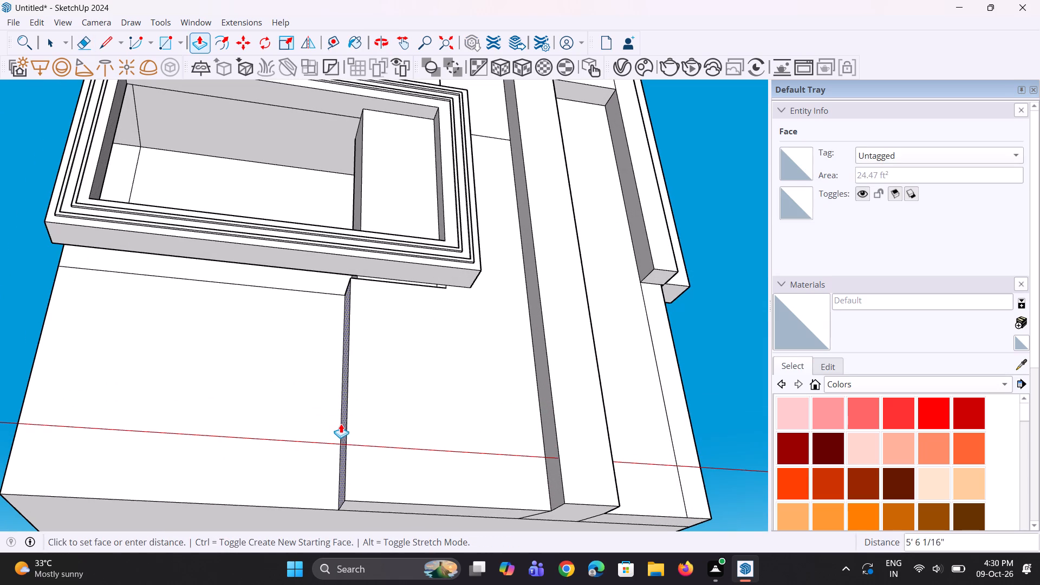
left_click(363, 178)
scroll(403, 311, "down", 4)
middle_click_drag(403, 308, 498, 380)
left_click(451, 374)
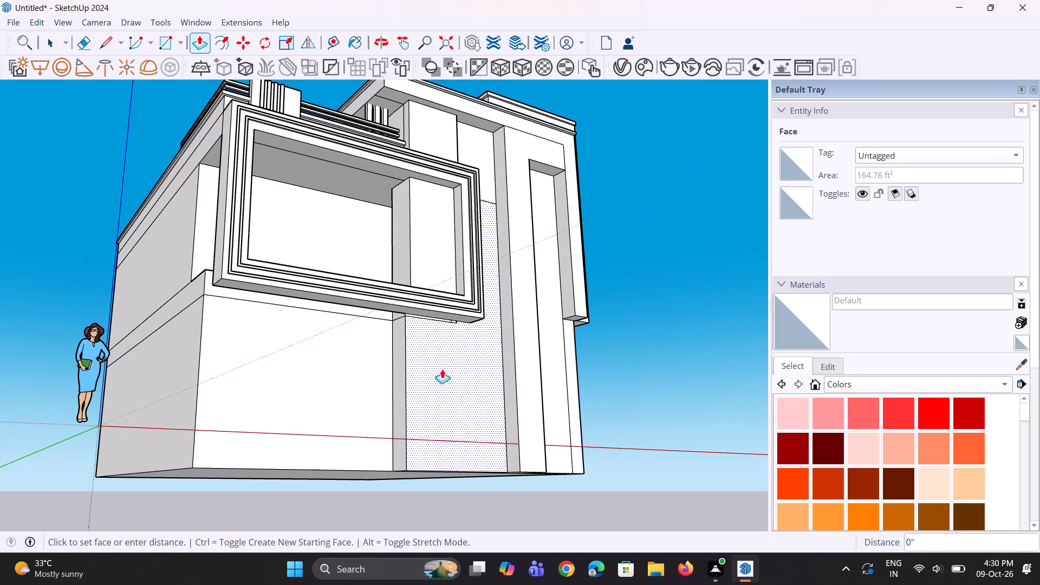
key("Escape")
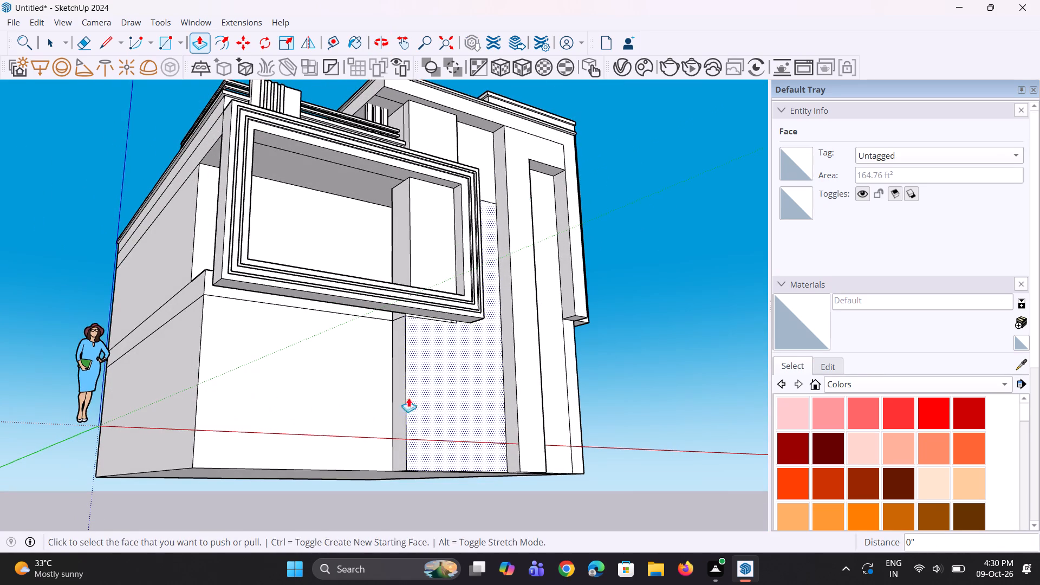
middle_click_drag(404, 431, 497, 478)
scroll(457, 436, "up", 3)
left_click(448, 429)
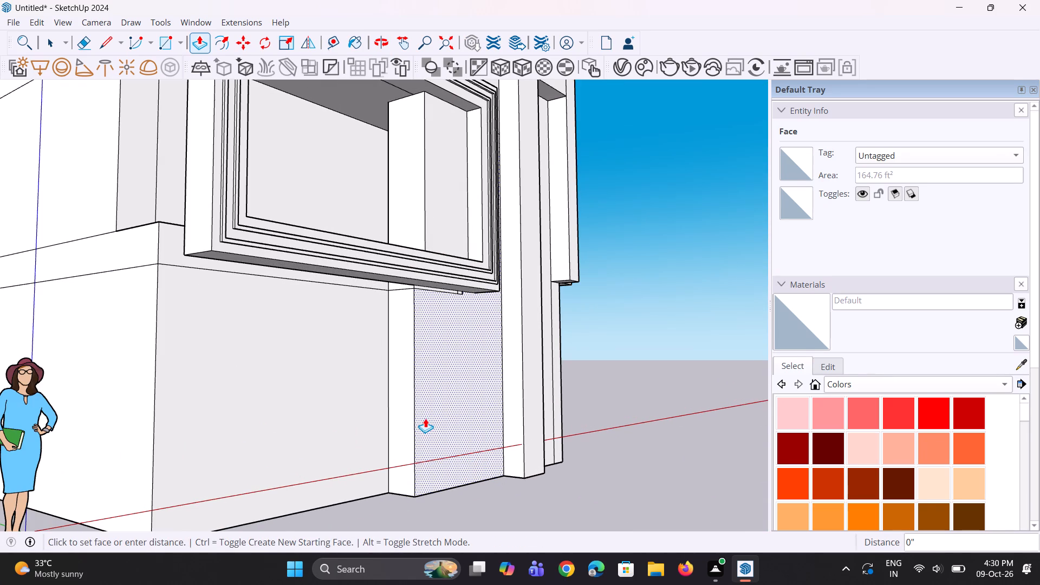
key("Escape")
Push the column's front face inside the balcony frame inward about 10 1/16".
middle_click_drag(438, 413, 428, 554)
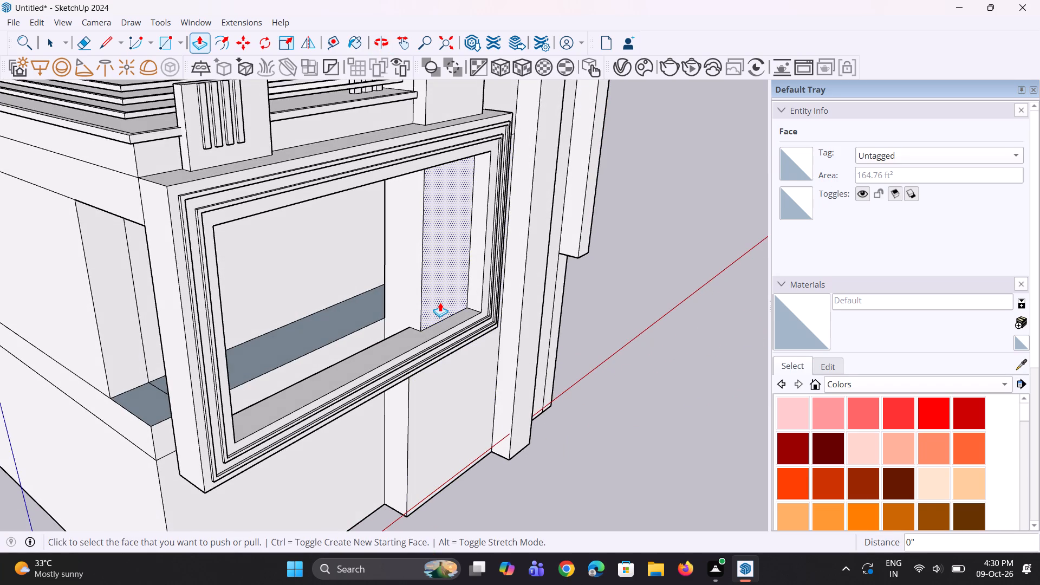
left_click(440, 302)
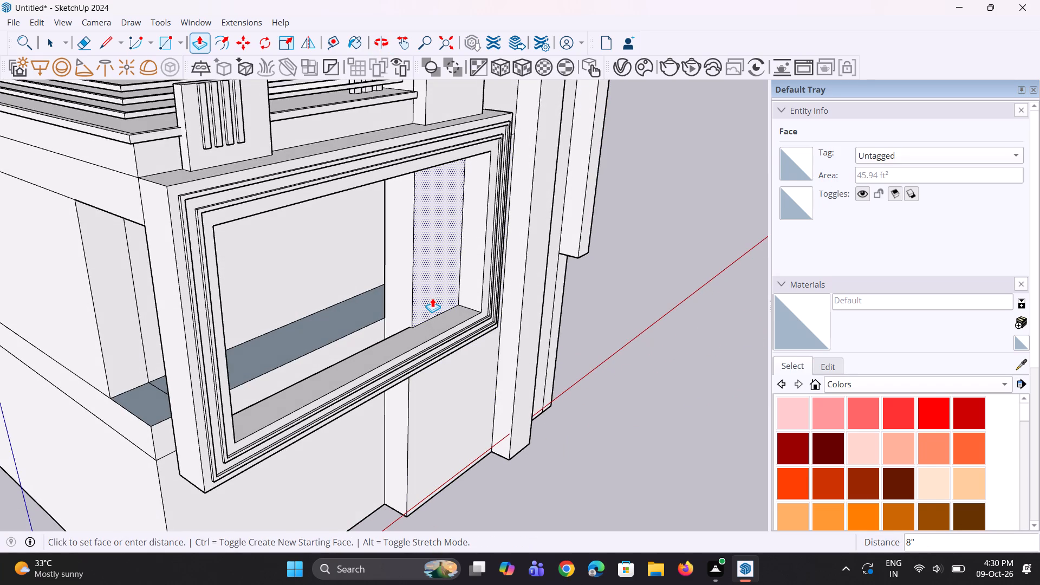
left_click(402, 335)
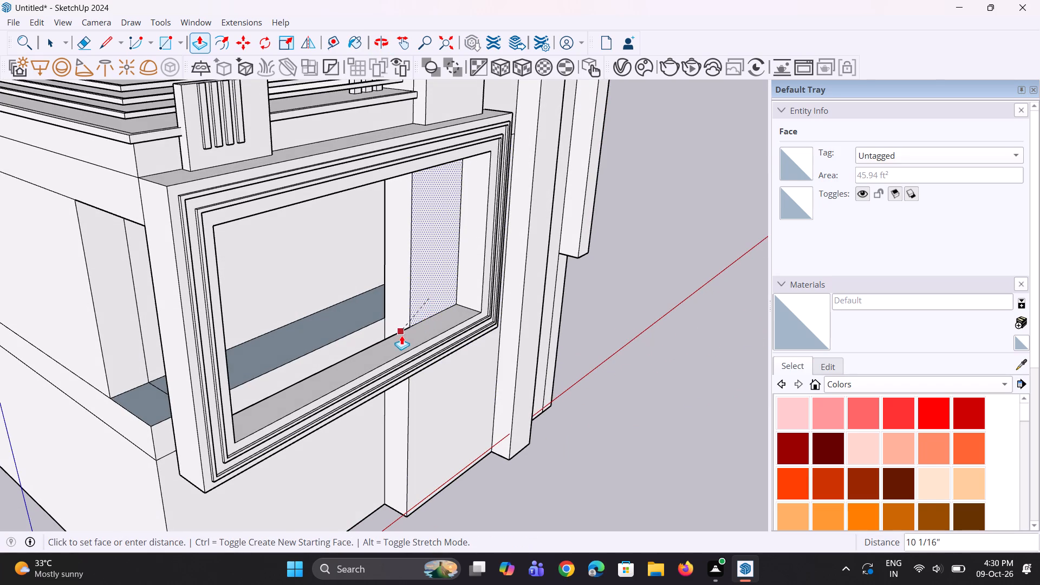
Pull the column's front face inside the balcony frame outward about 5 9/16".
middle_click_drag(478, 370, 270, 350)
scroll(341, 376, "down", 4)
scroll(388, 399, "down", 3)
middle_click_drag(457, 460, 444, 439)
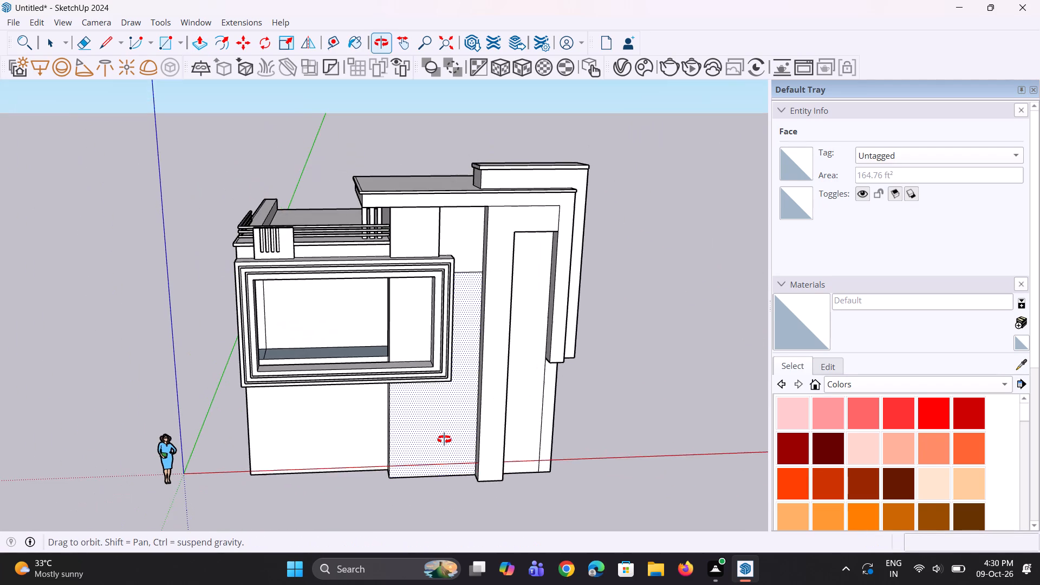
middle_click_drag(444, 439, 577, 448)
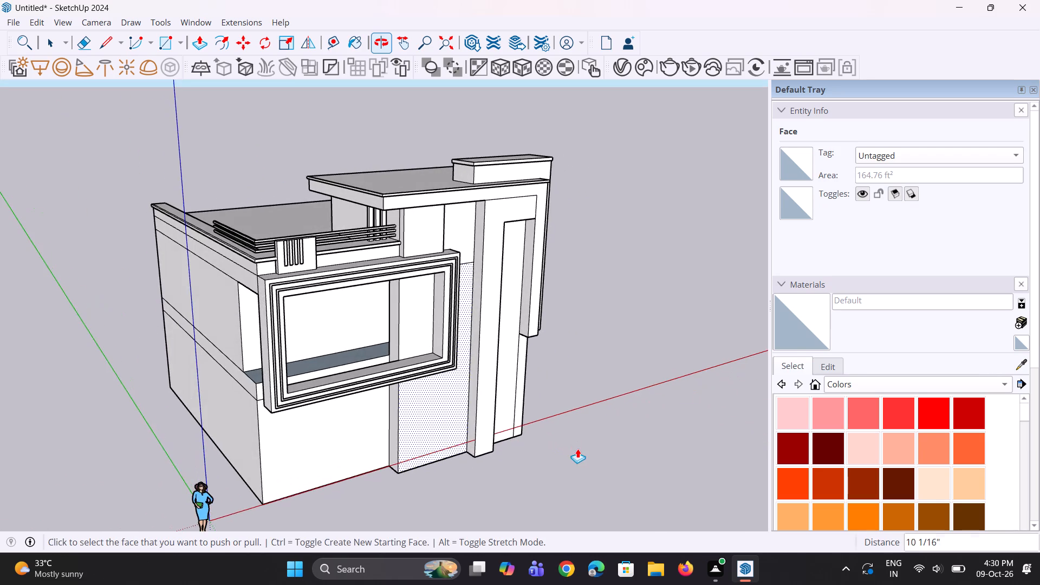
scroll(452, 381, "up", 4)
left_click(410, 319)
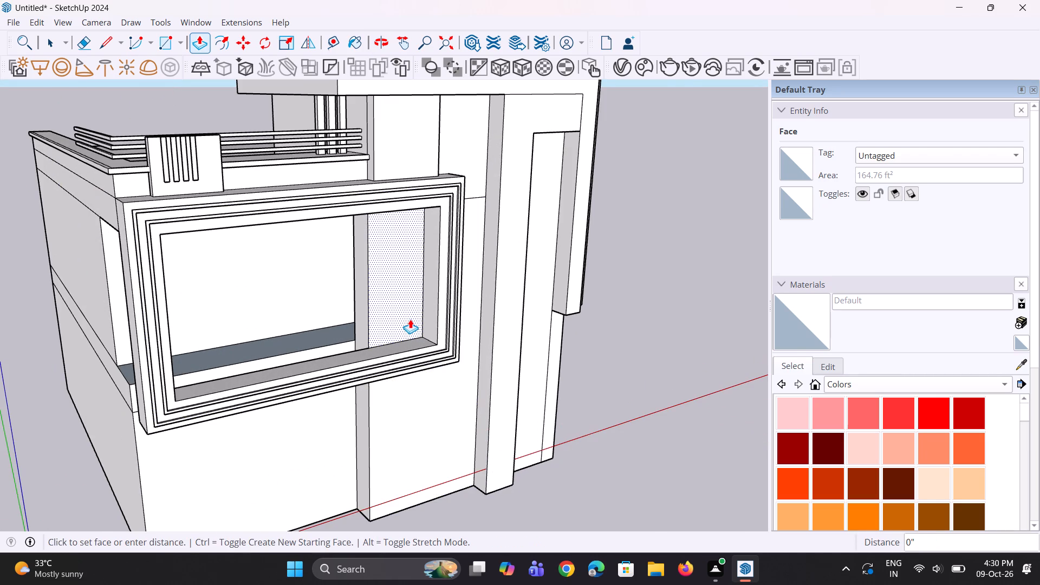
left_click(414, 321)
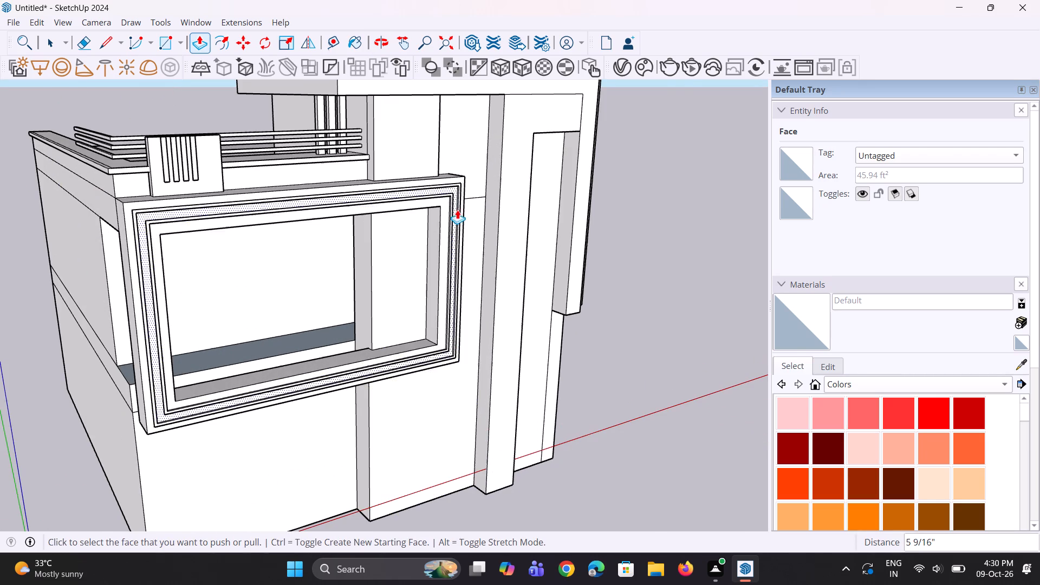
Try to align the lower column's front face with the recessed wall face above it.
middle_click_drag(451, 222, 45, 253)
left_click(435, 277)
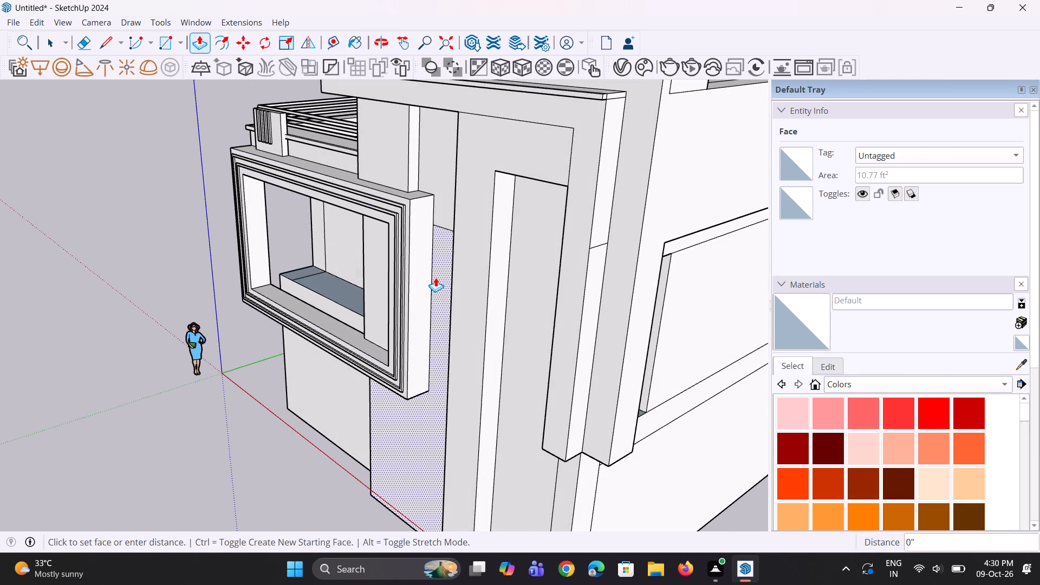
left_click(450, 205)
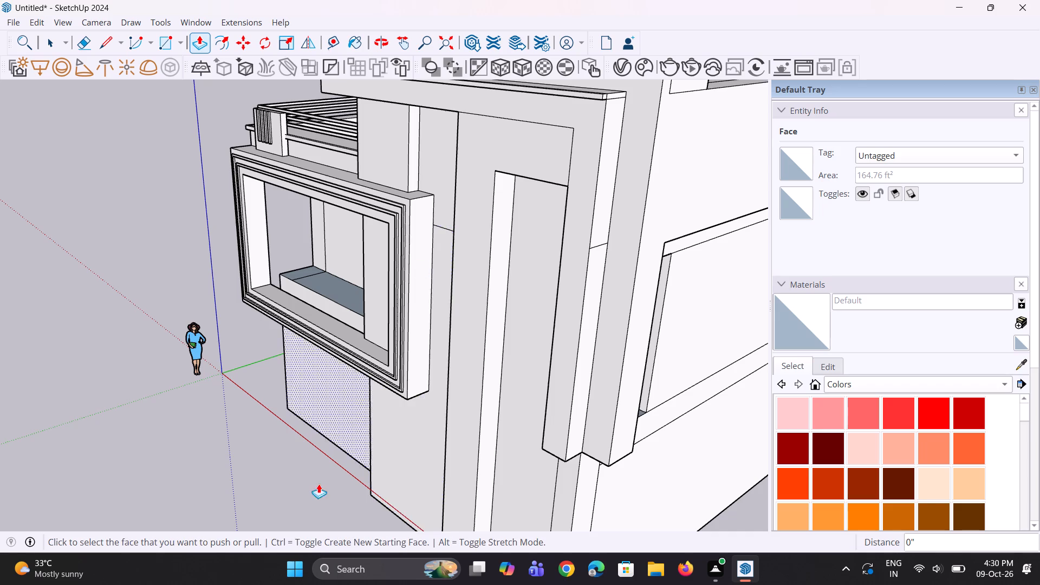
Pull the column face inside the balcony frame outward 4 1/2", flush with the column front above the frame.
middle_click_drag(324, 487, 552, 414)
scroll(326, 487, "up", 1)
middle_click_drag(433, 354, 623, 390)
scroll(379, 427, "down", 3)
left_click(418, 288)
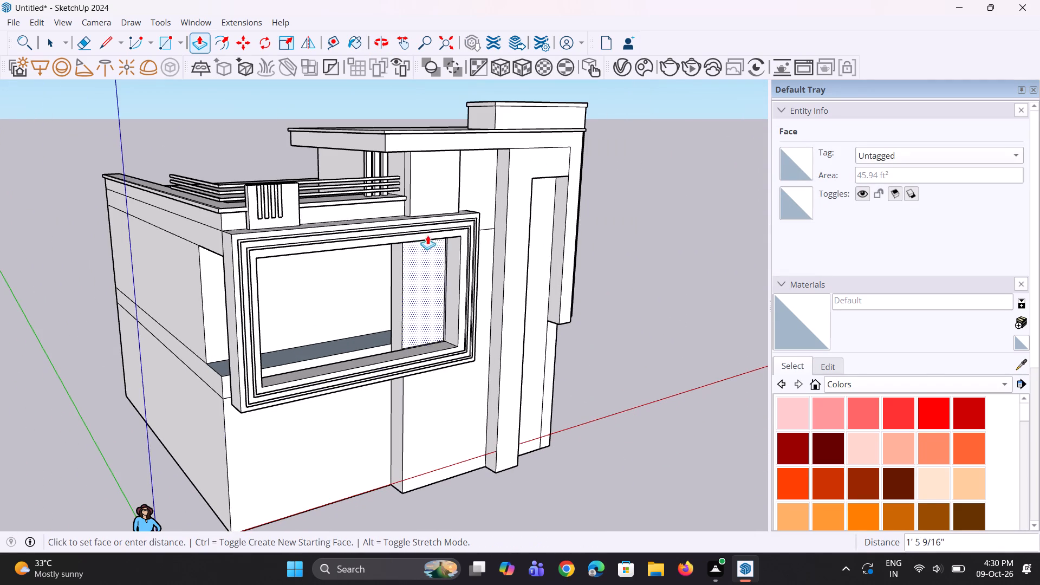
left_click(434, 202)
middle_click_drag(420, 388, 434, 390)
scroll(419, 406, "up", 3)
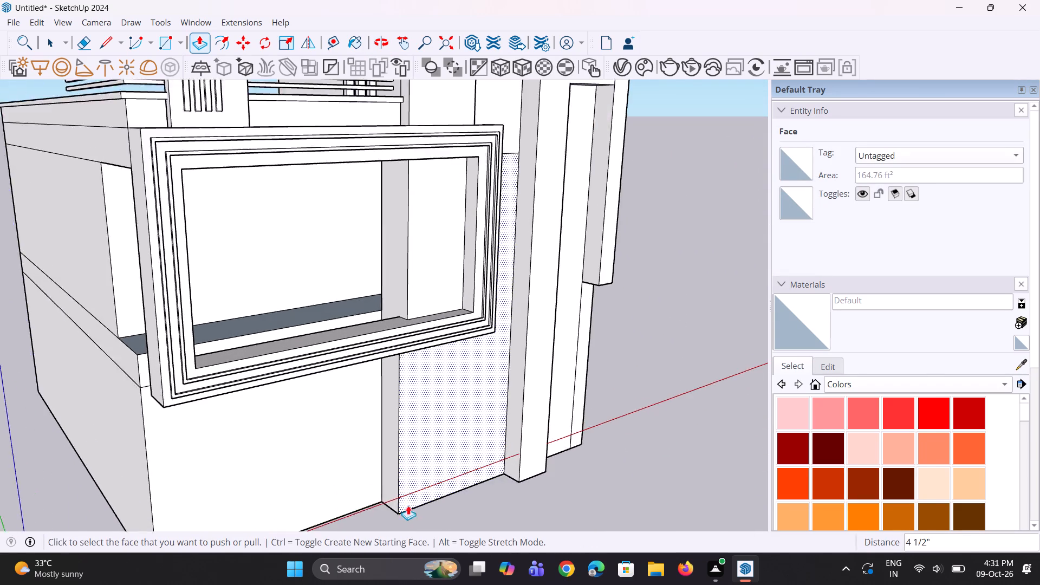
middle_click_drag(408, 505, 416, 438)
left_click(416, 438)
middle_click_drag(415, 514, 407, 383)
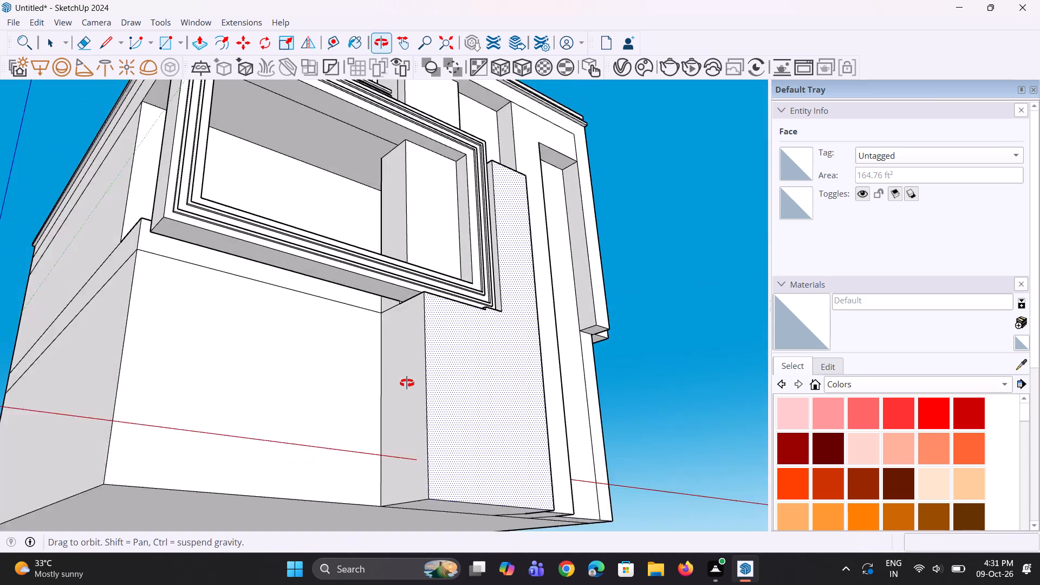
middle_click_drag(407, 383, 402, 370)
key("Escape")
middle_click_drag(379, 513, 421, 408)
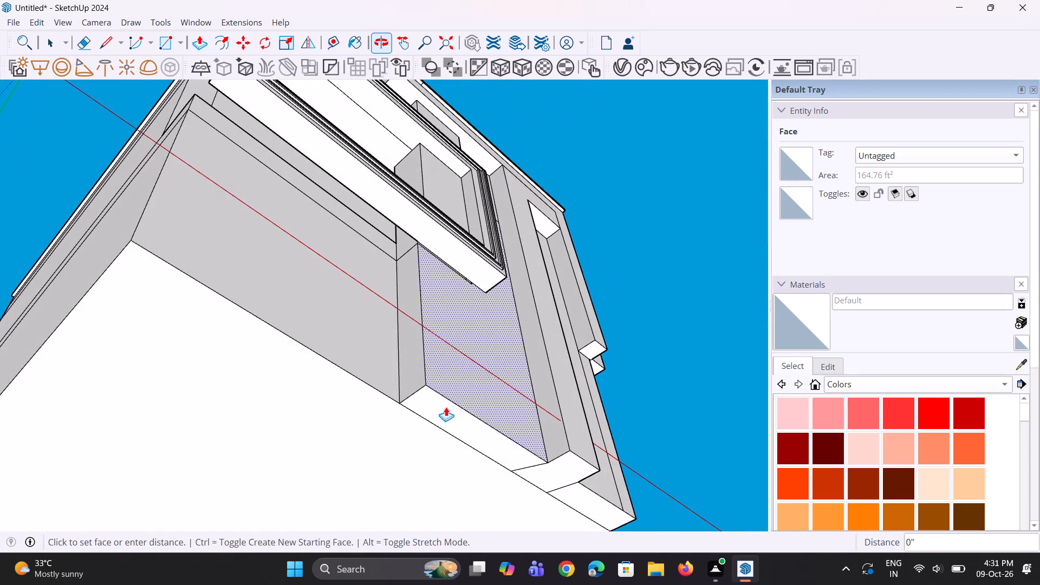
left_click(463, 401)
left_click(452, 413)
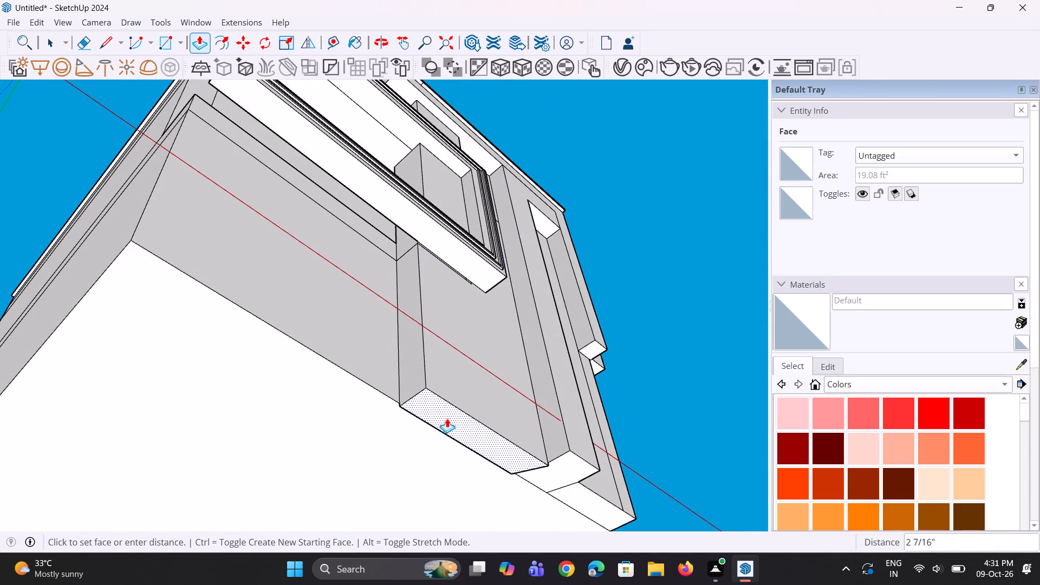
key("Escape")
Draw a rectangle about 4' 2 1/4" by 9' 9 9/16" on the widened column face below the balcony frame.
scroll(478, 437, "down", 3)
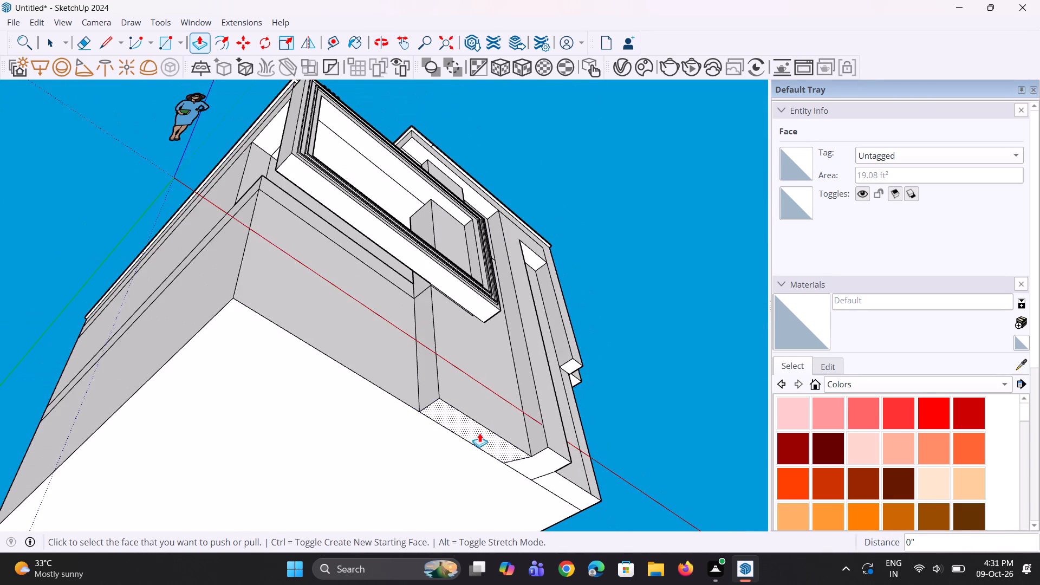
middle_click_drag(479, 433, 435, 504)
scroll(478, 447, "down", 1)
scroll(396, 387, "down", 4)
middle_click_drag(397, 388, 347, 519)
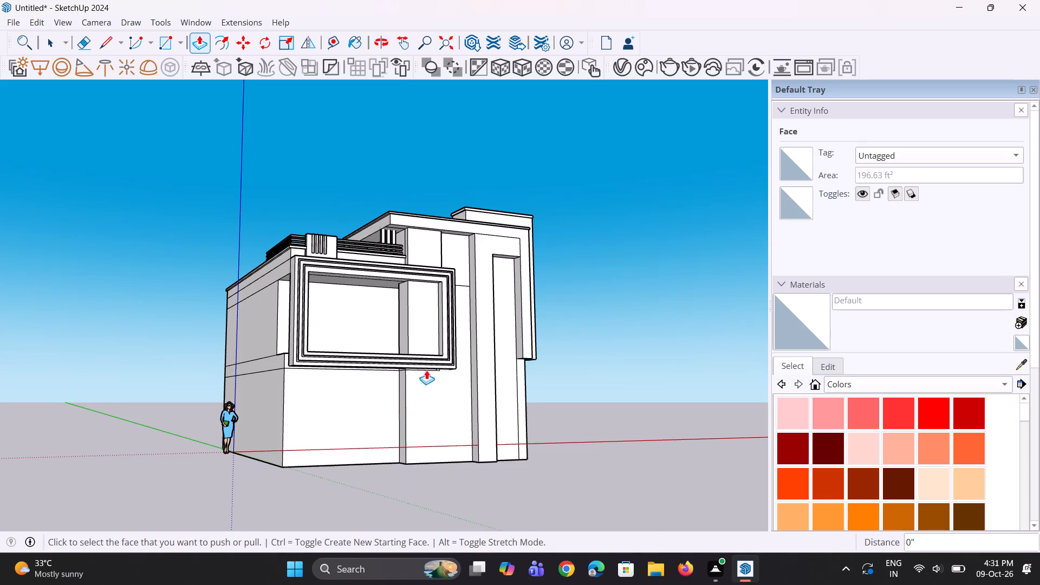
scroll(424, 370, "down", 3)
middle_click_drag(423, 407, 403, 469)
scroll(405, 434, "up", 2)
middle_click_drag(415, 443, 383, 437)
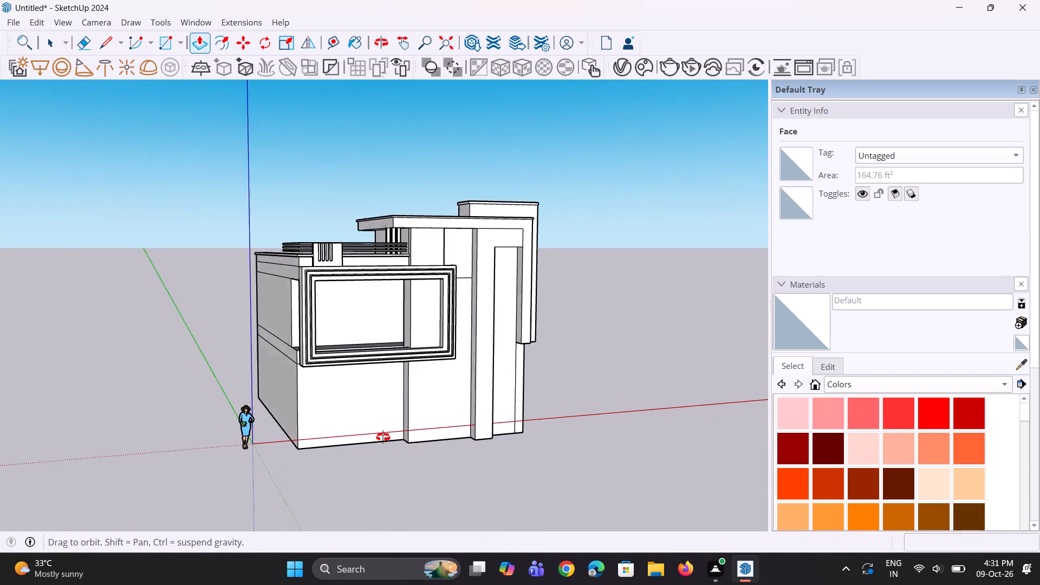
middle_click_drag(383, 437, 382, 437)
scroll(436, 383, "up", 3)
key("r")
middle_click_drag(452, 387, 432, 358)
scroll(429, 359, "up", 2)
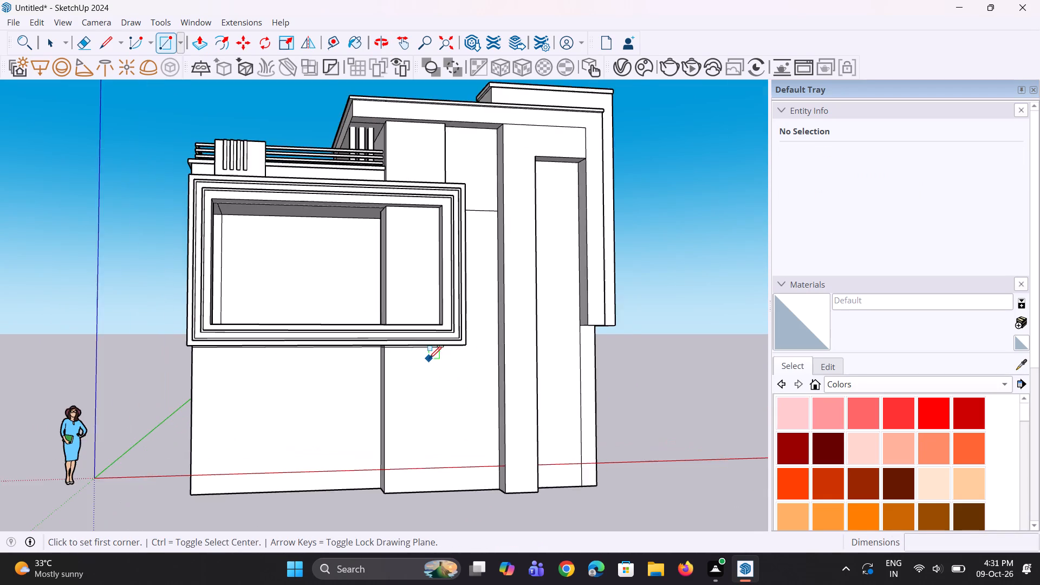
scroll(429, 359, "up", 2)
left_click(400, 363)
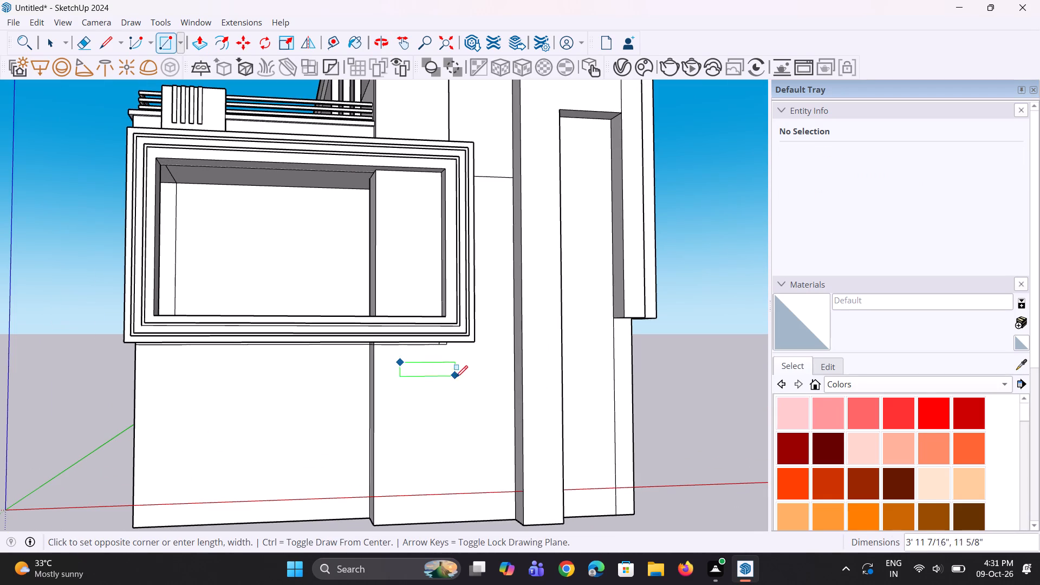
left_click(460, 504)
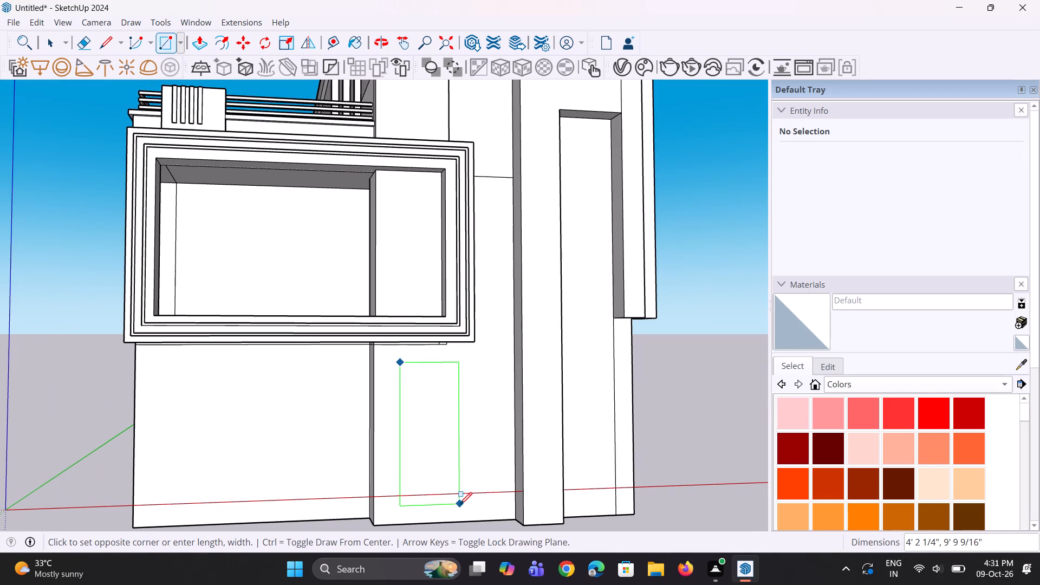
Erase the small leftover edges on the widened column face directly beneath the balcony frame.
middle_click_drag(459, 500, 400, 472)
key("space")
key("space")
scroll(427, 363, "up", 1)
middle_click_drag(424, 360, 424, 329)
scroll(424, 329, "up", 3)
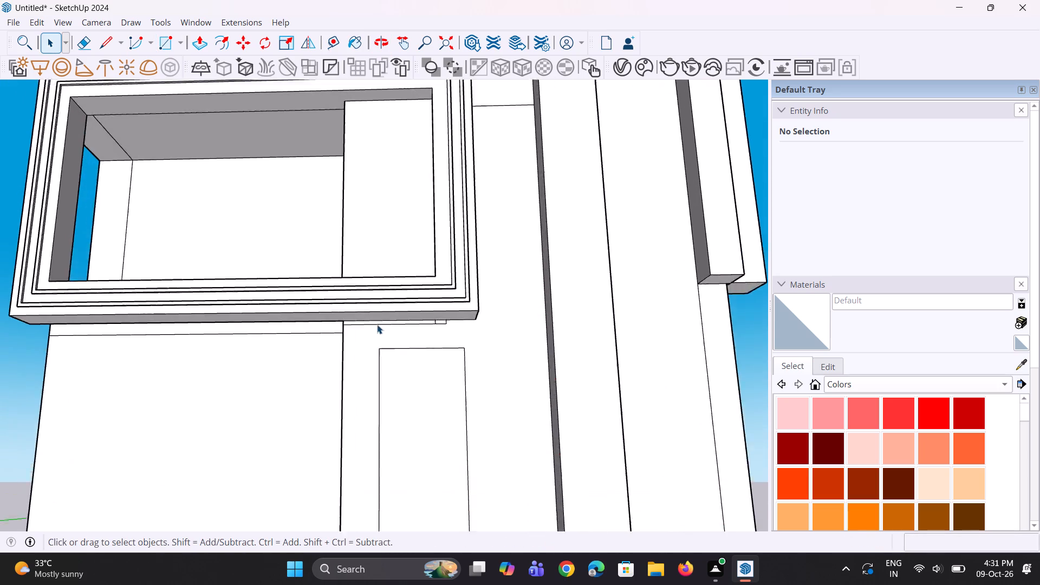
scroll(377, 324, "up", 4)
key("e")
left_click(390, 323)
scroll(468, 327, "up", 2)
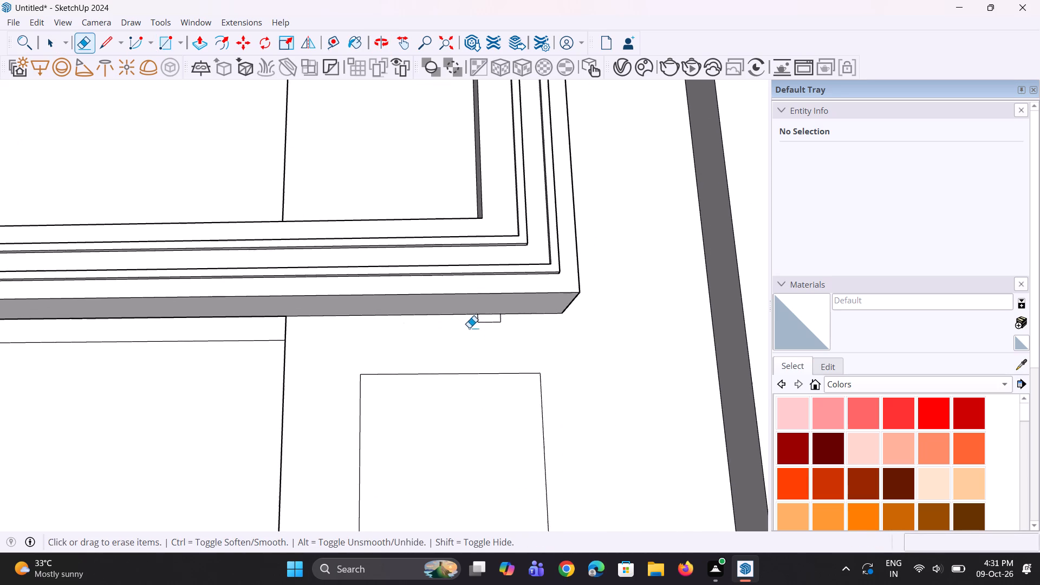
middle_click_drag(476, 337, 491, 301)
left_click(490, 318)
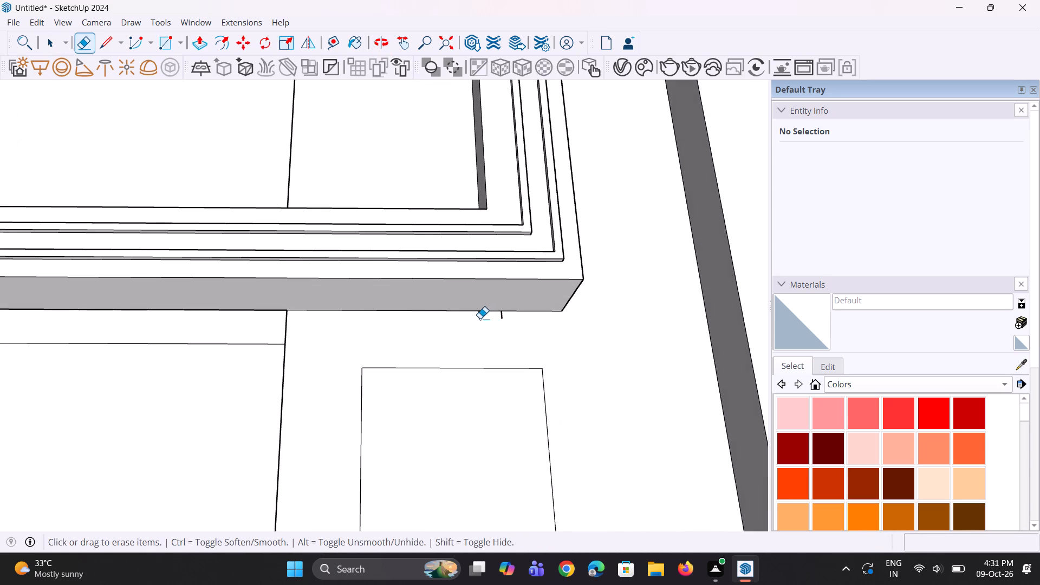
left_click(480, 318)
left_click(484, 315)
middle_click_drag(469, 346, 598, 424)
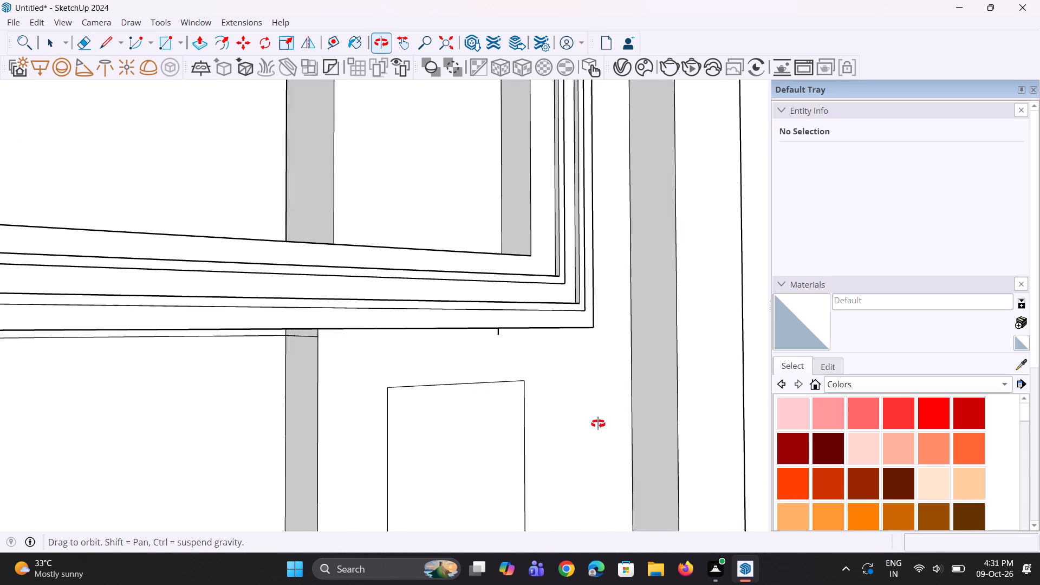
middle_click_drag(598, 424, 507, 342)
scroll(510, 331, "up", 2)
left_click(503, 320)
scroll(499, 392, "down", 3)
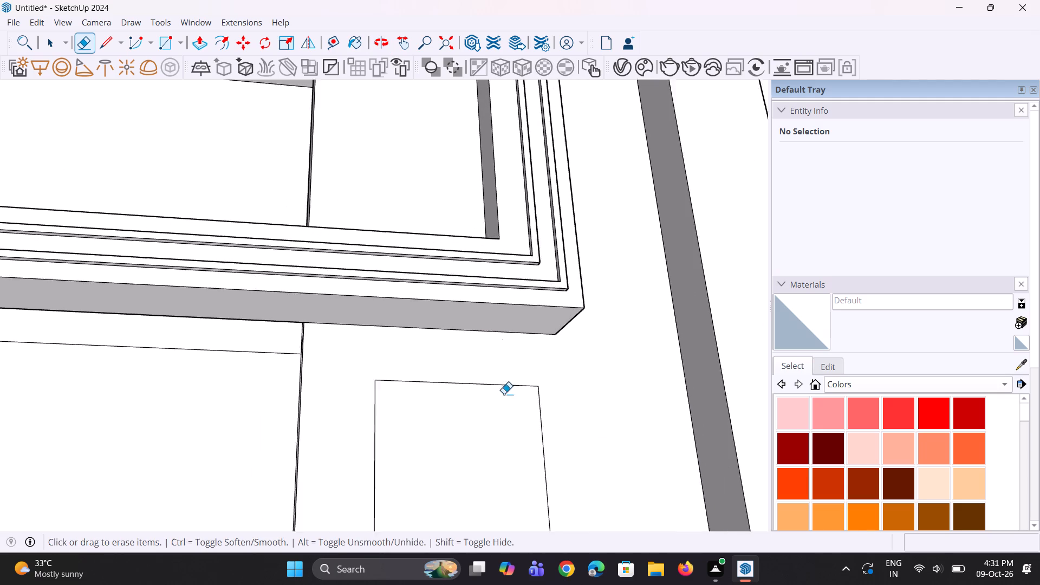
Raise the top edge of the rectangle below the balcony frame by about 8 3/8".
scroll(504, 394, "down", 13)
middle_click_drag(460, 379, 655, 448)
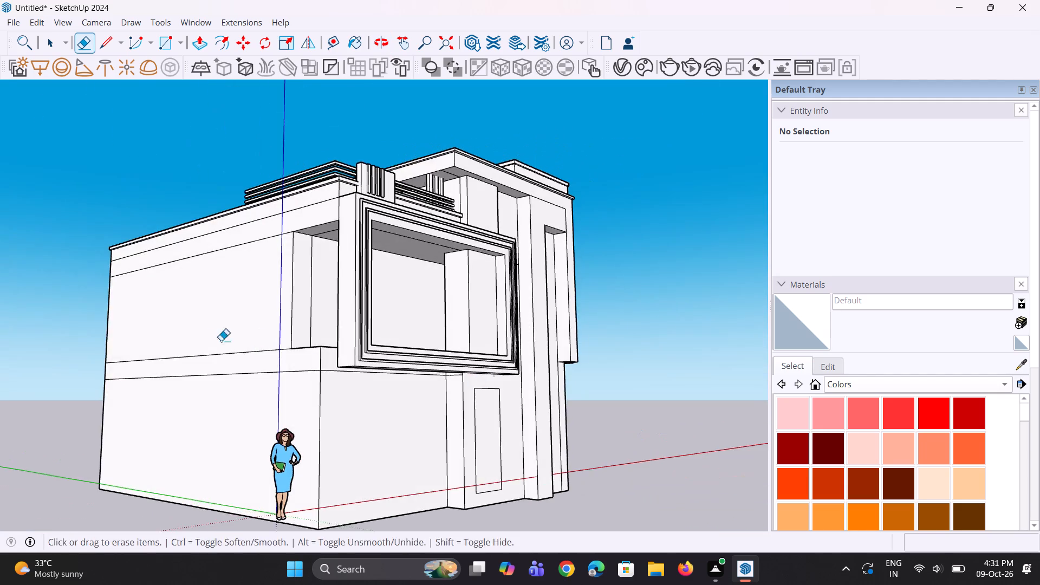
middle_click_drag(195, 344, 596, 404)
middle_click_drag(160, 397, 532, 417)
middle_click_drag(155, 414, 587, 465)
scroll(418, 456, "up", 1)
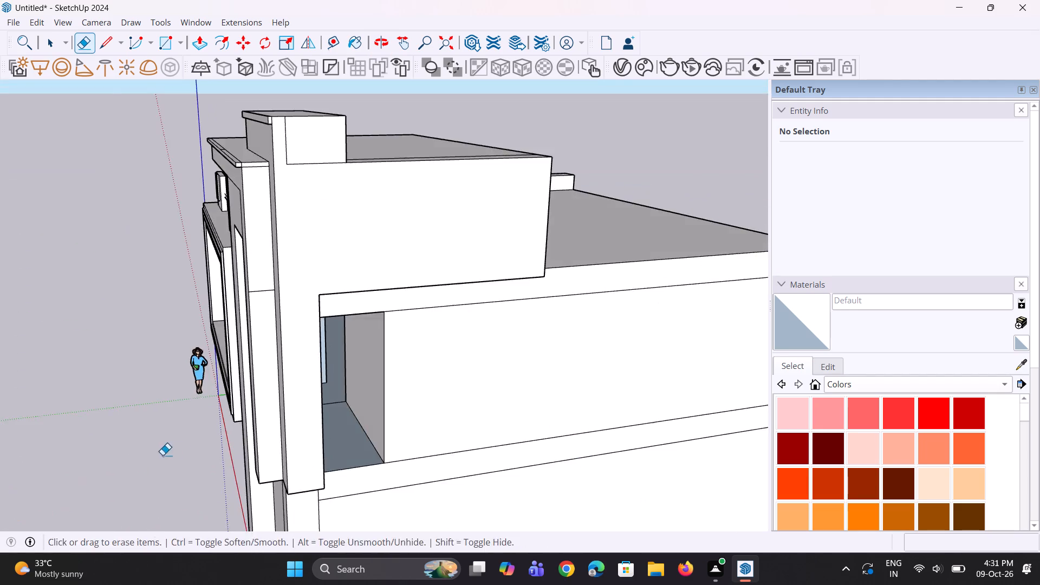
middle_click_drag(164, 455, 530, 426)
scroll(336, 510, "up", 3)
middle_click_drag(337, 484, 364, 439)
key("space")
key("space")
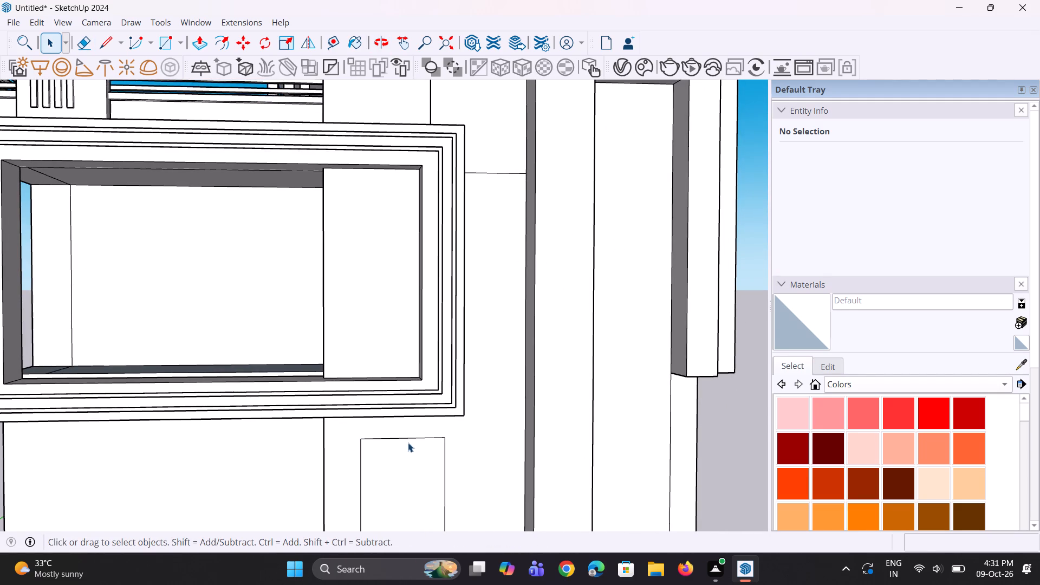
left_click(418, 439)
scroll(427, 438, "up", 3)
middle_click_drag(437, 448, 428, 412)
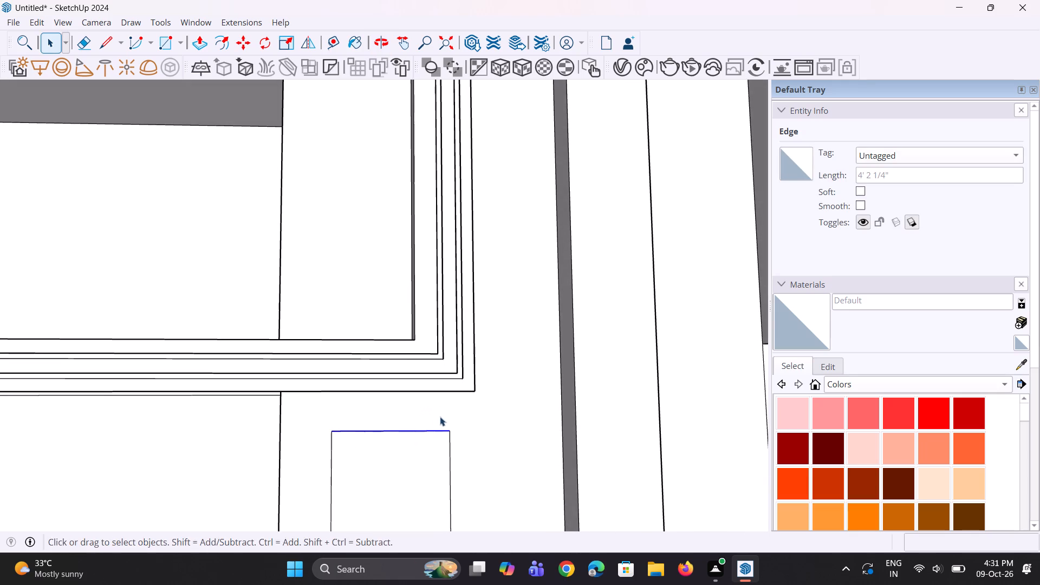
key("m")
left_click(450, 431)
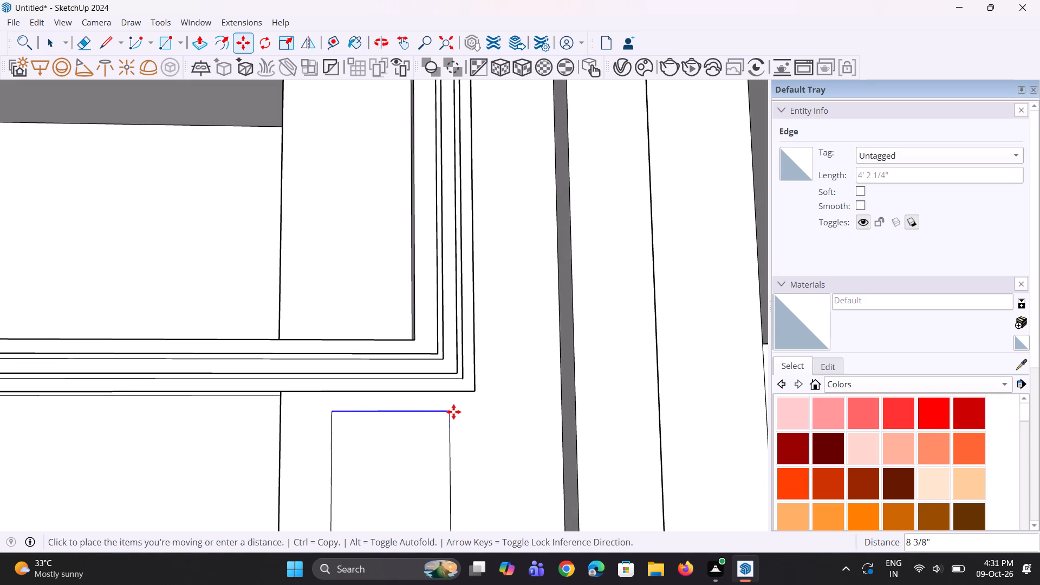
left_click(453, 412)
Lower the rectangle's top edge to leave a wider gap beneath the balcony frame.
scroll(417, 404, "down", 9)
middle_click_drag(399, 492, 394, 519)
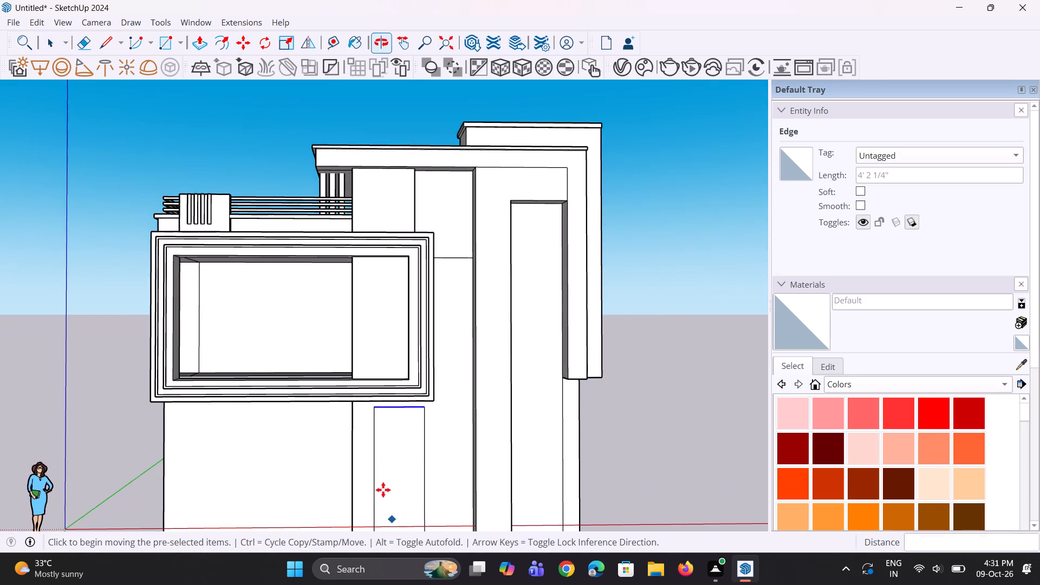
scroll(376, 434, "down", 5)
middle_click_drag(388, 470, 383, 528)
scroll(389, 467, "up", 3)
middle_click_drag(389, 465, 383, 418)
scroll(399, 411, "up", 7)
left_click(421, 387)
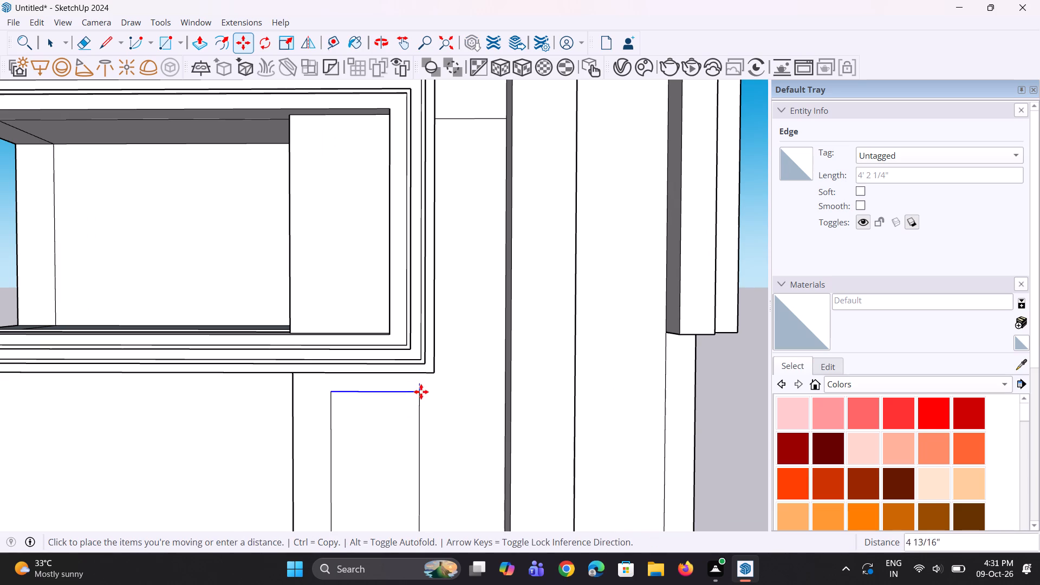
left_click(421, 402)
key("space")
key("space")
scroll(376, 448, "down", 3)
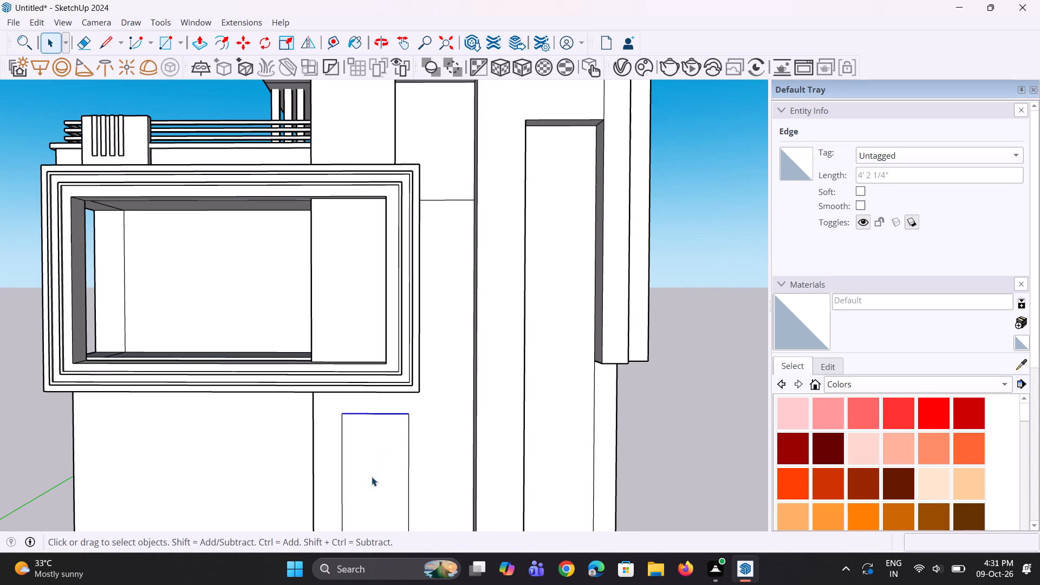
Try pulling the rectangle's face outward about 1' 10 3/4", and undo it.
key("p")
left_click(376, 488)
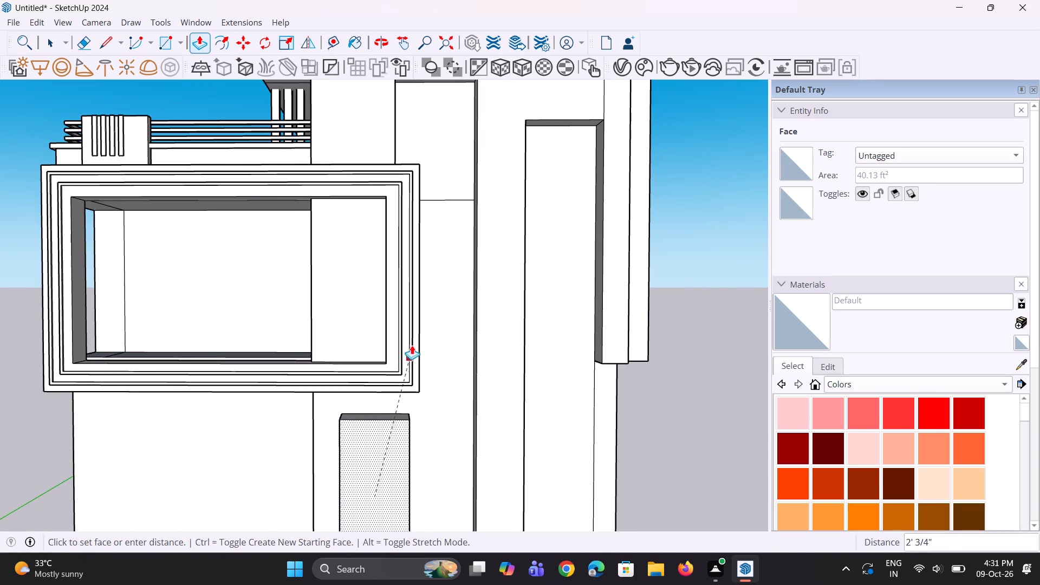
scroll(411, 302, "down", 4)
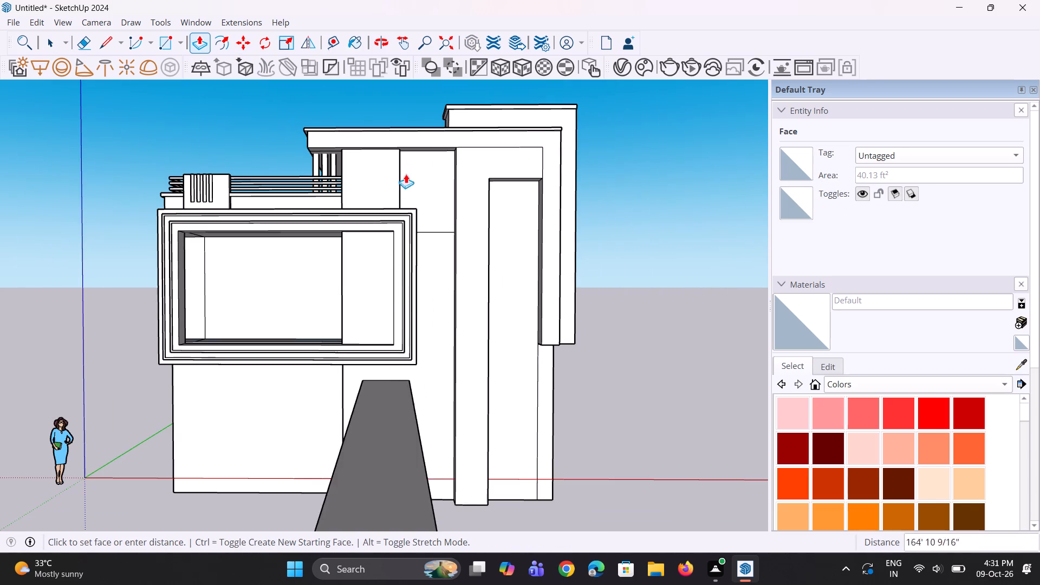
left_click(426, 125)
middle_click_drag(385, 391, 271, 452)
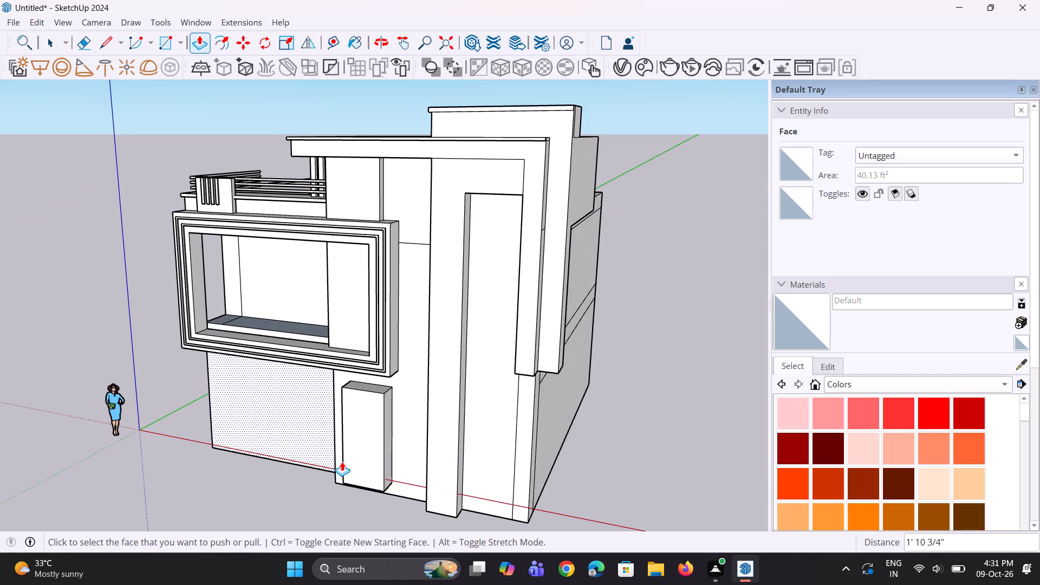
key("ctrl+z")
Push the rectangle's face inward about 1' 11 15/16" to cut an opening through the lower column wall.
left_click(371, 445)
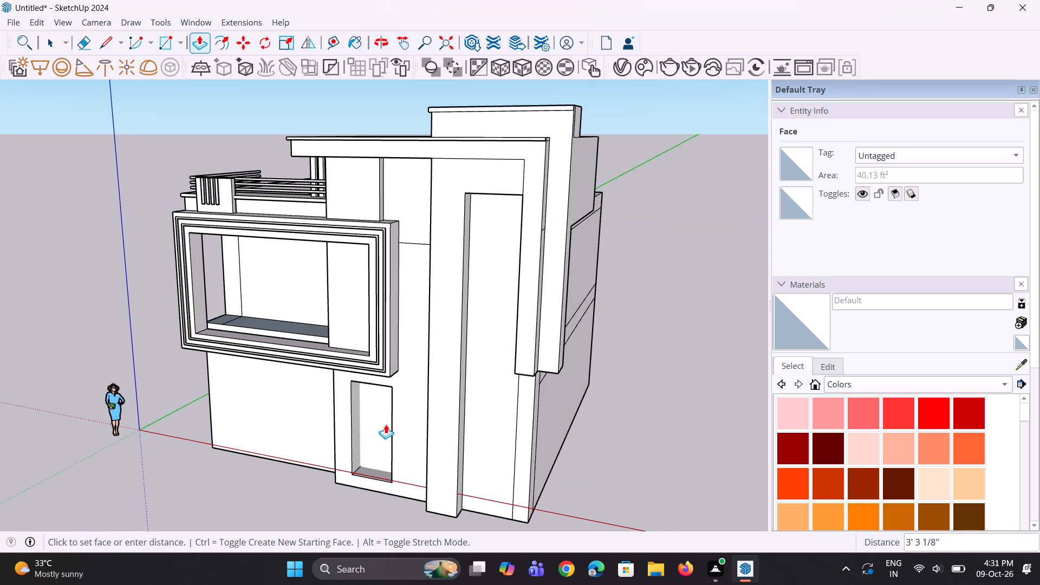
left_click(379, 429)
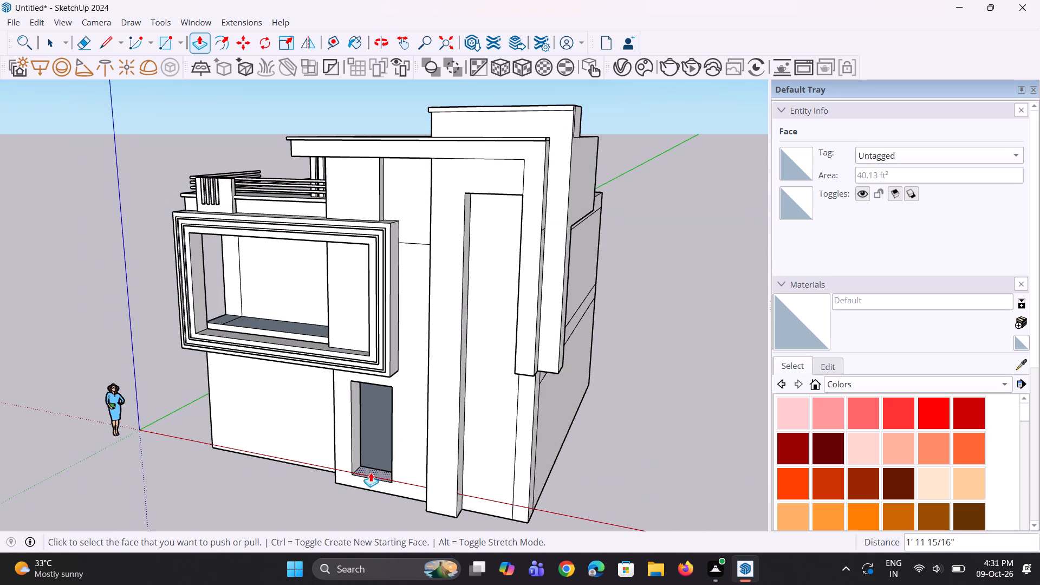
Examine the house from the front, sides and back with the new opening in place.
middle_click_drag(371, 472, 439, 443)
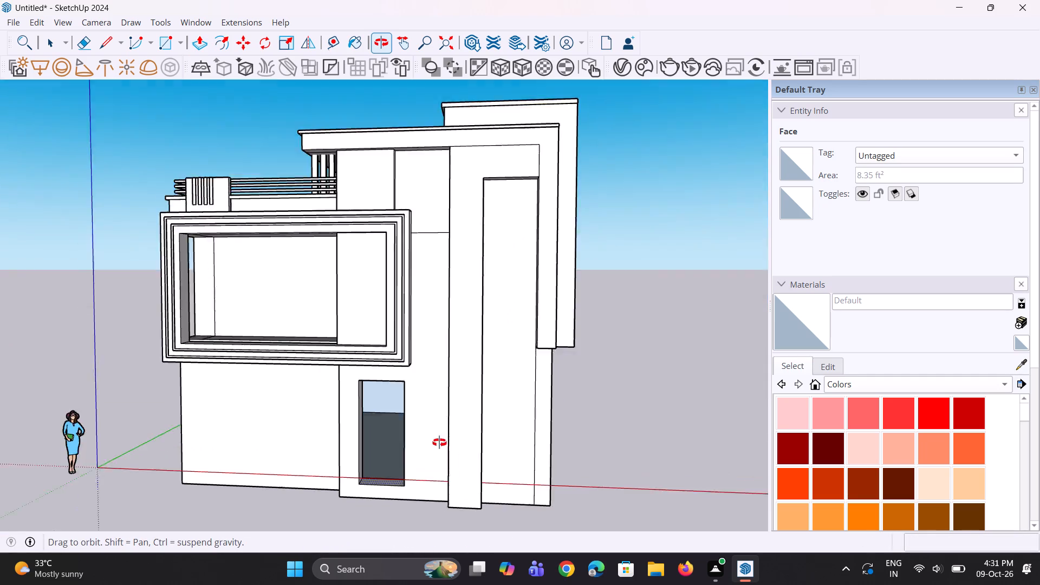
middle_click_drag(439, 443, 0, 457)
middle_click_drag(431, 468, 243, 436)
scroll(245, 435, "down", 4)
middle_click_drag(210, 430, 261, 418)
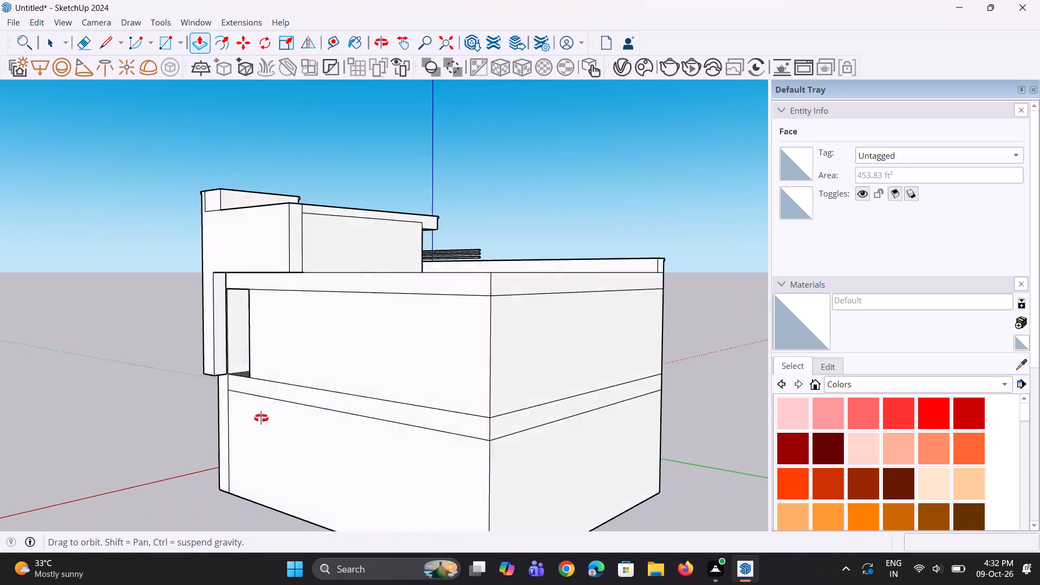
middle_click_drag(261, 418, 817, 417)
scroll(326, 439, "down", 3)
middle_click_drag(287, 441, 316, 434)
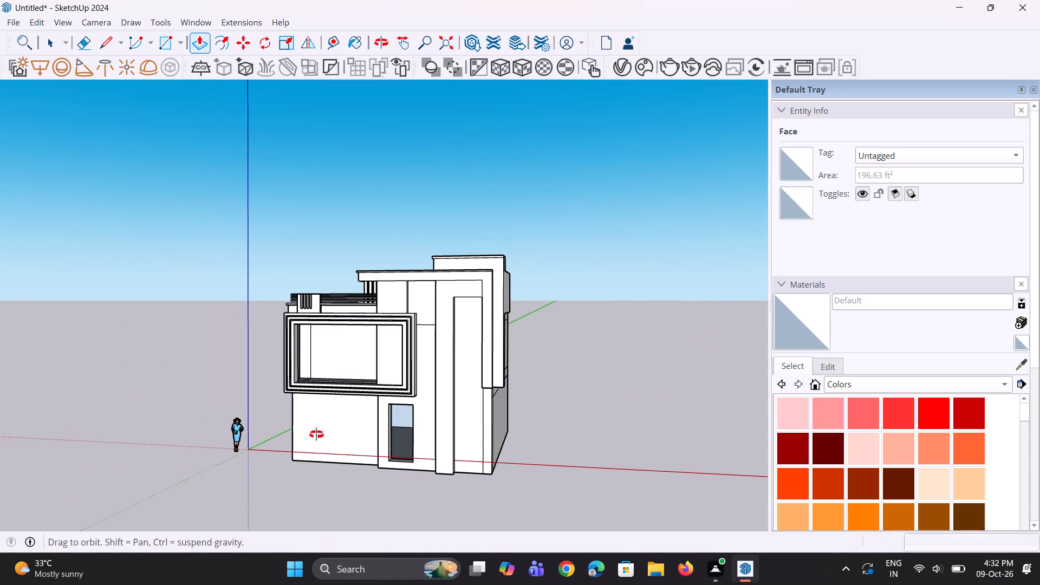
middle_click_drag(316, 434, 393, 415)
scroll(392, 415, "up", 8)
middle_click_drag(394, 503, 392, 518)
scroll(394, 503, "up", 1)
scroll(353, 433, "down", 3)
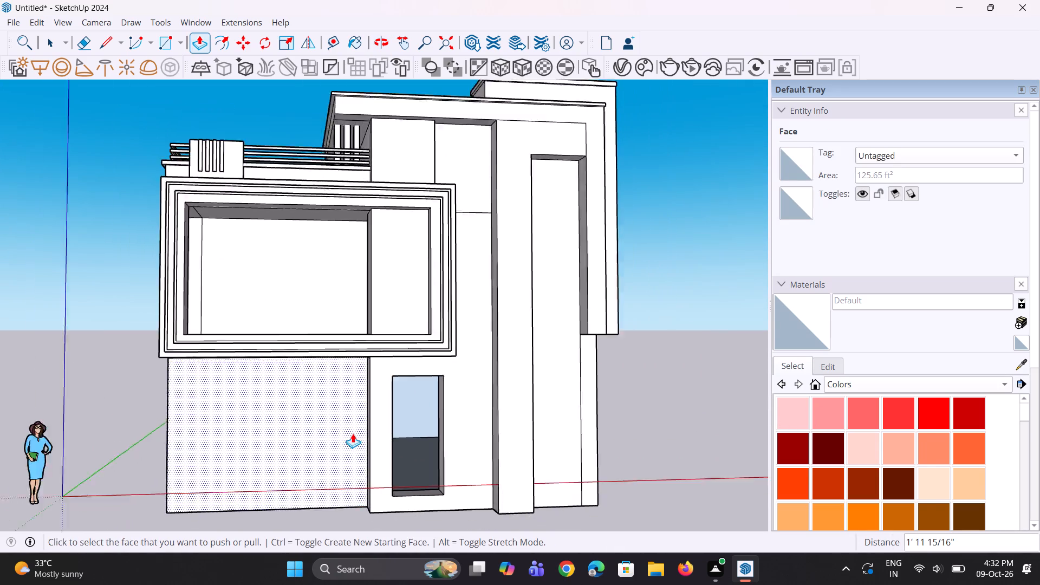
scroll(353, 433, "down", 1)
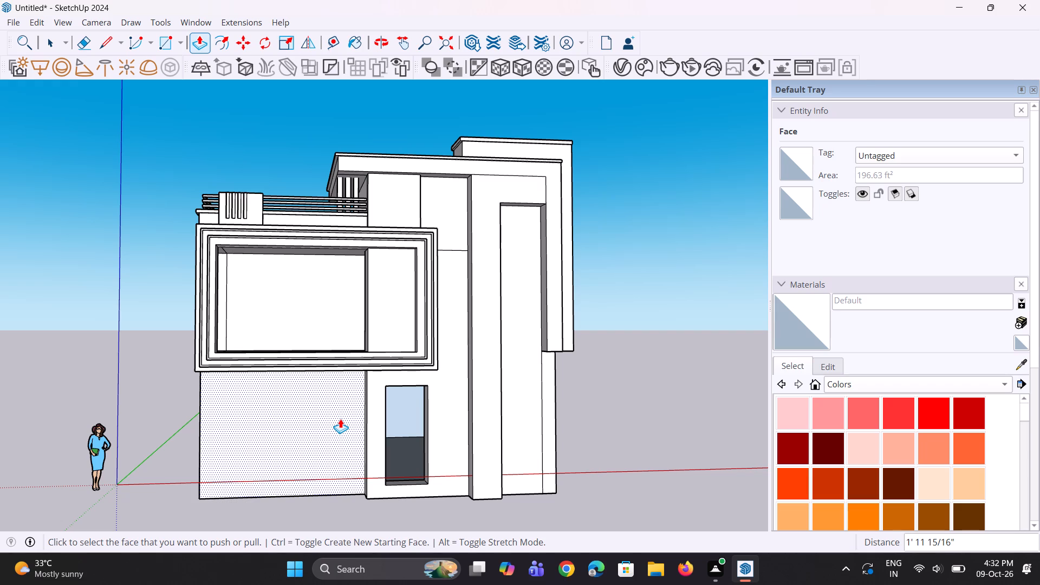
scroll(337, 463, "down", 2)
middle_click_drag(375, 505, 356, 515)
key("space")
key("space")
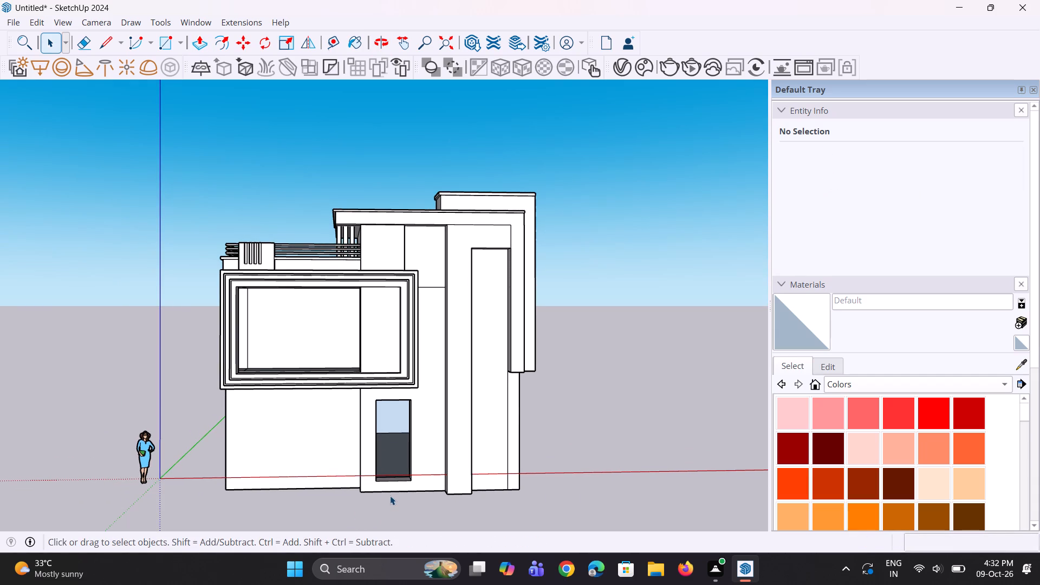
Draw a square about 3 3/4" by 3 3/4" on the opening's sill near its left inner corner.
scroll(390, 439, "down", 2)
middle_click_drag(386, 516, 340, 563)
scroll(357, 478, "up", 10)
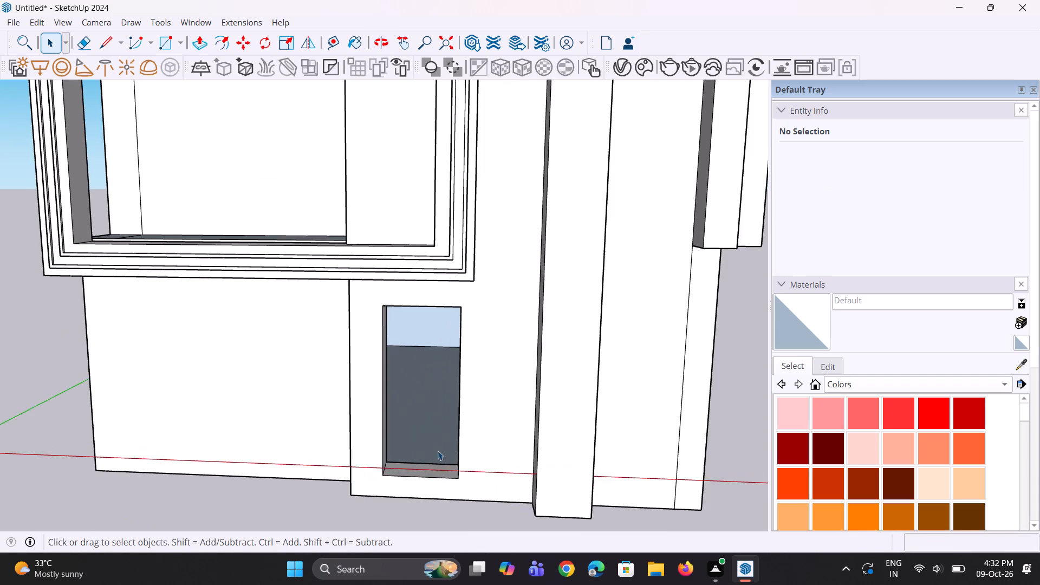
middle_click_drag(428, 459, 367, 485)
scroll(366, 486, "up", 11)
middle_click_drag(361, 471, 361, 500)
scroll(362, 480, "up", 3)
key("r")
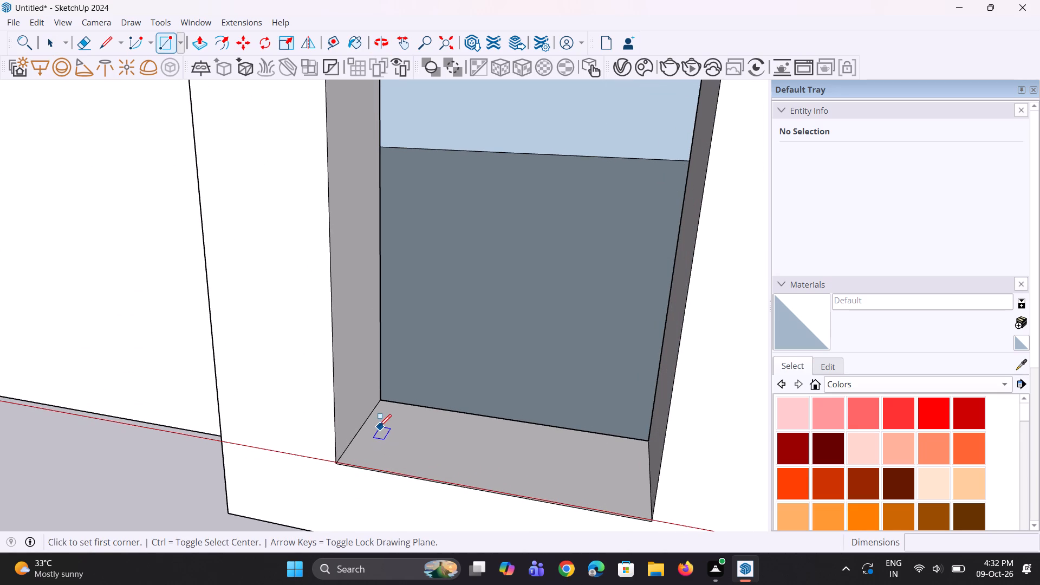
left_click(377, 426)
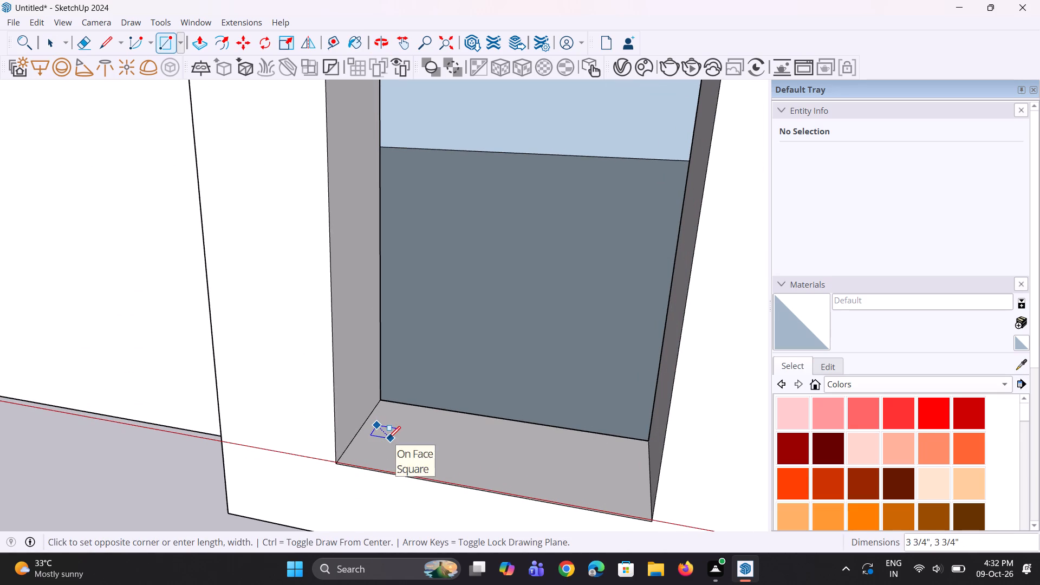
left_click(388, 438)
Narrow the small square on the sill by moving its right-hand edge slightly inward.
middle_click_drag(336, 454, 402, 460)
scroll(404, 429, "down", 4)
middle_click_drag(381, 445, 378, 487)
scroll(386, 431, "up", 2)
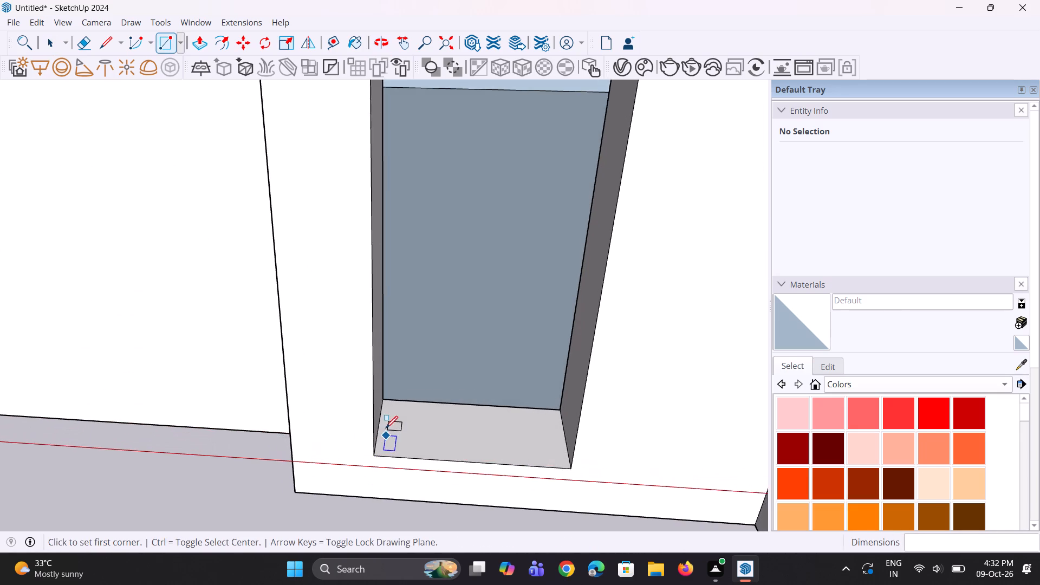
scroll(386, 428, "up", 6)
key("space")
scroll(421, 436, "up", 2)
left_click(419, 430)
scroll(419, 430, "up", 3)
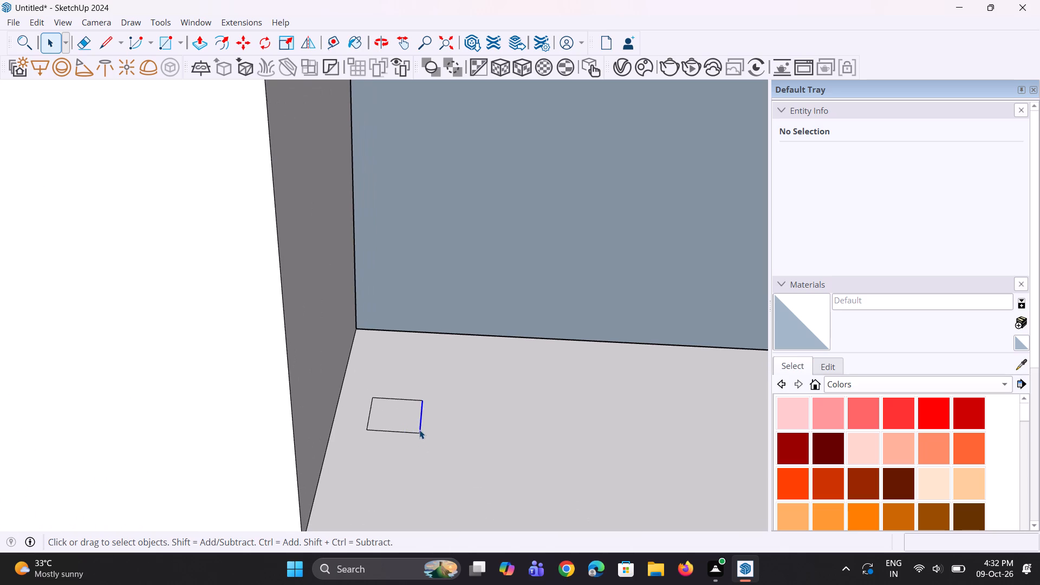
key("m")
left_click(419, 431)
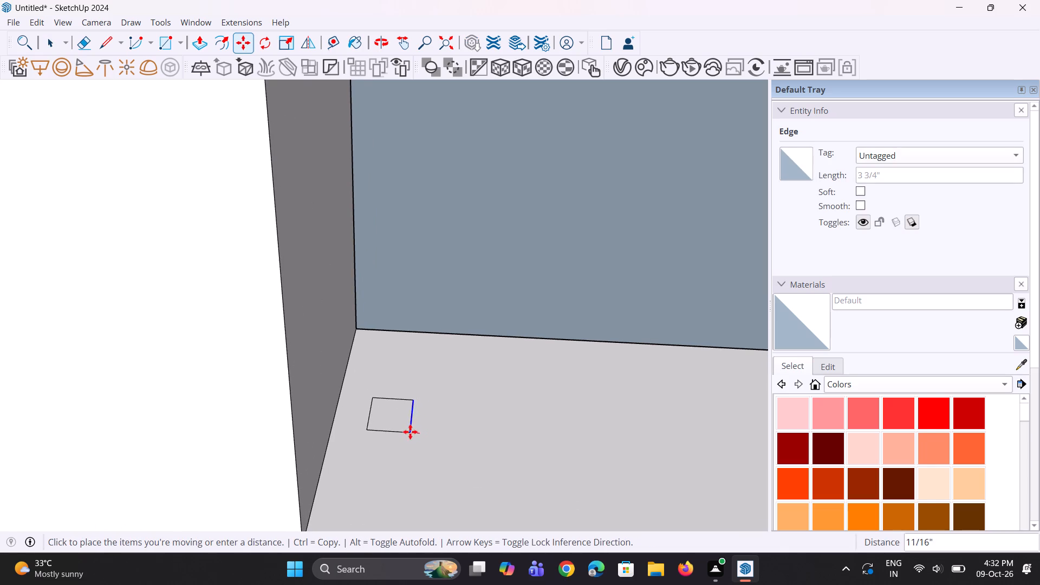
left_click(406, 430)
scroll(381, 445, "down", 4)
key("space")
key("space")
Copy the small rectangle's face about 3 3/4" to the right along the sill.
left_click(386, 427)
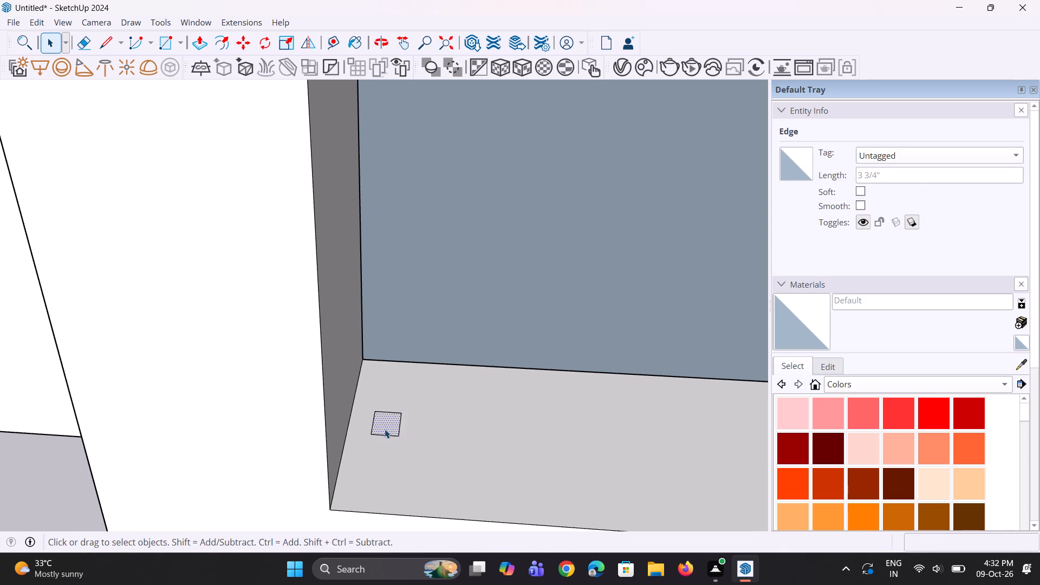
scroll(385, 442, "up", 3)
key("m")
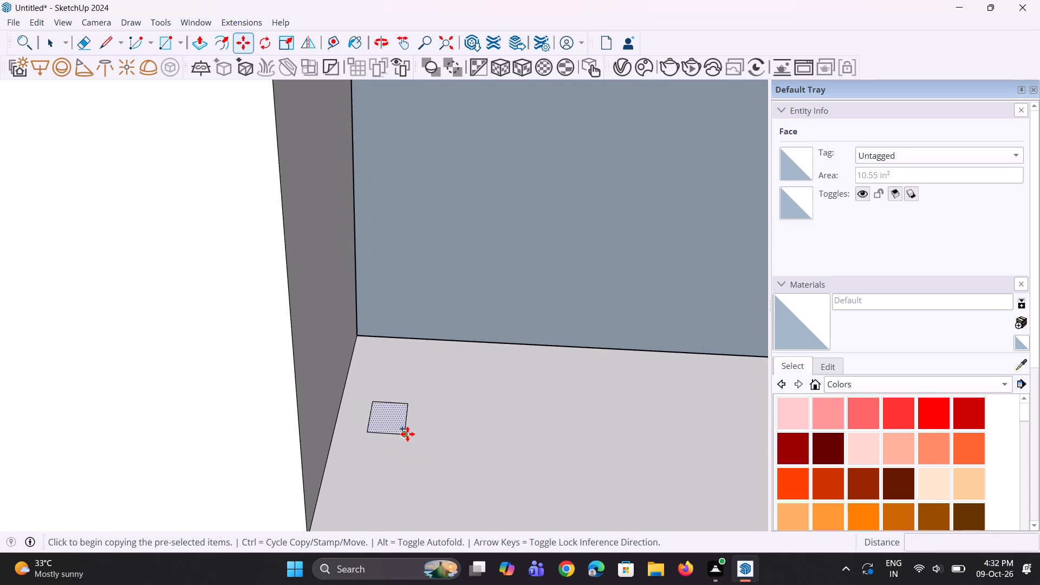
left_click(405, 434)
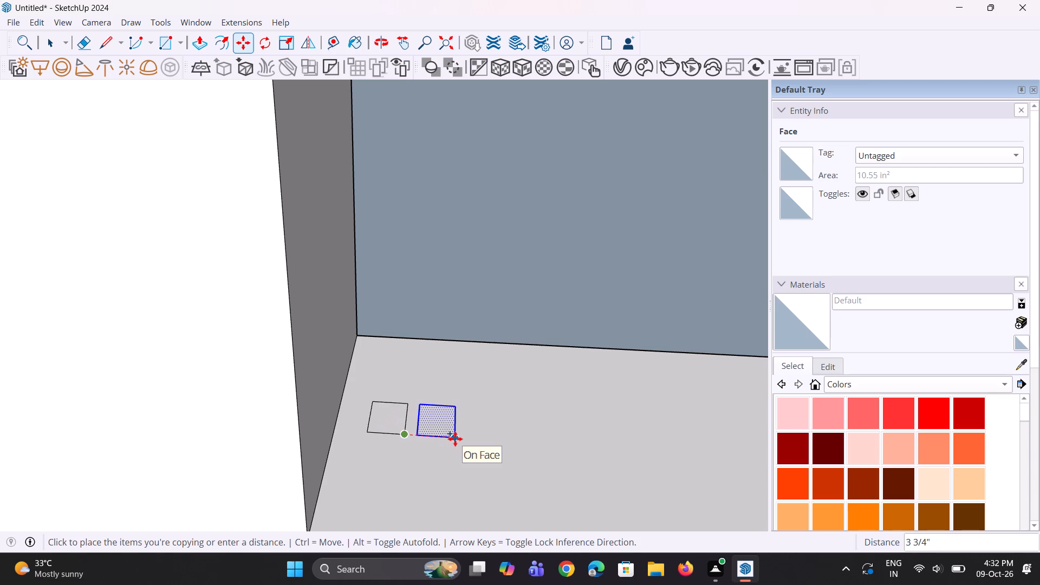
left_click(456, 439)
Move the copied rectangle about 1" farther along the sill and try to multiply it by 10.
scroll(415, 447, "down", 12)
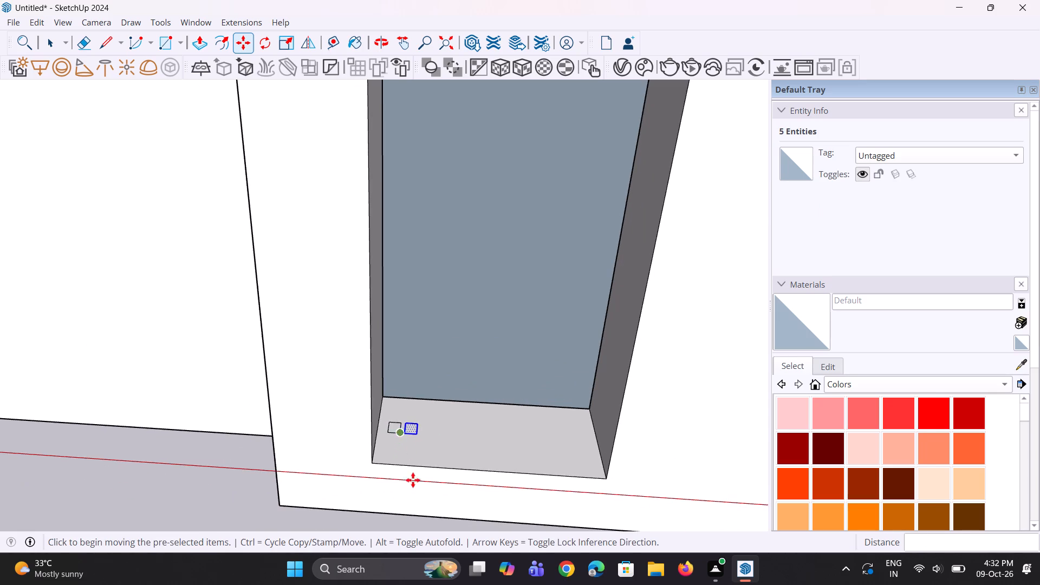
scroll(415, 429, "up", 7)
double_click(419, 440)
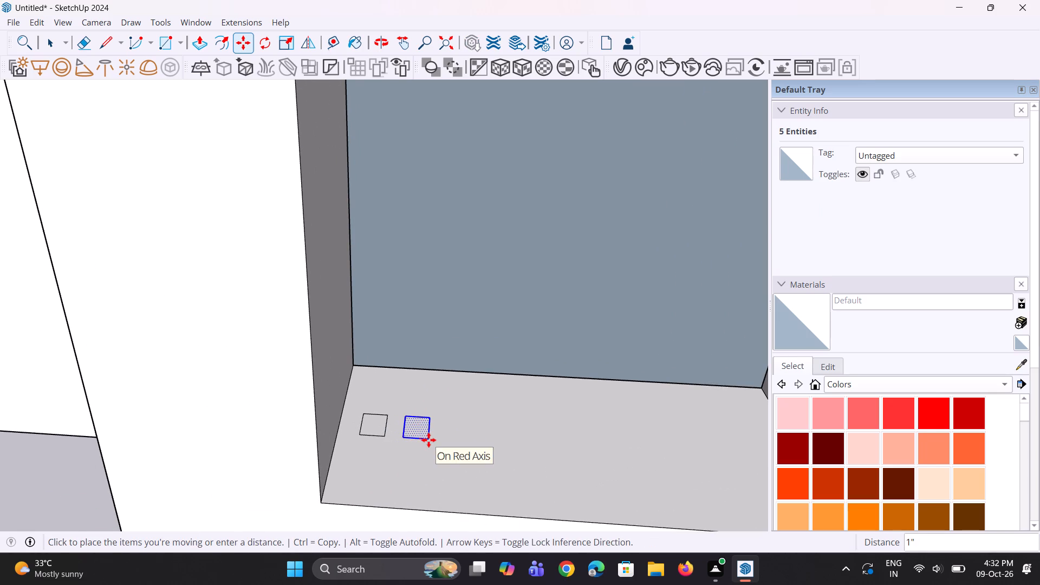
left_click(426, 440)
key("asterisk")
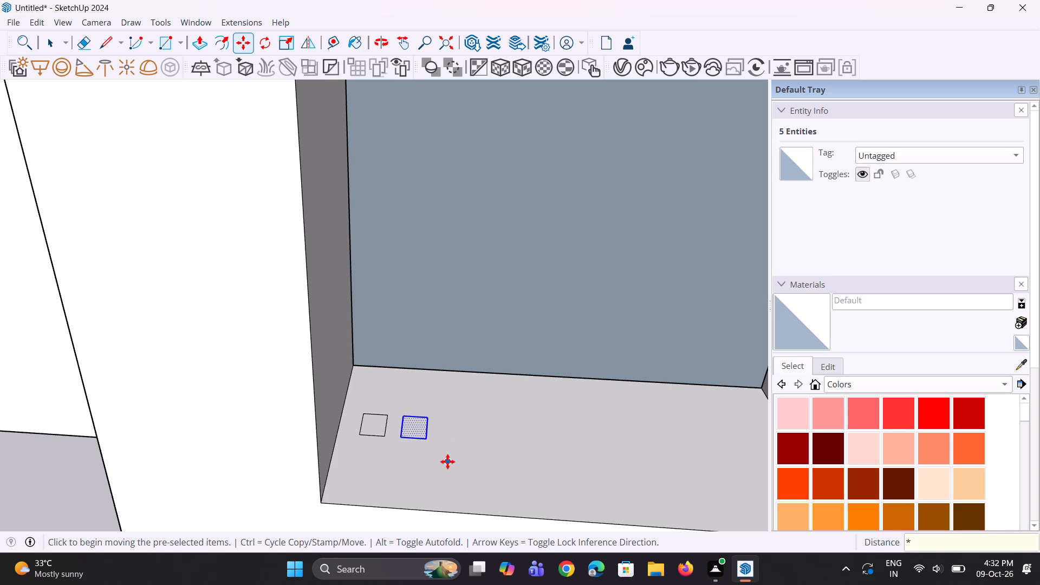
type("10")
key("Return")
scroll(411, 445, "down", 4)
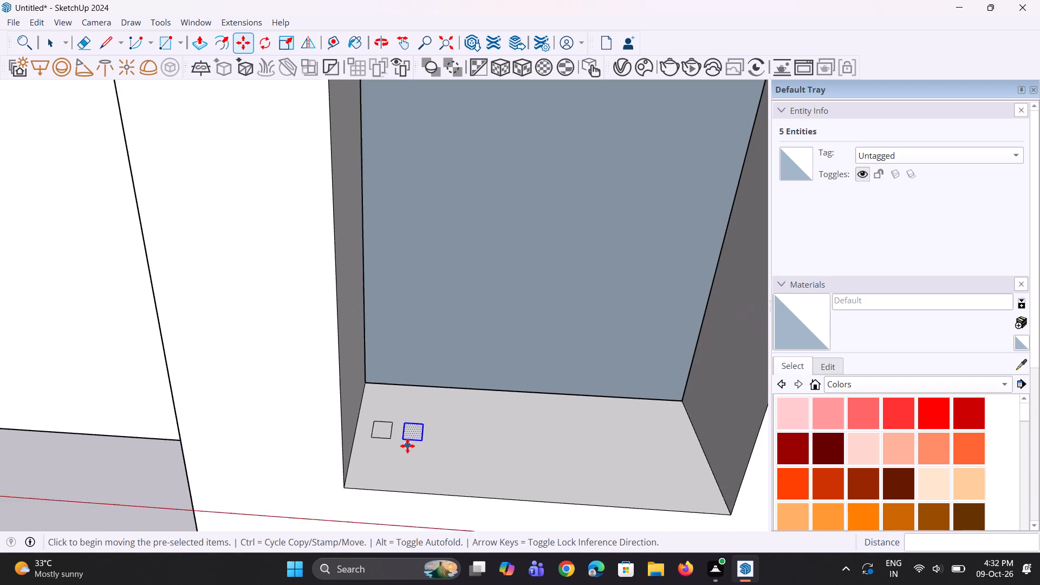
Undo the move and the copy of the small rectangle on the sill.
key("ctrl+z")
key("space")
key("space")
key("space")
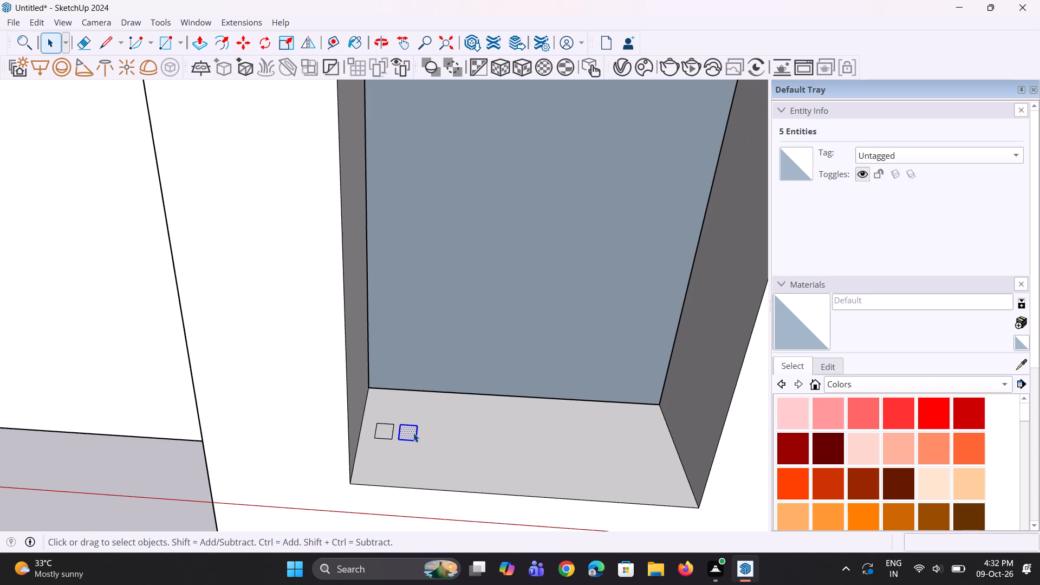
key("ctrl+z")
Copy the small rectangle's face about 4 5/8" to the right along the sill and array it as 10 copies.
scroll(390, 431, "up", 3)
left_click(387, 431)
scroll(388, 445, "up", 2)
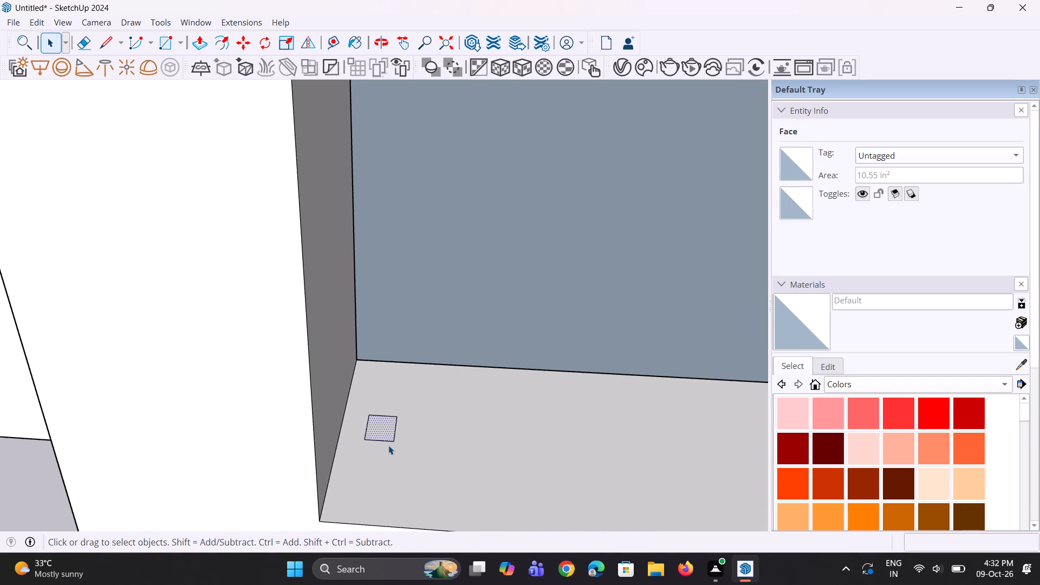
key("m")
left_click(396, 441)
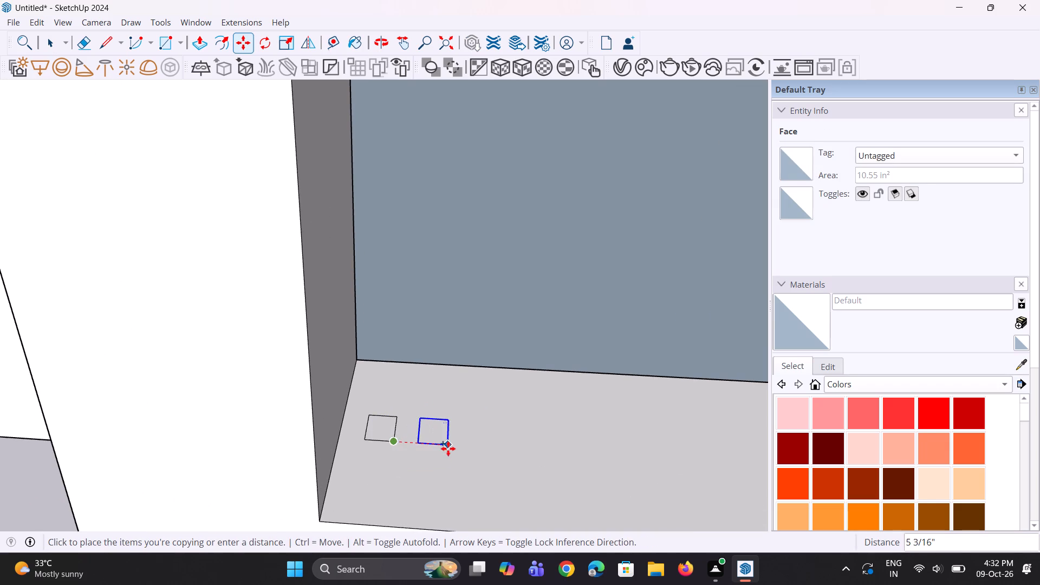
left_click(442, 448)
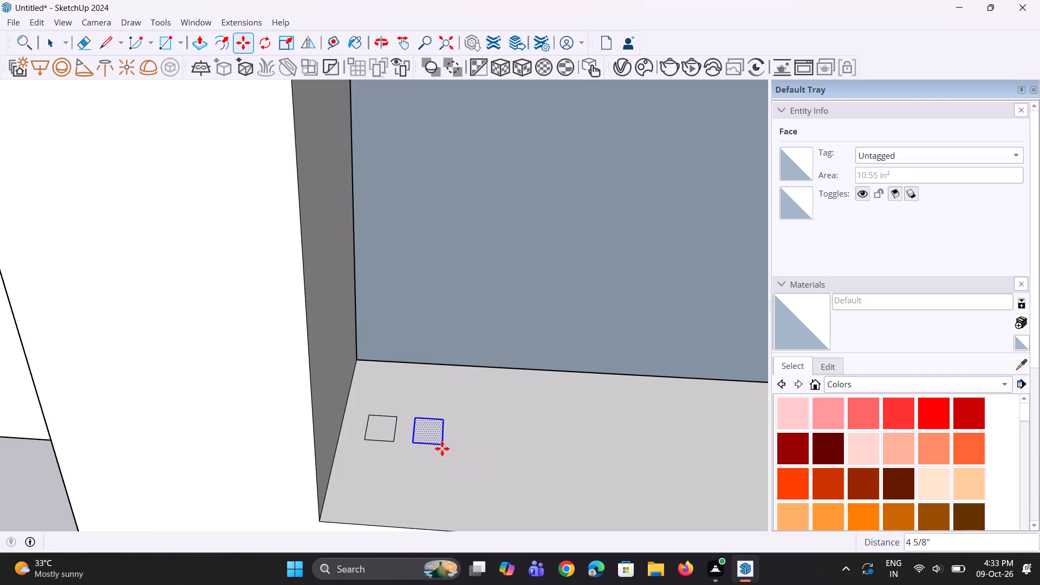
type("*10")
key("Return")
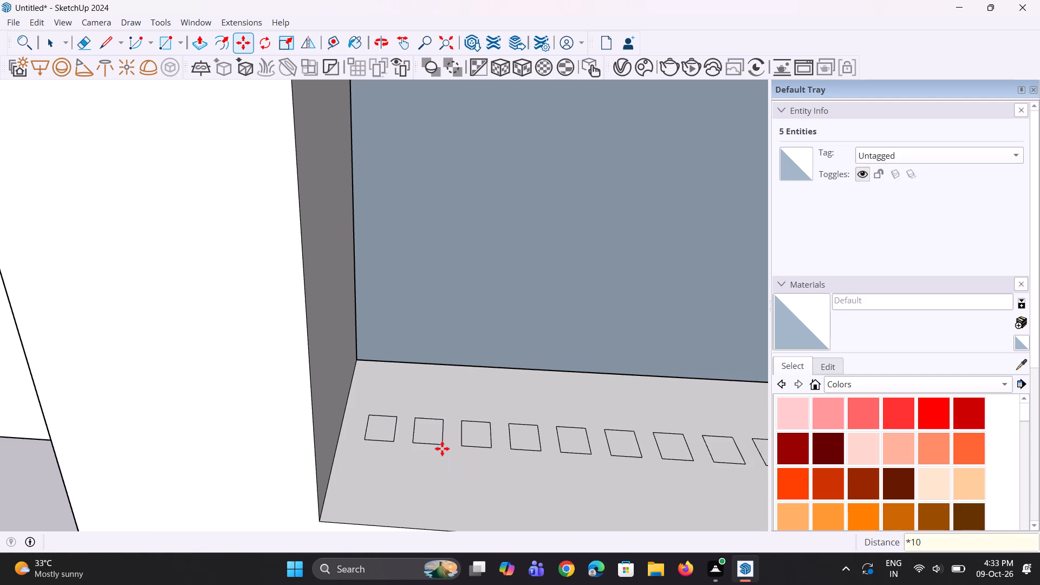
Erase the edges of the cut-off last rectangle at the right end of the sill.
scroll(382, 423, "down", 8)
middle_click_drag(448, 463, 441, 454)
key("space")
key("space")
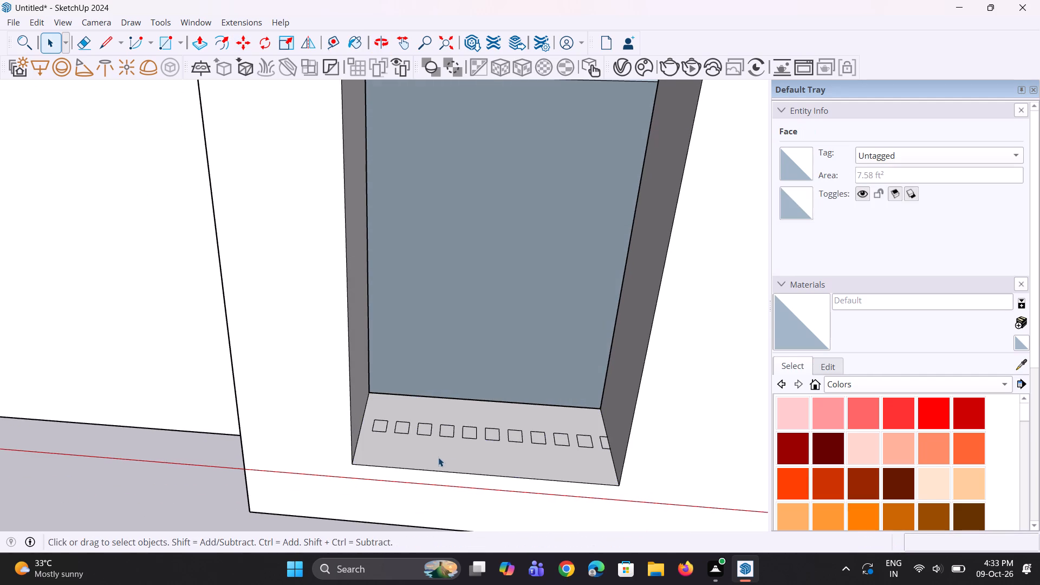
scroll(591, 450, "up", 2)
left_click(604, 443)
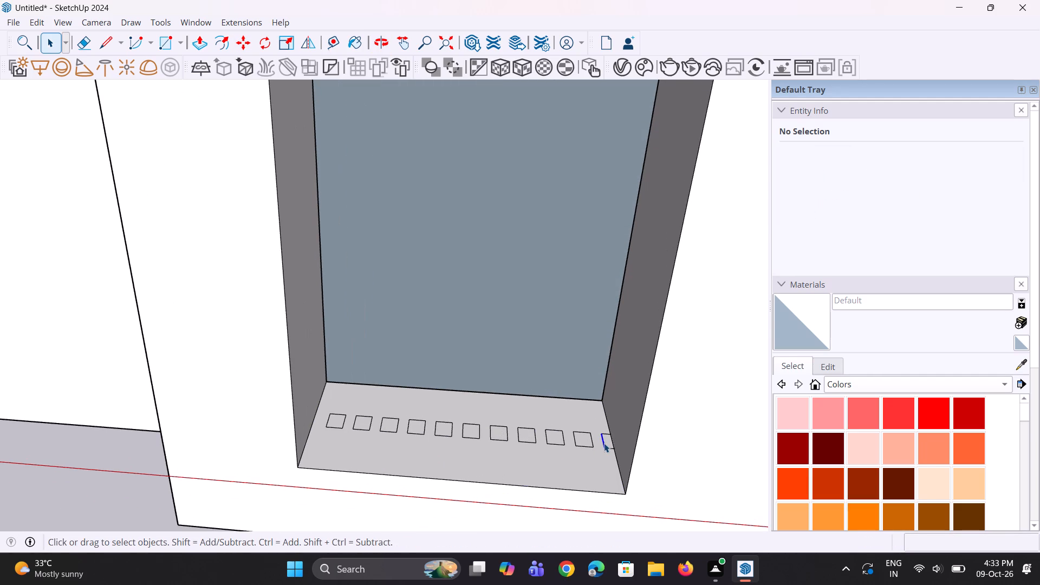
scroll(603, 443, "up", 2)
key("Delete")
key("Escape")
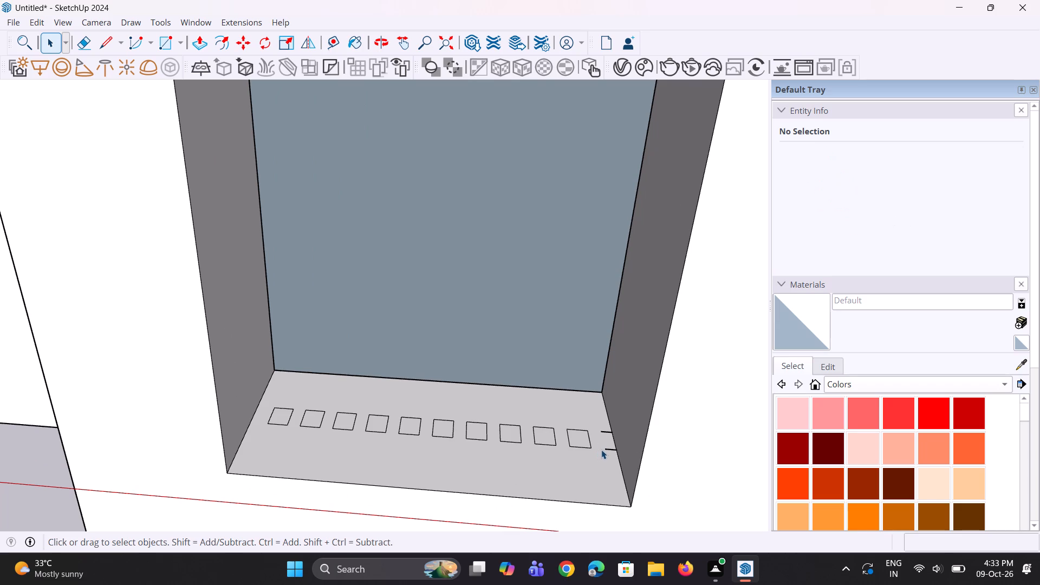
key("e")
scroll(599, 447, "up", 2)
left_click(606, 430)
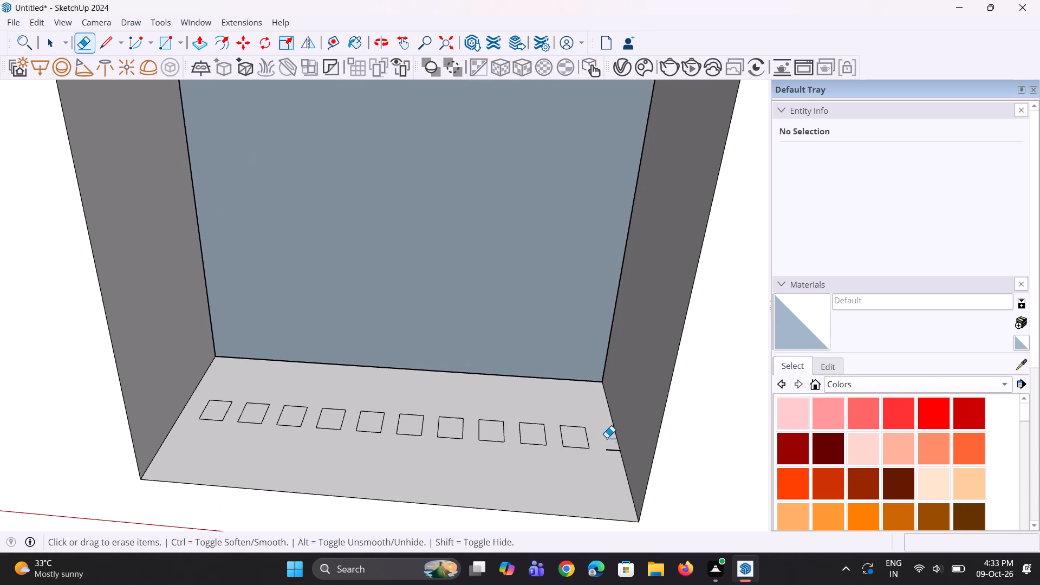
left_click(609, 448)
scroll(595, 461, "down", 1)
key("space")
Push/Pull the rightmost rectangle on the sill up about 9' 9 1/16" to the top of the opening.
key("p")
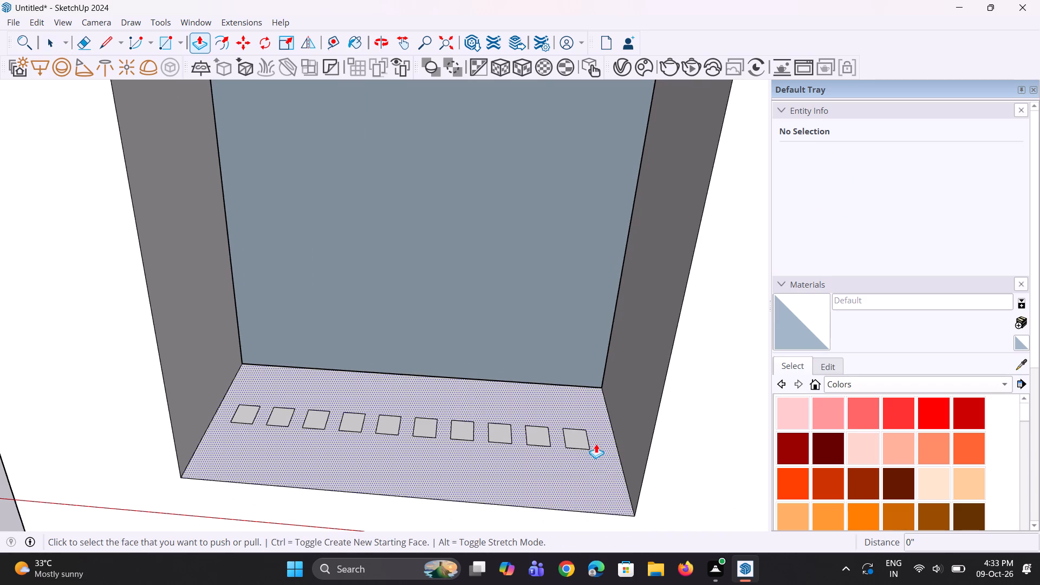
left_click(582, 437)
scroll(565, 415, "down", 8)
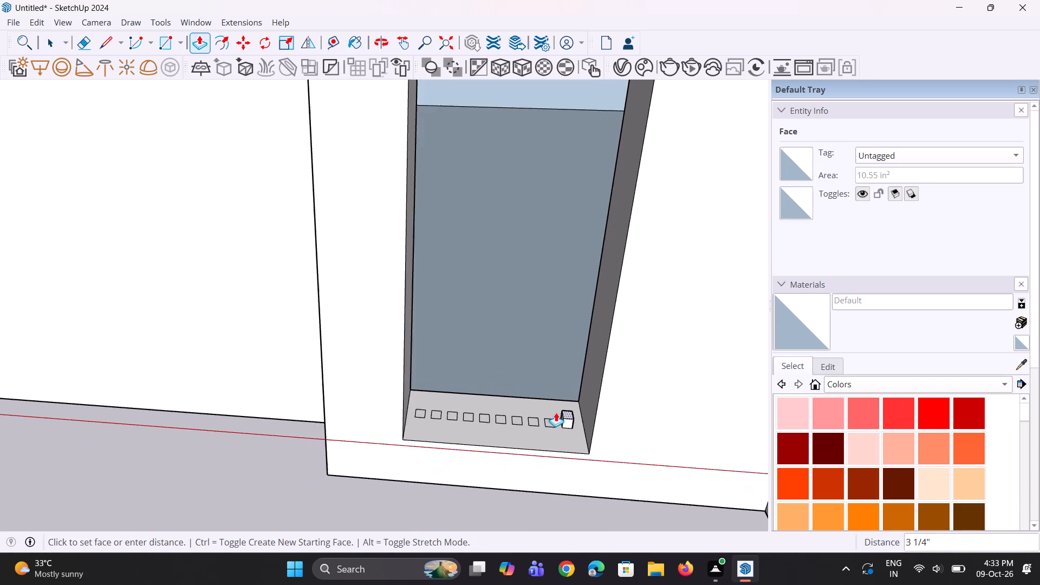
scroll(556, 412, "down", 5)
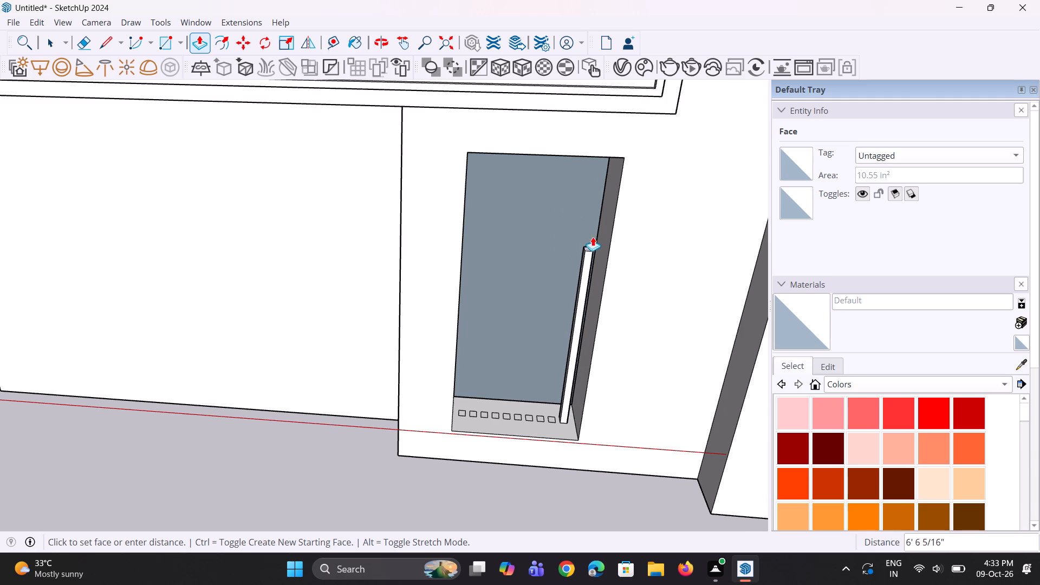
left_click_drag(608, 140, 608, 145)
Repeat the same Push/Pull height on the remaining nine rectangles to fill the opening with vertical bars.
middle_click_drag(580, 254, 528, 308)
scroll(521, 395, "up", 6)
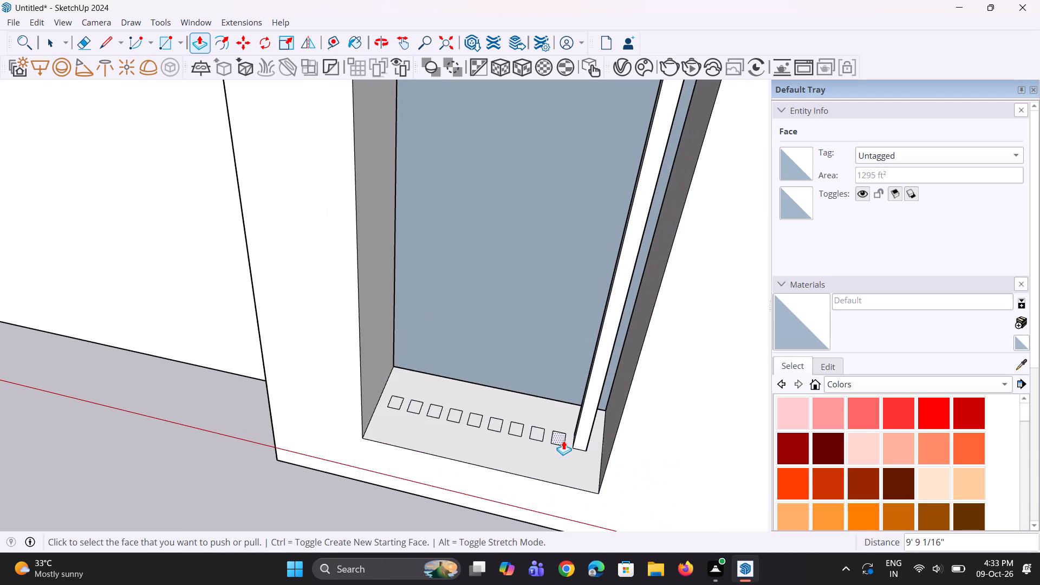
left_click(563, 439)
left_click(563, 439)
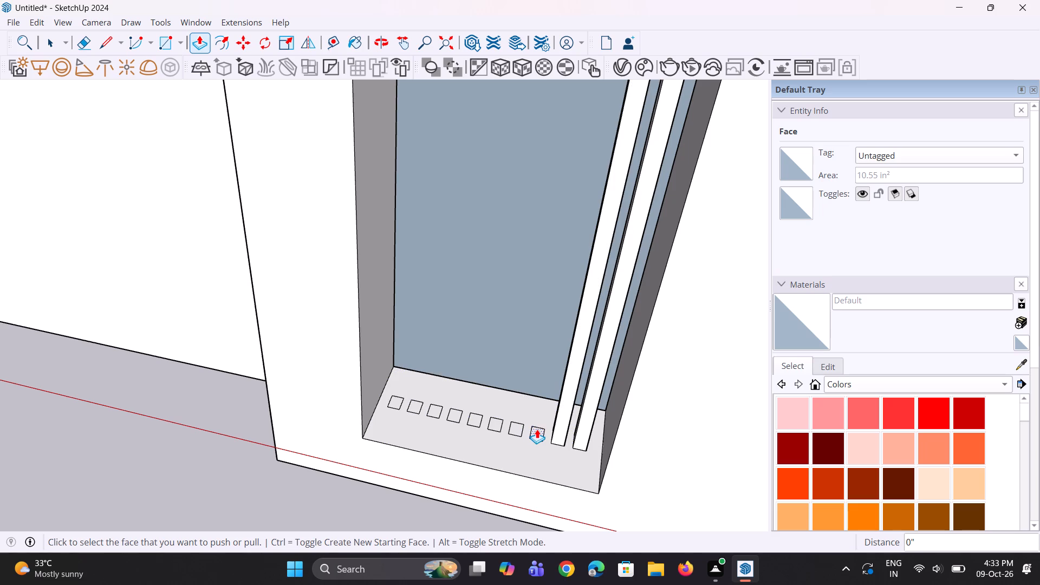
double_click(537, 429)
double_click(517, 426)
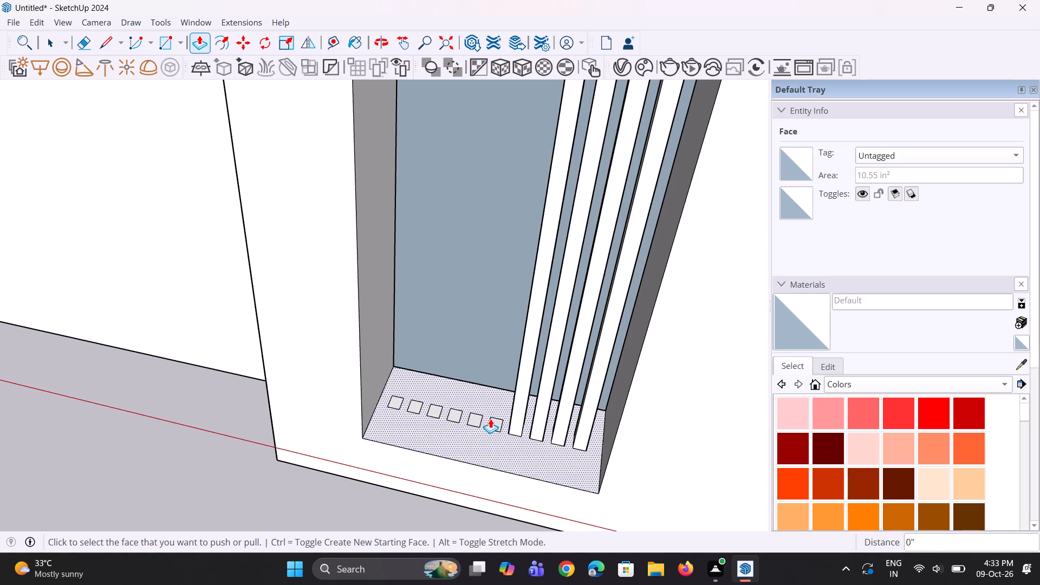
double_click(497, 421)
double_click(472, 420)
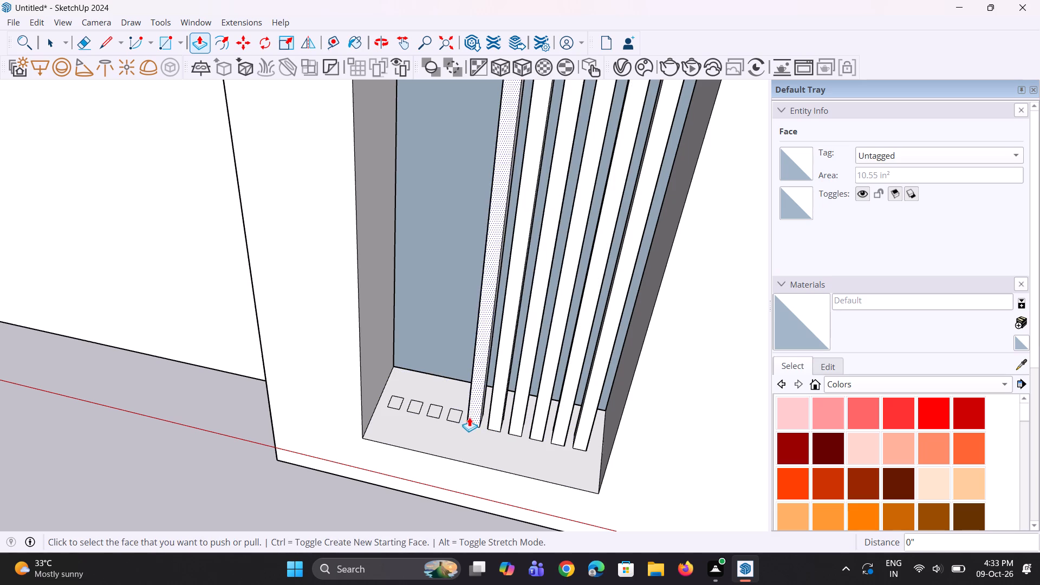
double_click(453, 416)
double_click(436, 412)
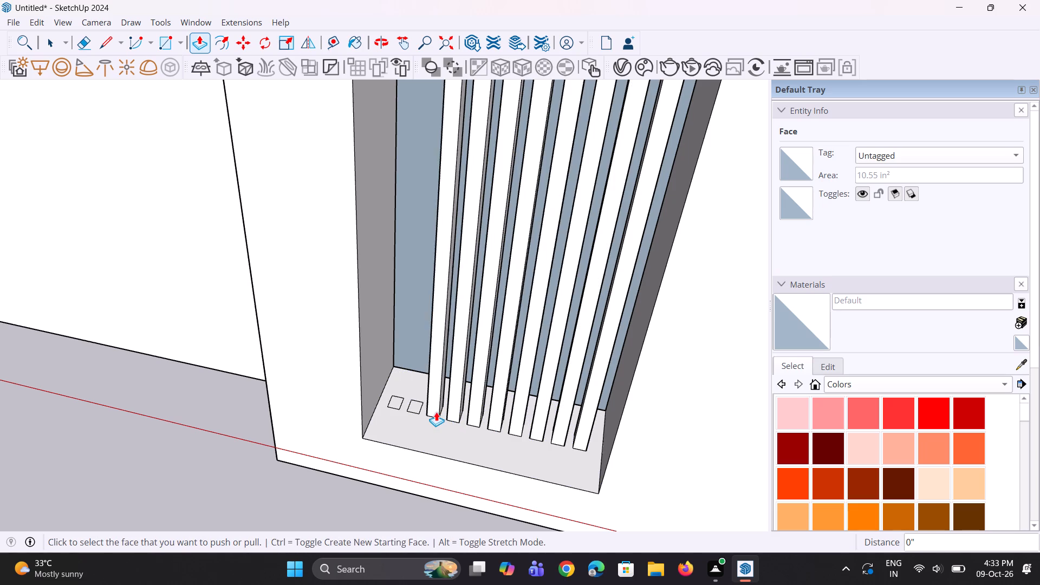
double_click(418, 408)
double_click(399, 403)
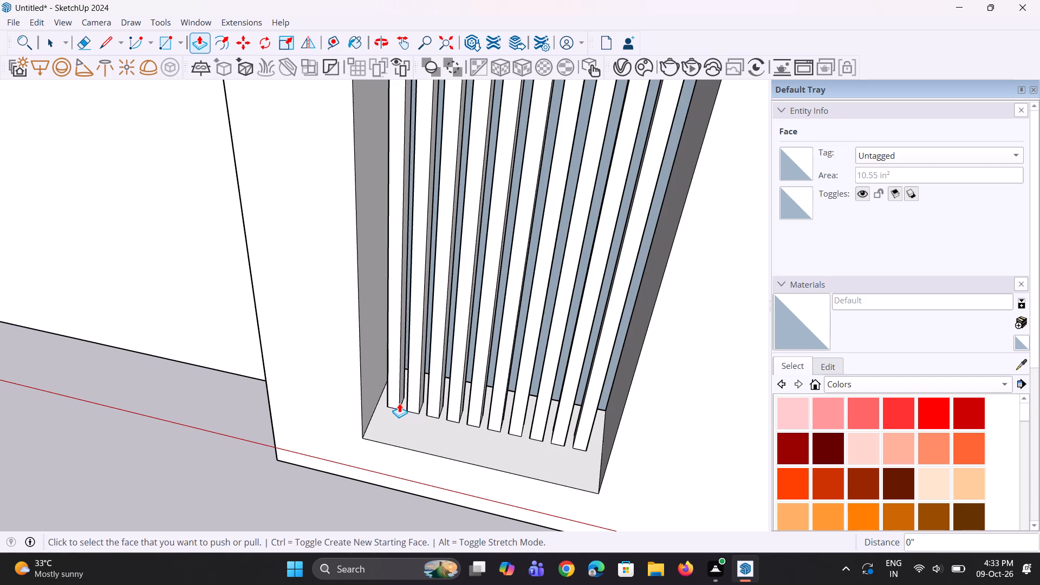
Examine the vertical bars in the opening and the whole front facade from both sides.
scroll(408, 426, "down", 4)
middle_click_drag(418, 439, 500, 363)
scroll(469, 418, "down", 3)
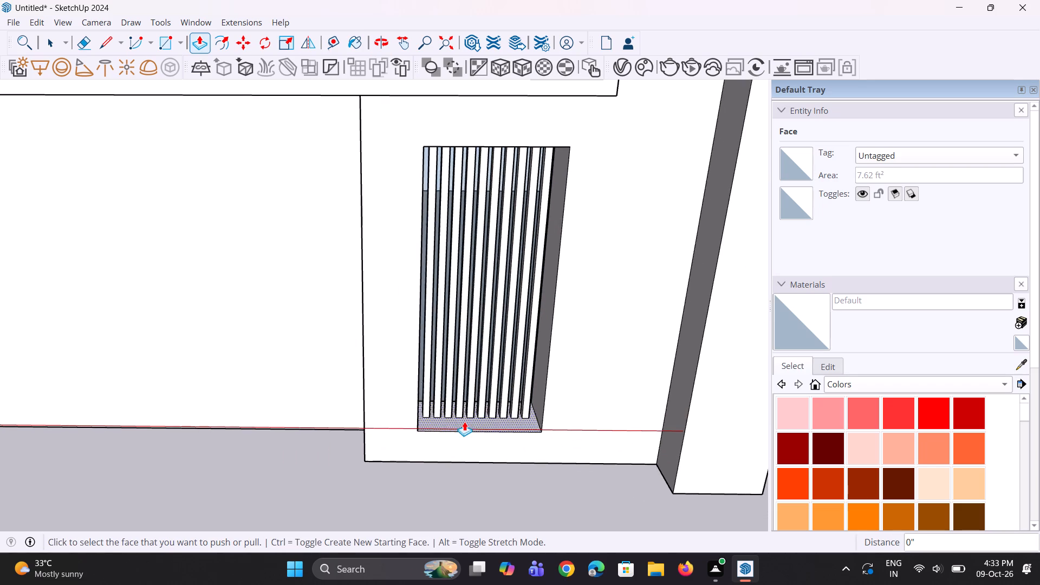
scroll(464, 421, "down", 3)
middle_click_drag(482, 430, 467, 343)
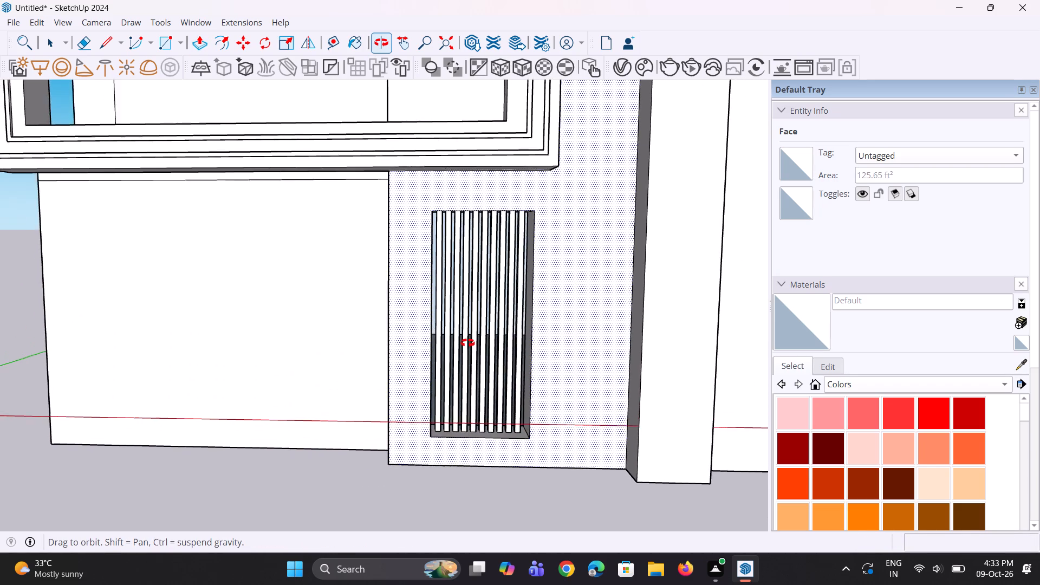
middle_click_drag(467, 343, 468, 324)
scroll(473, 337, "down", 7)
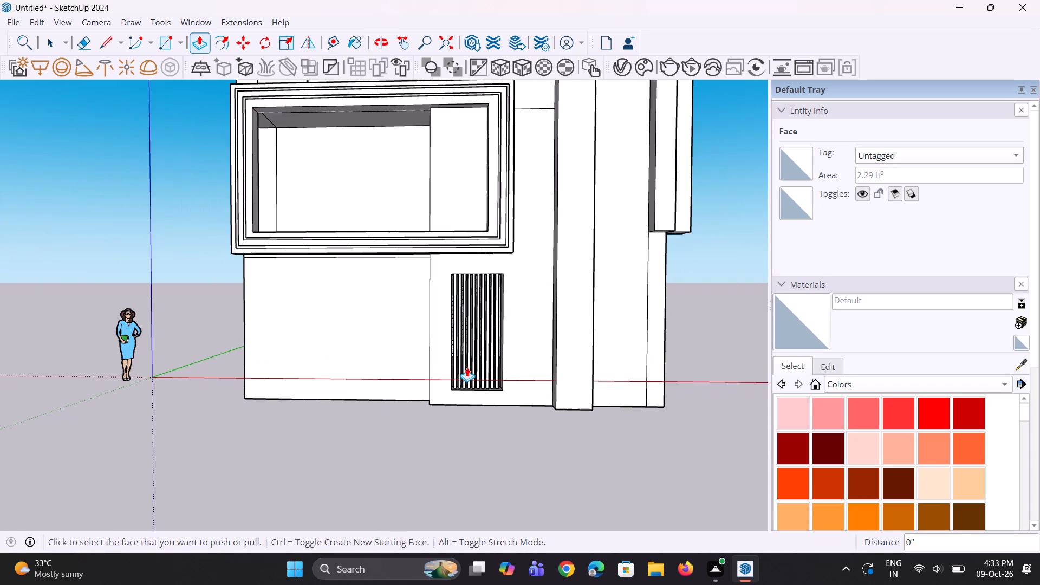
middle_click_drag(467, 367, 472, 377)
scroll(472, 382, "down", 3)
middle_click_drag(472, 386, 479, 406)
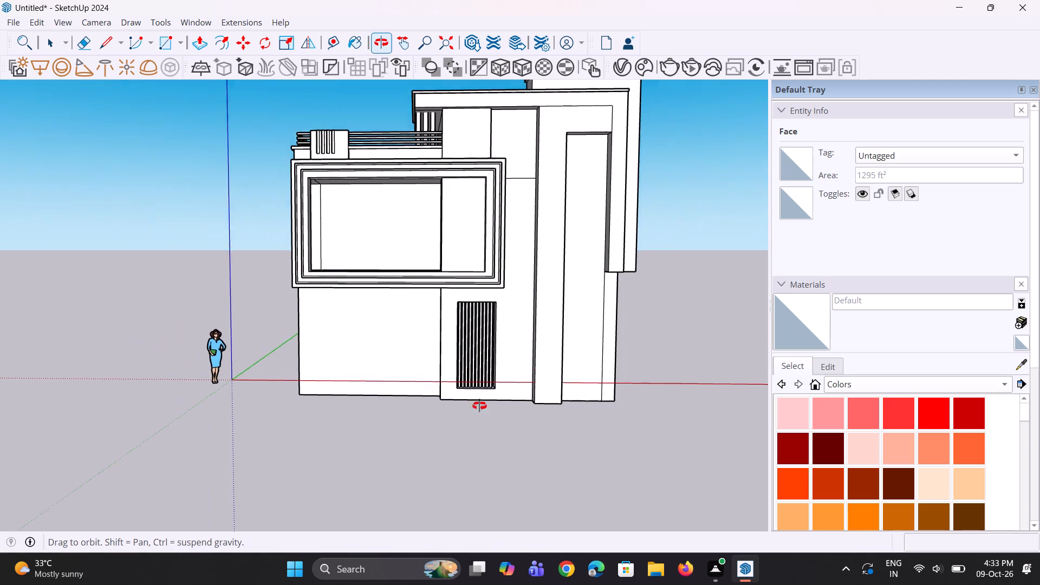
middle_click_drag(479, 406, 350, 415)
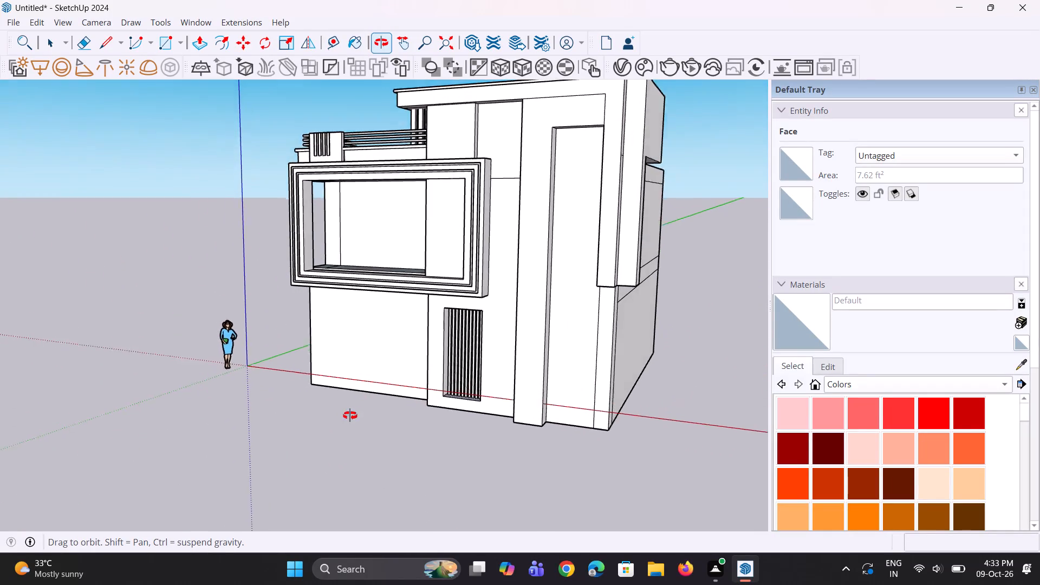
middle_click_drag(350, 415, 576, 419)
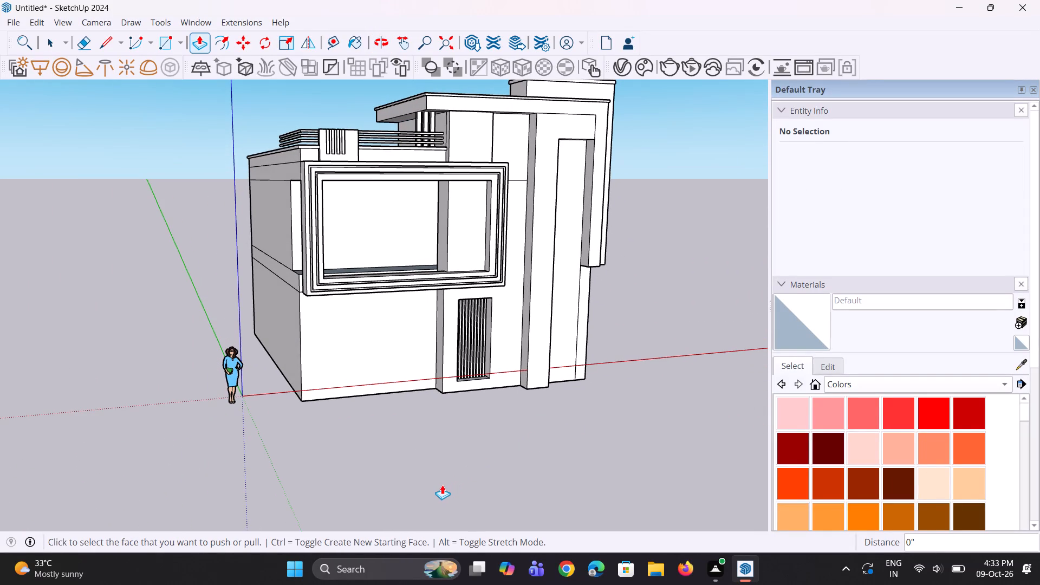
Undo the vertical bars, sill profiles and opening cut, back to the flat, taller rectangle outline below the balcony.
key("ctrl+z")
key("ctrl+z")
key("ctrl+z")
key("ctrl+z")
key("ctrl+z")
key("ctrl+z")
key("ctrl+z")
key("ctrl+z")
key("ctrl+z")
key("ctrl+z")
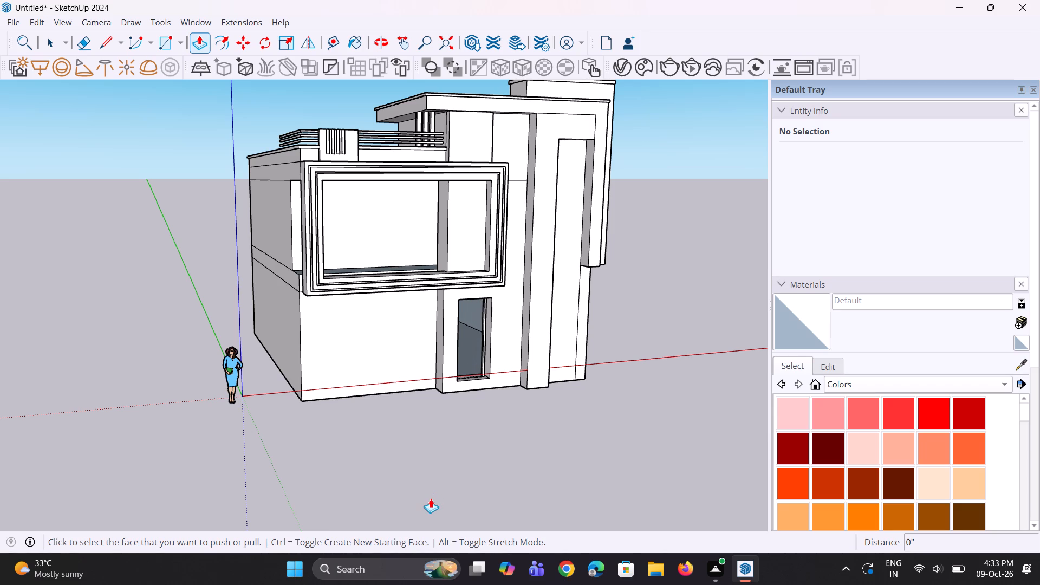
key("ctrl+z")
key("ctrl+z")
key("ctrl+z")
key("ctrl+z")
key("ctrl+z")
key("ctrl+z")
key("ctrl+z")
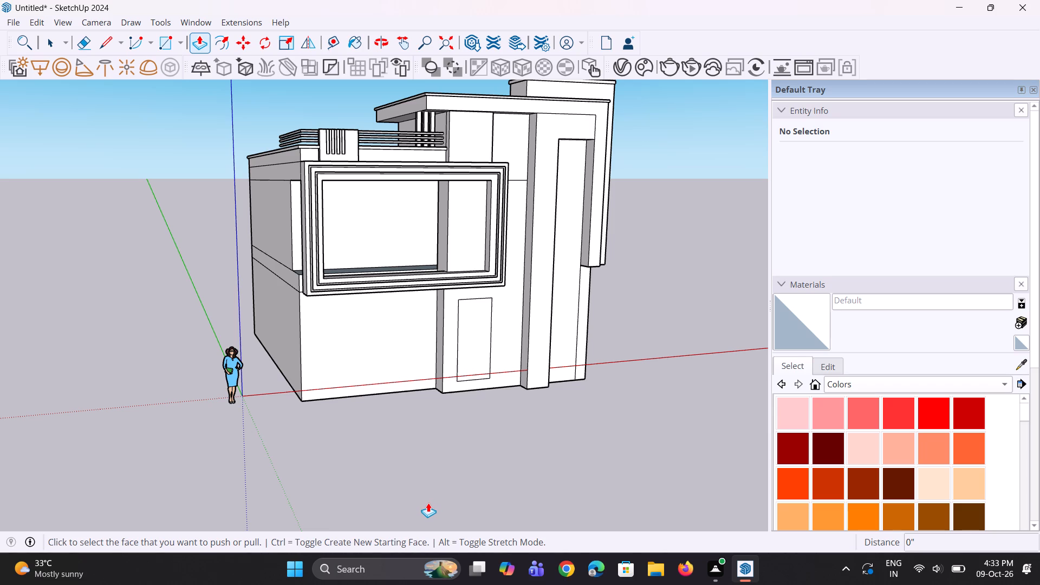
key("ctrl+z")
Erase the rectangle outline from the wall below the balcony.
key("space")
key("e")
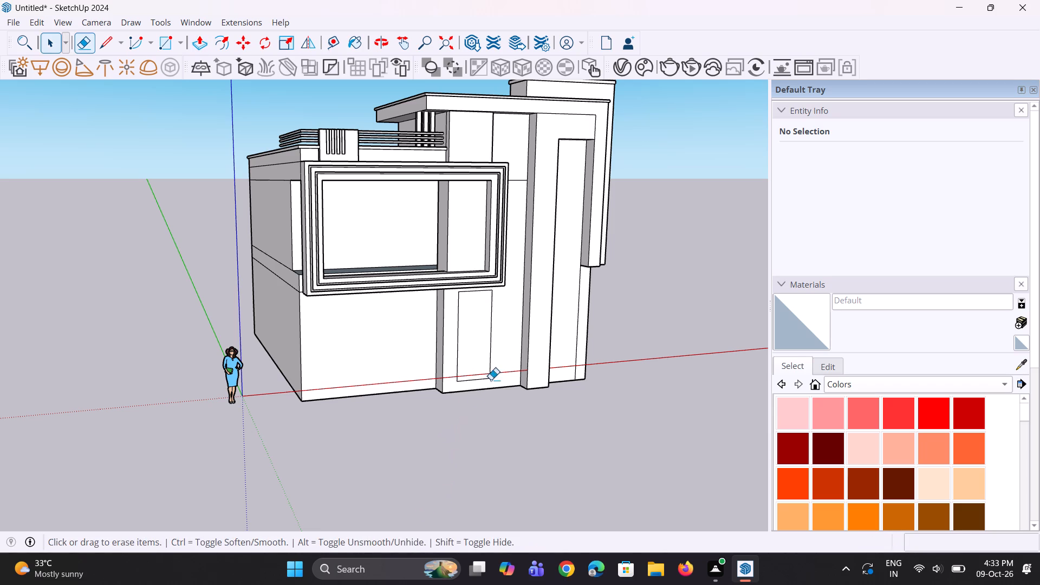
middle_click_drag(494, 333, 456, 288)
left_click_drag(458, 301, 480, 294)
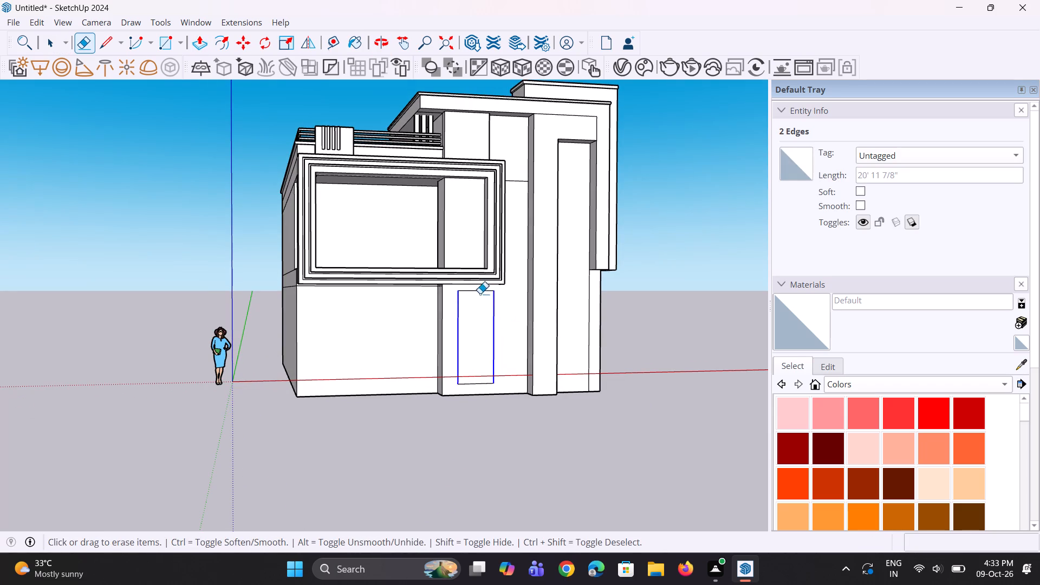
left_click_drag(480, 294, 471, 389)
scroll(471, 389, "down", 5)
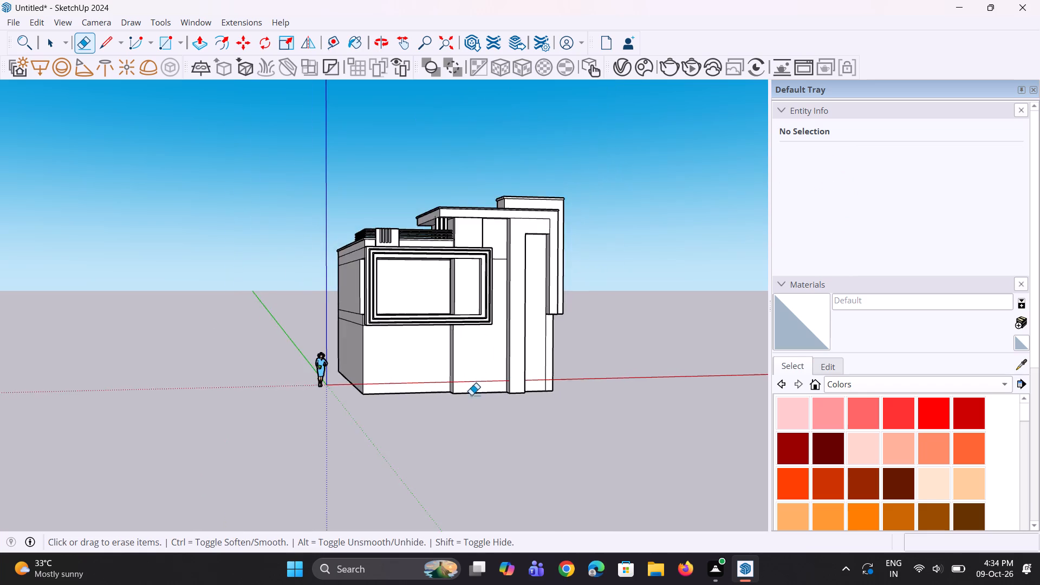
Draw a vertical line about 12' 3" long at the inner corner of the ground-floor wall, from its base to the balcony underside.
middle_click_drag(472, 400, 477, 505)
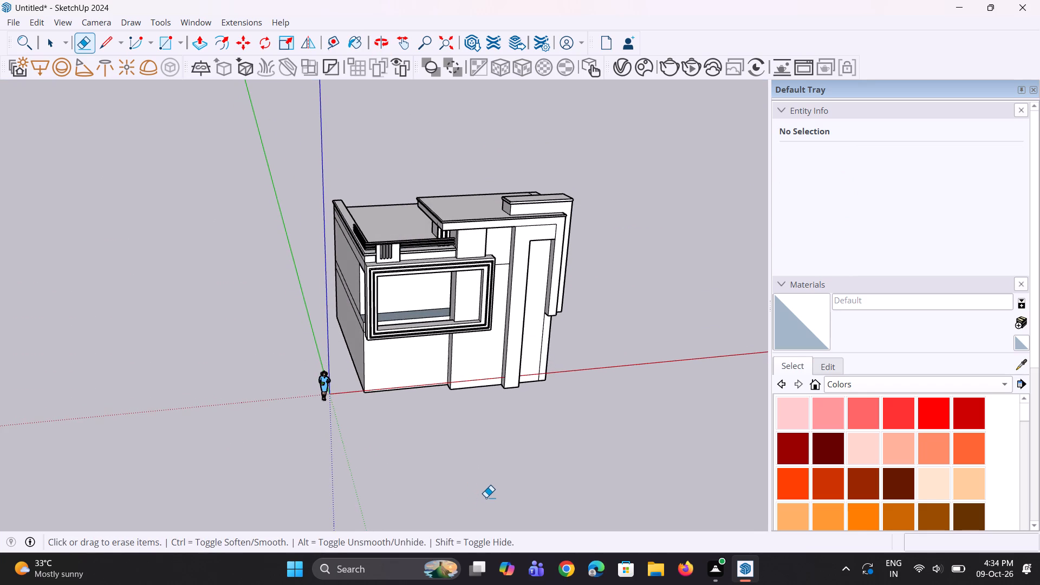
middle_click_drag(462, 491, 513, 438)
scroll(430, 348, "up", 5)
key("l")
left_click(456, 404)
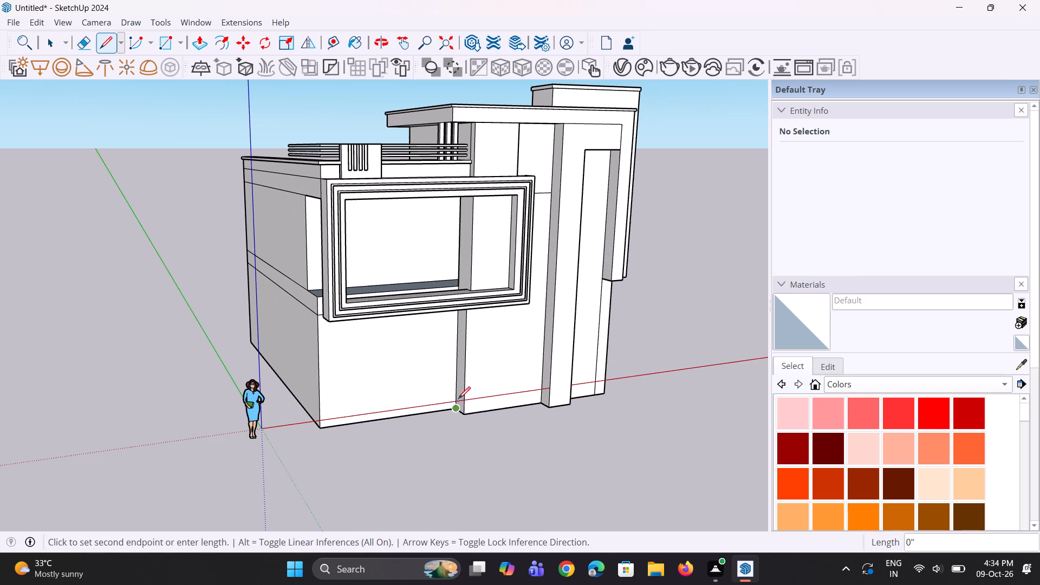
middle_click_drag(453, 320, 444, 253)
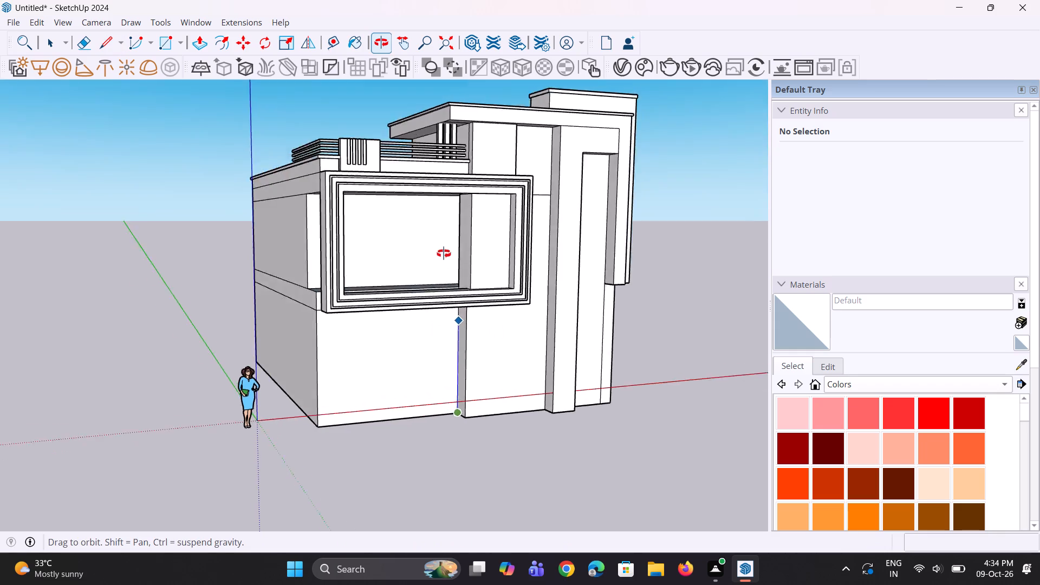
middle_click_drag(444, 253, 444, 246)
left_click(459, 309)
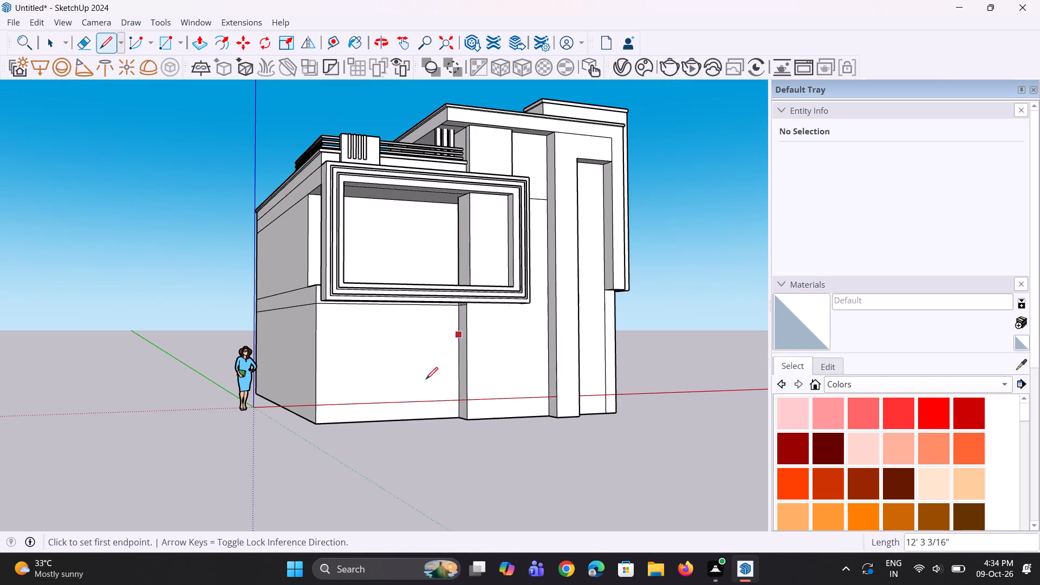
Push the ground-floor wall face below the balcony back about 5' 1/8" to form a recess.
middle_click_drag(413, 423, 498, 495)
key("p")
left_click(428, 393)
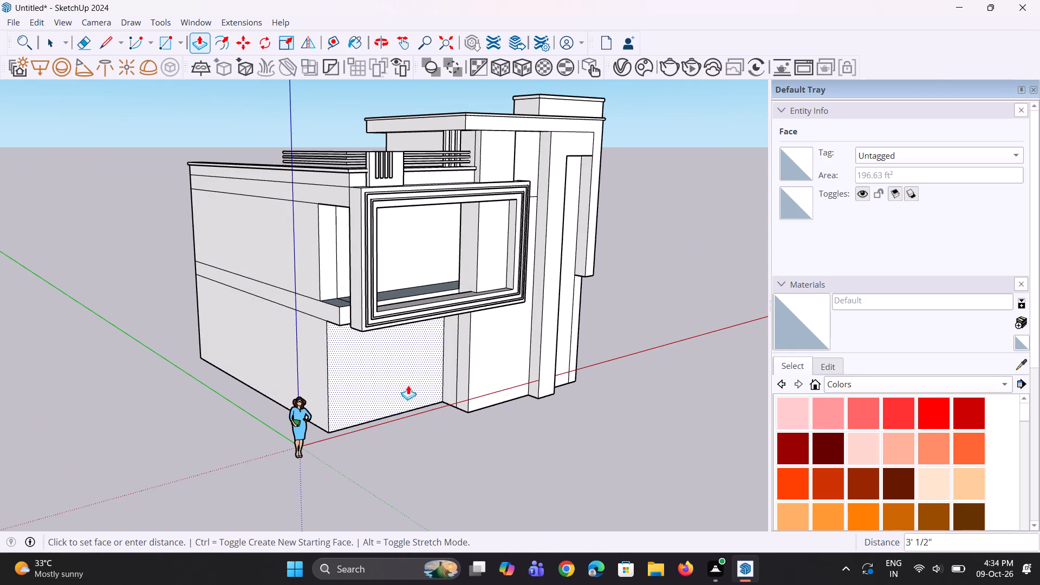
left_click(400, 385)
Push the recess's end face sideways behind the projecting wall by about 1' 5 9/16", plus a further 6' 10 5/16".
middle_click_drag(443, 411, 506, 406)
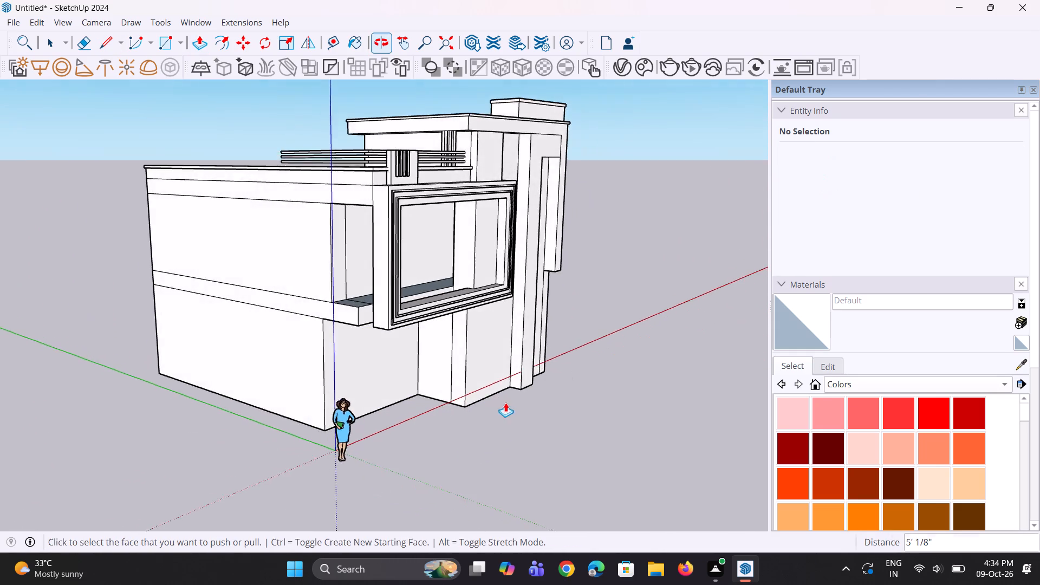
scroll(469, 384, "up", 5)
middle_click_drag(453, 383, 460, 382)
middle_click_drag(434, 398, 296, 379)
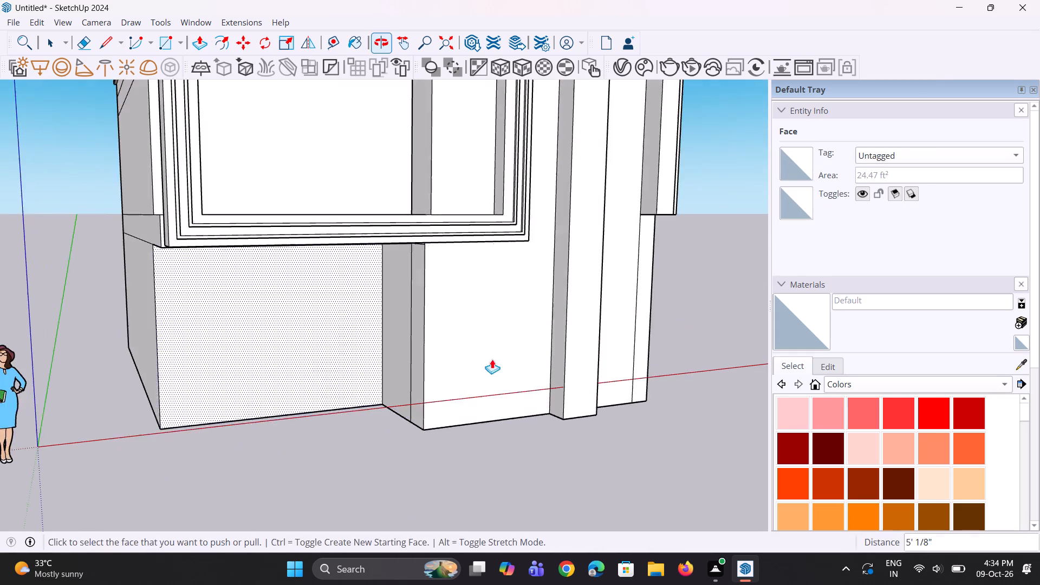
scroll(524, 348, "down", 3)
middle_click_drag(583, 358, 668, 378)
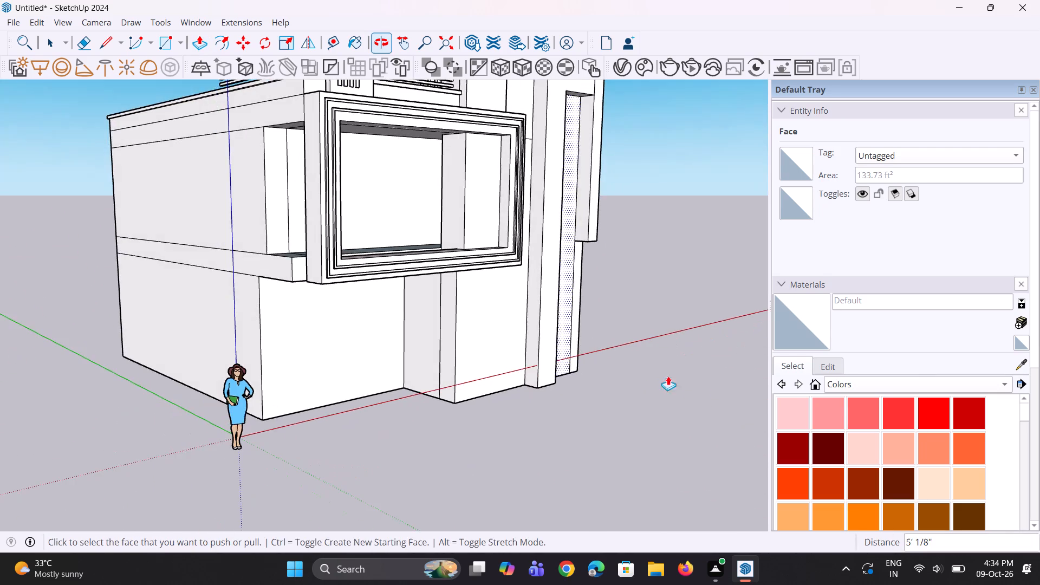
scroll(455, 356, "up", 1)
left_click(420, 359)
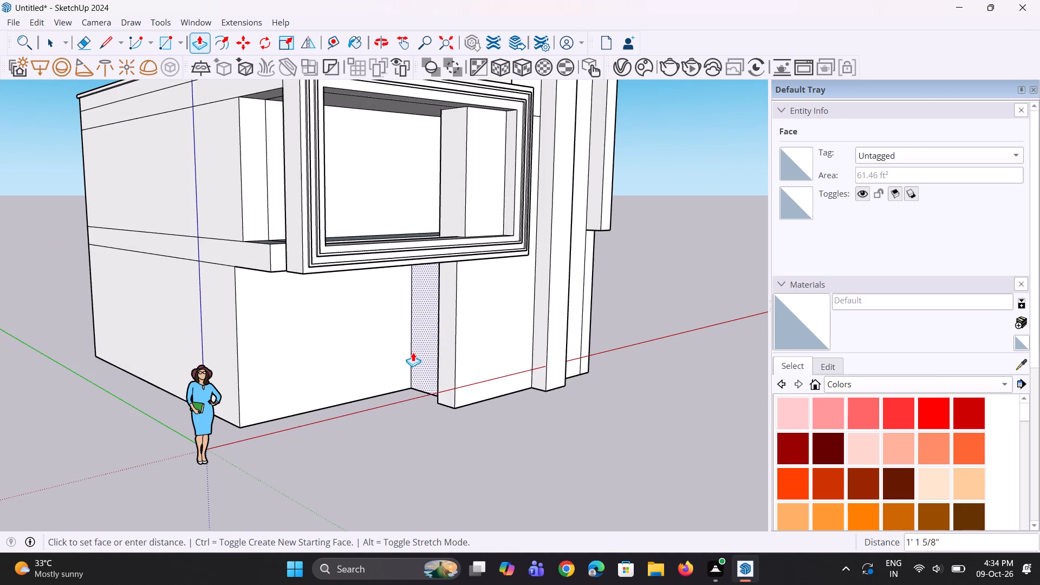
key("Escape")
left_click(417, 355)
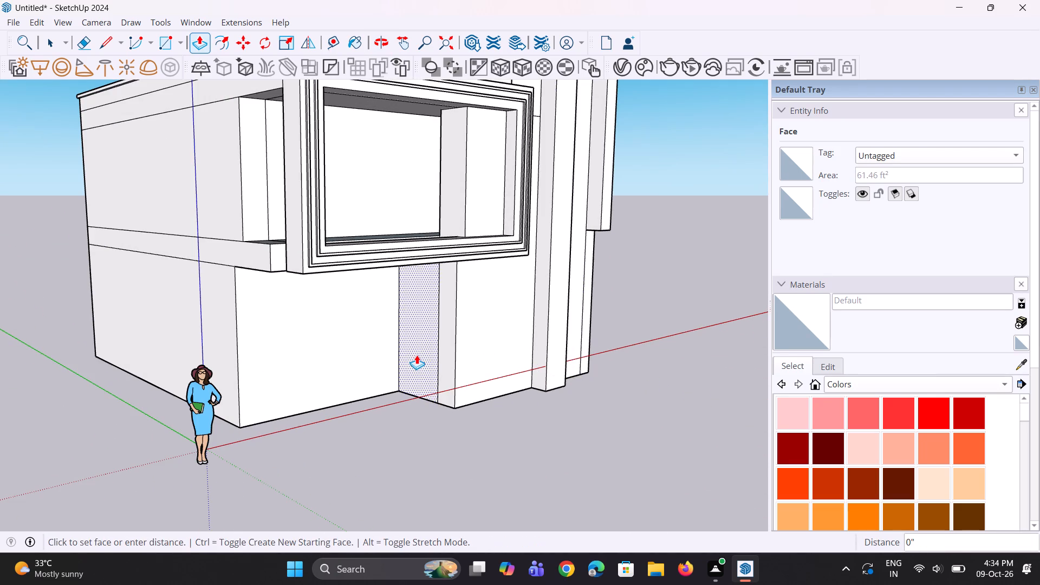
left_click(426, 338)
middle_click_drag(335, 404, 500, 453)
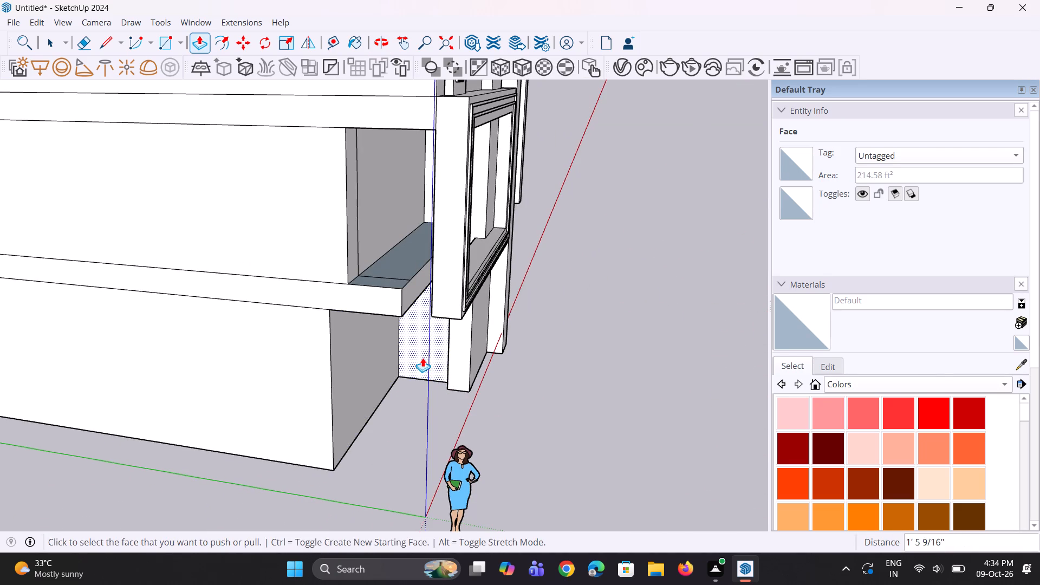
left_click(422, 357)
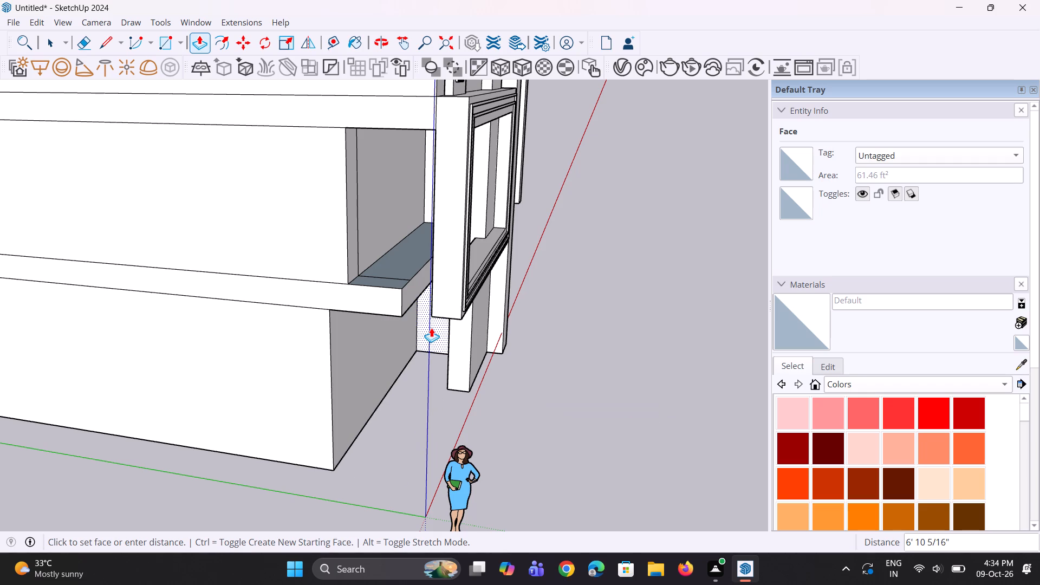
left_click(431, 328)
Push the same recess end face about 10' 7 3/4" further behind the projecting wall.
middle_click_drag(455, 430, 268, 413)
scroll(442, 383, "down", 3)
middle_click_drag(485, 389, 370, 367)
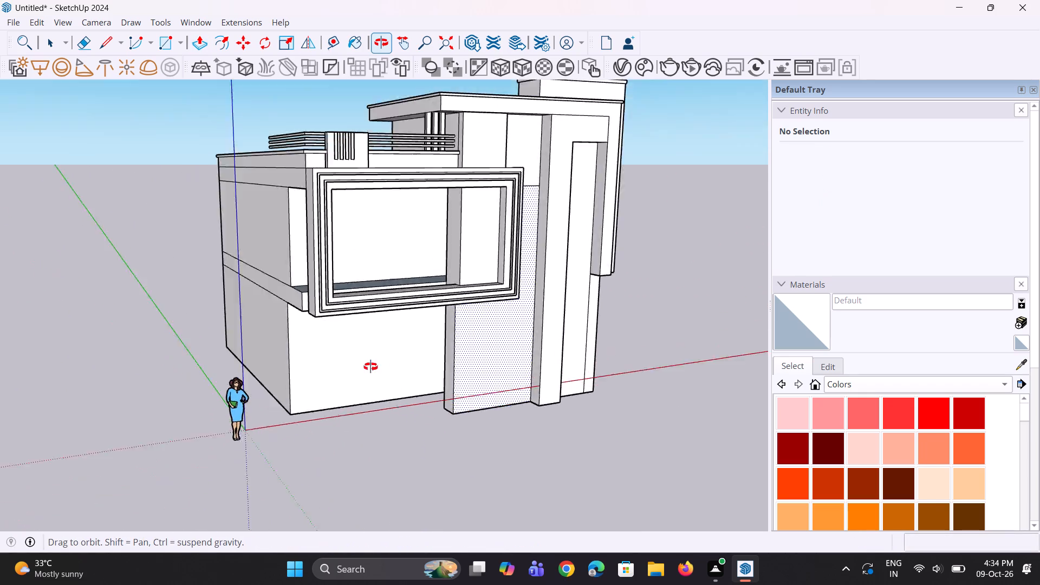
middle_click_drag(370, 367, 692, 376)
scroll(382, 356, "up", 3)
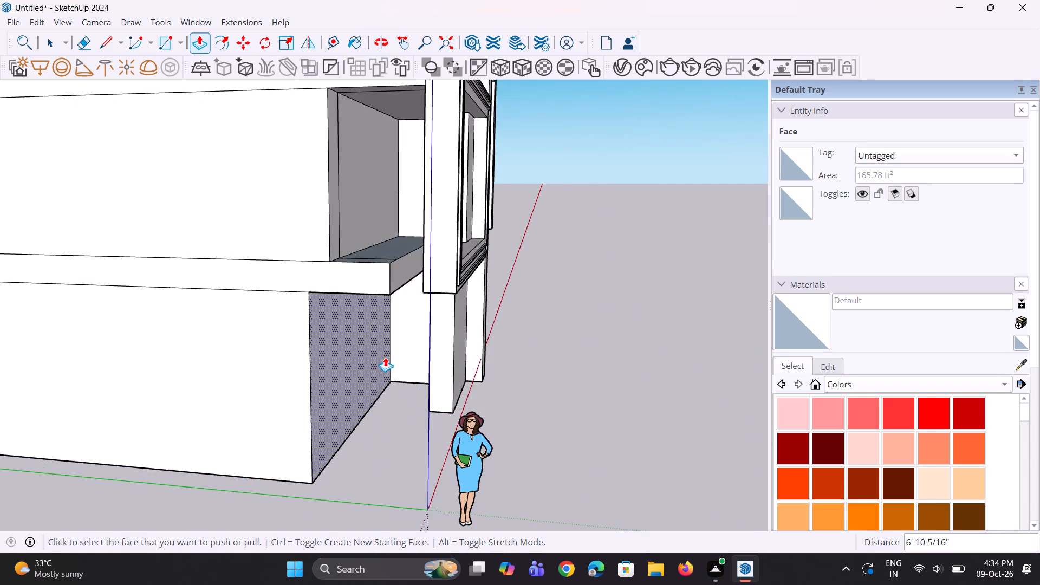
scroll(385, 357, "up", 3)
left_click(436, 357)
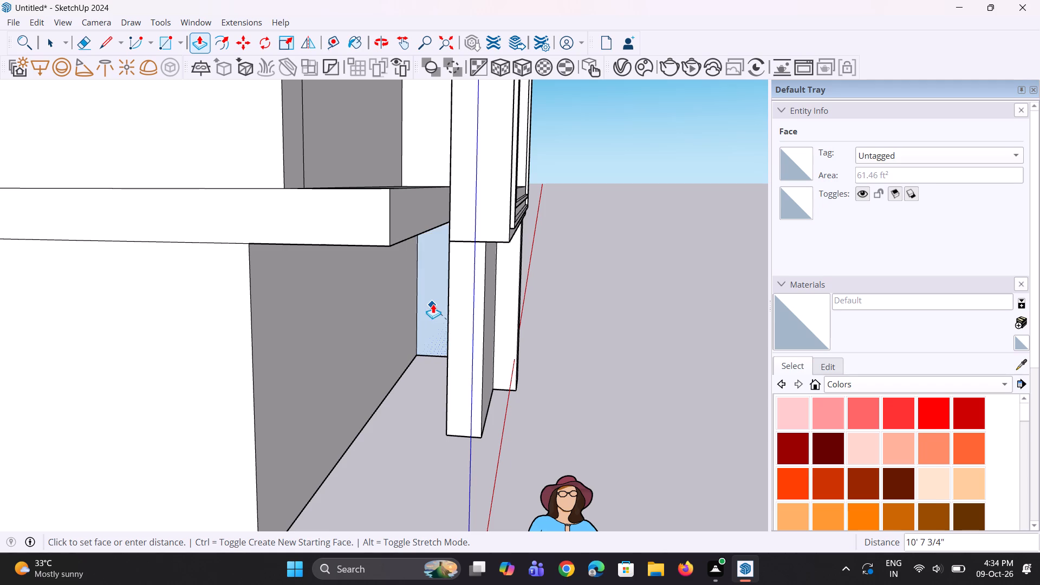
left_click(431, 307)
Draw a tall rectangle about 4' 6" wide on the ground-floor wall between the recessed wall and the vertical pier.
scroll(385, 372, "down", 3)
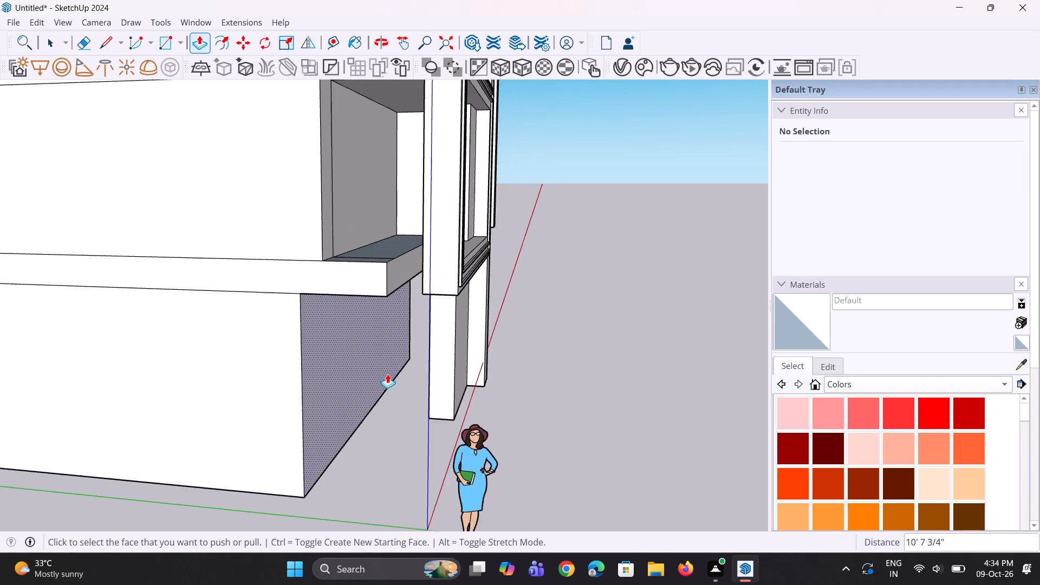
middle_click_drag(450, 370, 205, 374)
scroll(501, 336, "down", 4)
middle_click_drag(505, 348, 106, 305)
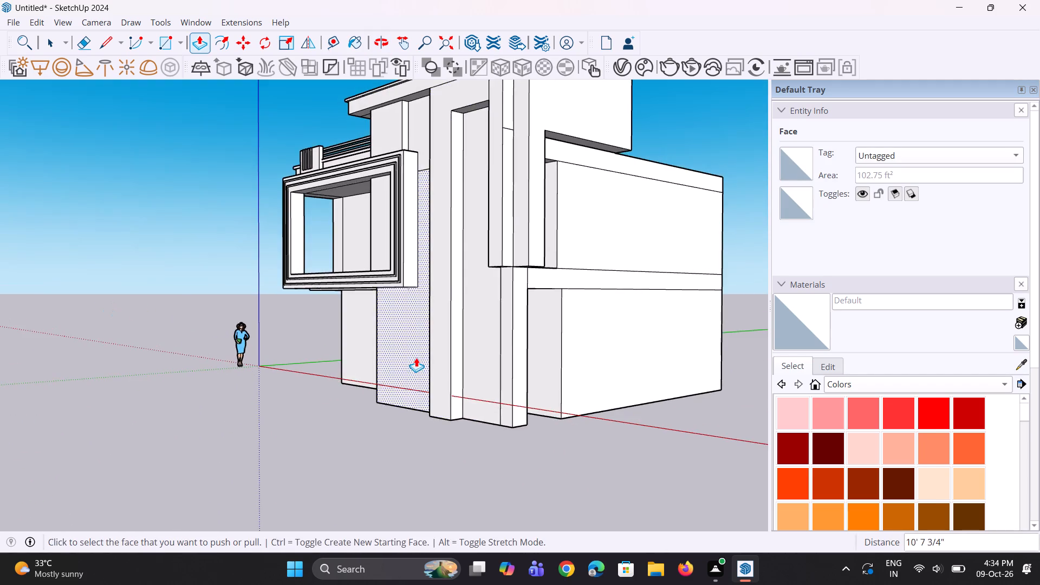
middle_click_drag(436, 362, 656, 341)
scroll(486, 343, "up", 2)
middle_click_drag(460, 364, 514, 413)
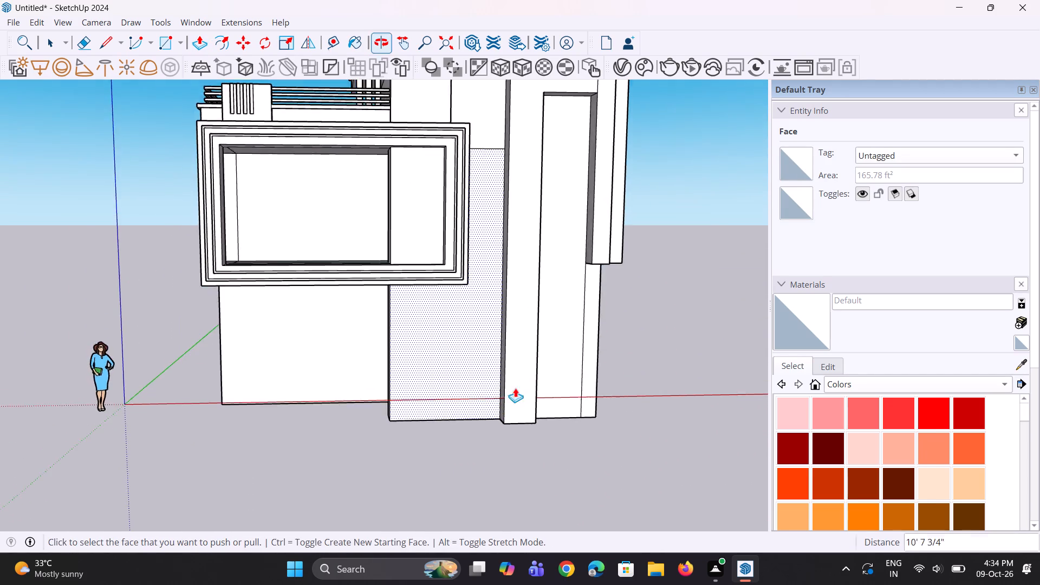
scroll(390, 346, "up", 4)
key("r")
middle_click_drag(437, 345, 425, 301)
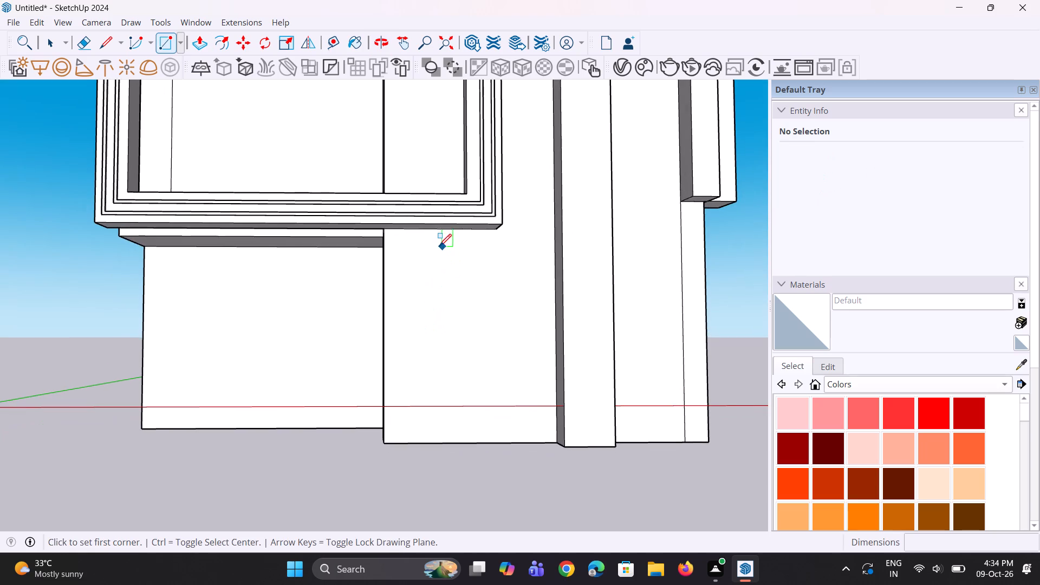
left_click(435, 246)
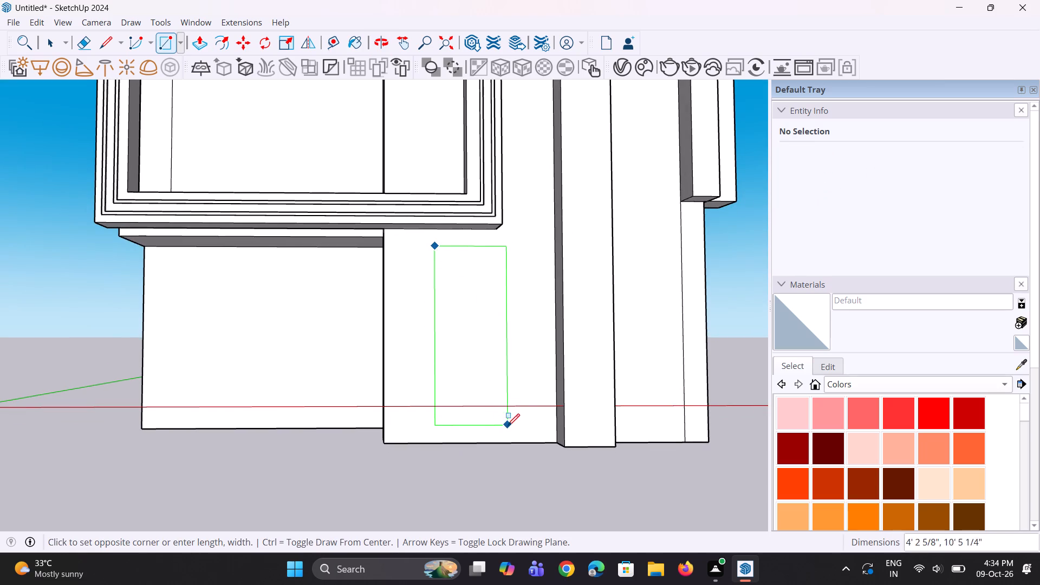
left_click(512, 426)
Move the tall rectangle's bottom edge up about 7" from the base of the wall.
middle_click_drag(419, 401, 408, 509)
scroll(432, 470, "up", 2)
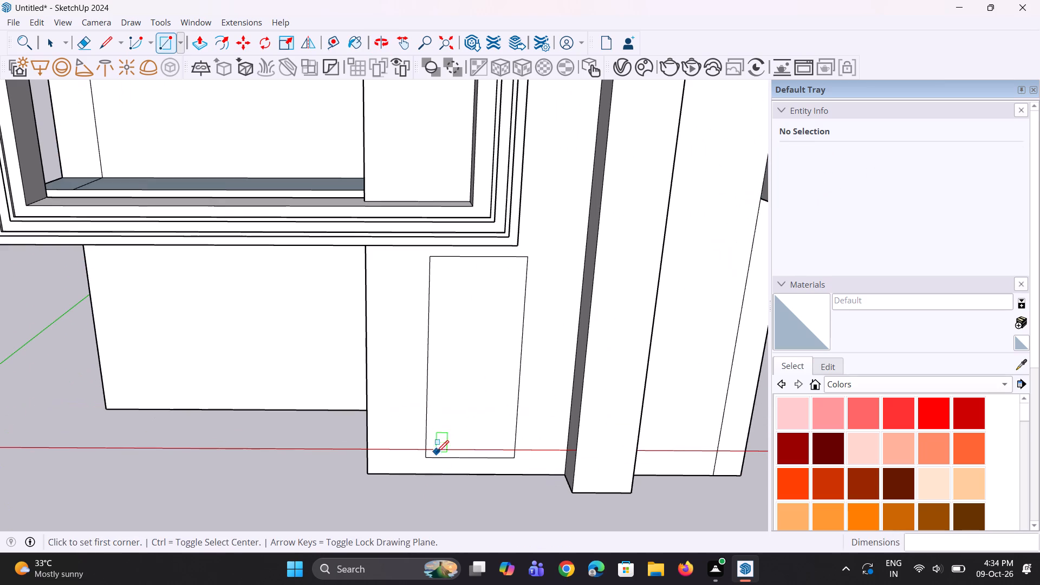
key("space")
key("space")
left_click(438, 457)
key("m")
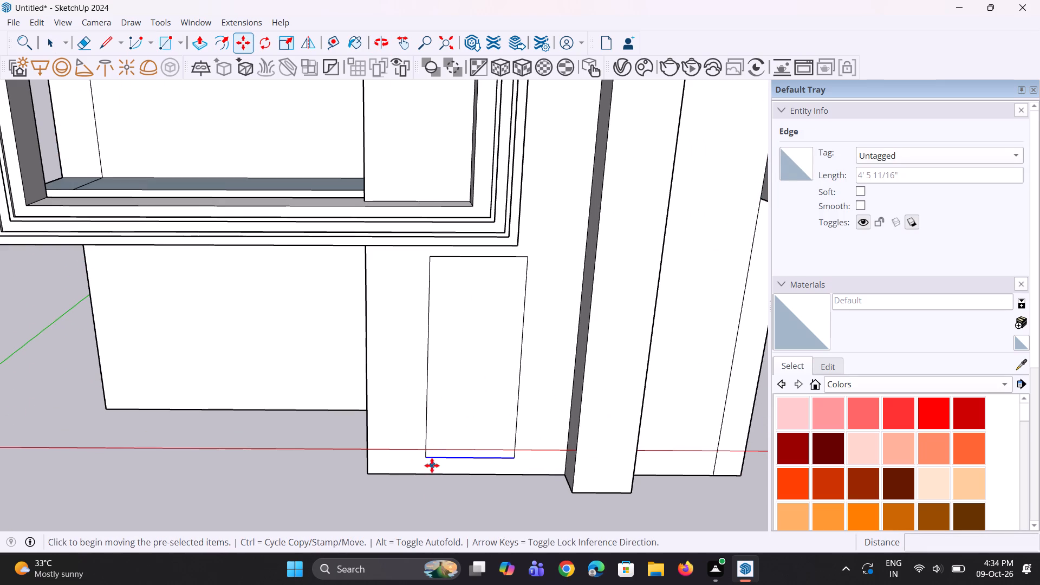
left_click(427, 458)
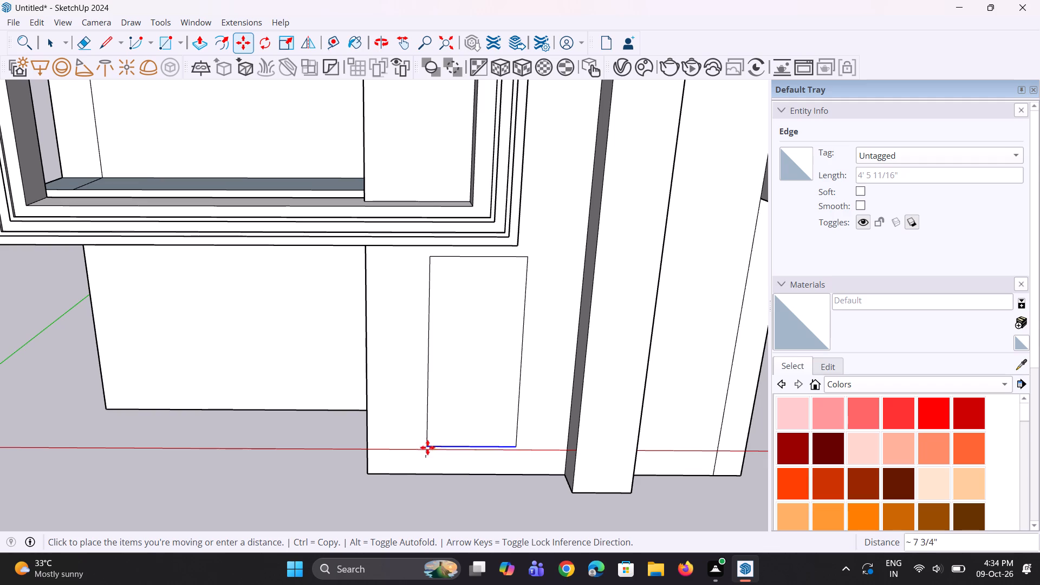
left_click(427, 449)
middle_click_drag(443, 471, 444, 416)
key("space")
key("space")
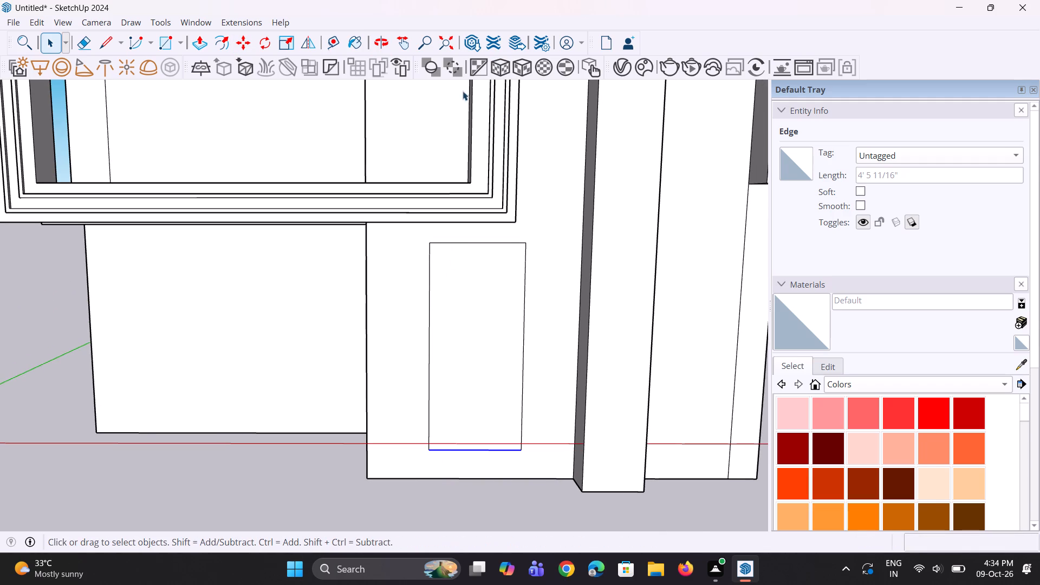
Move the tall rectangle's top edge down a few inches, away from the balcony frame.
scroll(506, 242, "up", 2)
left_click(509, 244)
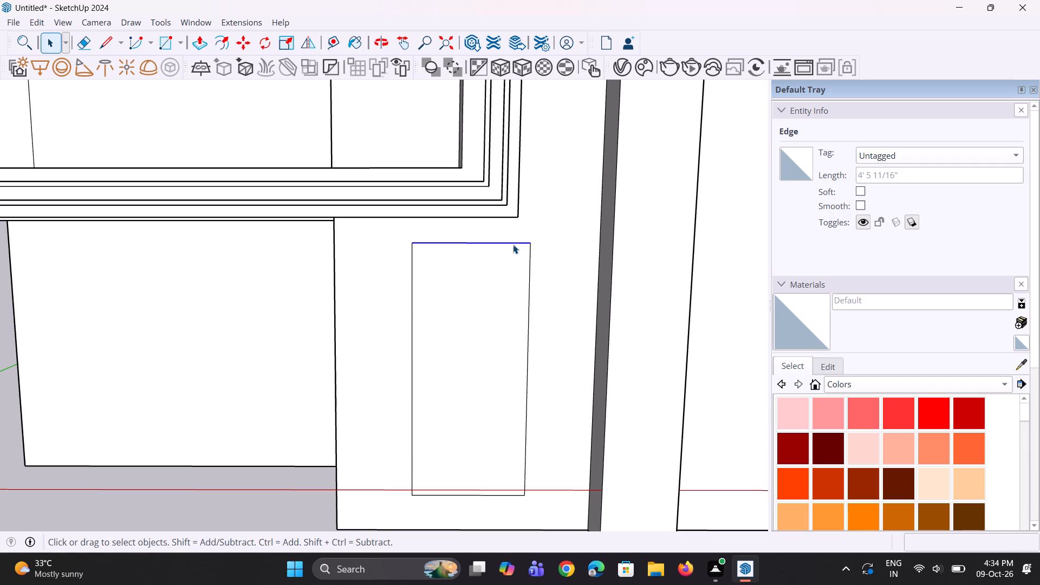
scroll(535, 240, "up", 1)
key("m")
left_click(528, 246)
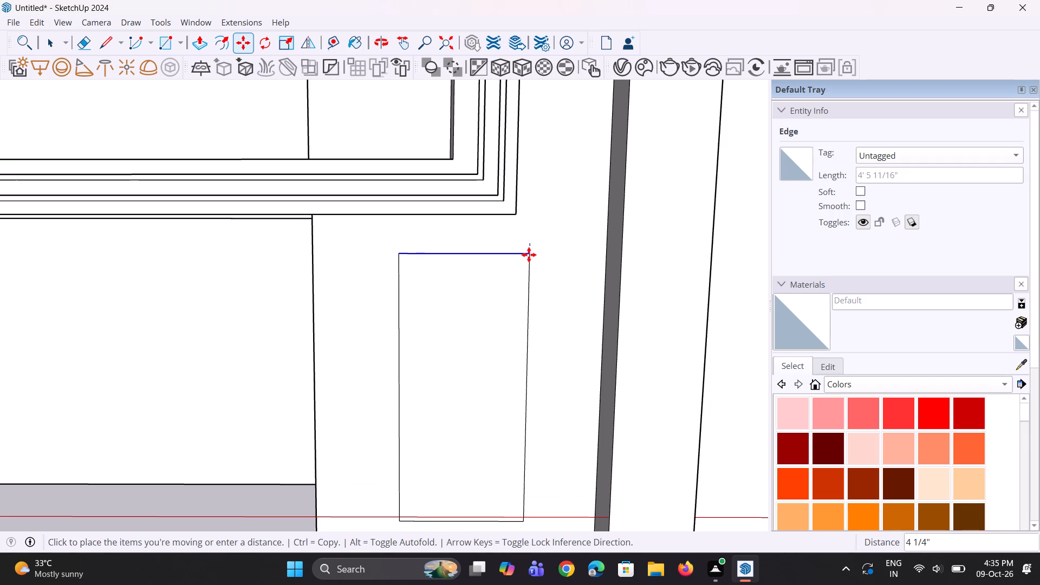
left_click(528, 258)
key("space")
key("space")
key("space")
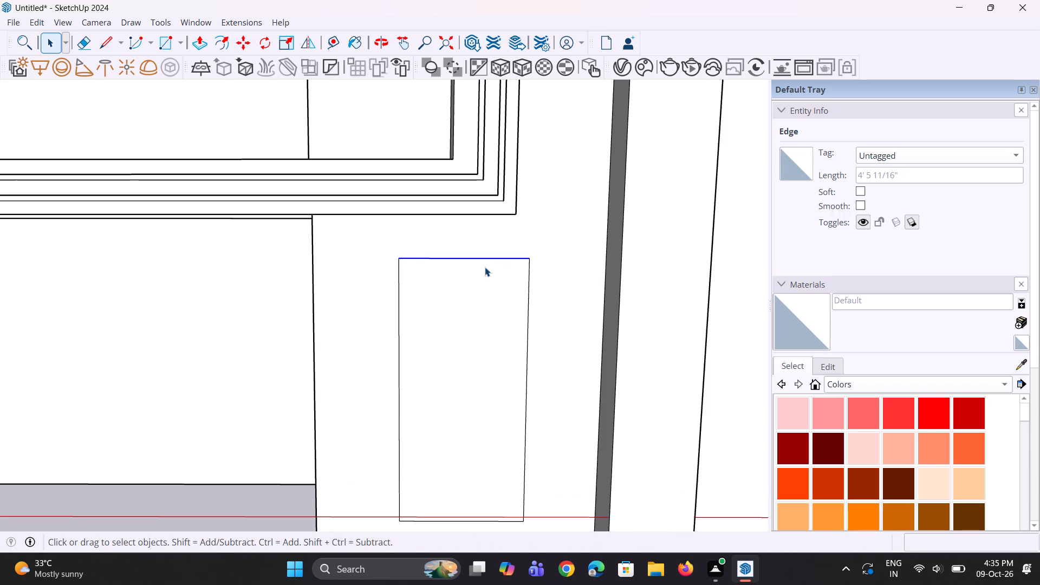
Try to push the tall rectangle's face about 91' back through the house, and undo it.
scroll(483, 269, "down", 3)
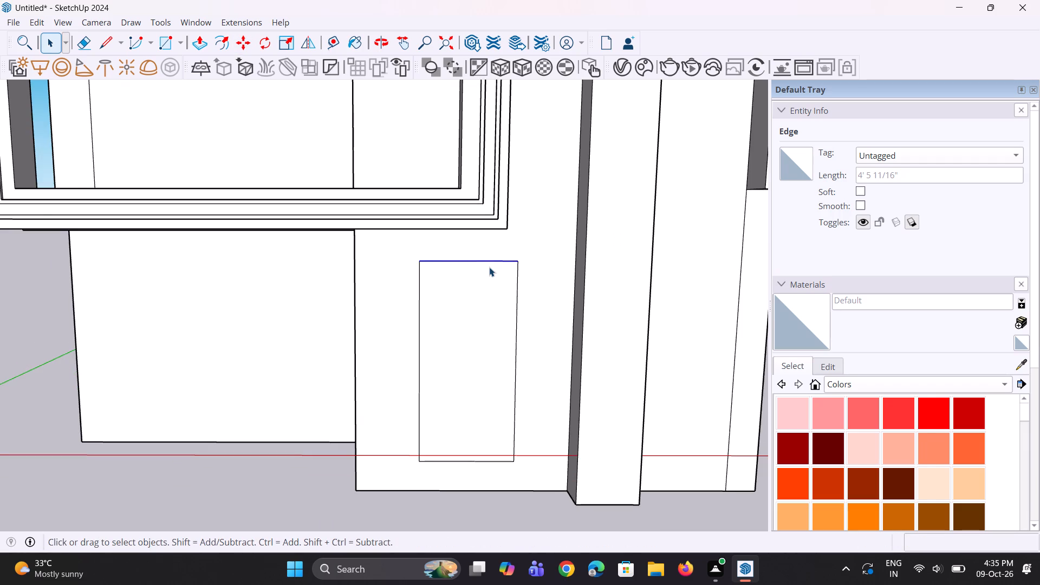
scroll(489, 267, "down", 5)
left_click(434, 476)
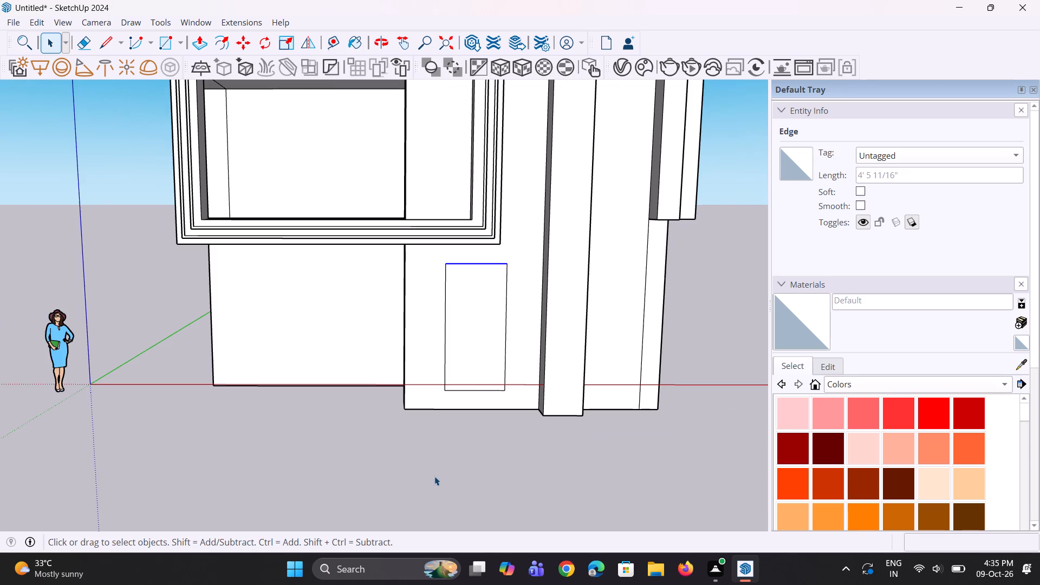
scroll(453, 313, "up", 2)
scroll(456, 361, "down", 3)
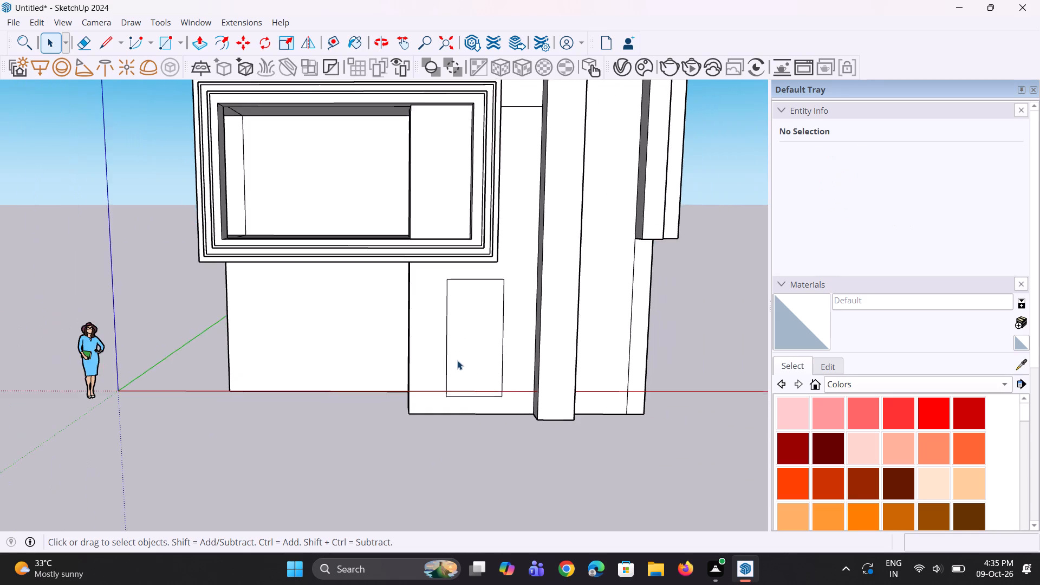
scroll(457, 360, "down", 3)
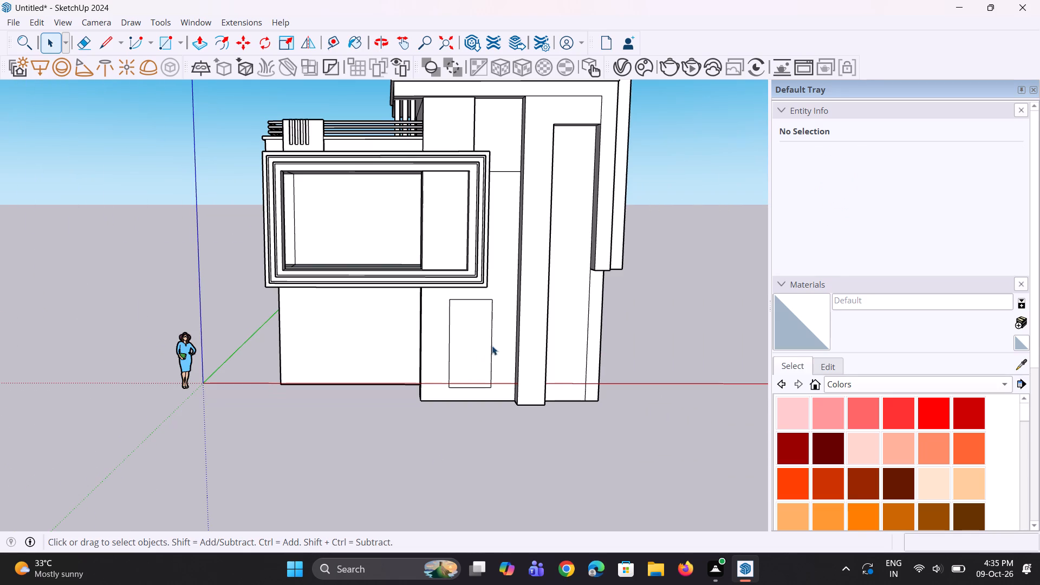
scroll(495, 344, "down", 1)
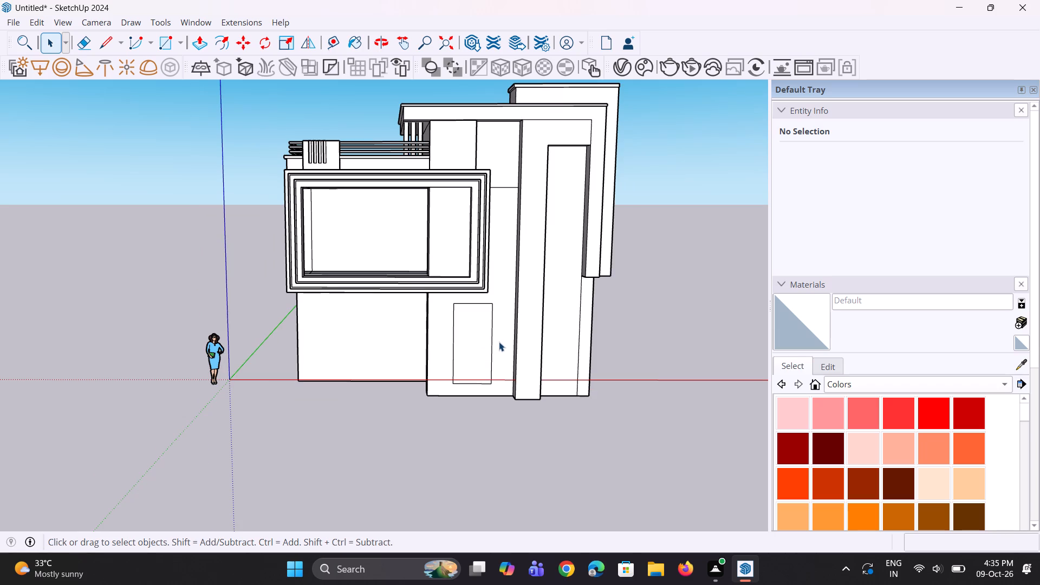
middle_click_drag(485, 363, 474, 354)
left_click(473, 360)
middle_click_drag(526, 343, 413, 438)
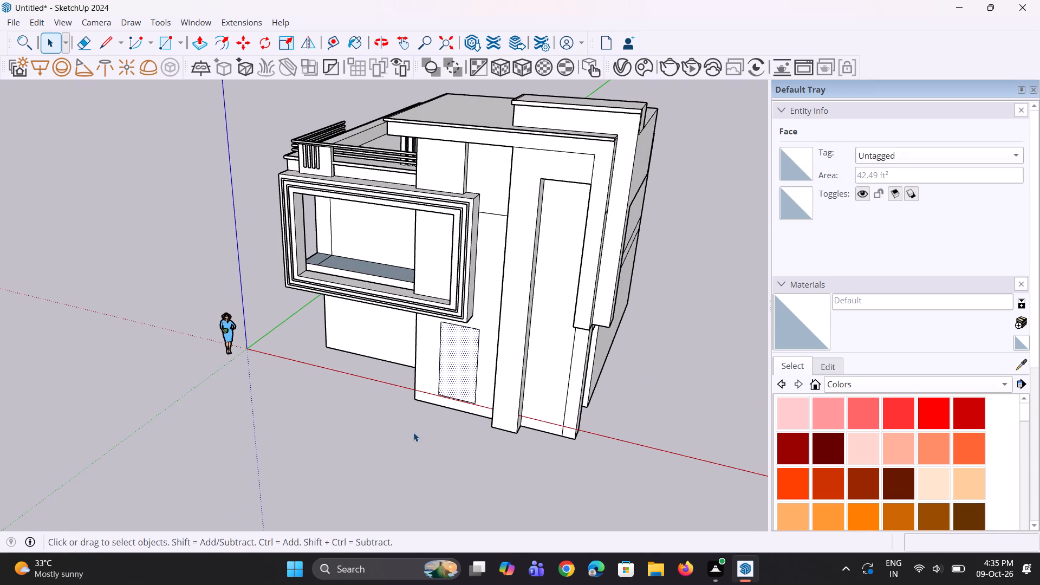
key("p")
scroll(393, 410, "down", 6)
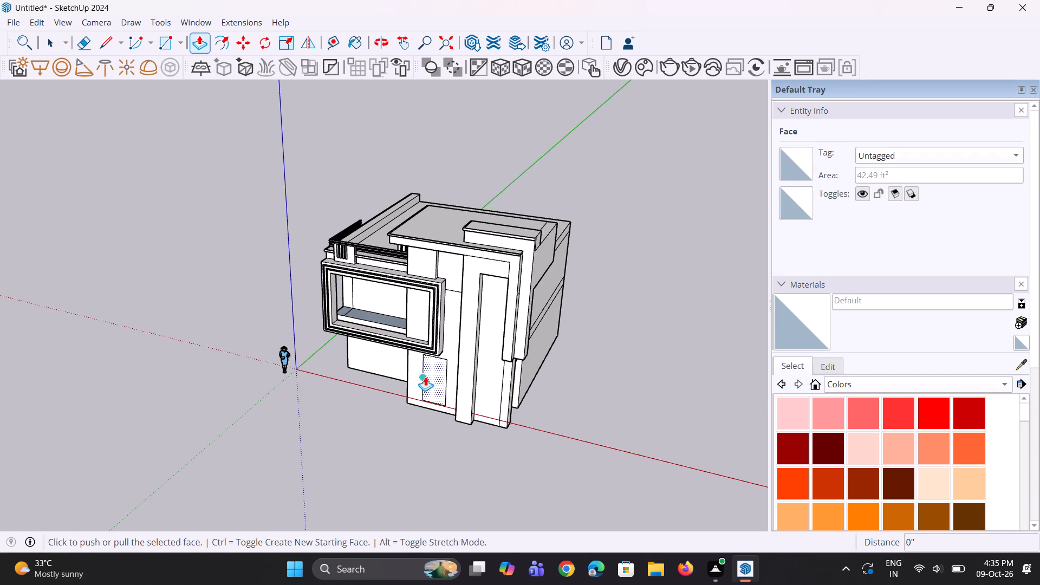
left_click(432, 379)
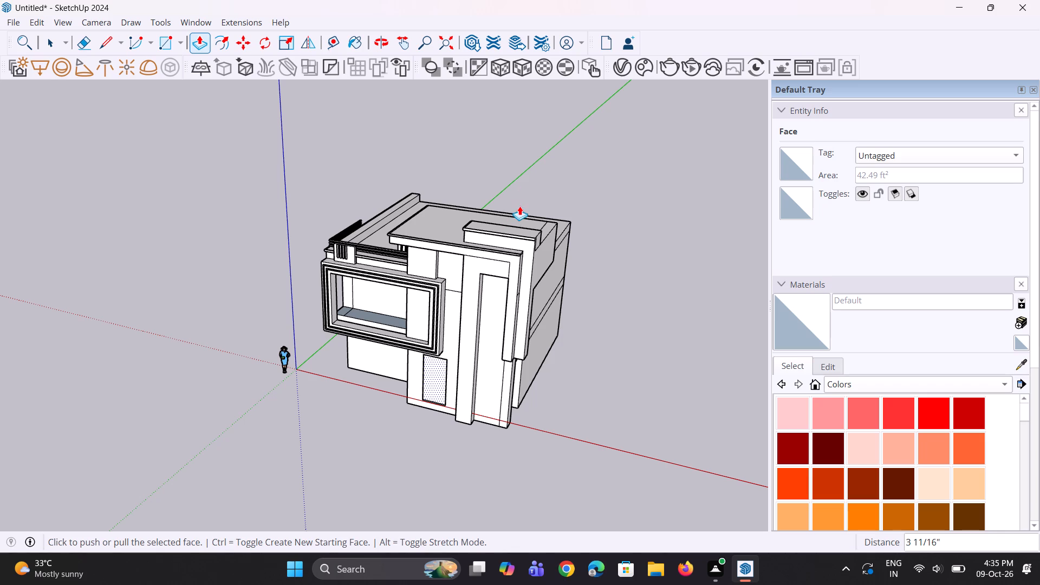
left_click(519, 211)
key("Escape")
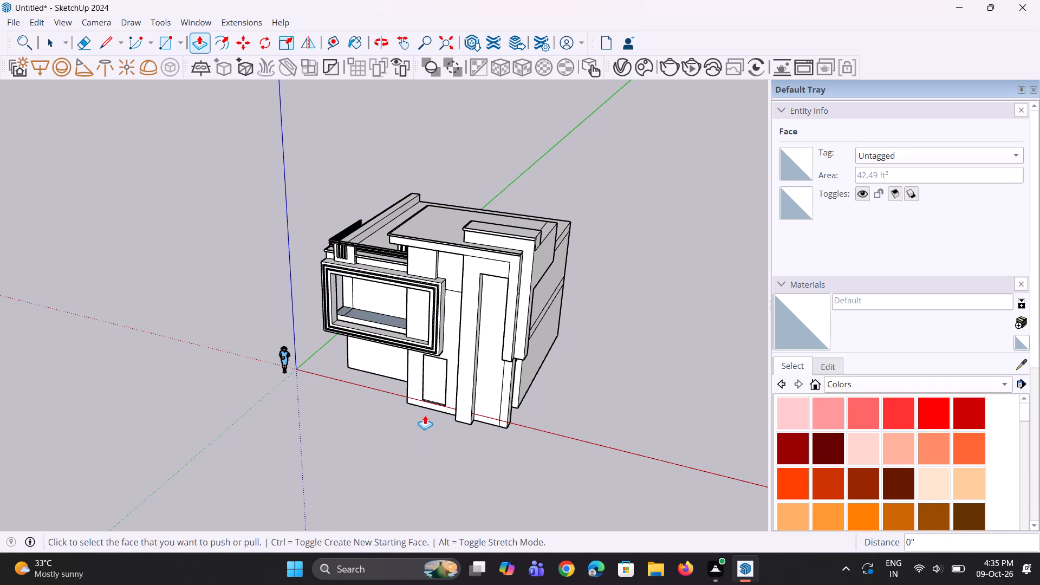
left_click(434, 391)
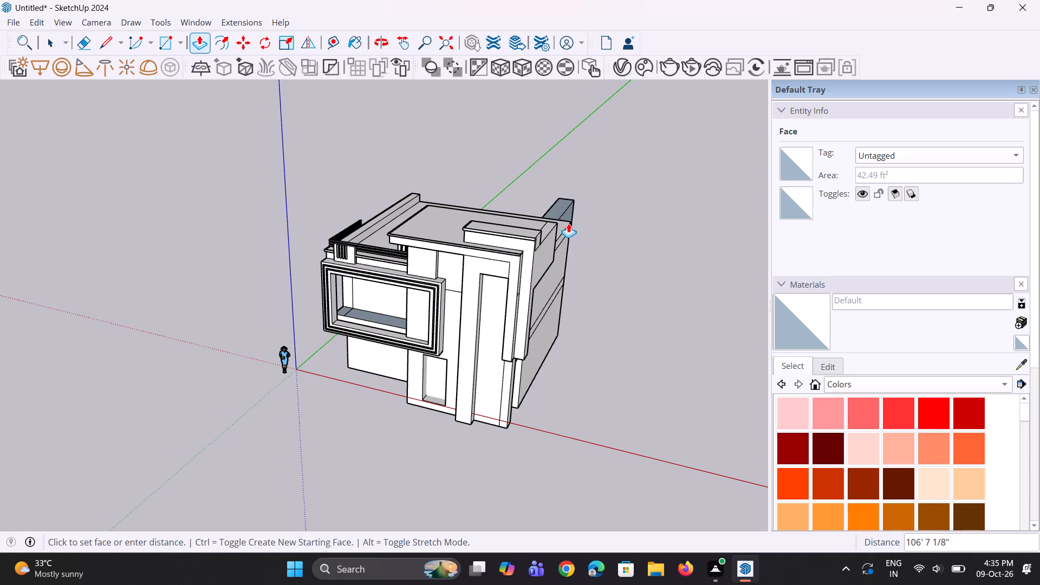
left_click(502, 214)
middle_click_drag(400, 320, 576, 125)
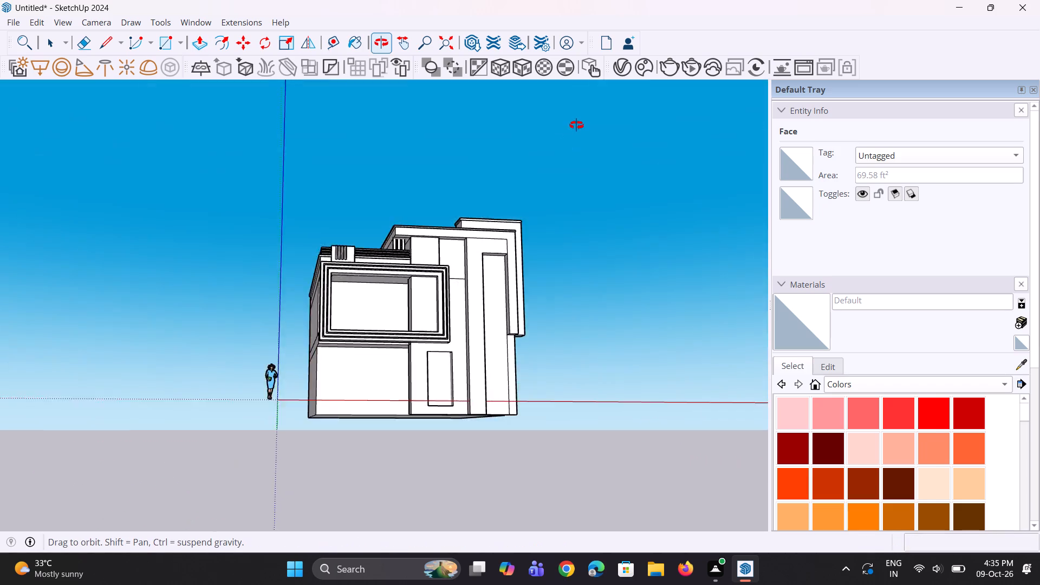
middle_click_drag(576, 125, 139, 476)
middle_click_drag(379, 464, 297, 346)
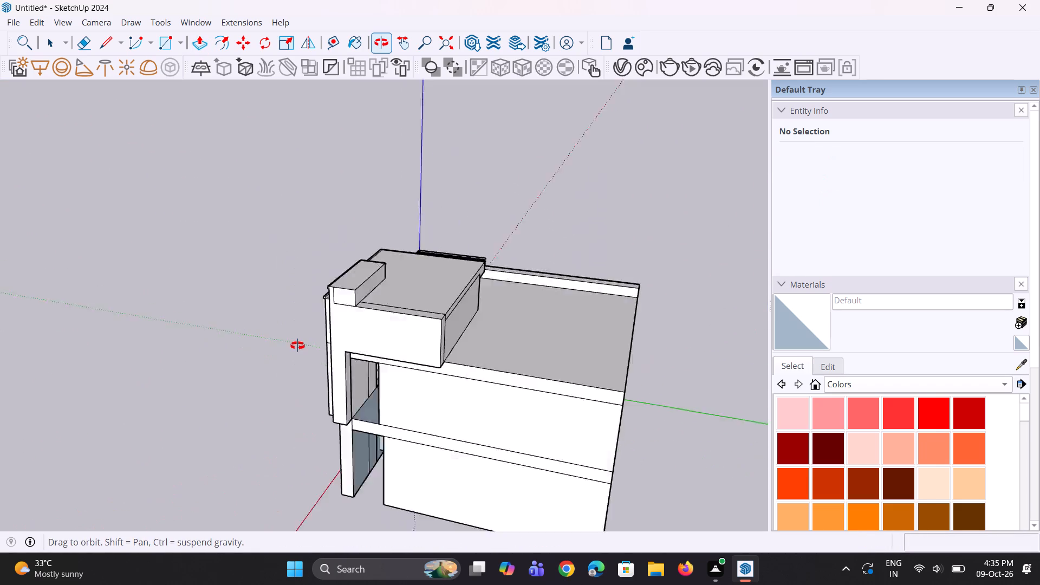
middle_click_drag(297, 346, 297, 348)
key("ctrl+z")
Push the tall rectangle's face about 1' 8 1/4" into the ground-floor wall to form the opening.
middle_click_drag(248, 394, 543, 385)
left_click(408, 415)
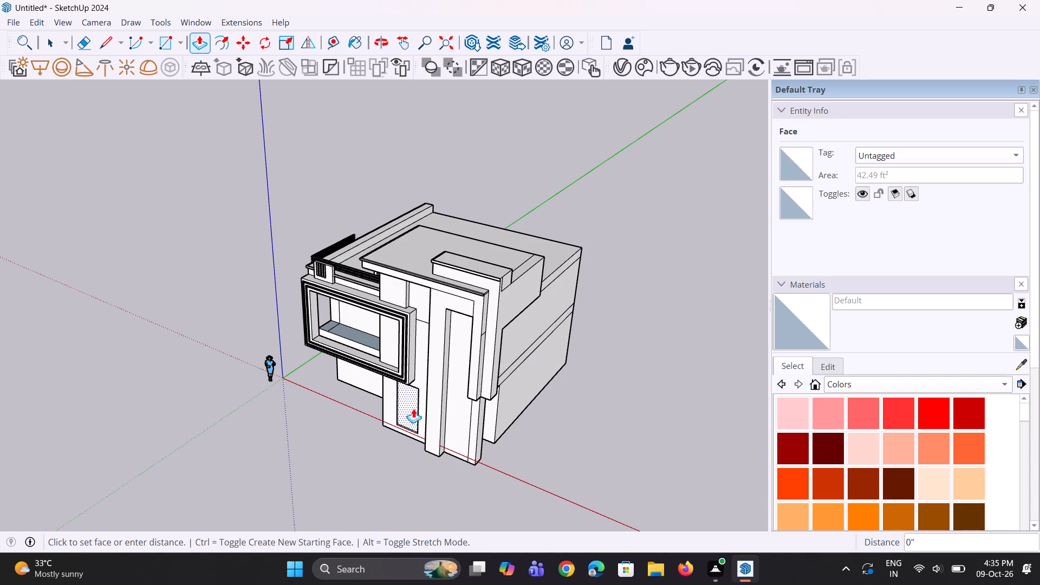
left_click(401, 401)
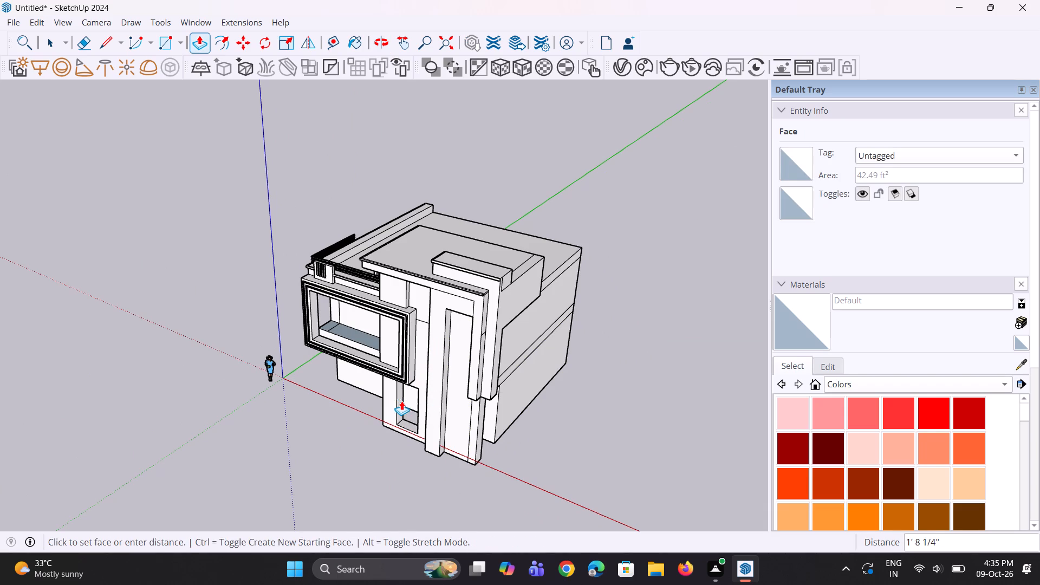
Widen the tall opening by pushing its inner side face about 9 11/16" toward the recessed wall.
middle_click_drag(357, 445, 550, 298)
scroll(426, 400, "up", 2)
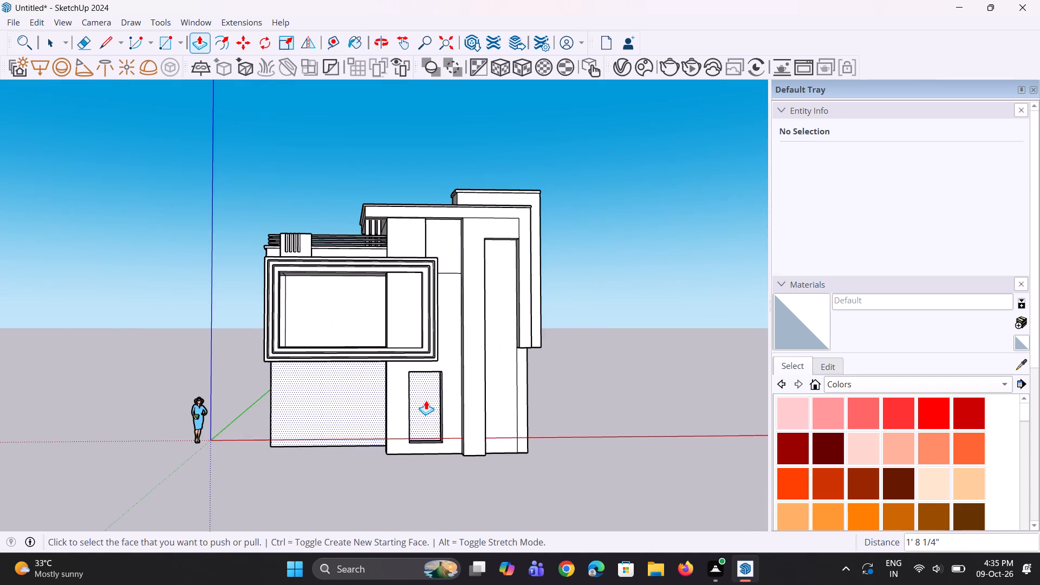
middle_click_drag(416, 415, 462, 455)
scroll(420, 421, "up", 3)
scroll(414, 434, "down", 3)
middle_click_drag(424, 444, 414, 485)
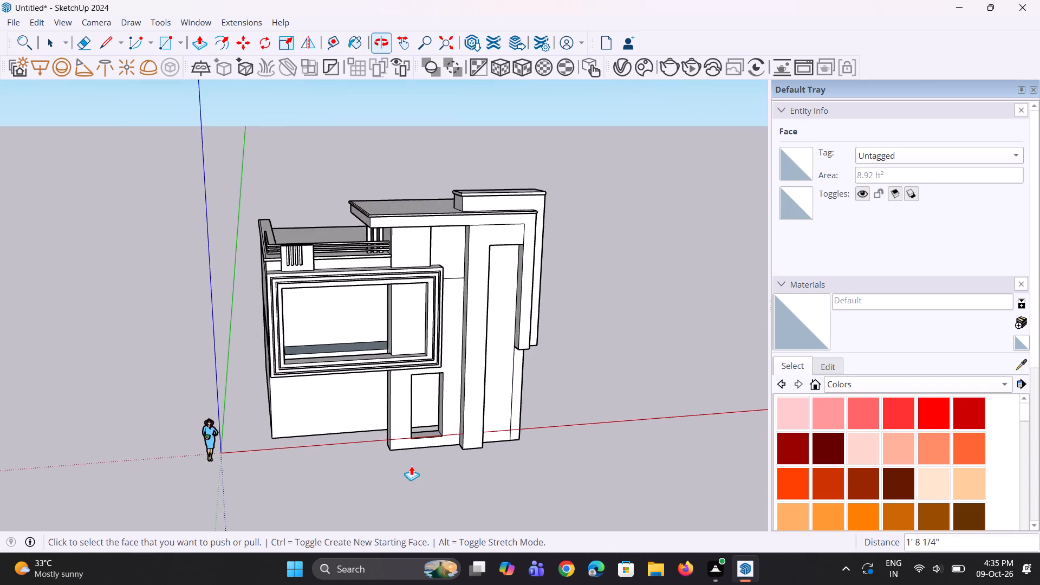
scroll(415, 450, "up", 6)
key("r")
middle_click_drag(414, 478, 397, 503)
scroll(421, 419, "up", 3)
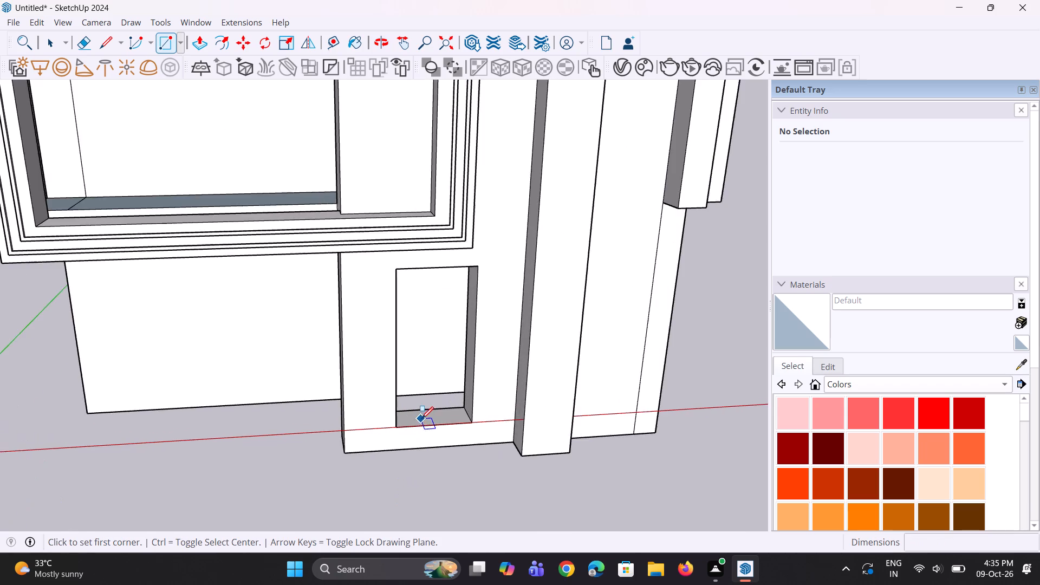
middle_click_drag(420, 435, 352, 441)
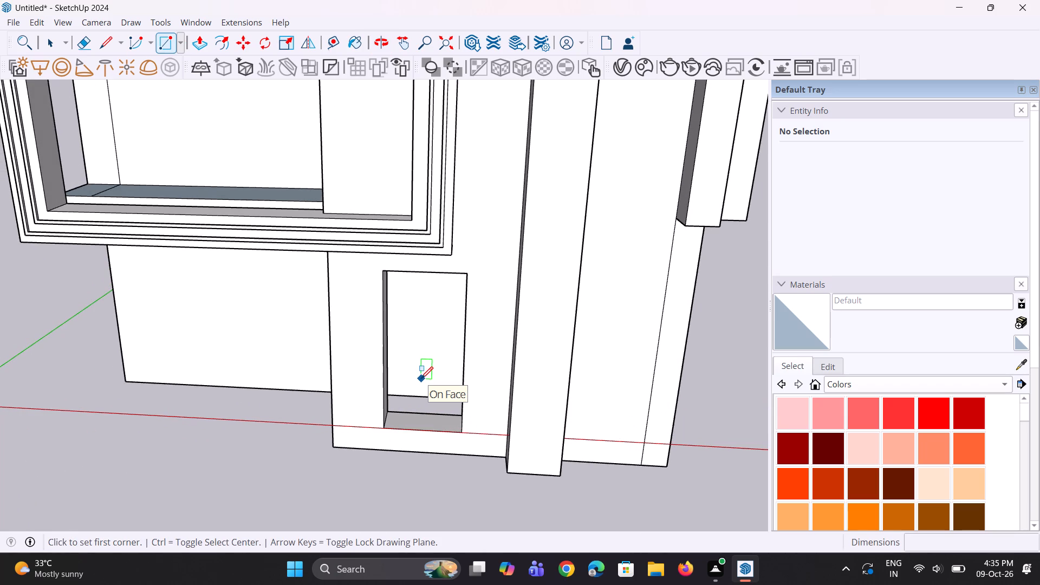
key("p")
middle_click_drag(471, 437, 339, 428)
scroll(339, 428, "up", 3)
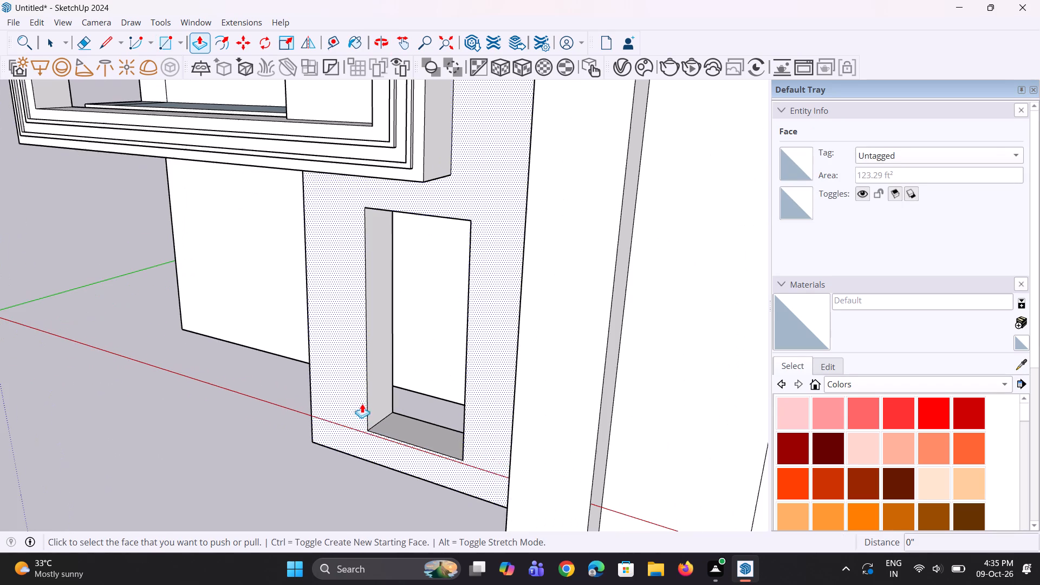
left_click(383, 391)
left_click(366, 391)
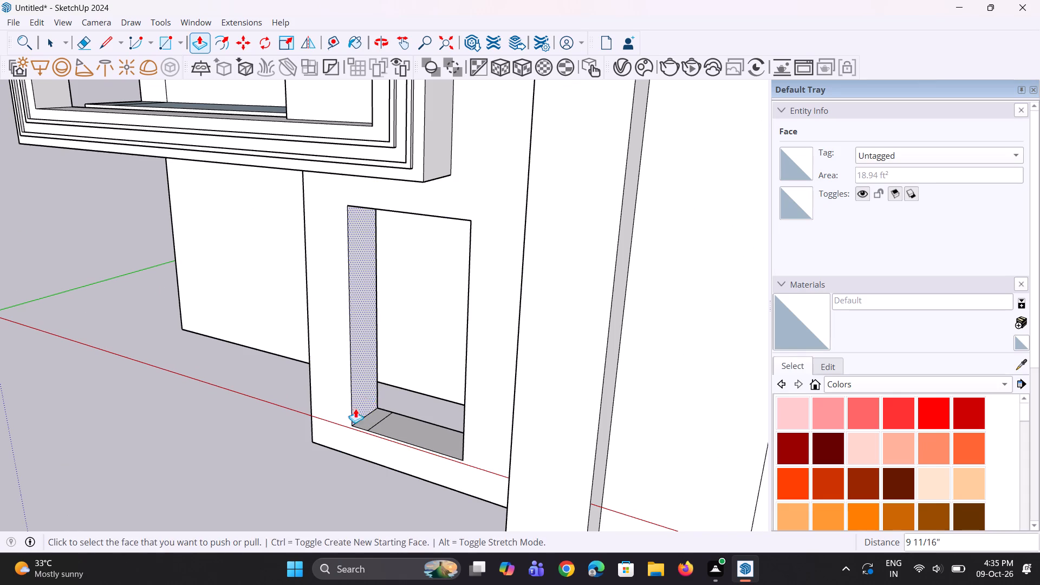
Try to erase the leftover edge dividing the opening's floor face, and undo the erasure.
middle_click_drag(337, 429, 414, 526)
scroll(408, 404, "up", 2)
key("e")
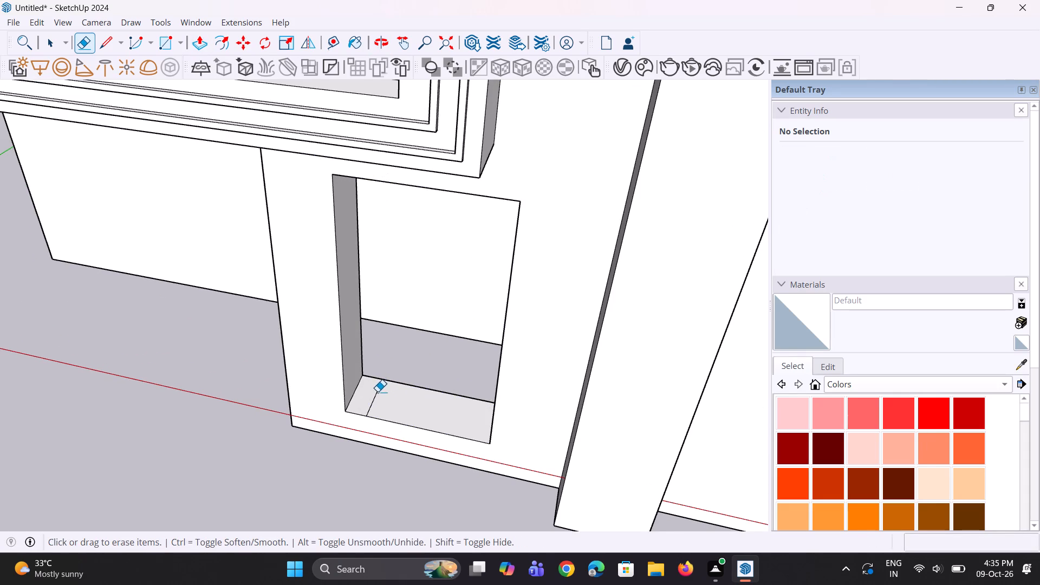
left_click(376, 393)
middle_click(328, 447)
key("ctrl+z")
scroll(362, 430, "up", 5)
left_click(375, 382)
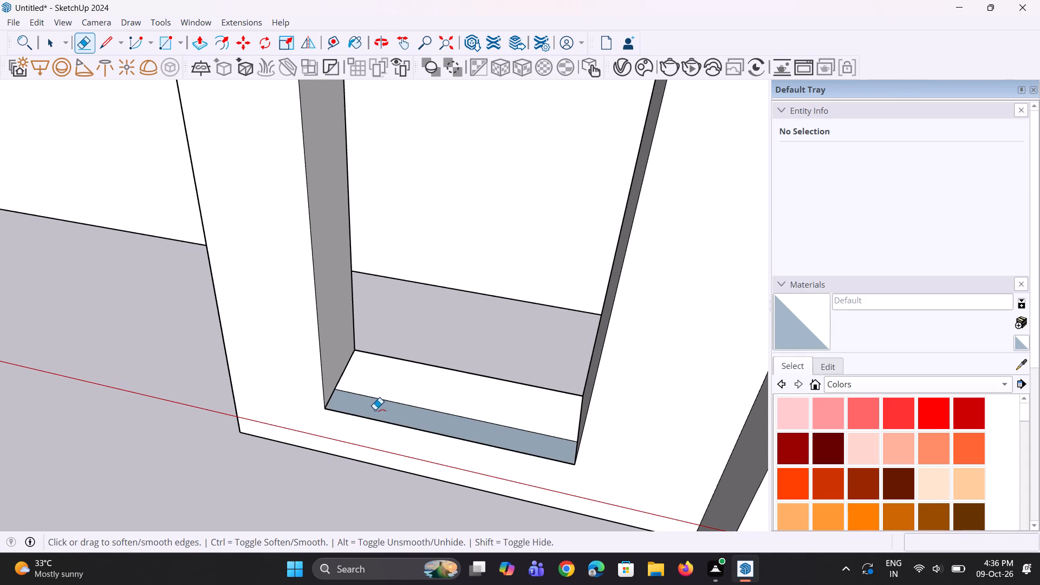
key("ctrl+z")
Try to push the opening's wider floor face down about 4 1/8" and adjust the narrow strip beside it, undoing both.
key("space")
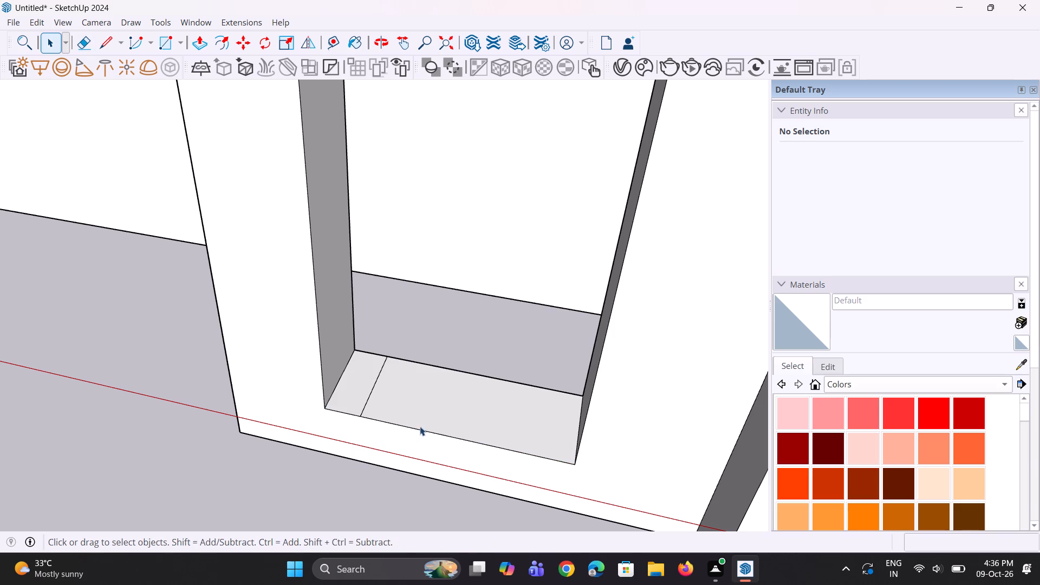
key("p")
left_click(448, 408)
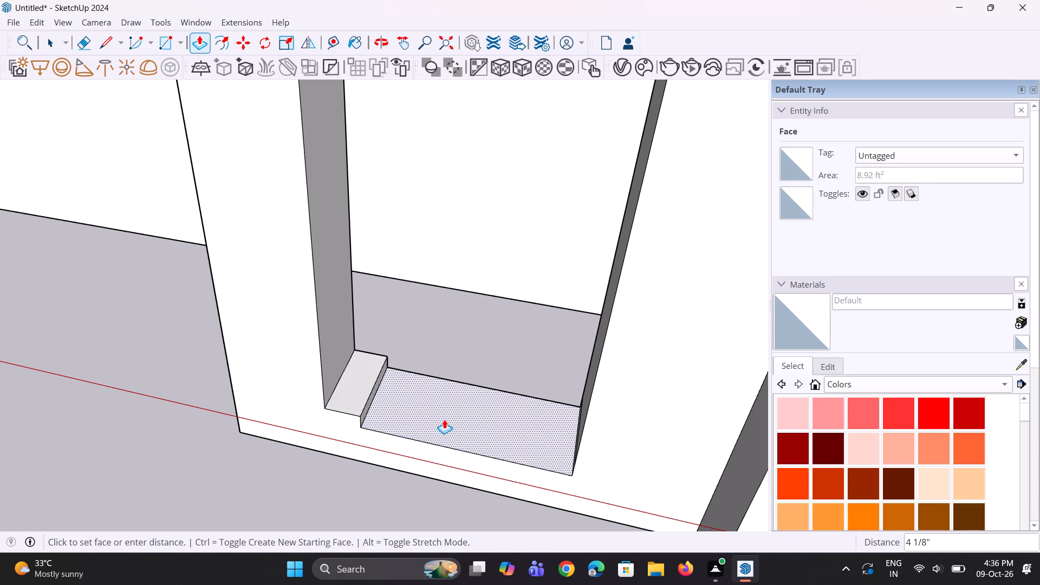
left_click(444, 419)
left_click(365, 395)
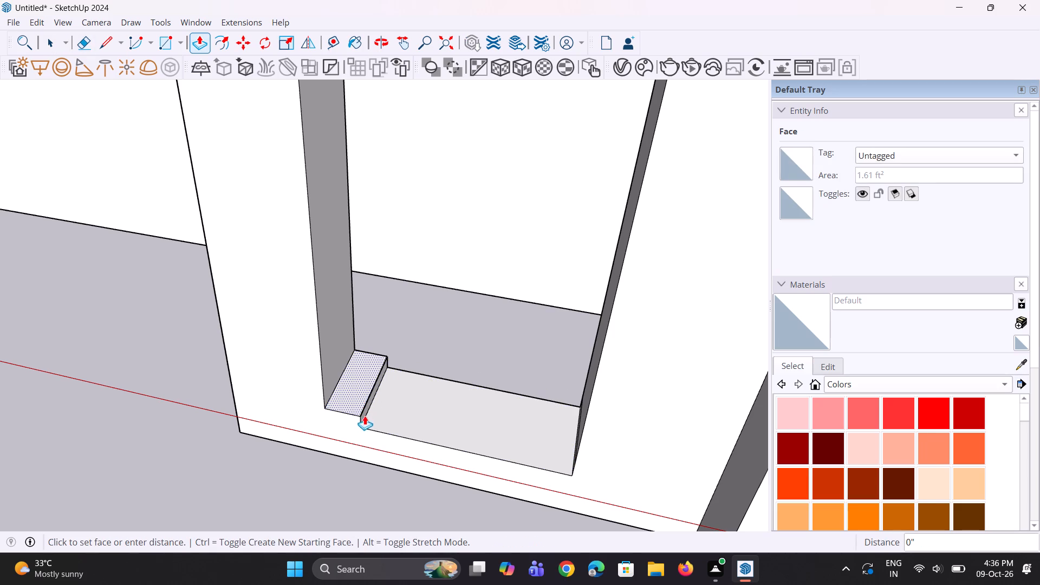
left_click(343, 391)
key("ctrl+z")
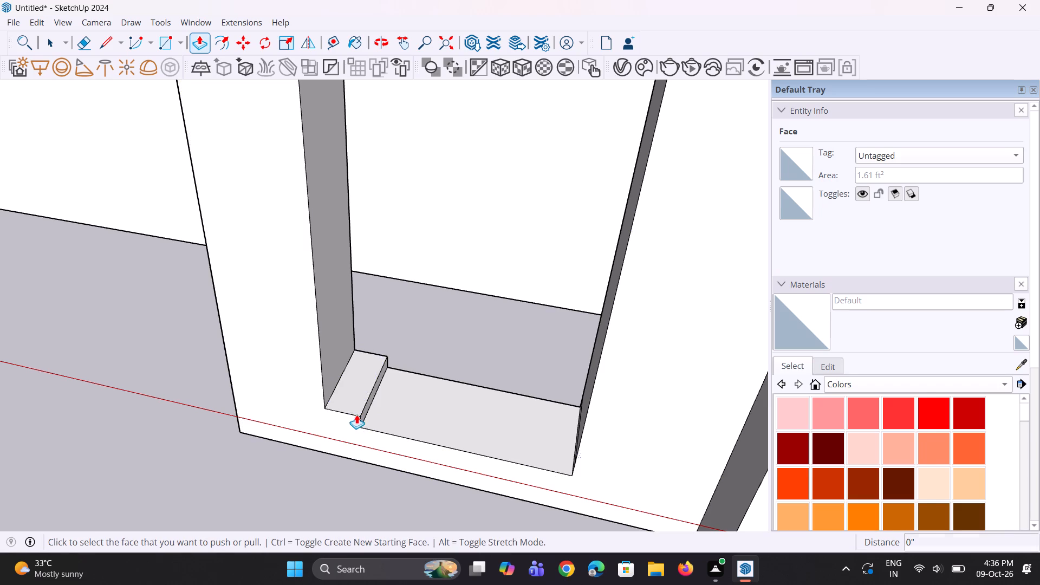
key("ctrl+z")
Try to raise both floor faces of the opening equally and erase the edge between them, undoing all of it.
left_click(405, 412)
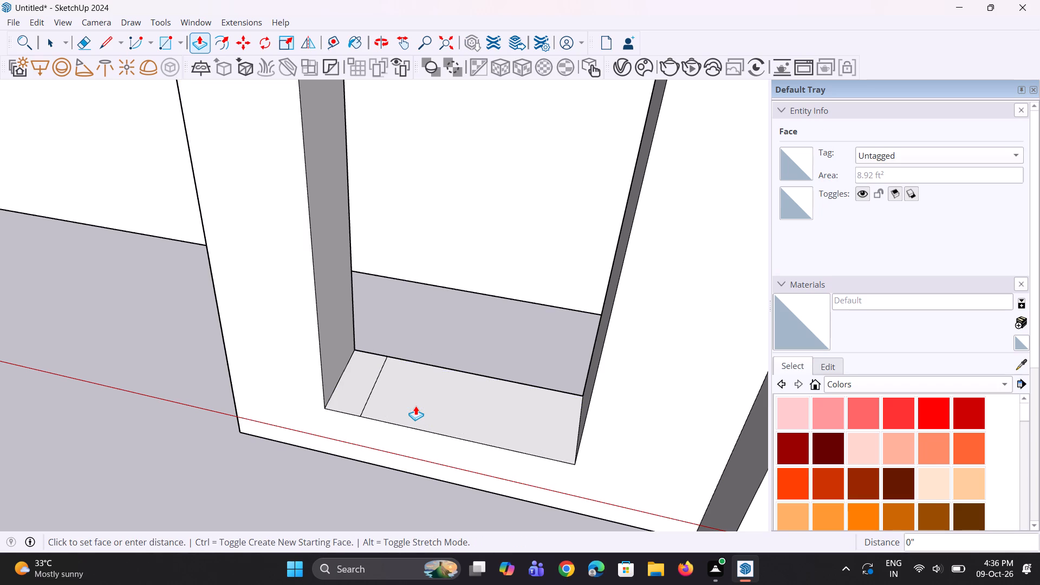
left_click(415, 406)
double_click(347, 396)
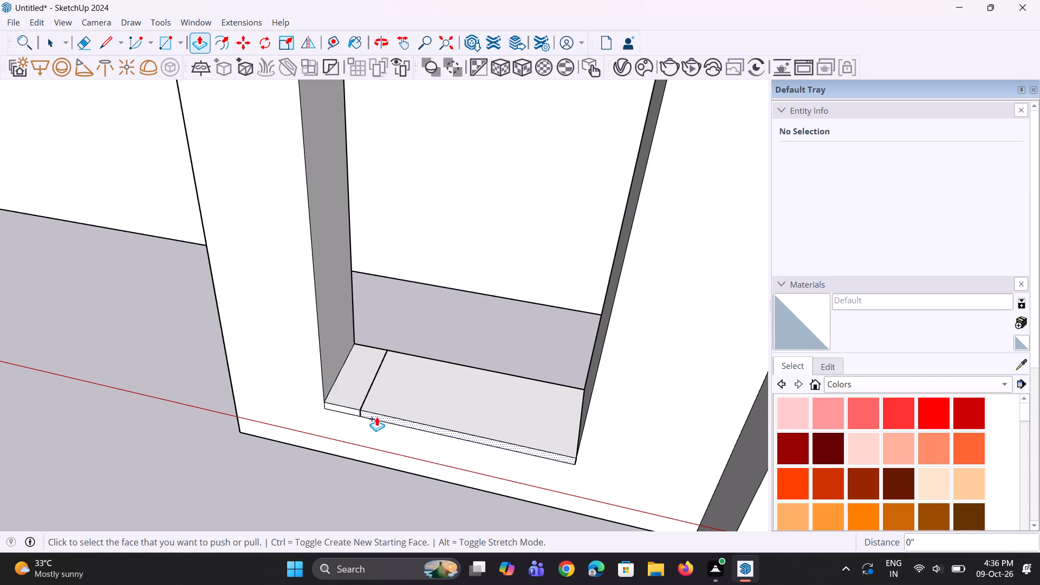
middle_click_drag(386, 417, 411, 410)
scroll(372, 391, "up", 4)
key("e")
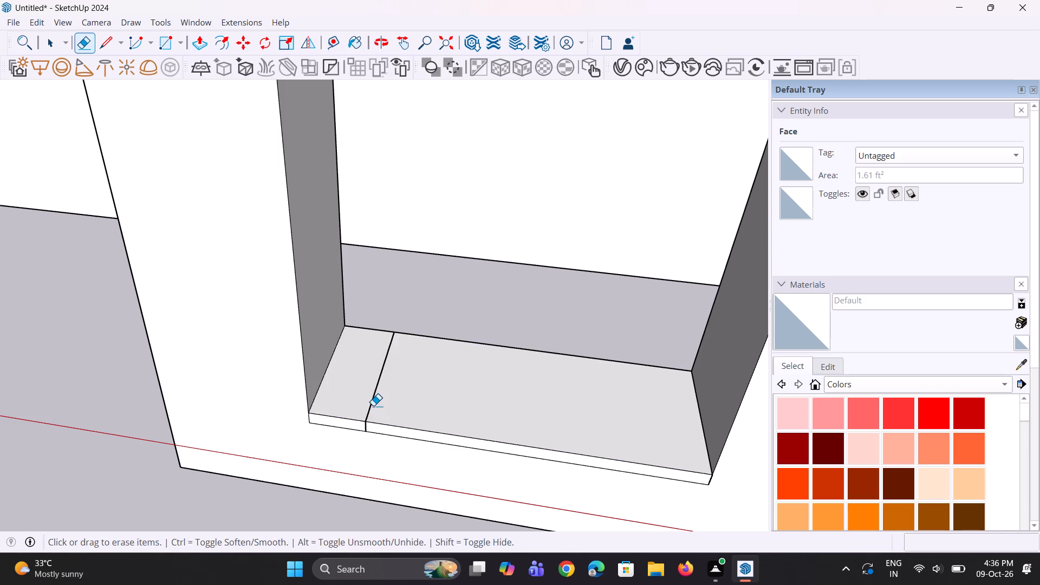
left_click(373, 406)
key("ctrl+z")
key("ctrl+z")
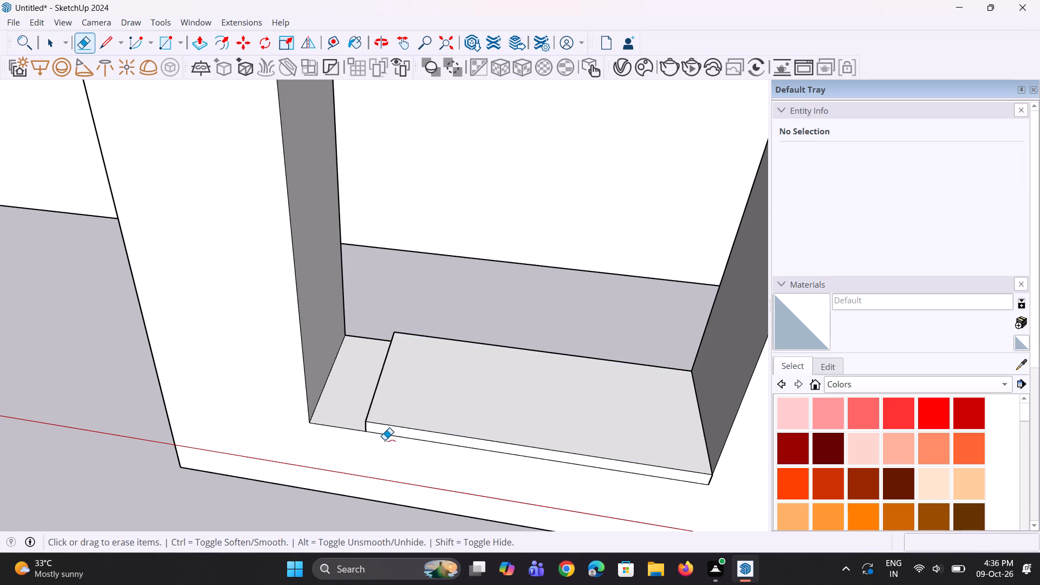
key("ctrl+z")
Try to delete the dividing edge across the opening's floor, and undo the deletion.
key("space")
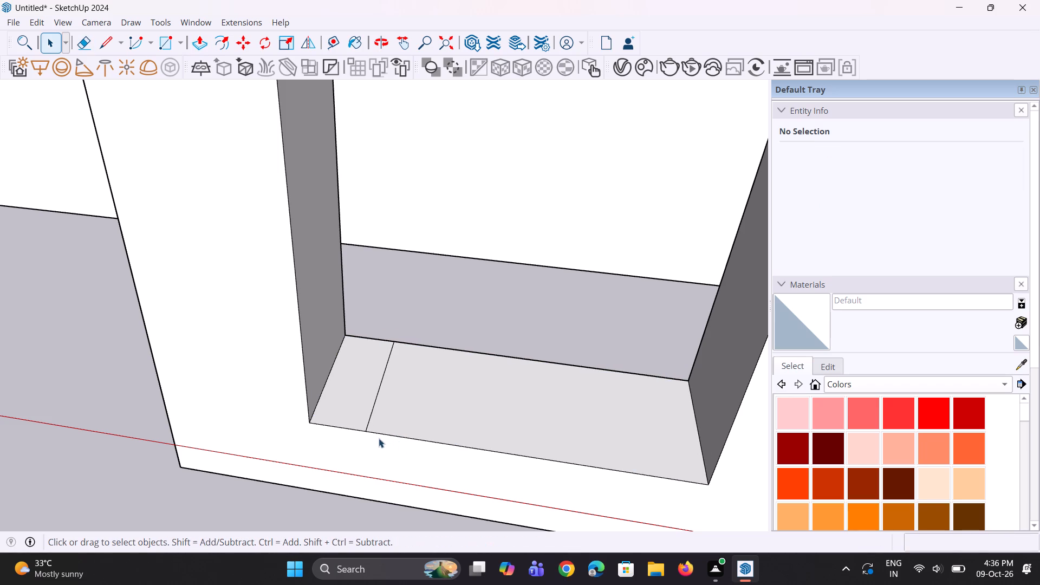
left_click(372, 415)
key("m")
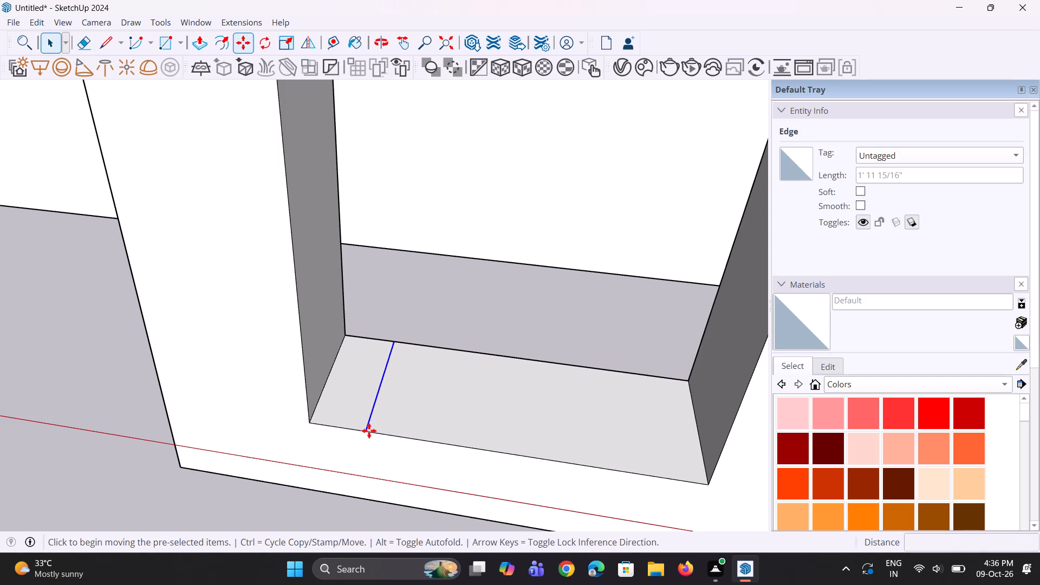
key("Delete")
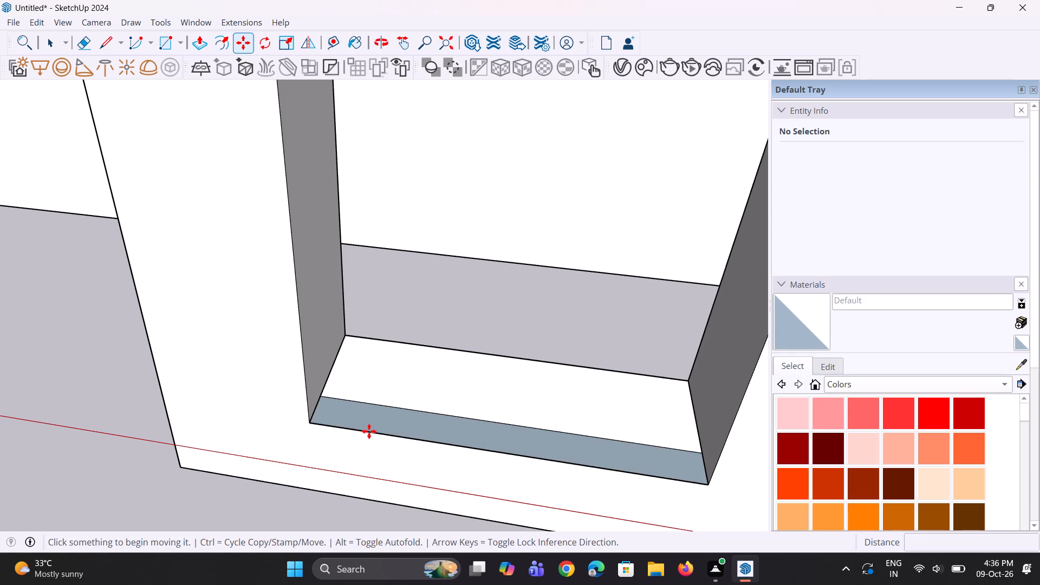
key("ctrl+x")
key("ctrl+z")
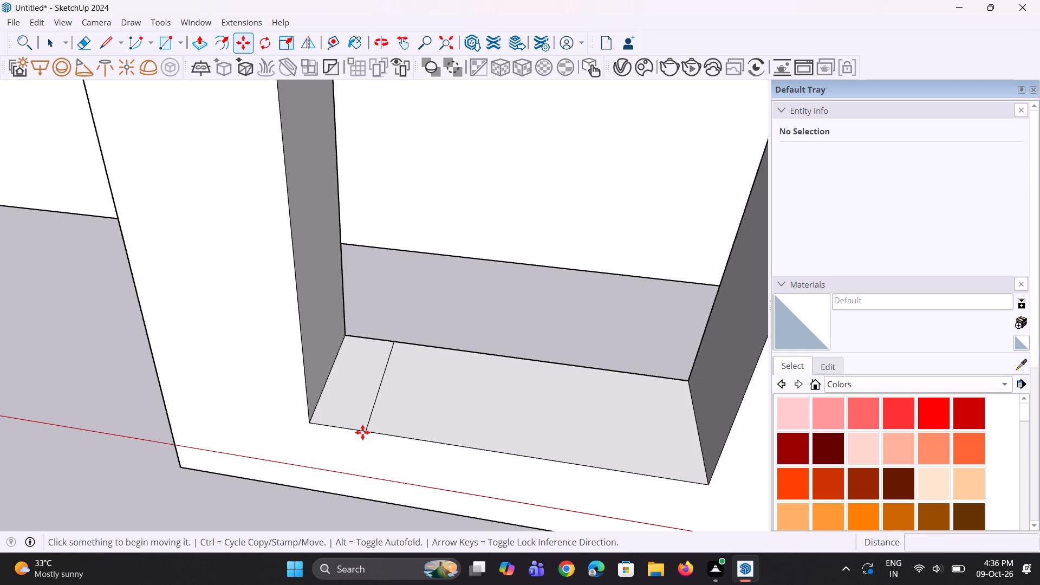
Move the edge dividing the opening's floor sideways onto the base of the nearer side face.
left_click(362, 432)
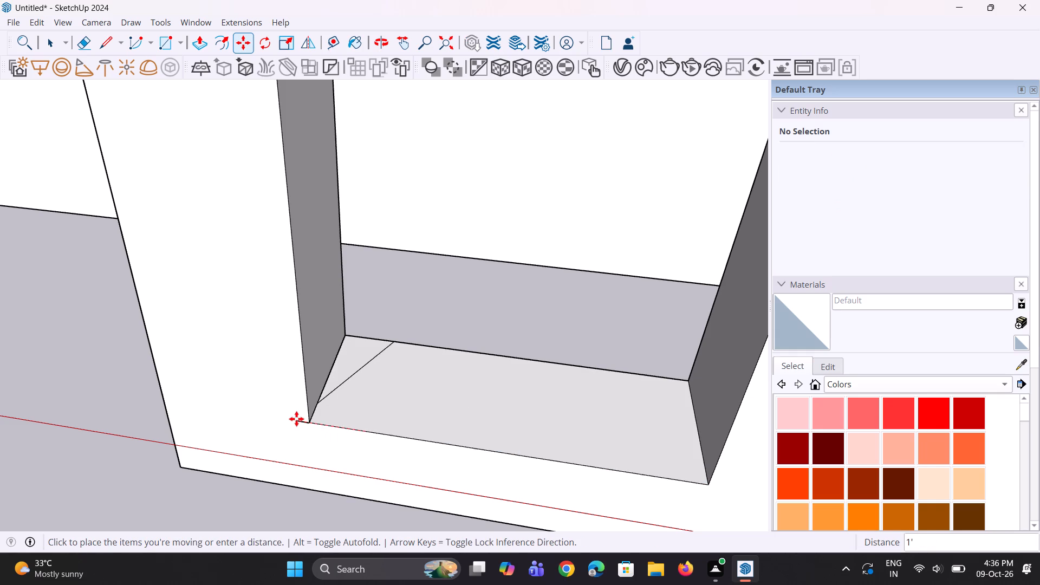
key("Escape")
left_click(370, 404)
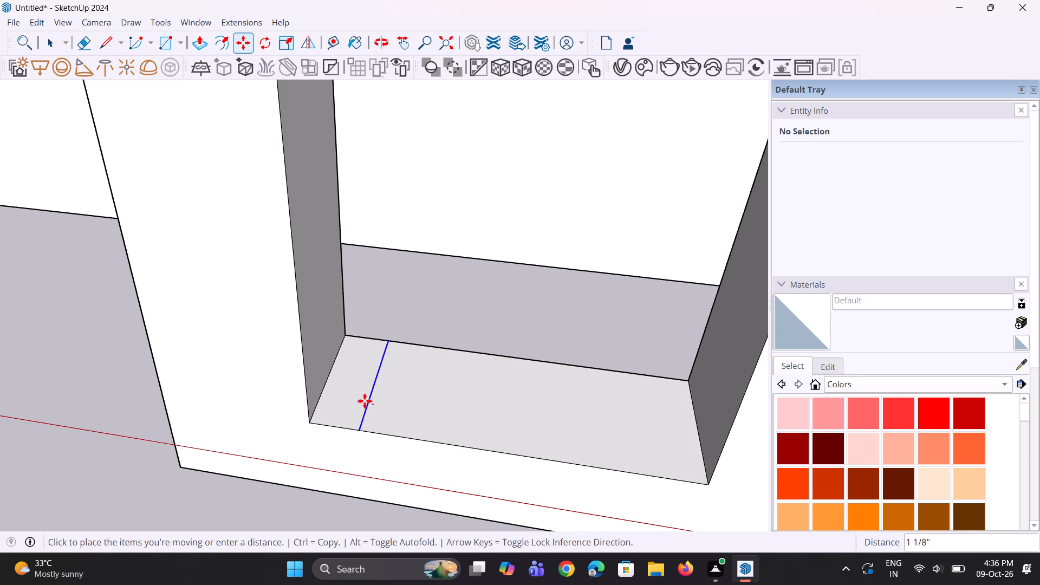
left_click(320, 391)
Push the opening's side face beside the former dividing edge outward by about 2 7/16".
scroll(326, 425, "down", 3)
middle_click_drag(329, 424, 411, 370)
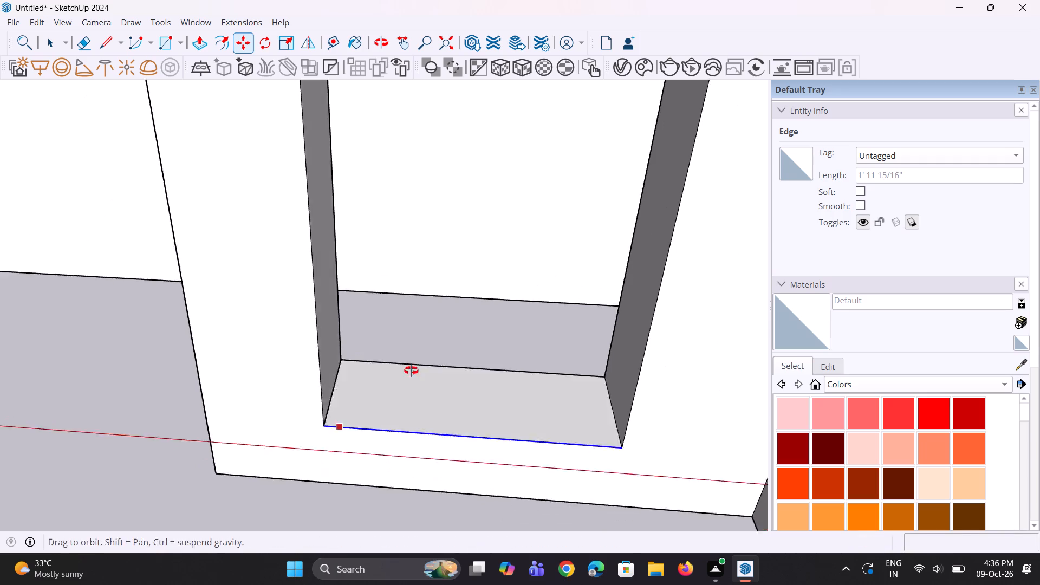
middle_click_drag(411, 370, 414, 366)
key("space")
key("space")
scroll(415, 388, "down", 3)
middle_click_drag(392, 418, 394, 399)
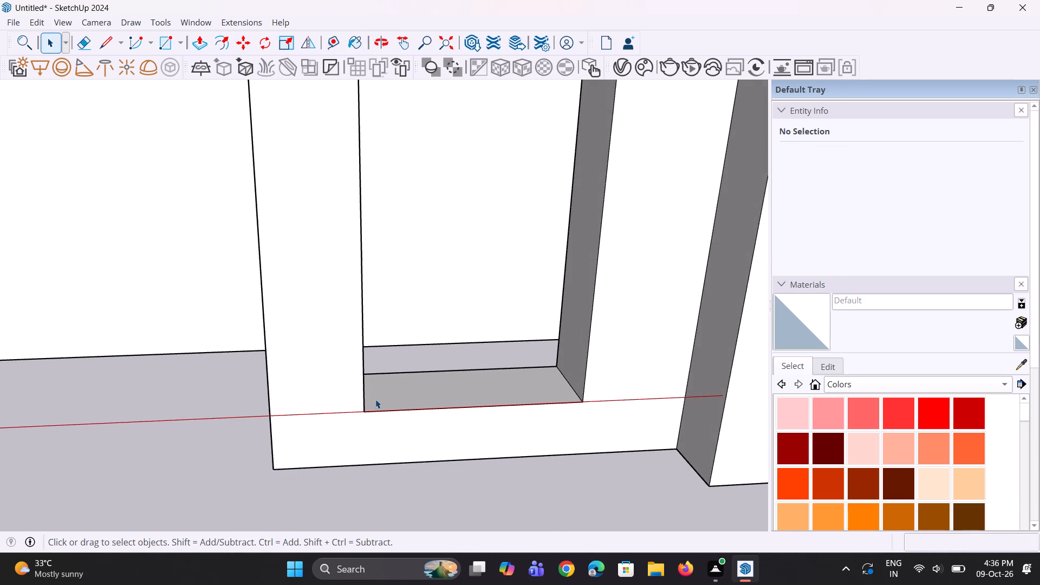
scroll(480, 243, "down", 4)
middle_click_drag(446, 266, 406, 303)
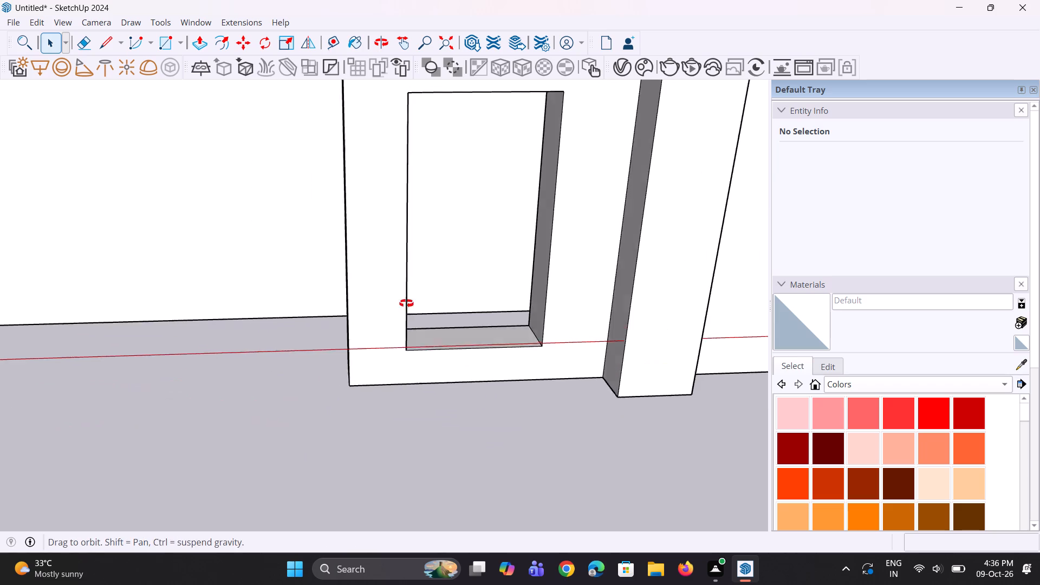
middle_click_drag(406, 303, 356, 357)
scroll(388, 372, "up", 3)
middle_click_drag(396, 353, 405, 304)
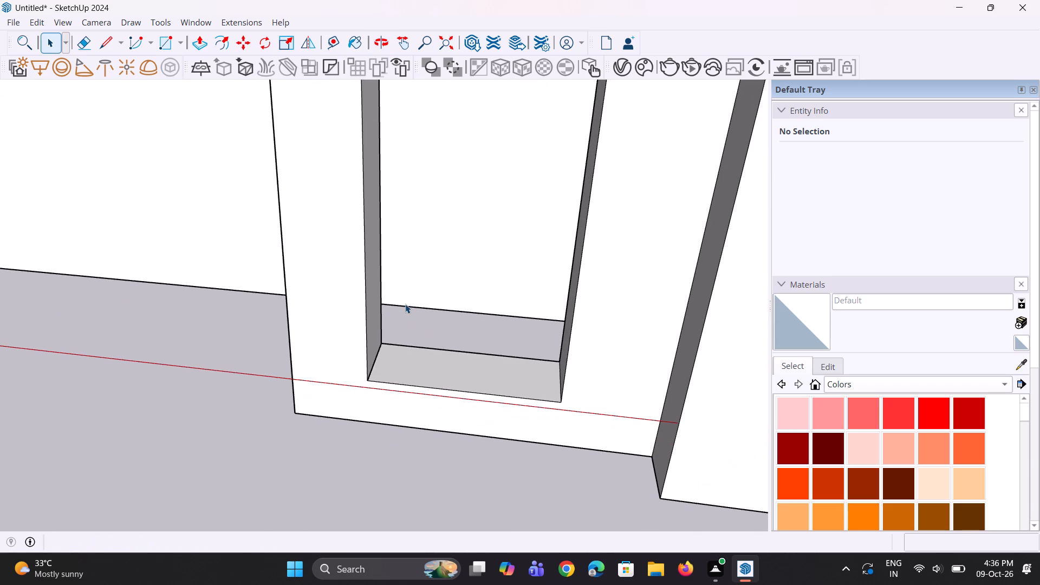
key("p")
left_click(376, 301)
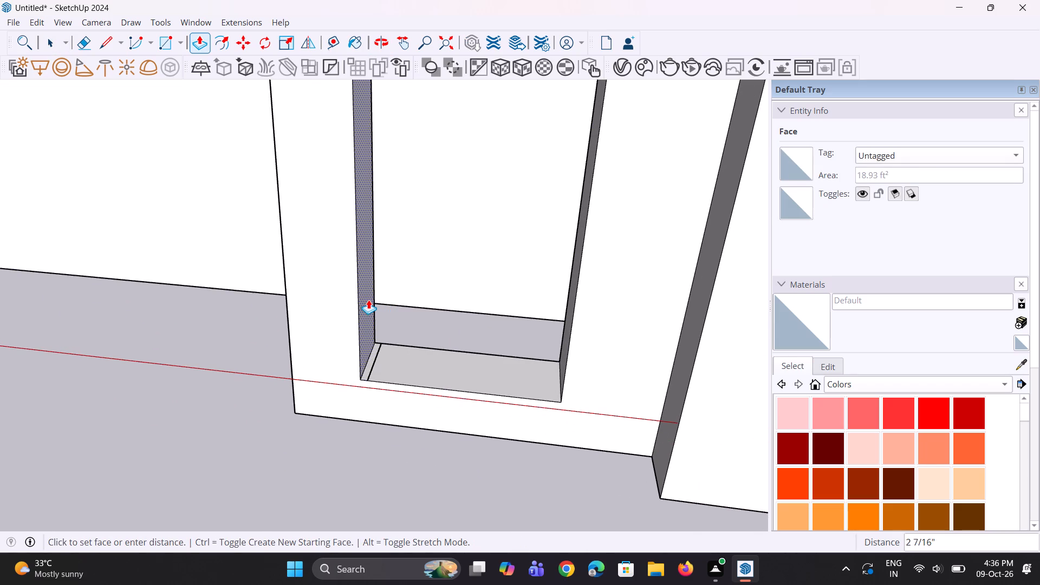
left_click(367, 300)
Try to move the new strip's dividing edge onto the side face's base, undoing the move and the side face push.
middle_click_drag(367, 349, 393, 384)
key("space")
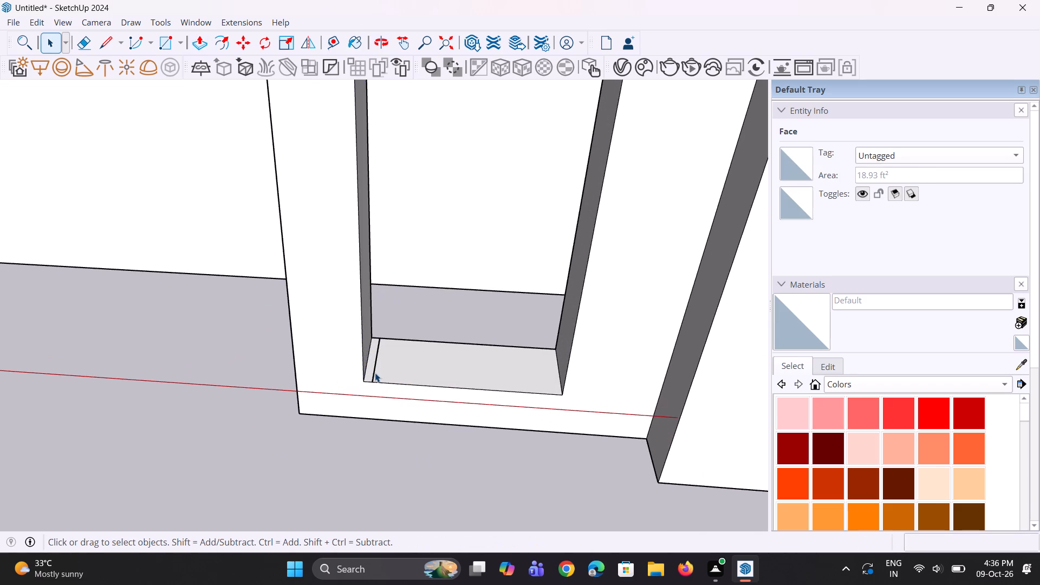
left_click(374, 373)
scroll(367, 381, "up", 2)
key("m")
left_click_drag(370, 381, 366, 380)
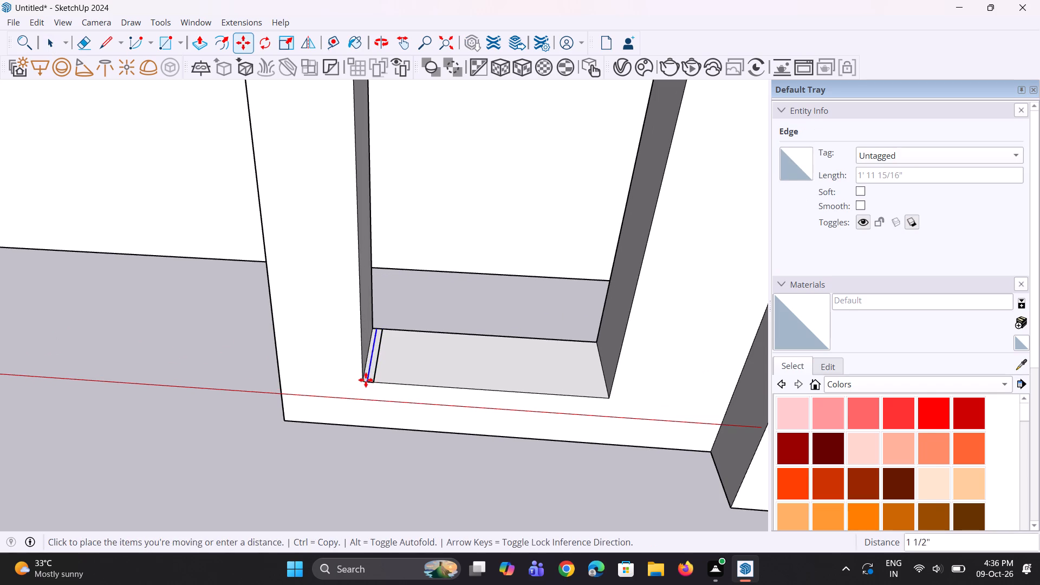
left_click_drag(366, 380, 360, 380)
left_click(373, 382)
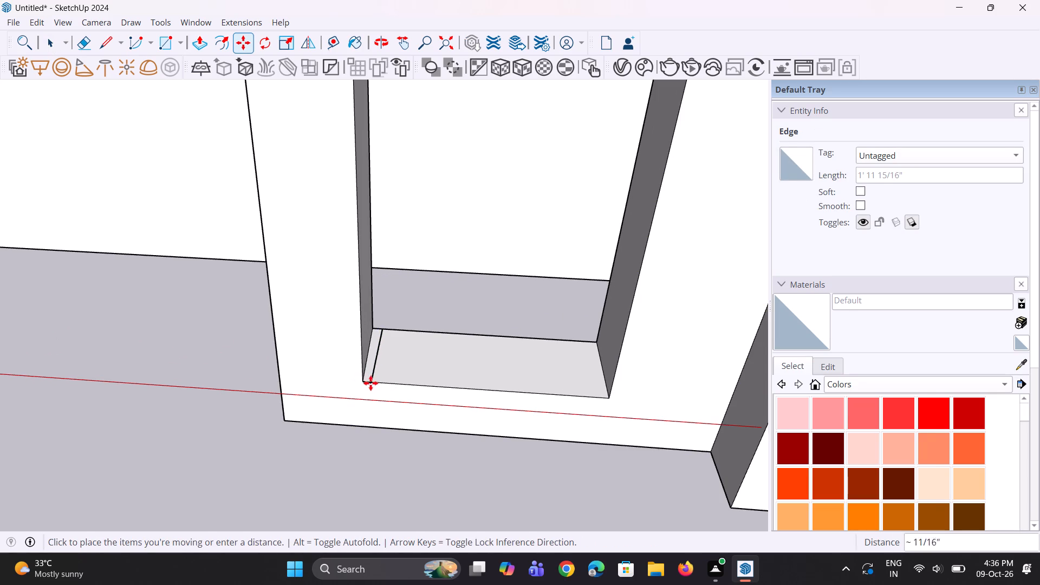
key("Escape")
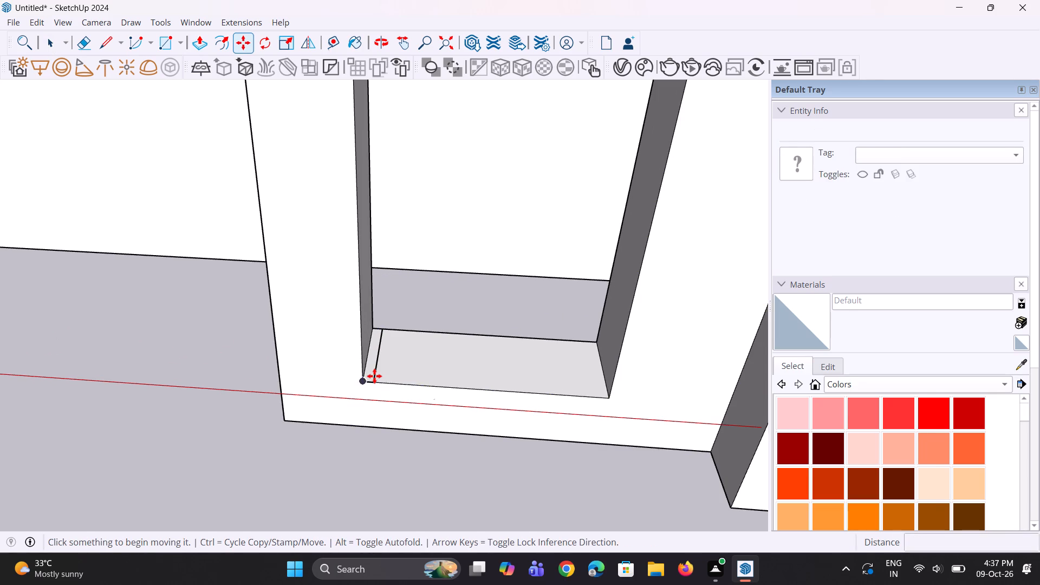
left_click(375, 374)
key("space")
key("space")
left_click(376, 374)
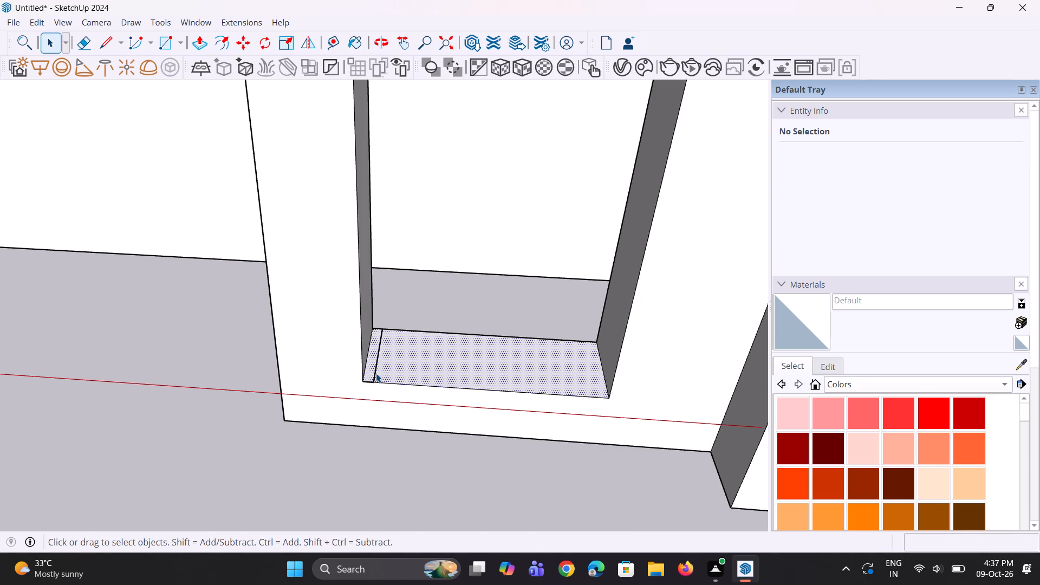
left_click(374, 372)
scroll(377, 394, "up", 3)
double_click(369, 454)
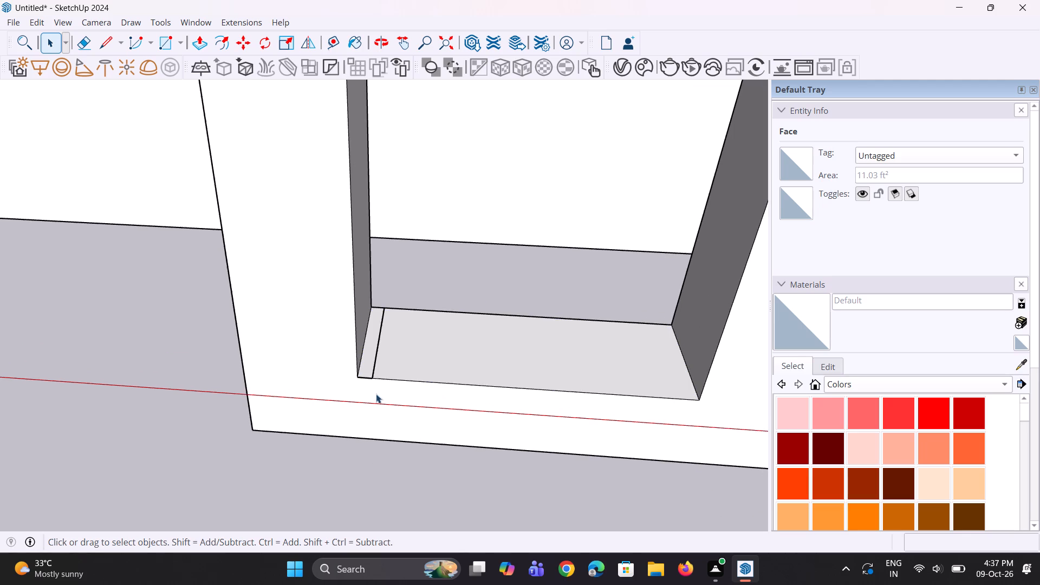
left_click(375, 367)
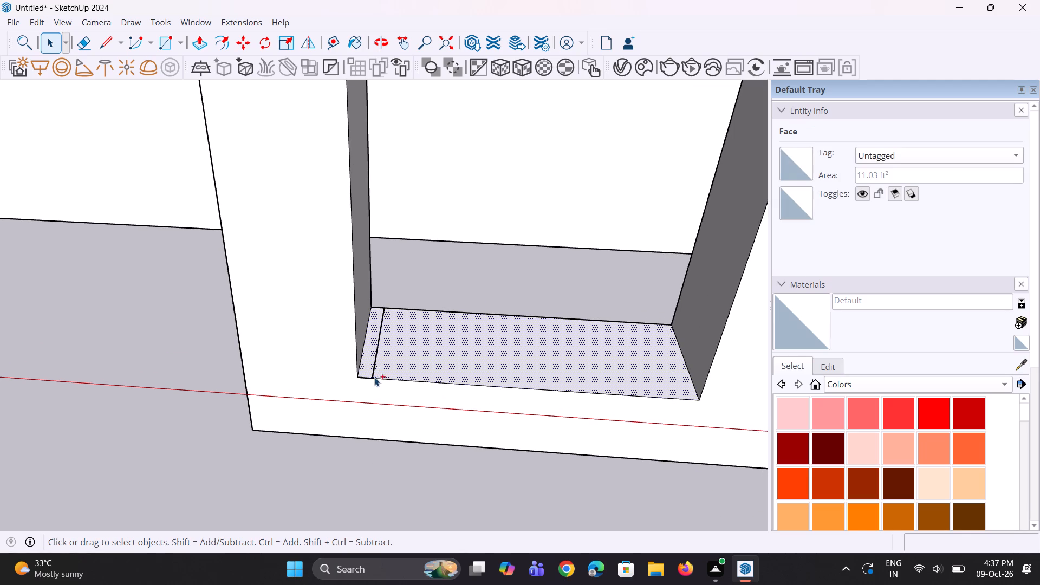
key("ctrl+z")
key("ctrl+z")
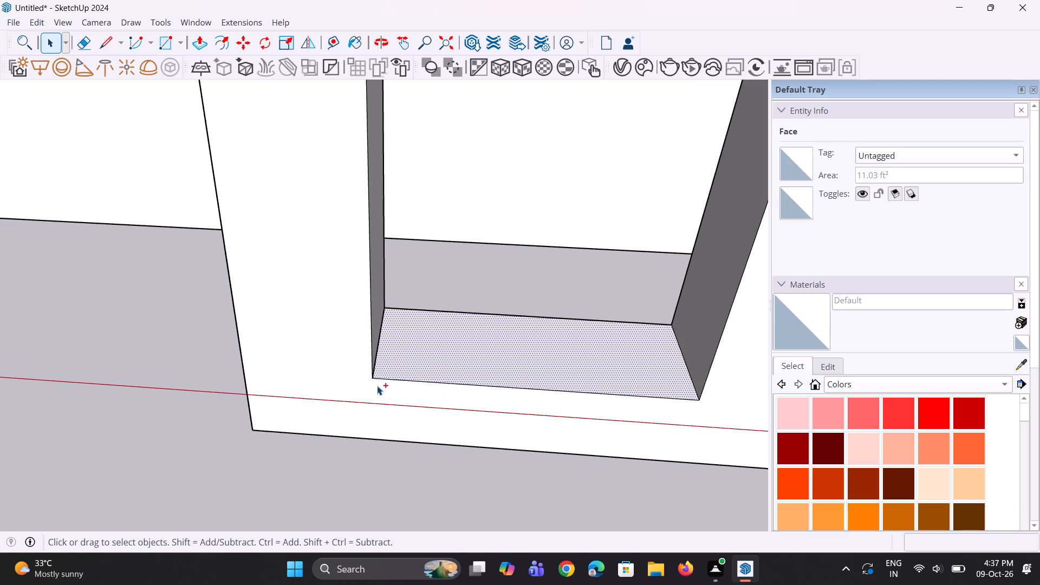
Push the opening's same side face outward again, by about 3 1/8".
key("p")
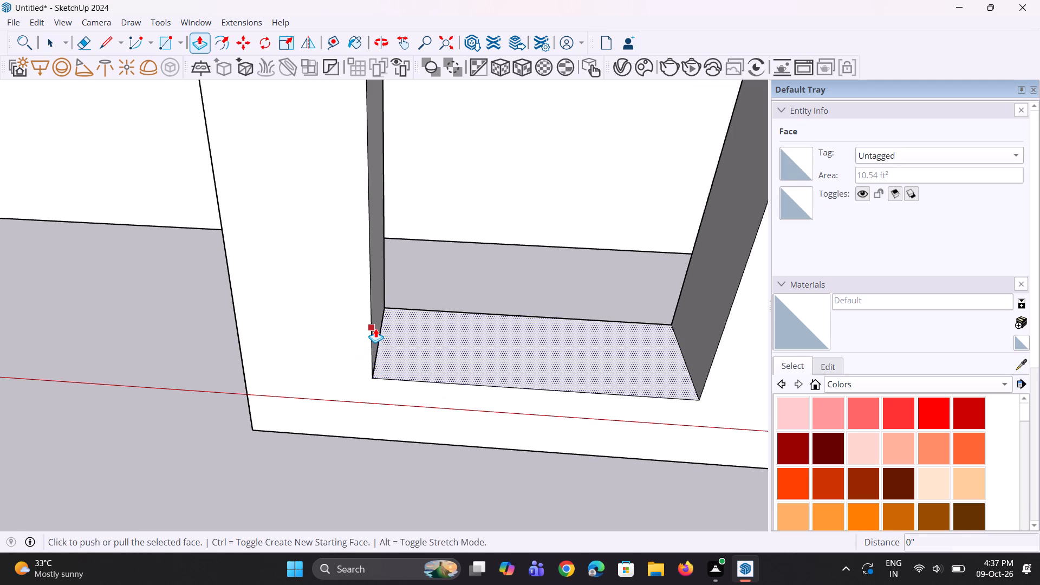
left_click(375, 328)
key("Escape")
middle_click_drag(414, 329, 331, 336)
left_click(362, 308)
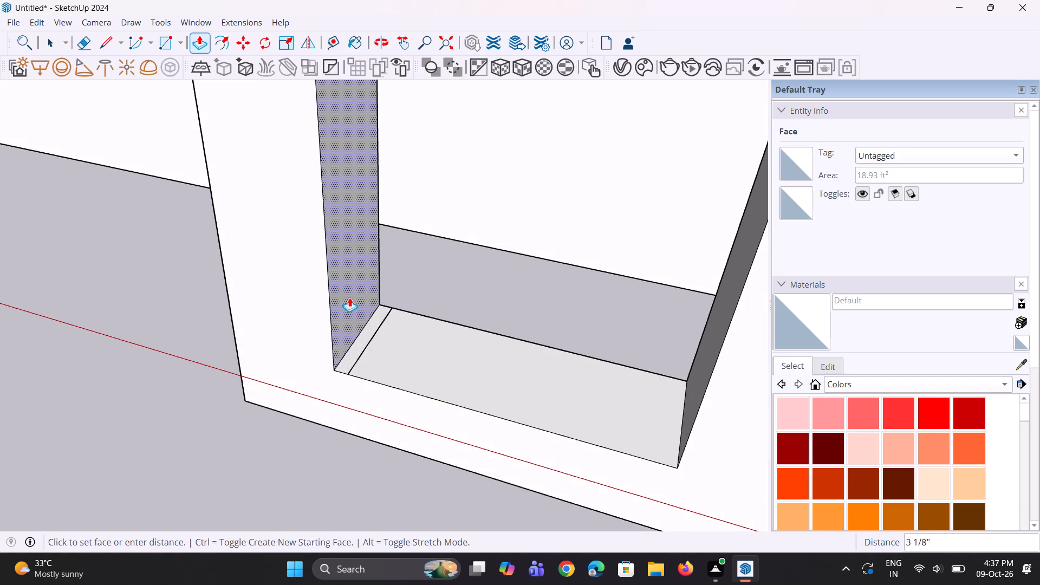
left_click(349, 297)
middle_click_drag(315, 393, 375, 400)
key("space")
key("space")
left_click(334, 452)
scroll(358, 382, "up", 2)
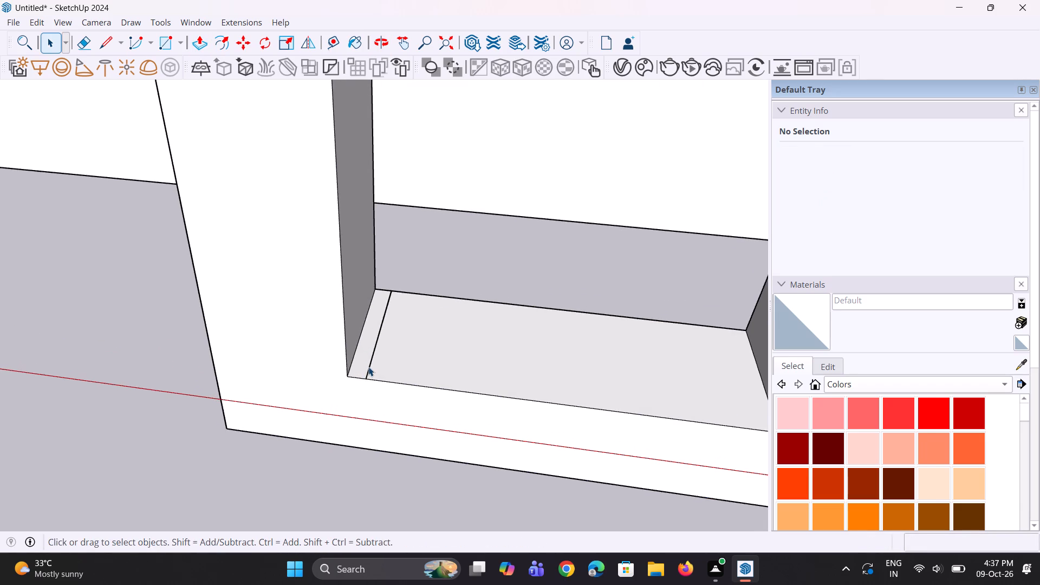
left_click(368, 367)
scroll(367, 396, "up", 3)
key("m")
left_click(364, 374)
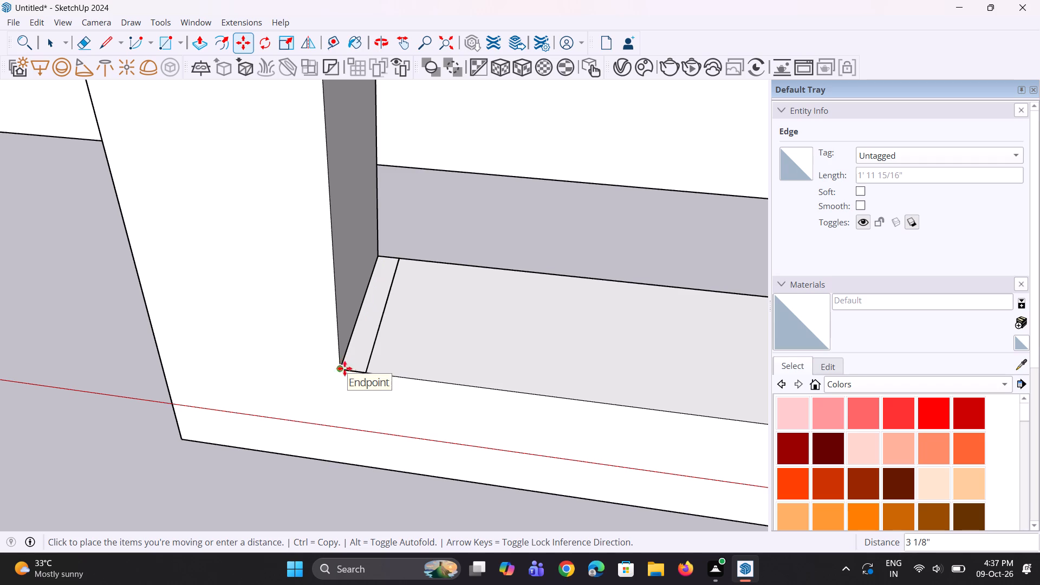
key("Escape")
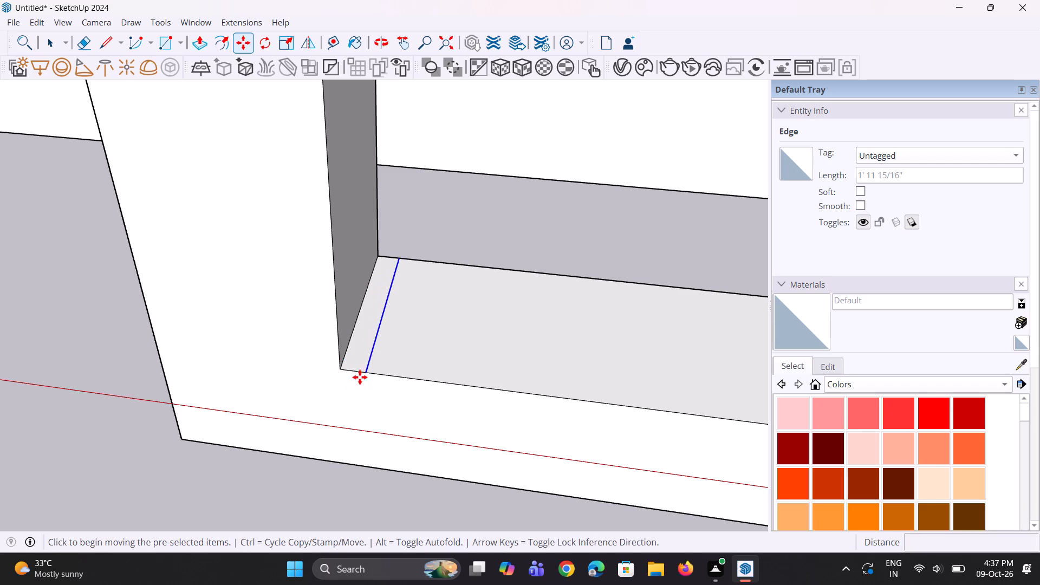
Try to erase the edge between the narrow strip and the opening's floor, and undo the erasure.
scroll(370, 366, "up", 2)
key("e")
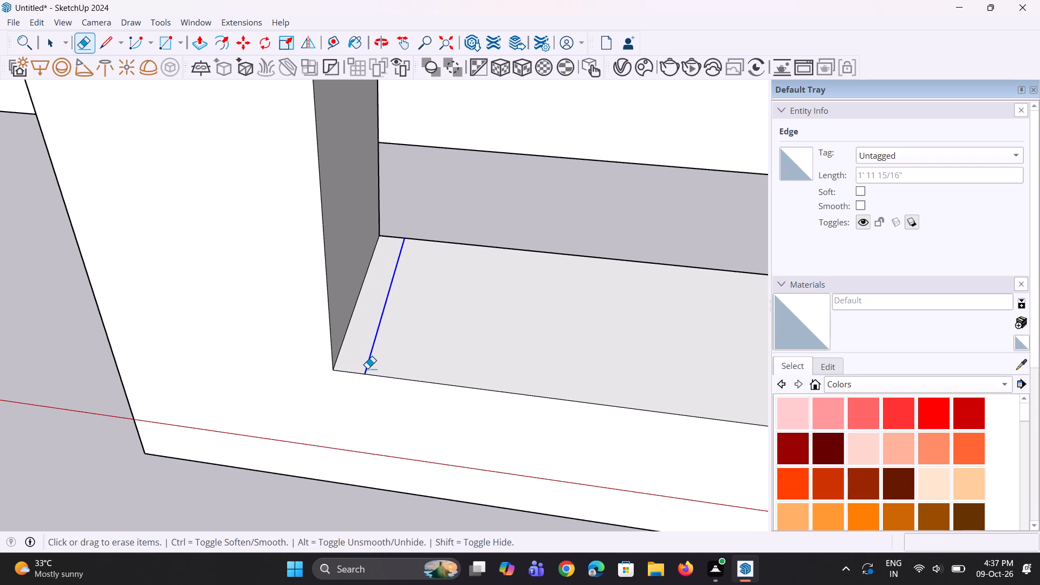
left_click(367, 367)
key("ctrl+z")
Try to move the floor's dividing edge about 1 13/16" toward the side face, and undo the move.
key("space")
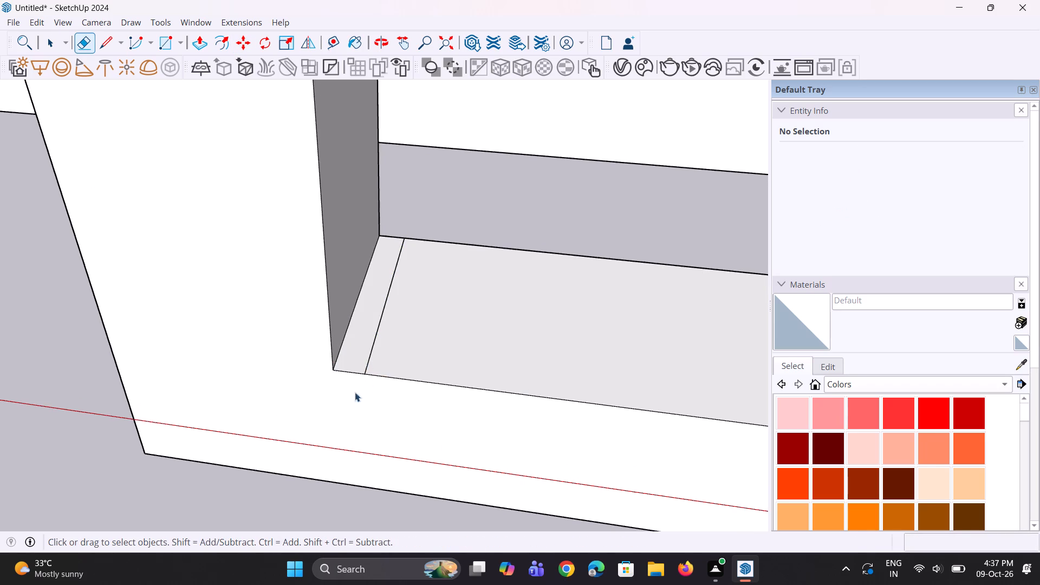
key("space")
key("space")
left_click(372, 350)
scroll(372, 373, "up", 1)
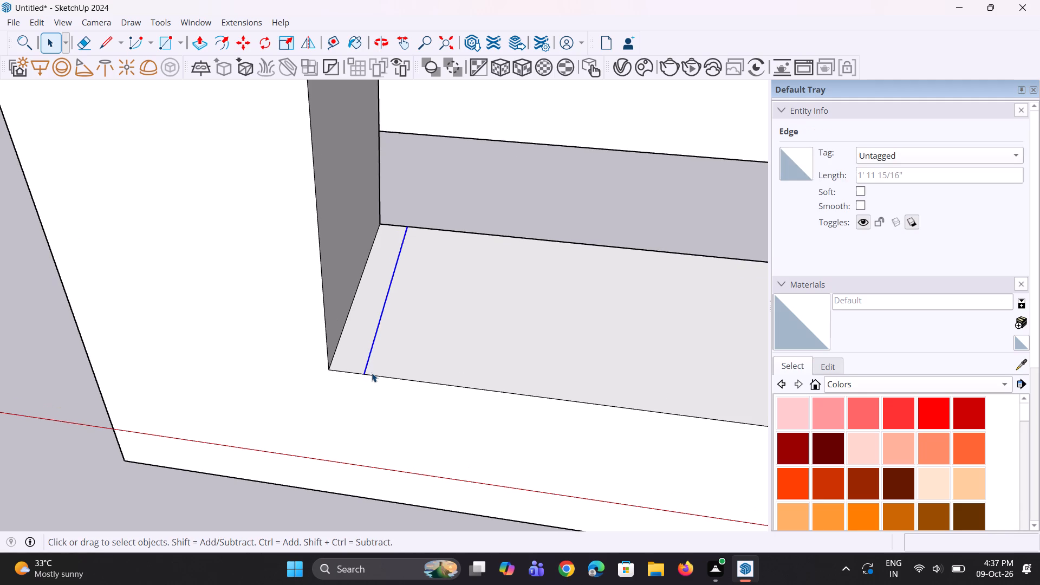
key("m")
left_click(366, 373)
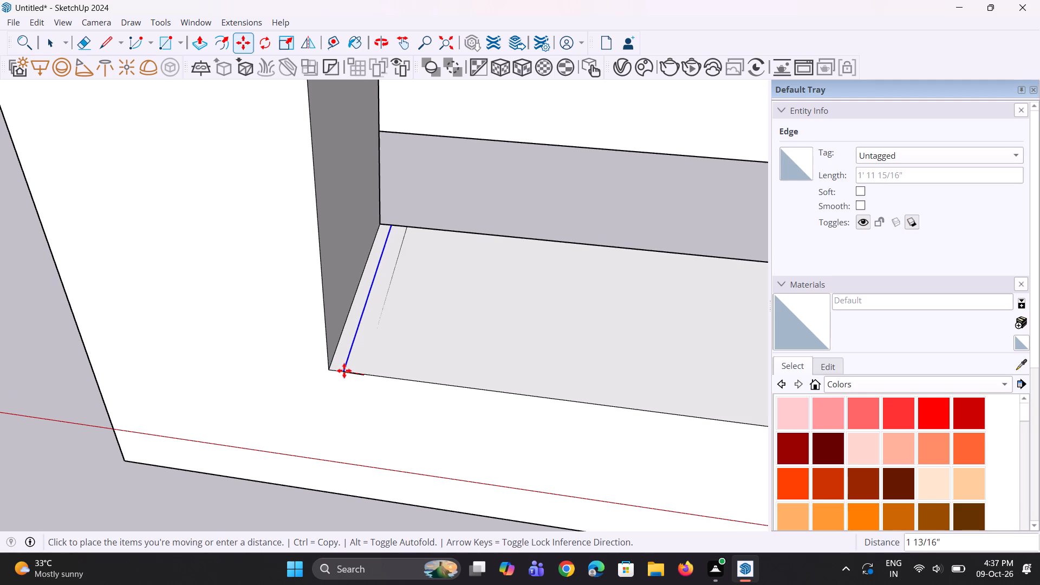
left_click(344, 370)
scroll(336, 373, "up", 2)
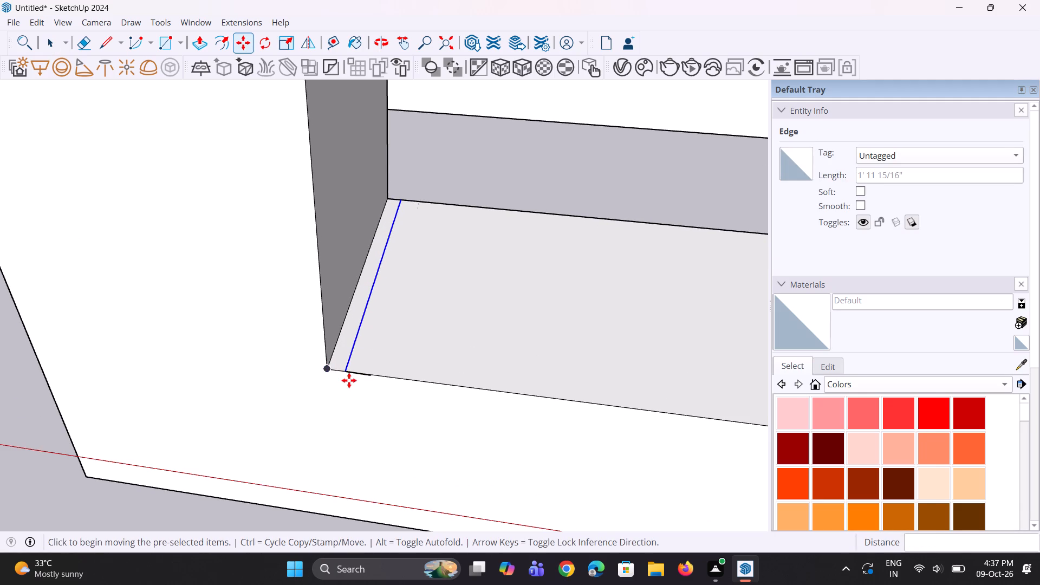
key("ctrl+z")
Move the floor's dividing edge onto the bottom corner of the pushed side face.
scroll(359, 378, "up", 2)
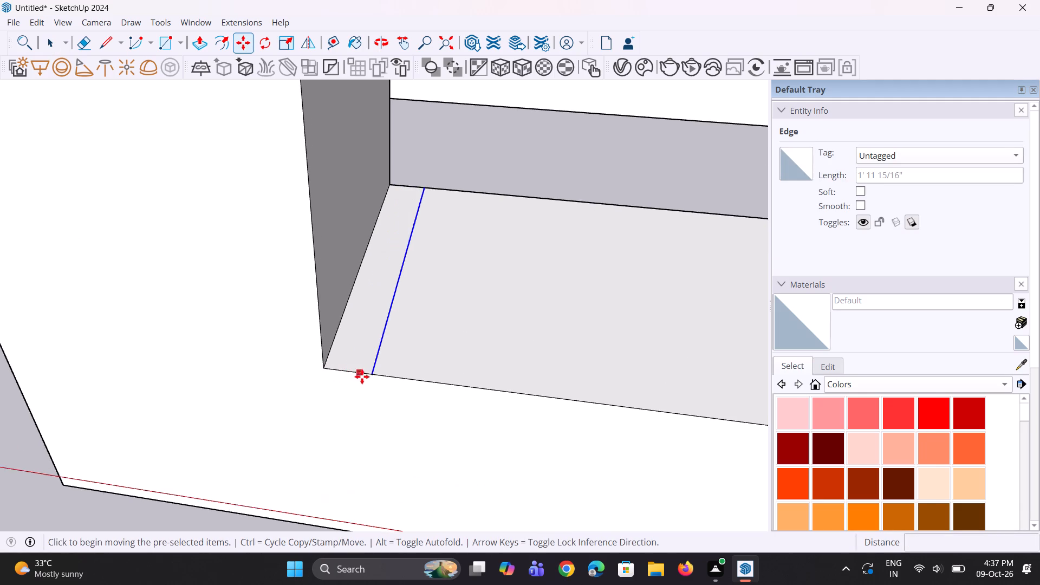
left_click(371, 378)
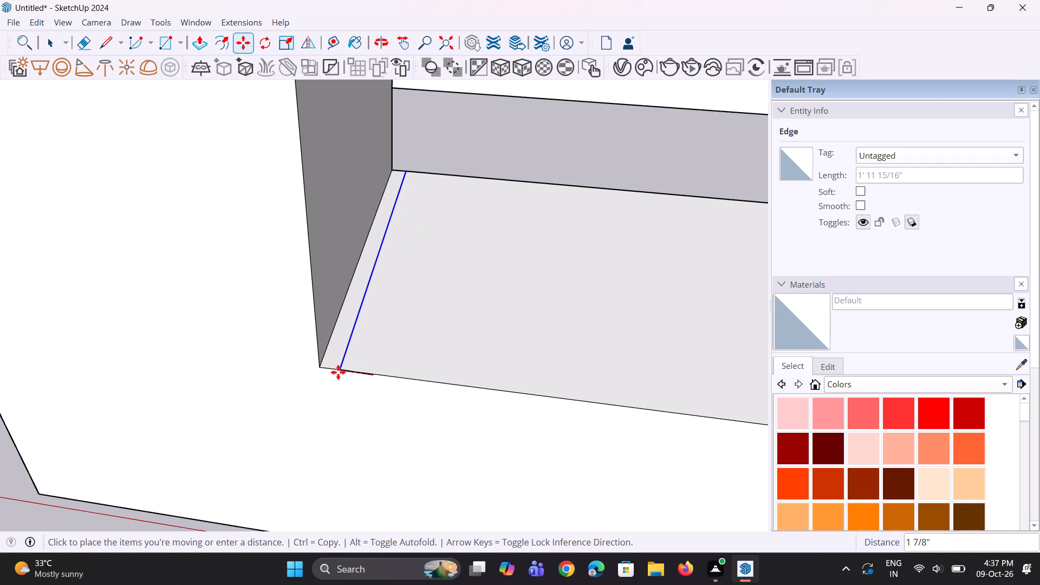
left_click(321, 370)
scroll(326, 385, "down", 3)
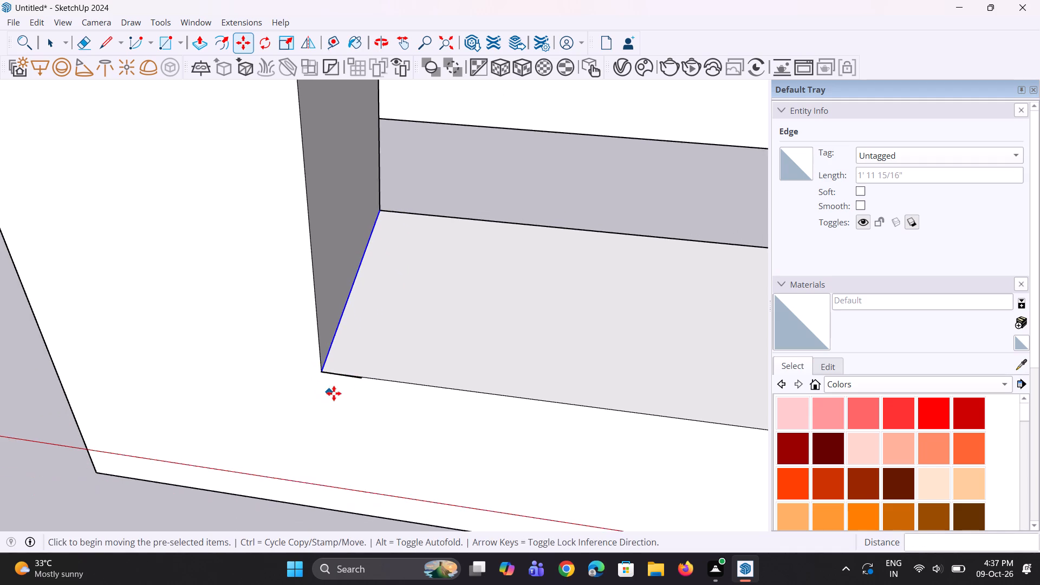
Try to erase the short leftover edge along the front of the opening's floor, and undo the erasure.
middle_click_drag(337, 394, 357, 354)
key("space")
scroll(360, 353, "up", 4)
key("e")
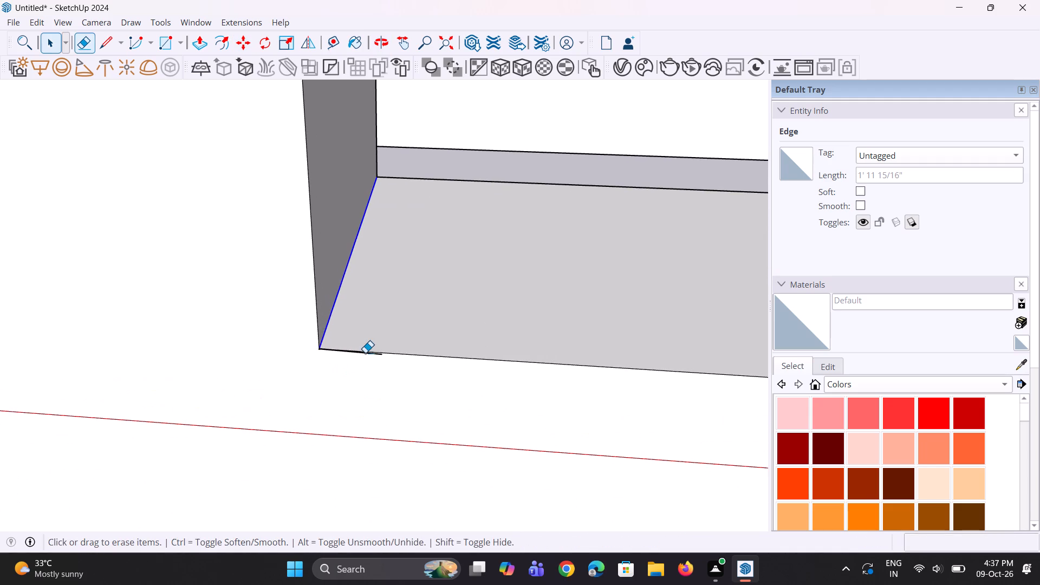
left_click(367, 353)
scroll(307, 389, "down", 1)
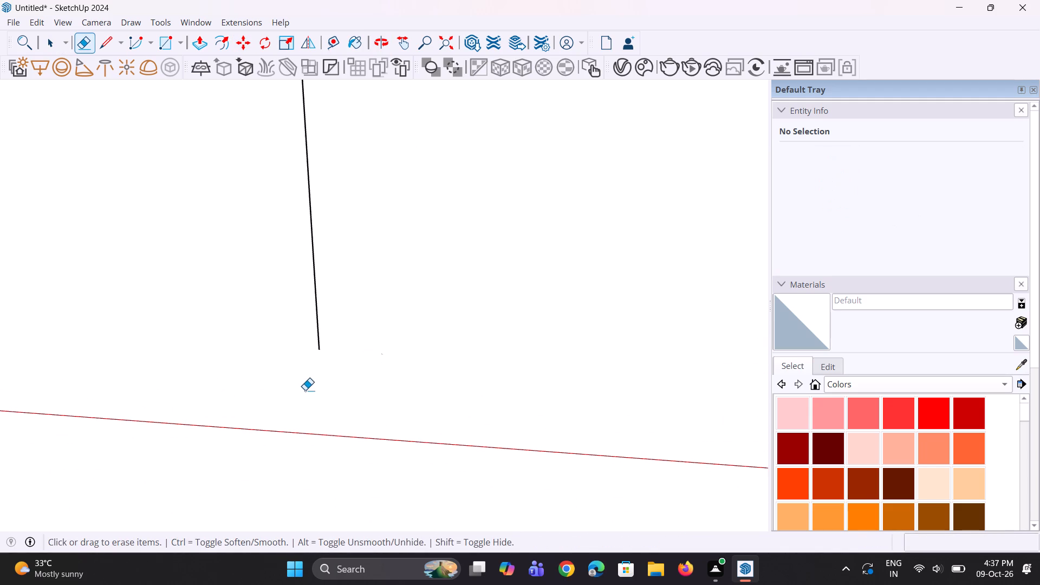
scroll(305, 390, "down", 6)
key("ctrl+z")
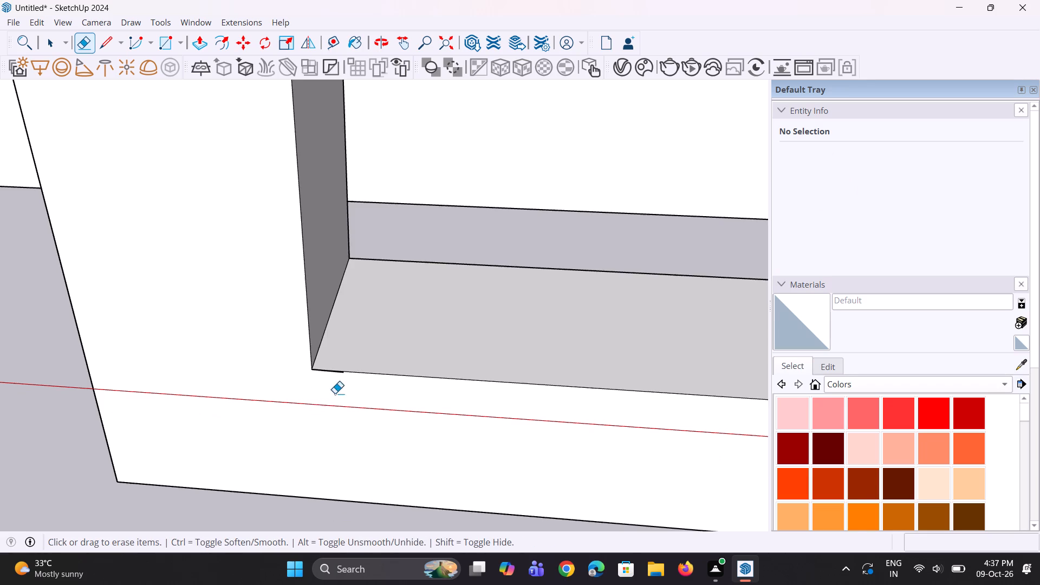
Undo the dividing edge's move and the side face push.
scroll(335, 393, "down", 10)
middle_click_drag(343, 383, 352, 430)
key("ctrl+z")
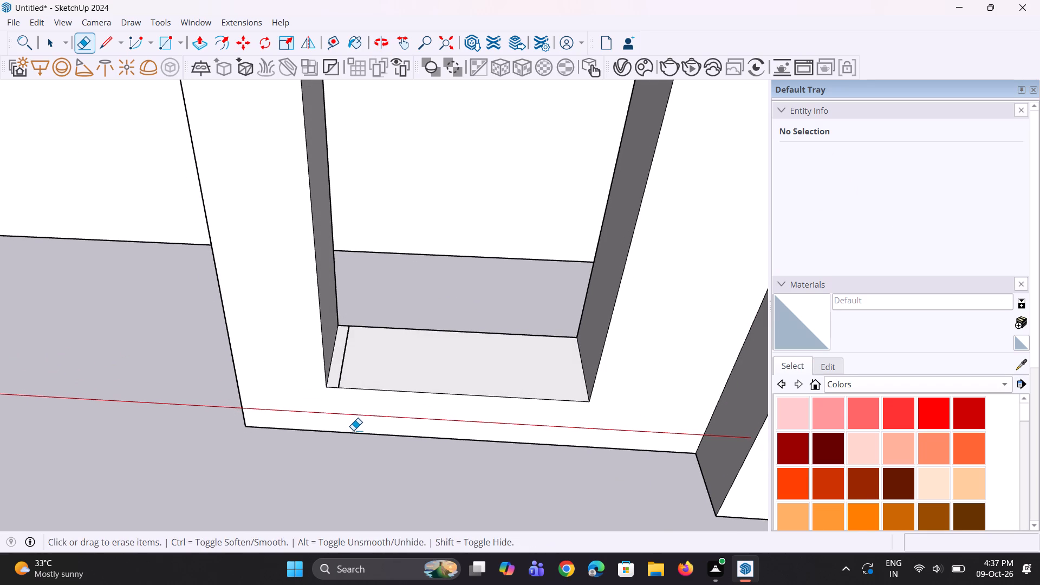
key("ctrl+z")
Examine the tall ground-floor opening and its surrounding wall from the front and from the side.
scroll(358, 387, "down", 4)
middle_click_drag(434, 400, 356, 388)
scroll(385, 396, "up", 1)
scroll(402, 382, "down", 2)
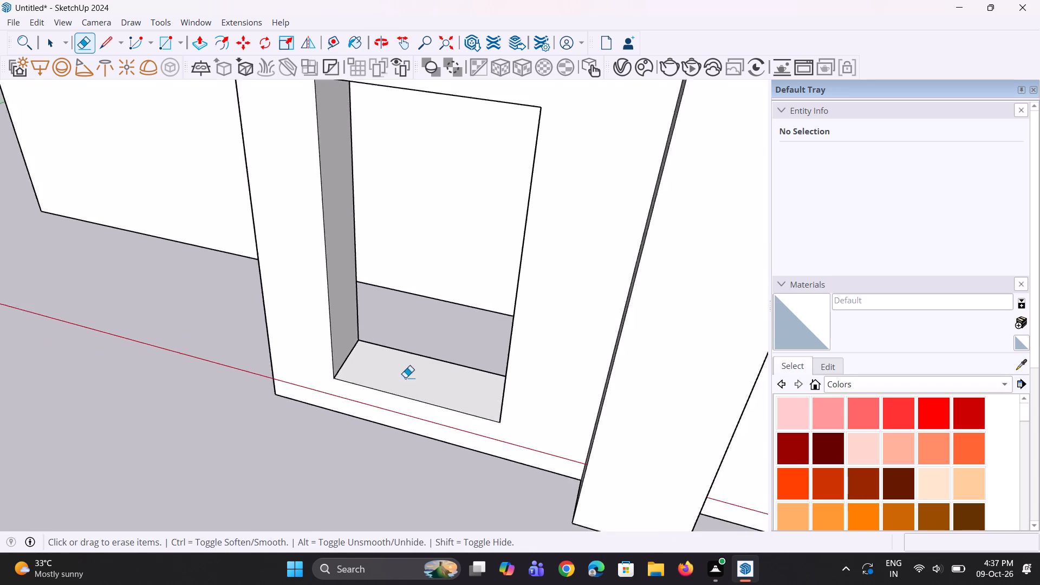
scroll(405, 378, "down", 6)
middle_click_drag(402, 335, 515, 173)
scroll(456, 247, "up", 3)
middle_click_drag(347, 395, 338, 475)
key("r")
scroll(340, 450, "down", 5)
middle_click_drag(341, 447, 328, 530)
scroll(352, 450, "up", 1)
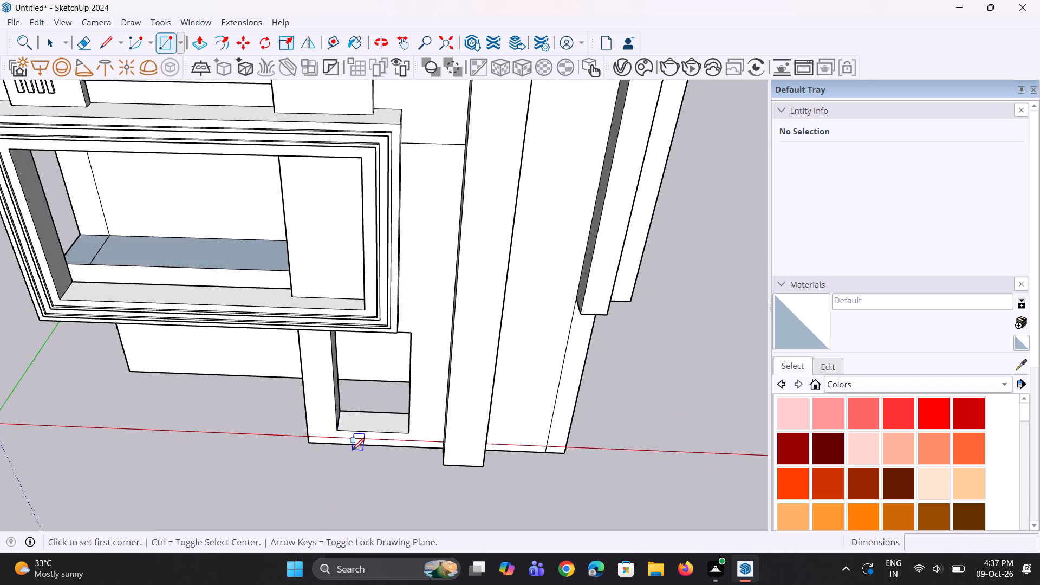
scroll(352, 450, "up", 5)
middle_click_drag(355, 440, 805, 287)
scroll(603, 372, "up", 1)
scroll(456, 342, "down", 4)
middle_click_drag(219, 411, 324, 421)
scroll(352, 435, "up", 6)
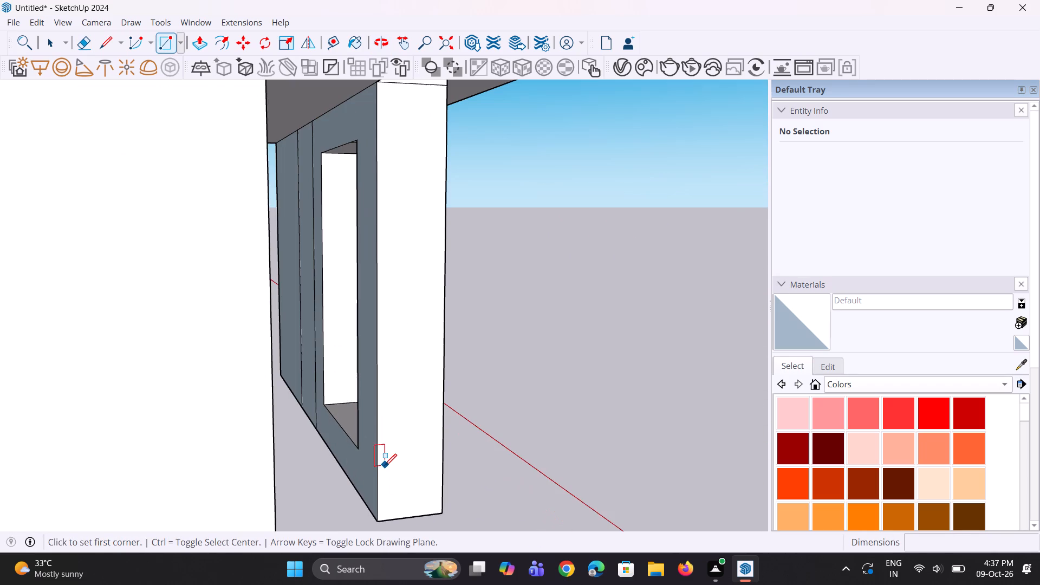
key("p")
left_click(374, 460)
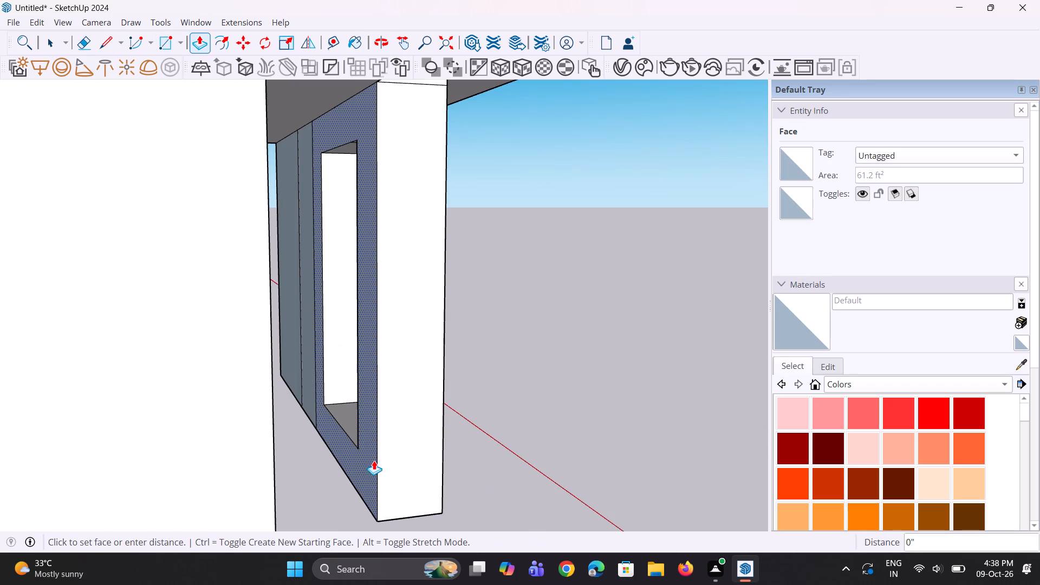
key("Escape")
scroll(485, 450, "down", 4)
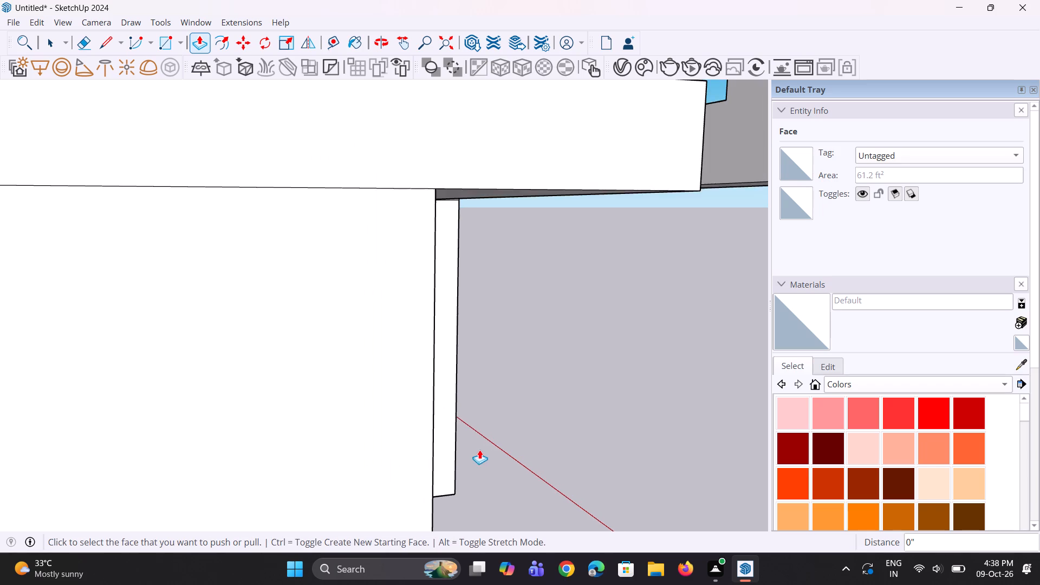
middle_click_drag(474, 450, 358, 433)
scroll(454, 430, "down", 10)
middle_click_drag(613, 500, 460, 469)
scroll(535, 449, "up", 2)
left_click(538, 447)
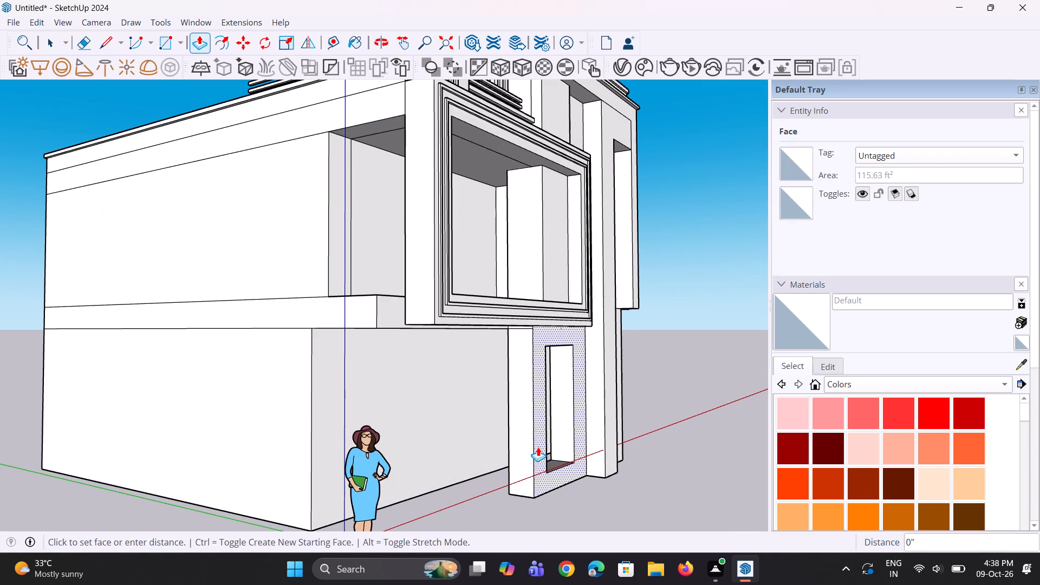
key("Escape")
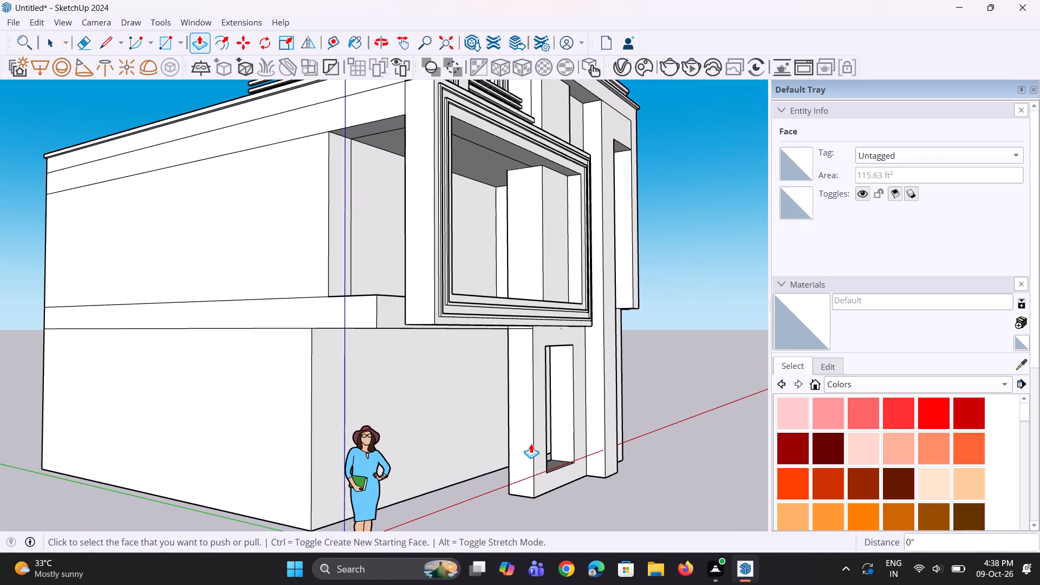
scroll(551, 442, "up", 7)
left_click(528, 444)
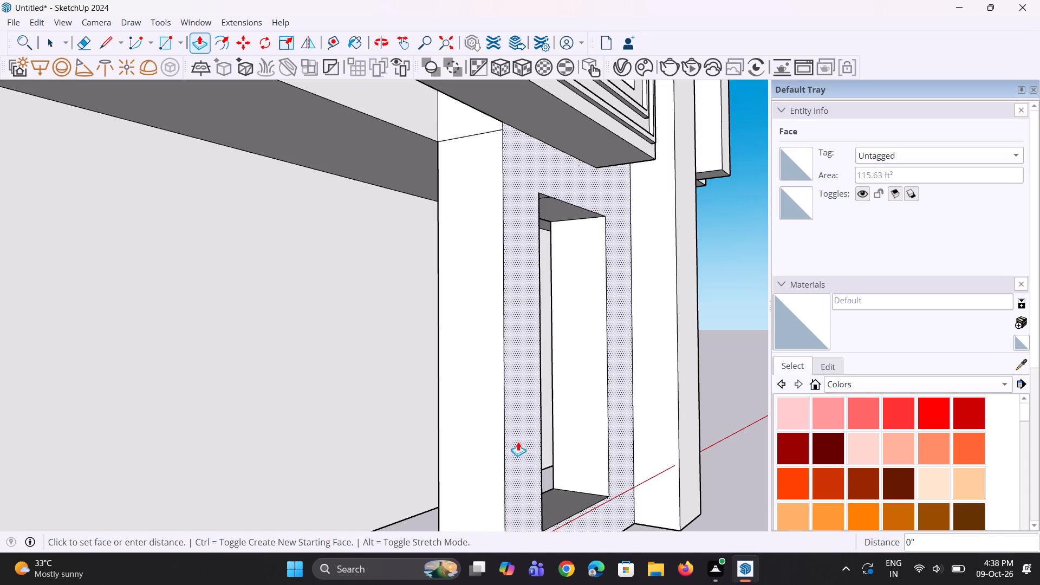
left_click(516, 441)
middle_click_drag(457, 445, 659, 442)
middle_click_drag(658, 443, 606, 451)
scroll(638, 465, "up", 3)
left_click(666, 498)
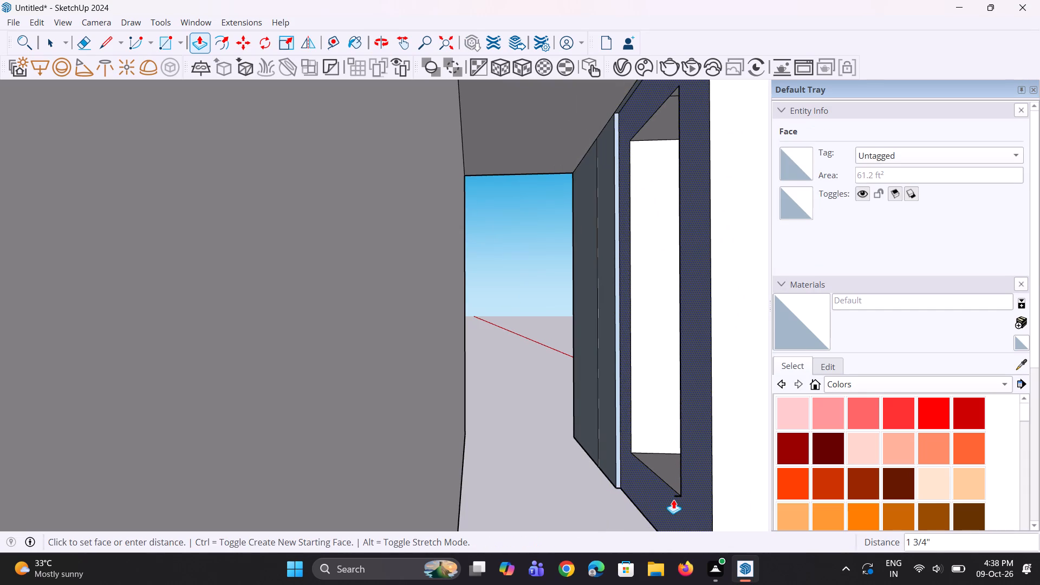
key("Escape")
Draw a small rectangle about 5 7/16" deep on the opening's floor, close to the inner side face.
scroll(612, 465, "down", 7)
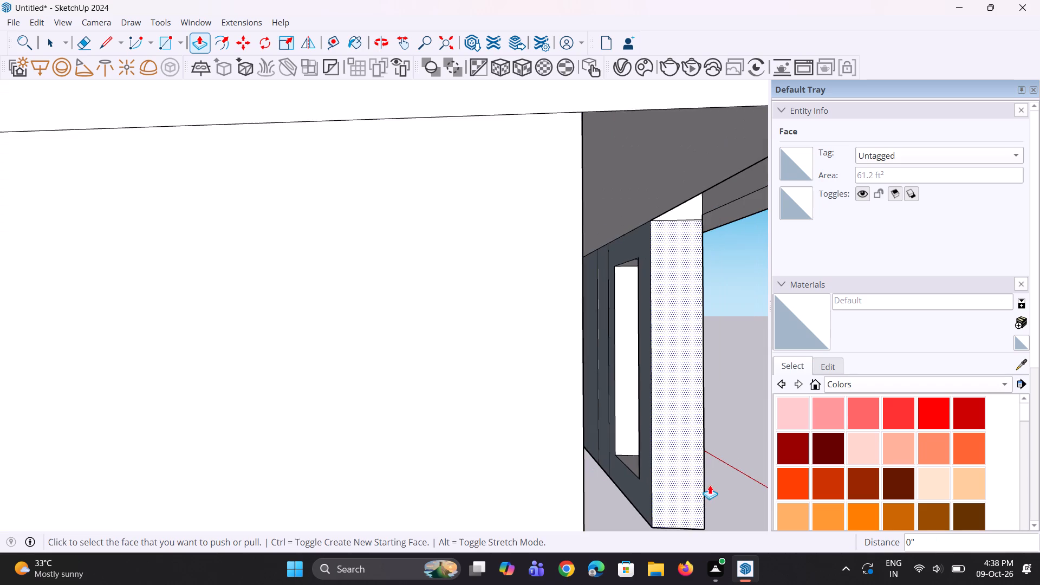
middle_click_drag(707, 485, 562, 479)
scroll(558, 476, "down", 19)
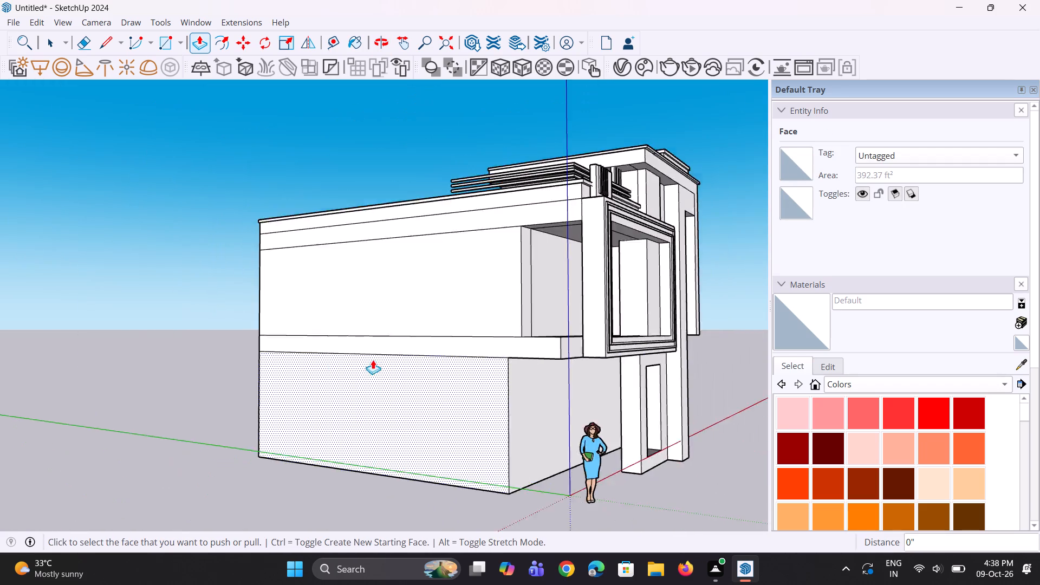
scroll(373, 360, "down", 4)
middle_click_drag(558, 391, 502, 503)
scroll(539, 458, "up", 10)
middle_click_drag(542, 440, 345, 422)
scroll(345, 422, "up", 1)
scroll(509, 485, "up", 7)
middle_click_drag(586, 487, 469, 517)
scroll(483, 487, "up", 1)
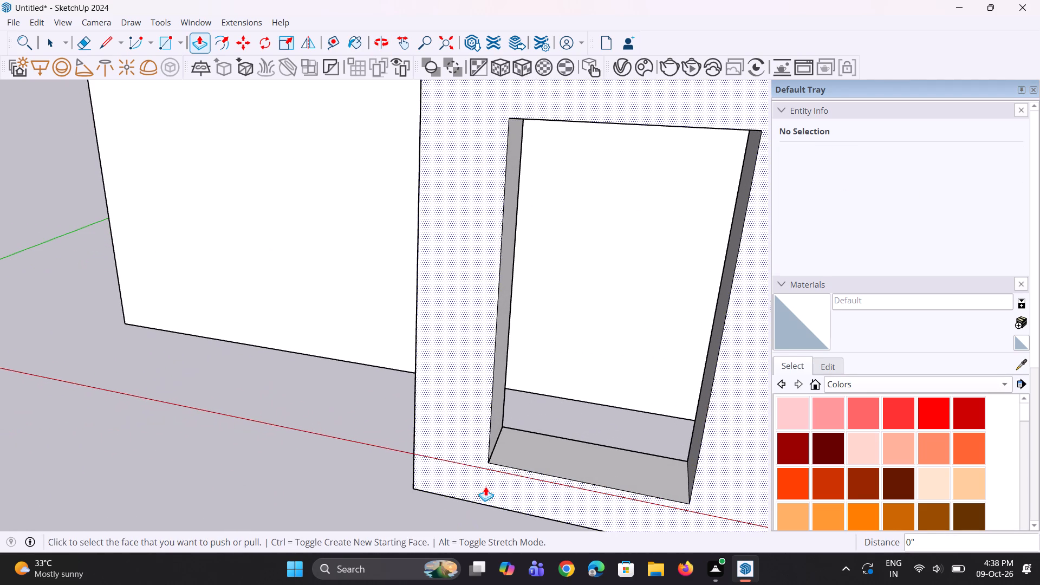
key("r")
scroll(490, 454, "up", 5)
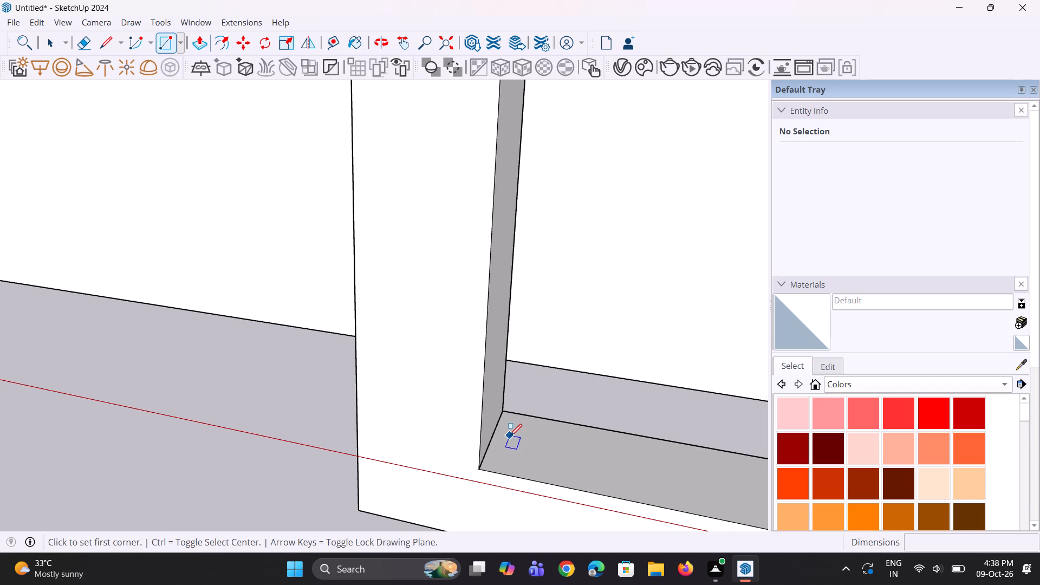
left_click(510, 436)
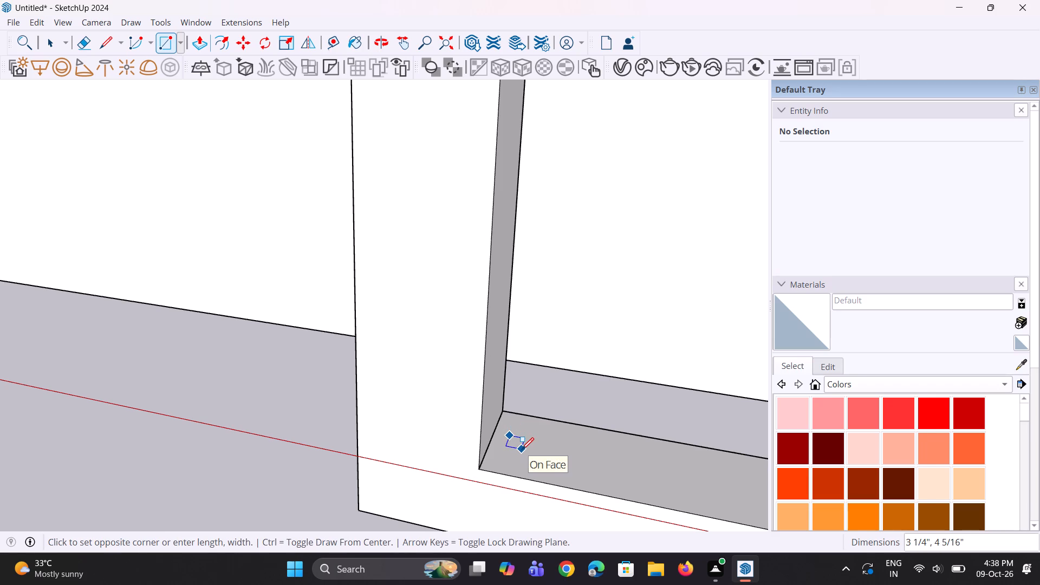
left_click(522, 451)
middle_click_drag(491, 482, 522, 479)
key("space")
key("space")
Move the small rectangle's edge farthest from the side face slightly outward, widening it to about 3 5/8".
scroll(524, 433, "up", 2)
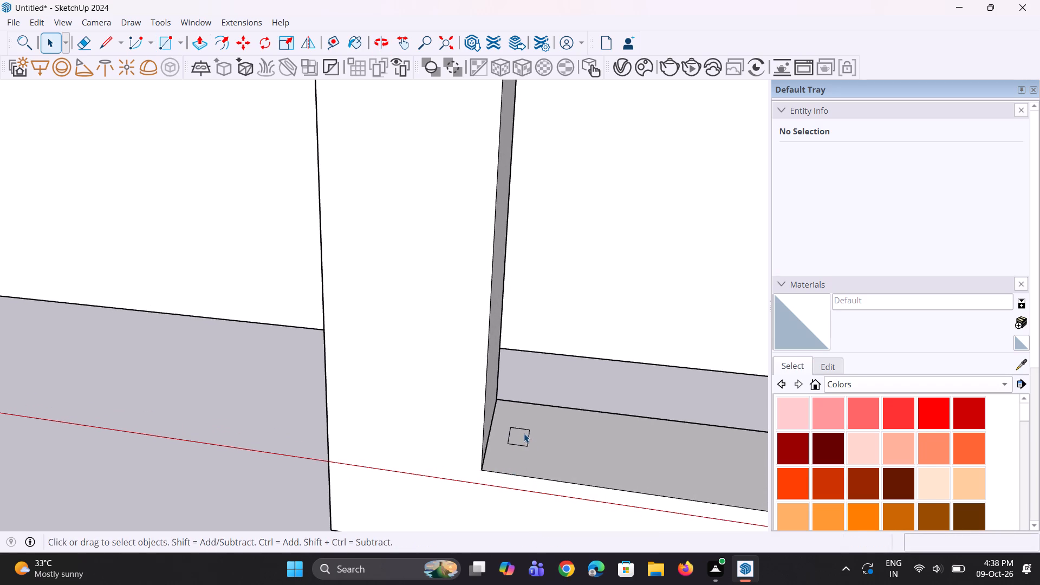
left_click(520, 441)
scroll(513, 443, "down", 7)
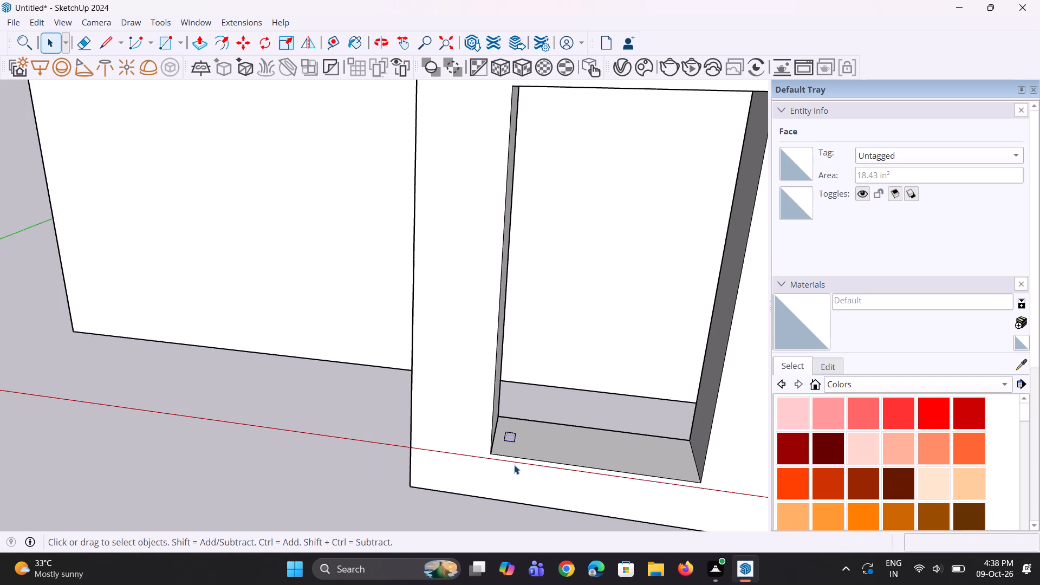
scroll(513, 464, "up", 9)
left_click(518, 436)
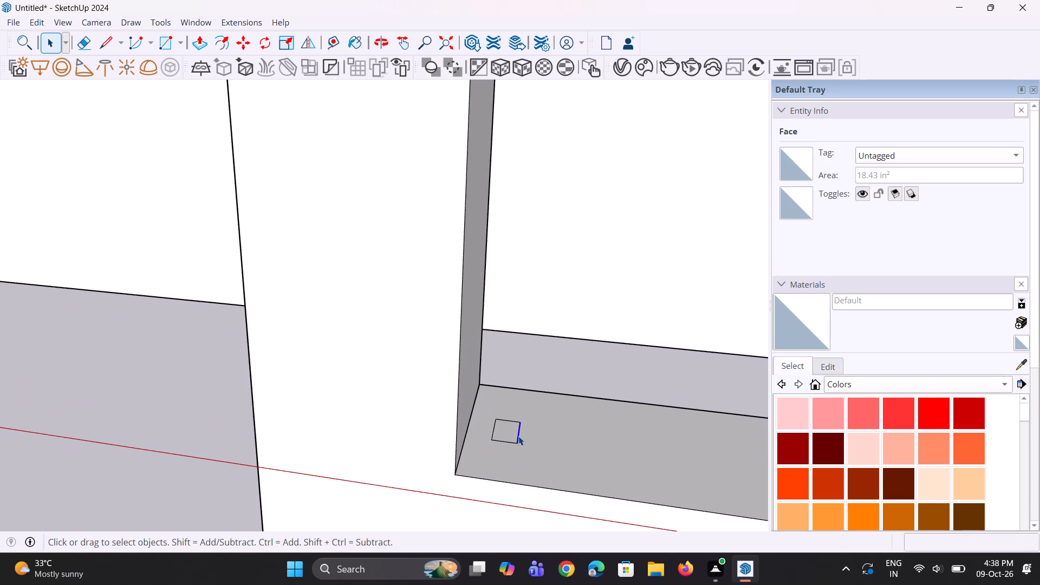
scroll(518, 434, "up", 3)
key("m")
left_click(518, 421)
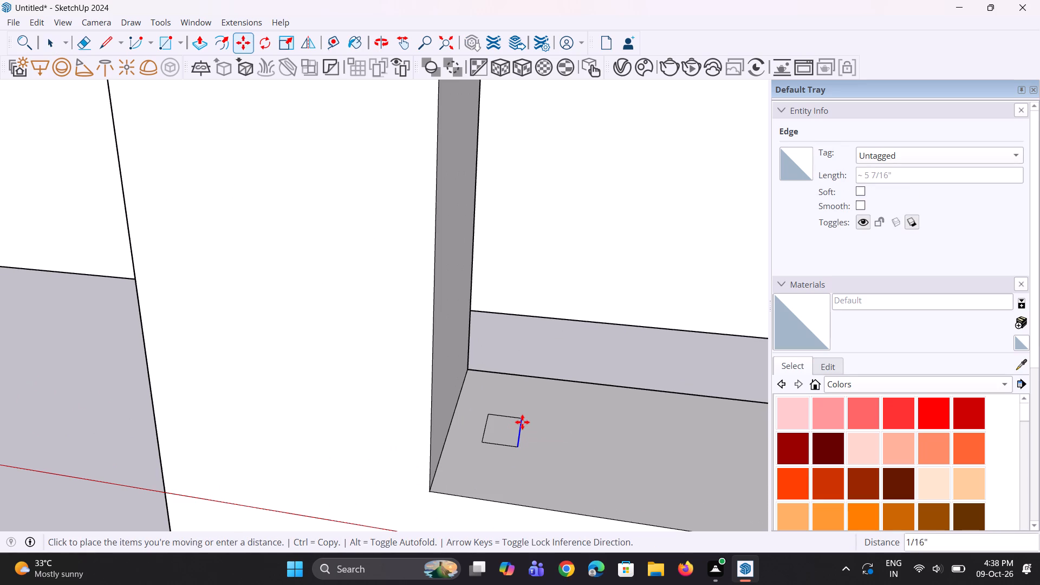
left_click(523, 422)
key("space")
key("space")
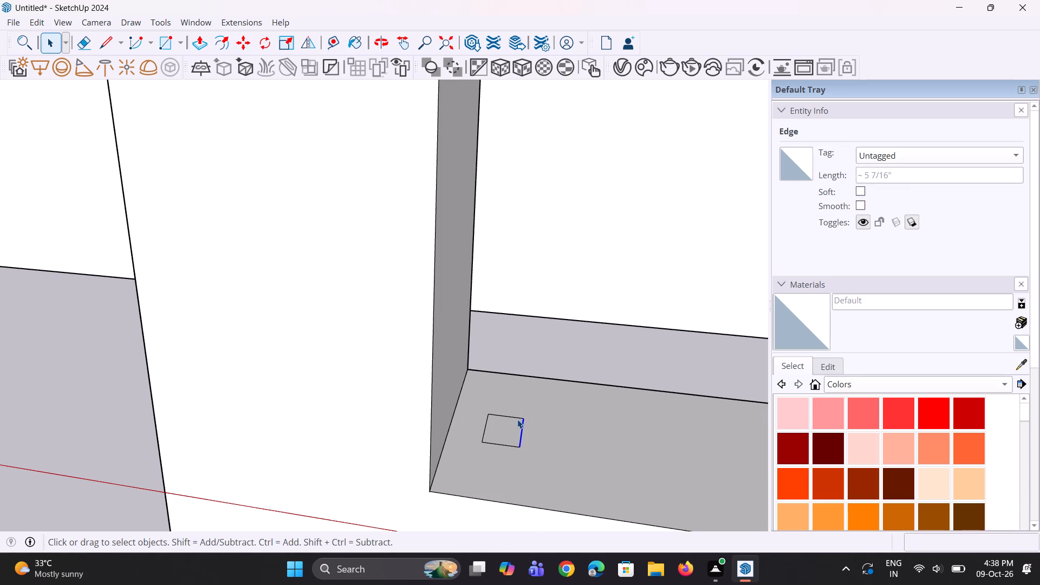
Move the small rectangle's rear edge slightly toward the back of the opening to deepen it.
left_click(517, 419)
scroll(517, 415, "up", 2)
key("m")
left_click(524, 418)
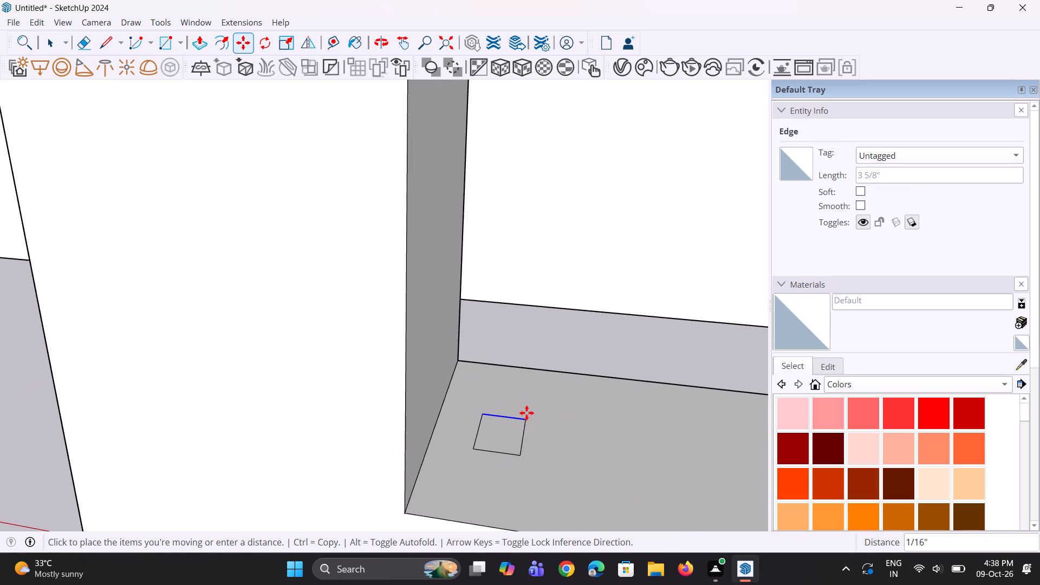
left_click(527, 412)
key("space")
key("space")
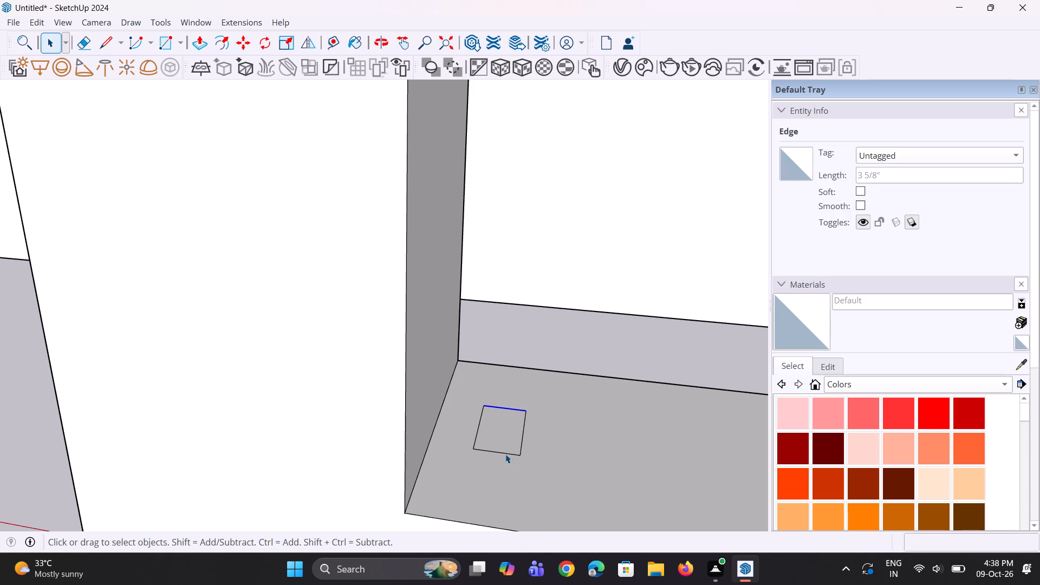
Copy the small rectangle in a row along the opening's floor, about 8" apart, with a *8 array.
left_click(502, 443)
scroll(466, 447, "down", 8)
scroll(505, 485, "up", 1)
middle_click_drag(508, 487, 513, 502)
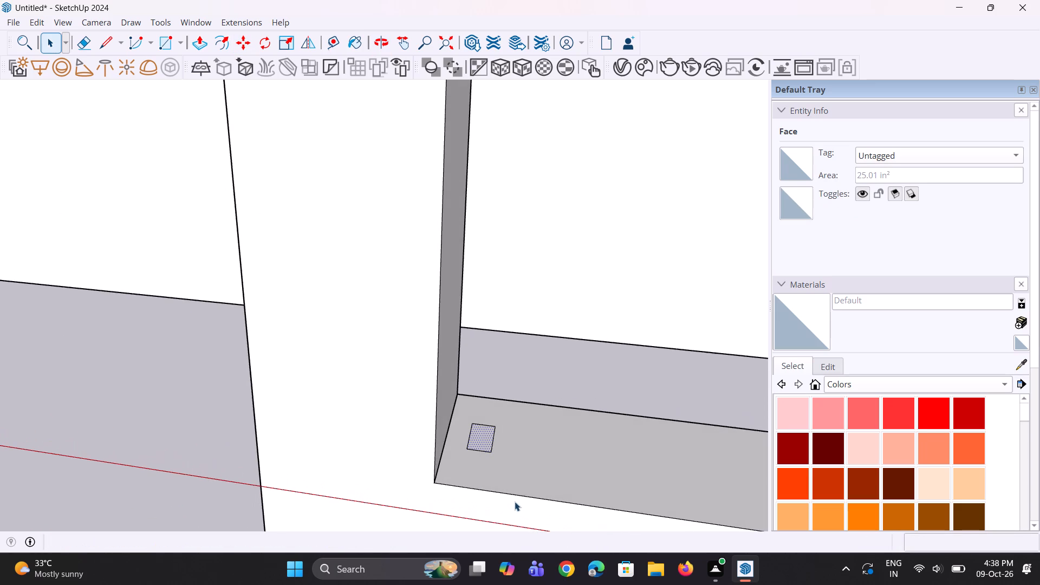
key("m")
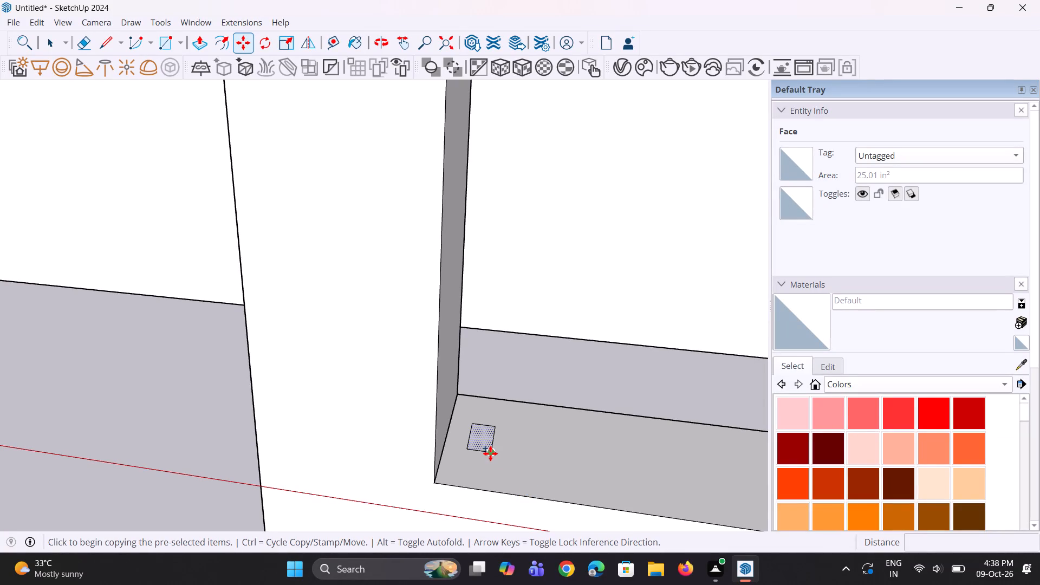
left_click(490, 453)
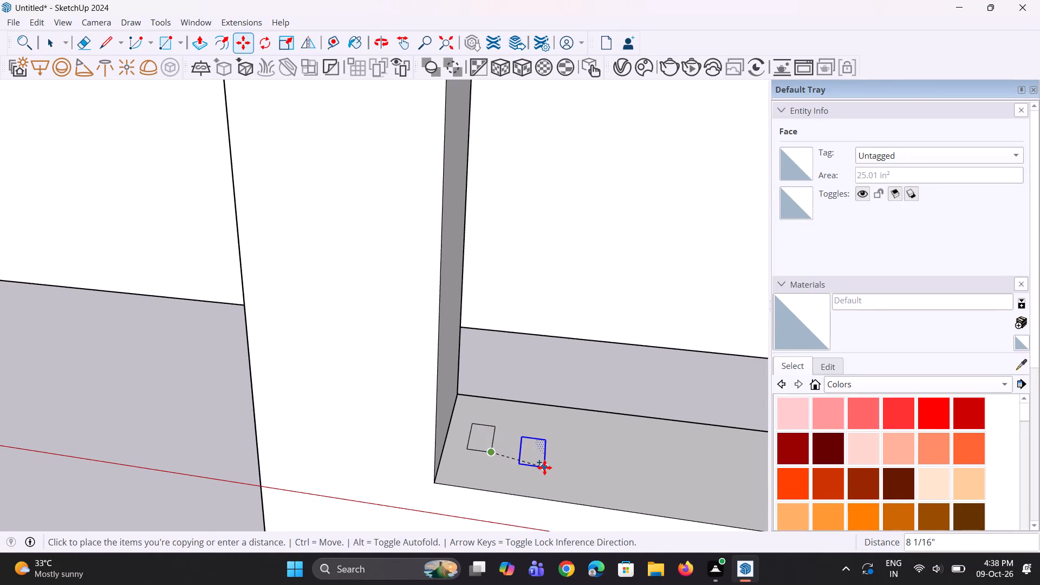
left_click(549, 466)
key("asterisk")
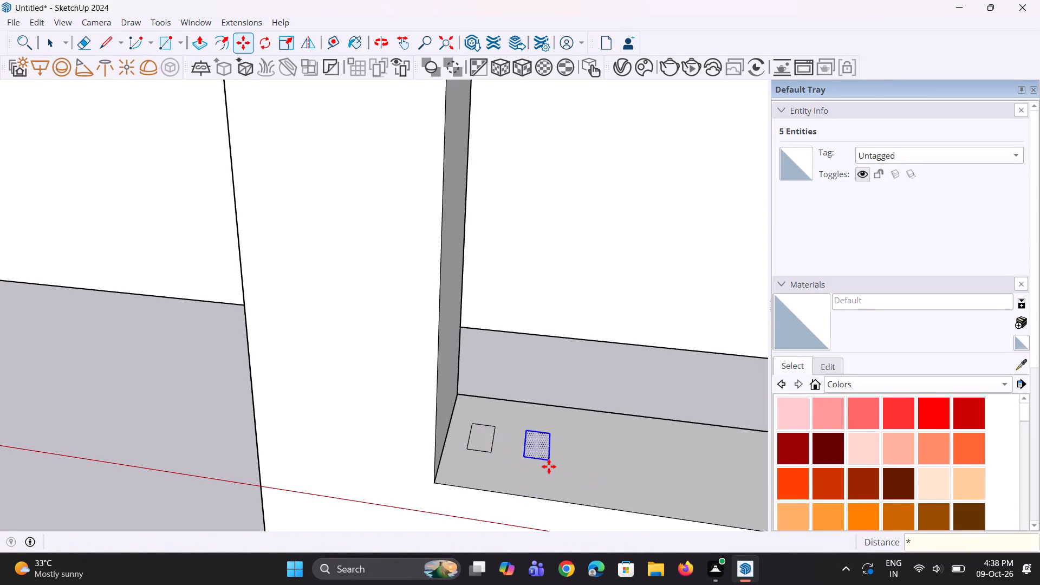
key("8")
key("Return")
scroll(518, 451, "down", 2)
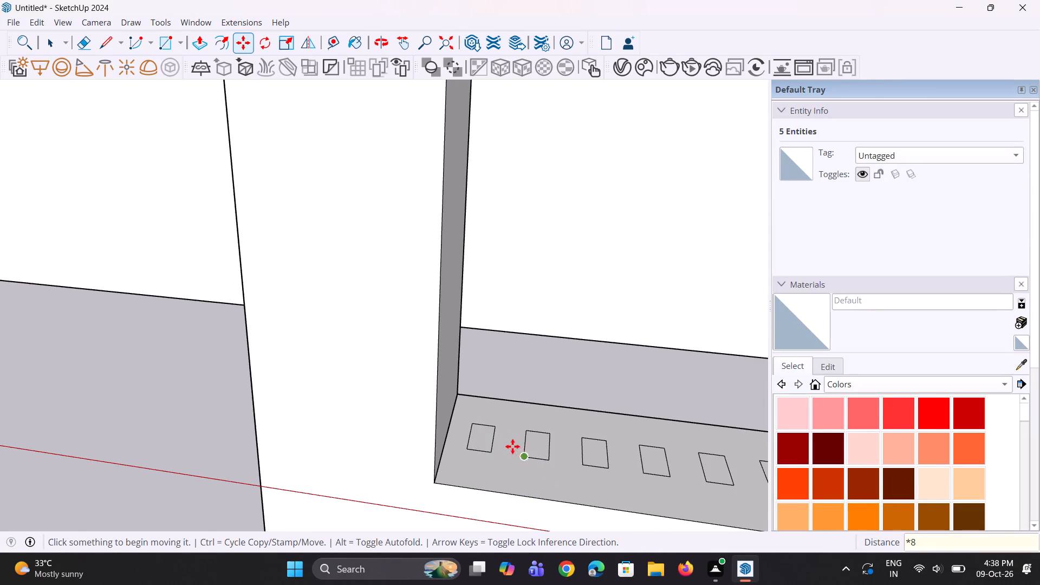
scroll(512, 446, "down", 7)
middle_click_drag(569, 456, 581, 463)
key("space")
scroll(642, 446, "up", 2)
key("space")
Erase the cut-off partial rectangle against the side face at the far end of the row.
scroll(665, 461, "up", 1)
middle_click_drag(666, 466, 667, 496)
scroll(667, 456, "up", 4)
key("e")
scroll(669, 457, "up", 5)
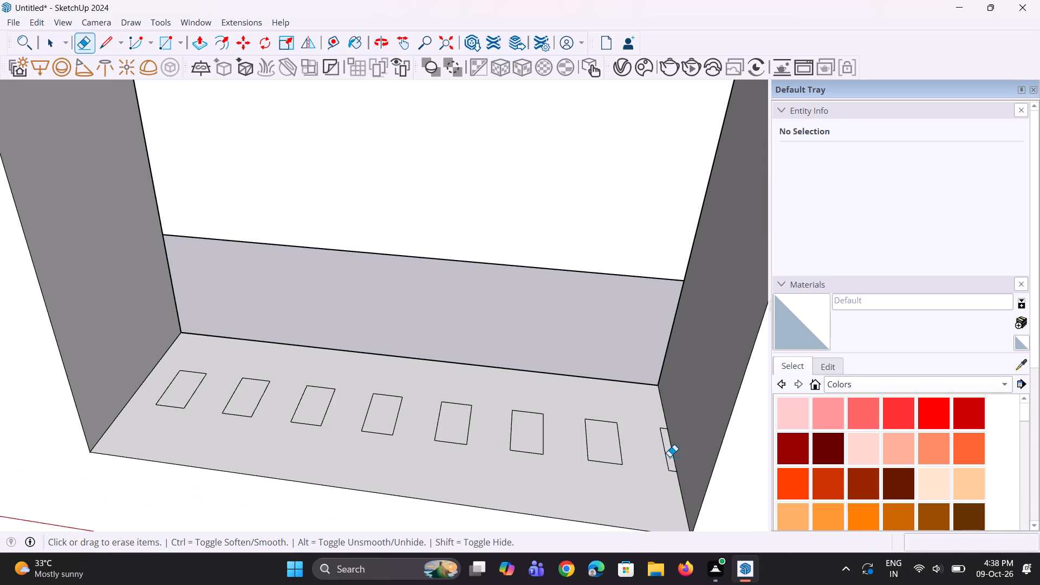
left_click(665, 456)
scroll(661, 432, "up", 3)
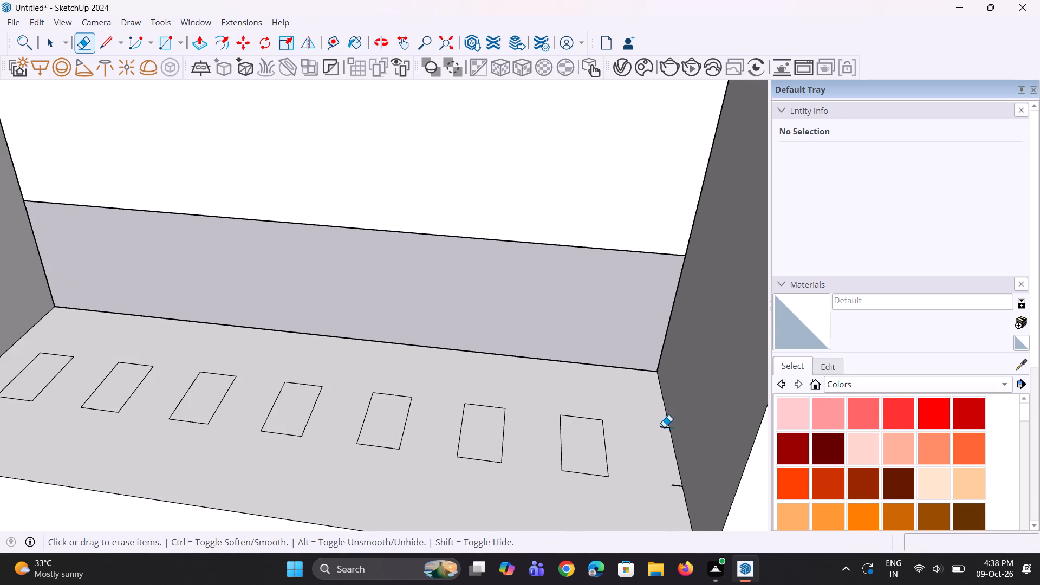
left_click(664, 427)
left_click(677, 487)
Push/Pull the last full rectangle in the row up to the opening's top, about 9' 5 1/16".
key("p")
left_click(588, 455)
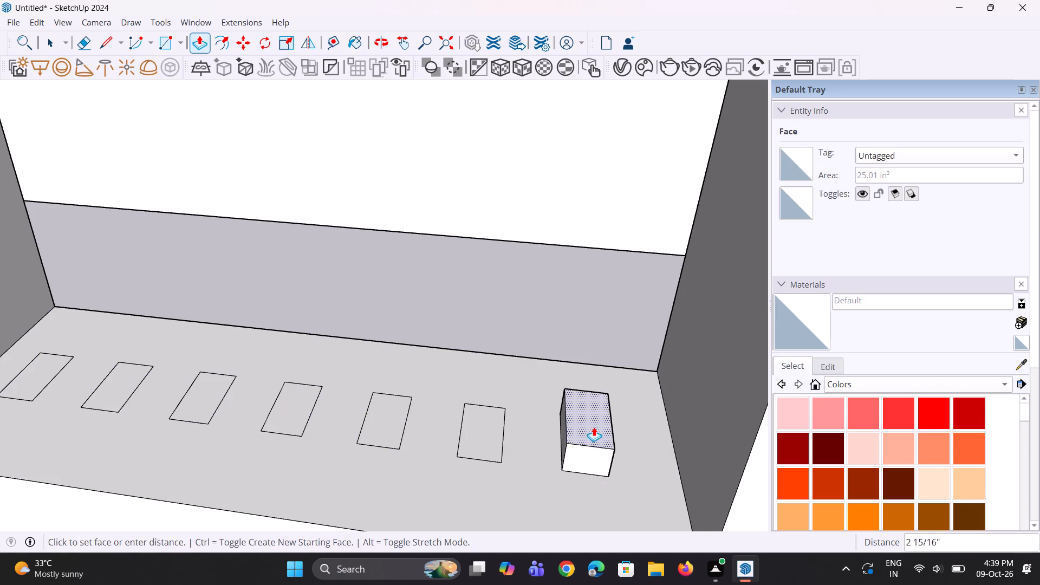
scroll(595, 425, "down", 14)
scroll(601, 428, "up", 1)
scroll(601, 415, "down", 2)
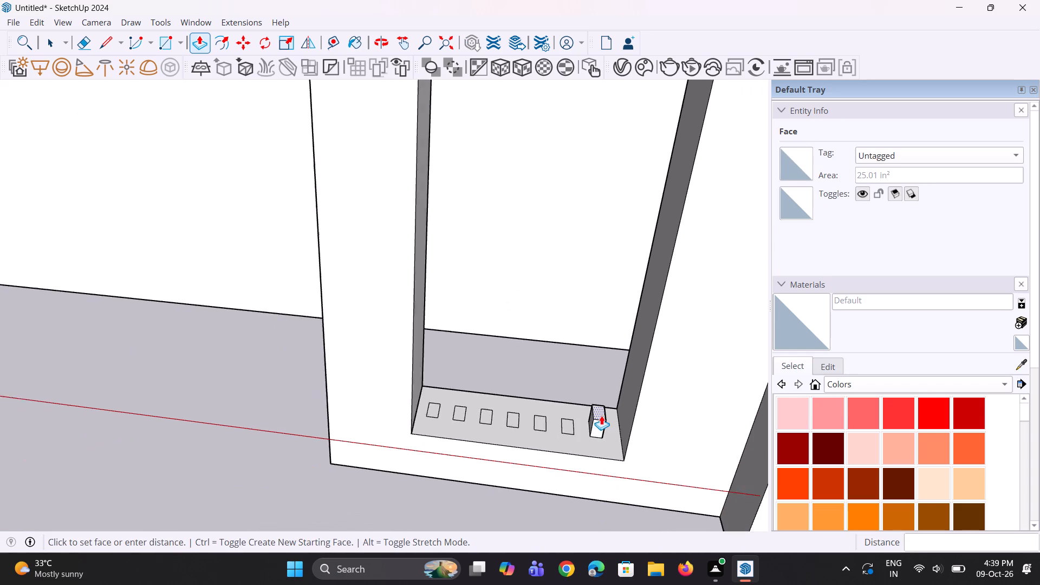
scroll(601, 415, "down", 4)
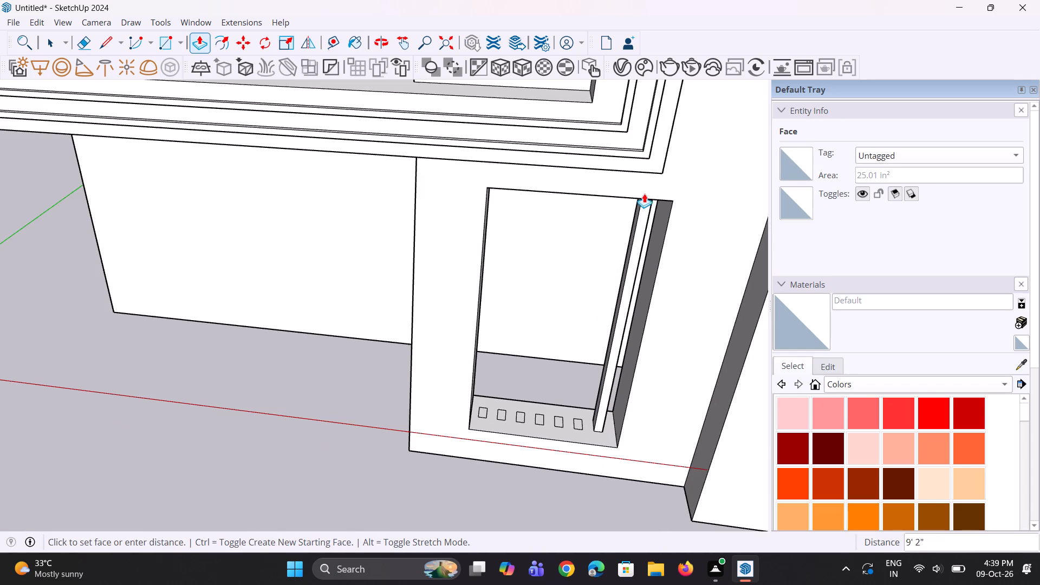
left_click(647, 189)
Extrude the remaining six floor rectangles by the same 9' 5 1/16" height to form vertical bars.
scroll(595, 419, "up", 5)
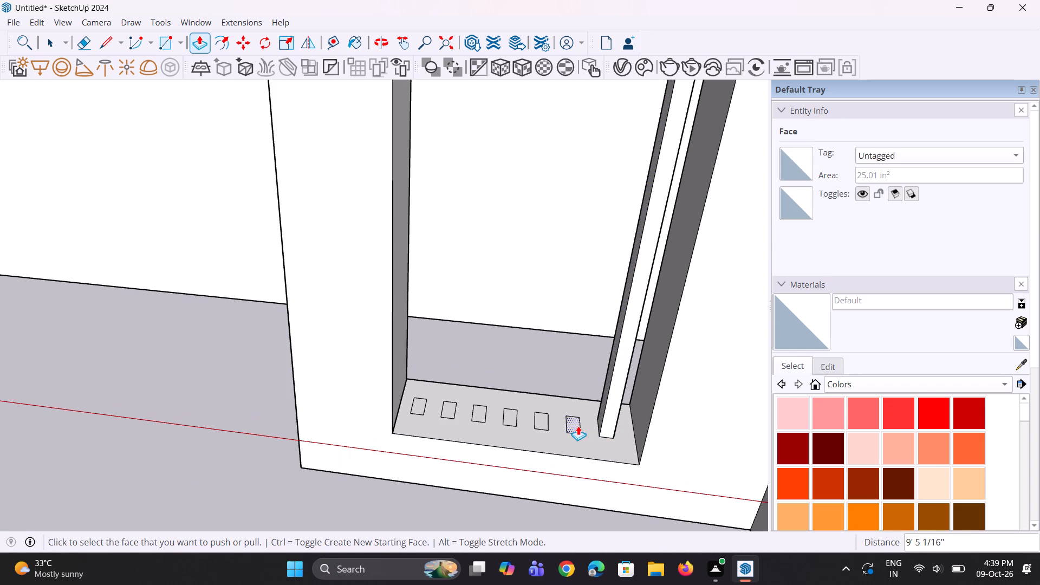
double_click(578, 426)
double_click(545, 421)
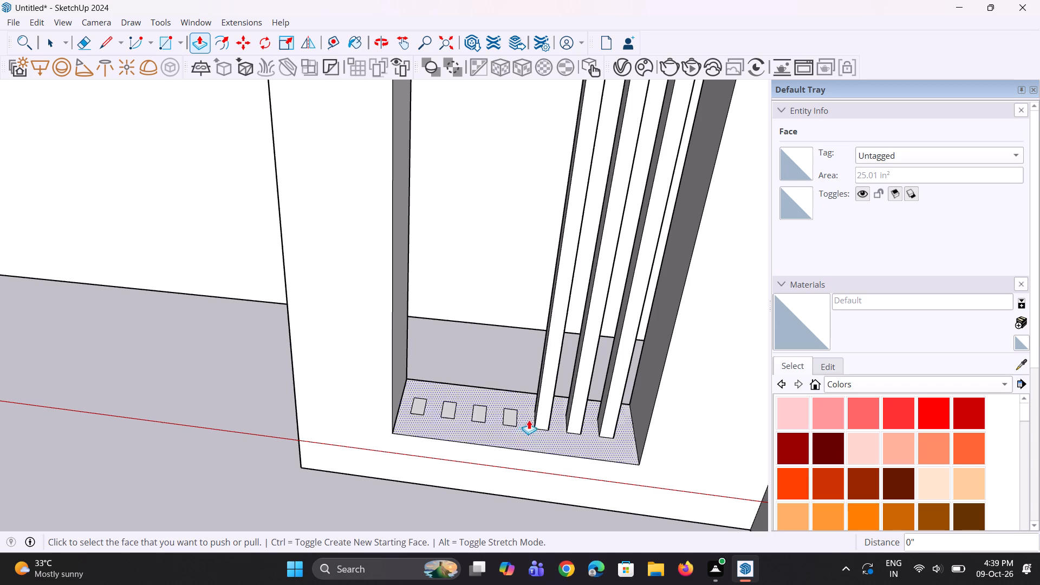
double_click(512, 417)
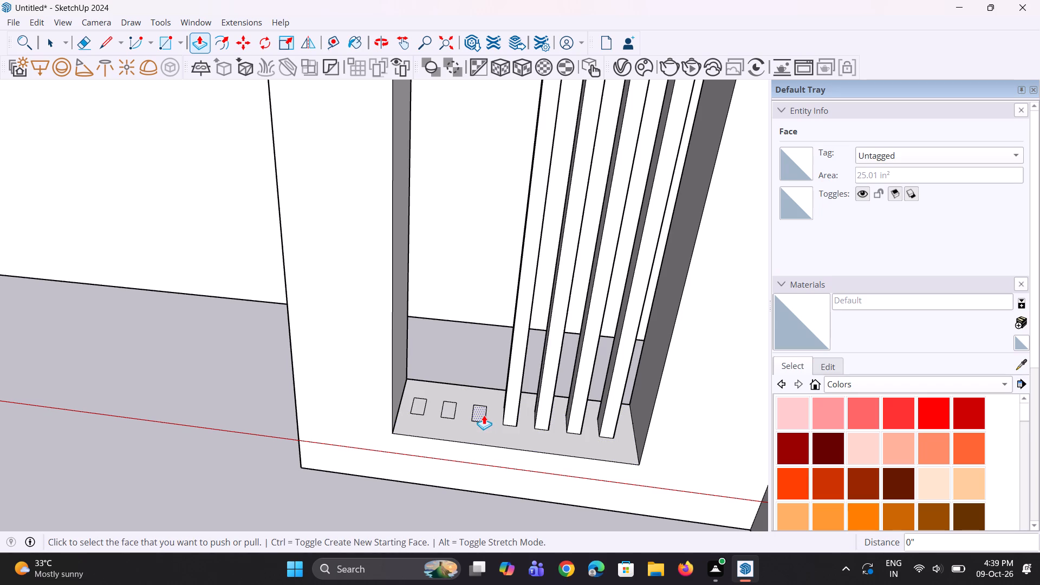
double_click(484, 415)
double_click(450, 414)
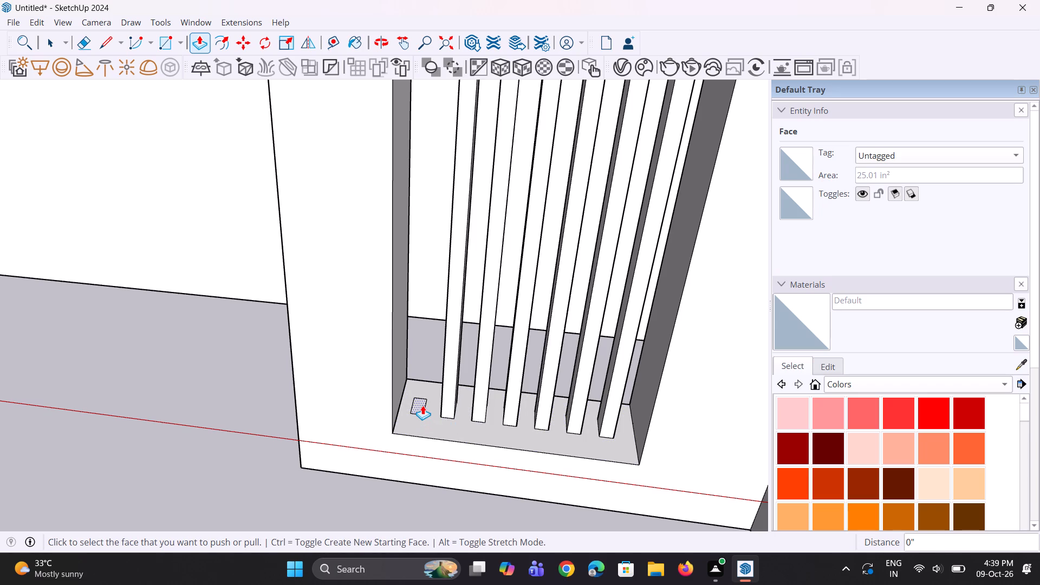
double_click(422, 405)
Examine the row of vertical bars in the ground-floor opening from different angles.
scroll(432, 447, "down", 4)
middle_click_drag(586, 440, 434, 461)
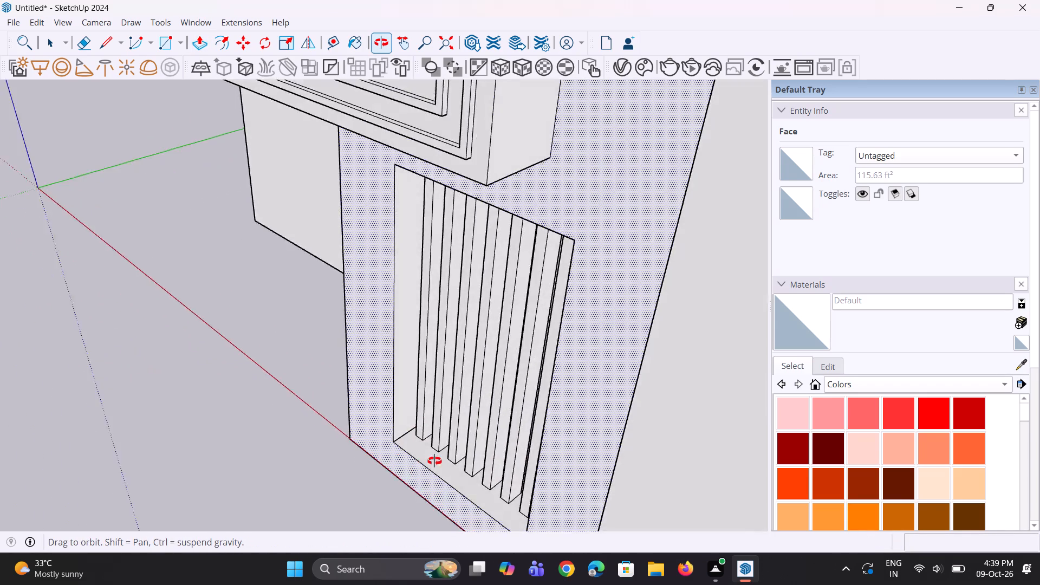
middle_click_drag(434, 461, 719, 413)
scroll(562, 407, "down", 4)
middle_click_drag(538, 408, 457, 351)
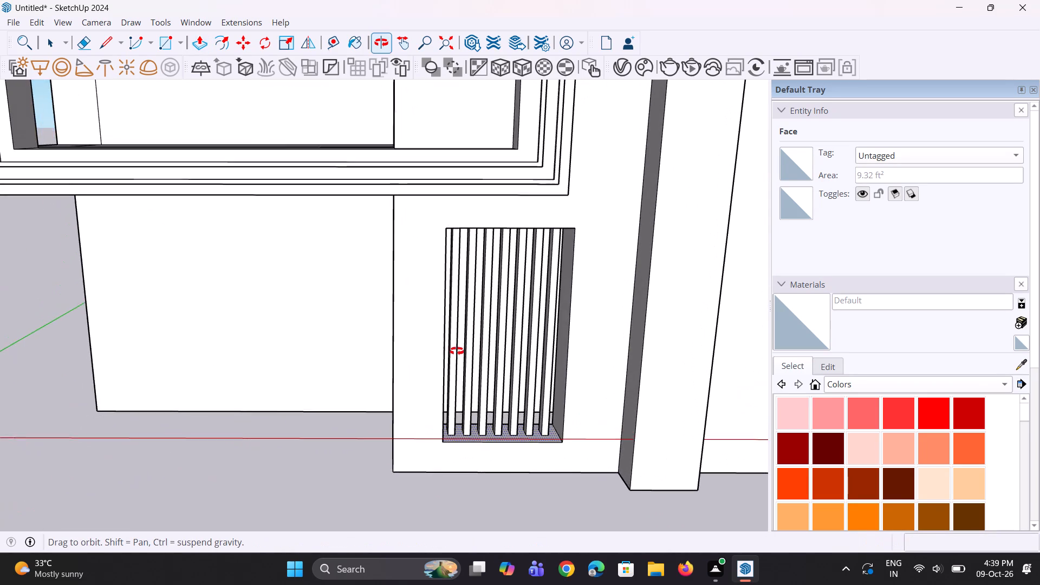
middle_click_drag(457, 351, 445, 363)
key("space")
key("space")
scroll(486, 373, "down", 3)
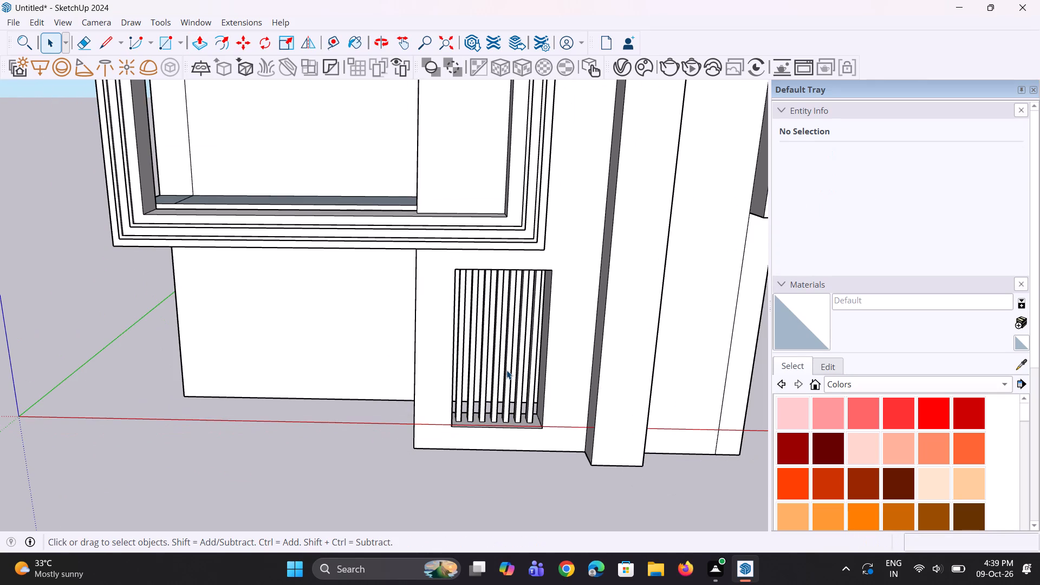
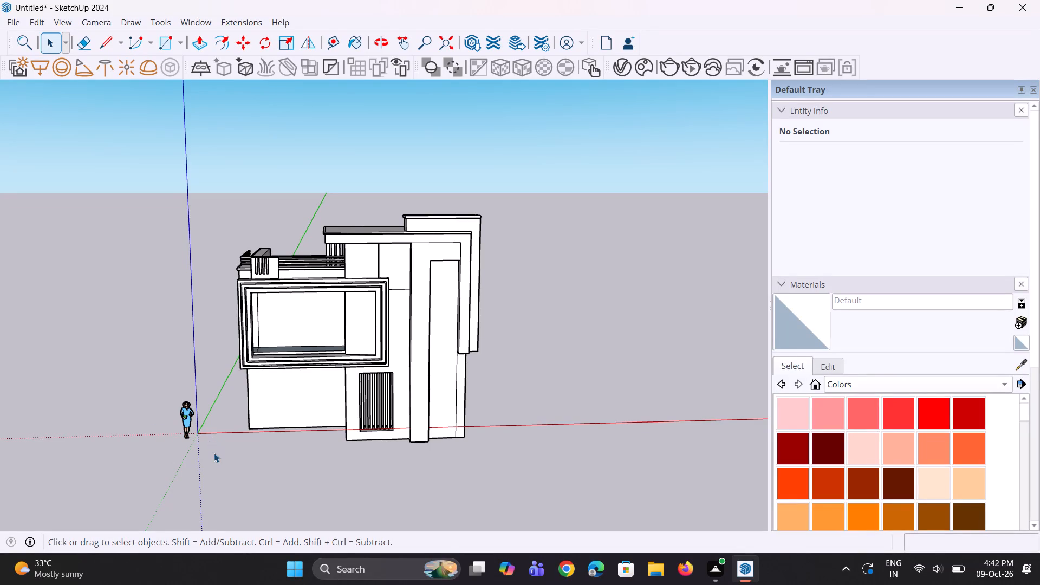
Examine the overall house exterior and its front facade from different angles and distances.
middle_click_drag(171, 401, 252, 387)
scroll(431, 363, "up", 4)
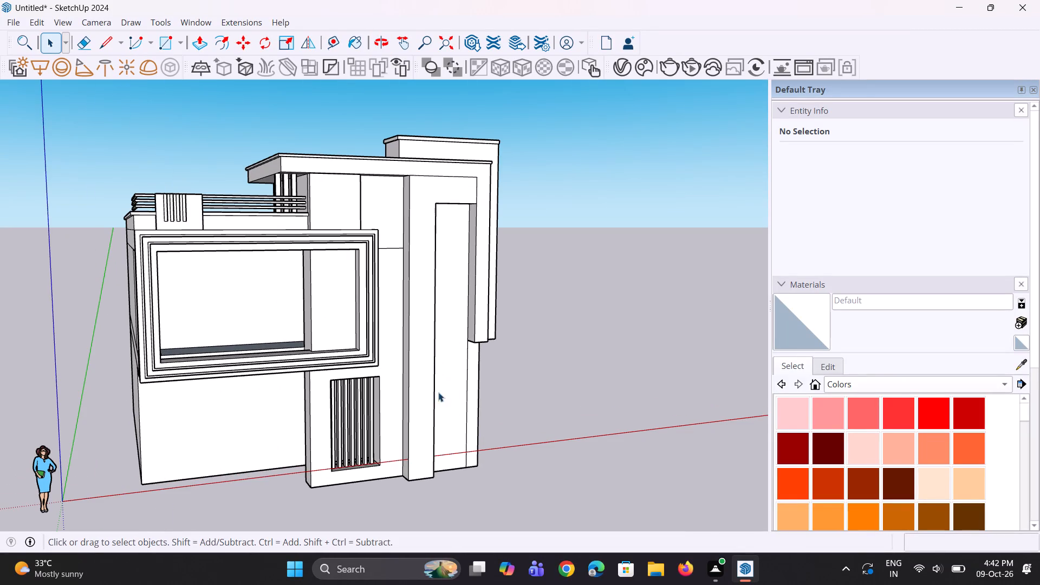
middle_click_drag(463, 418, 443, 411)
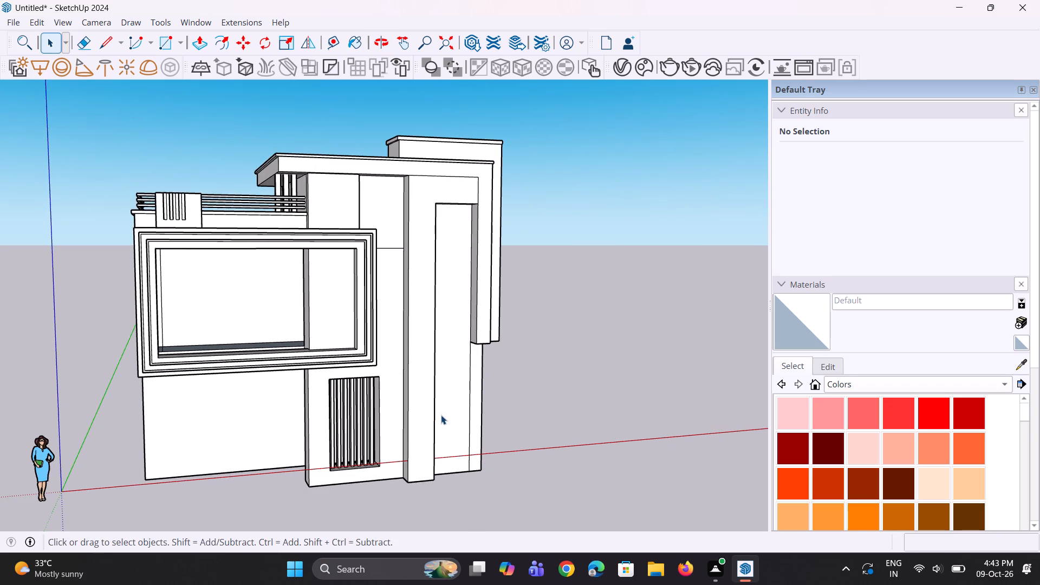
middle_click_drag(412, 374, 400, 367)
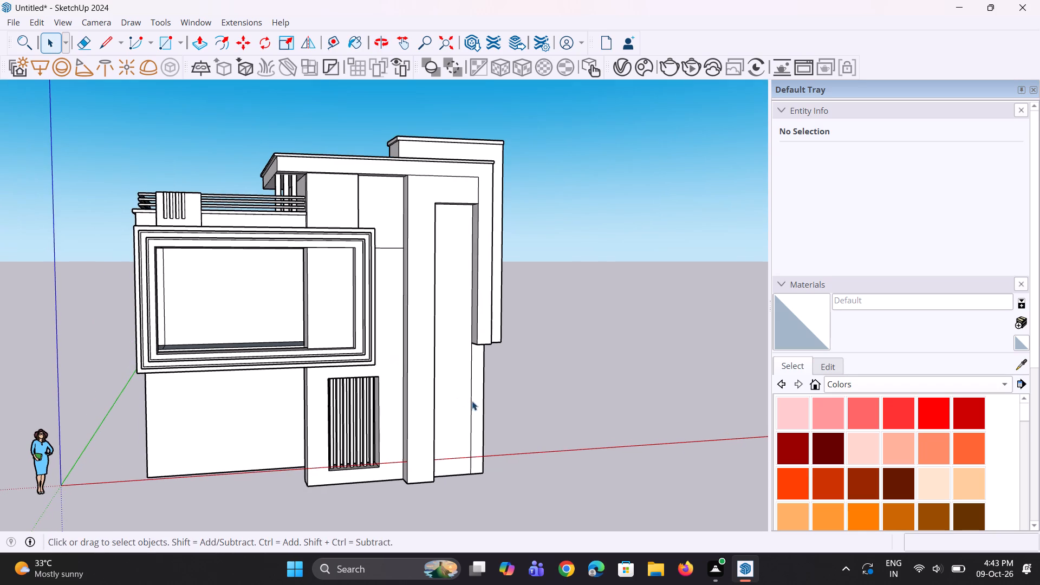
scroll(484, 412, "up", 3)
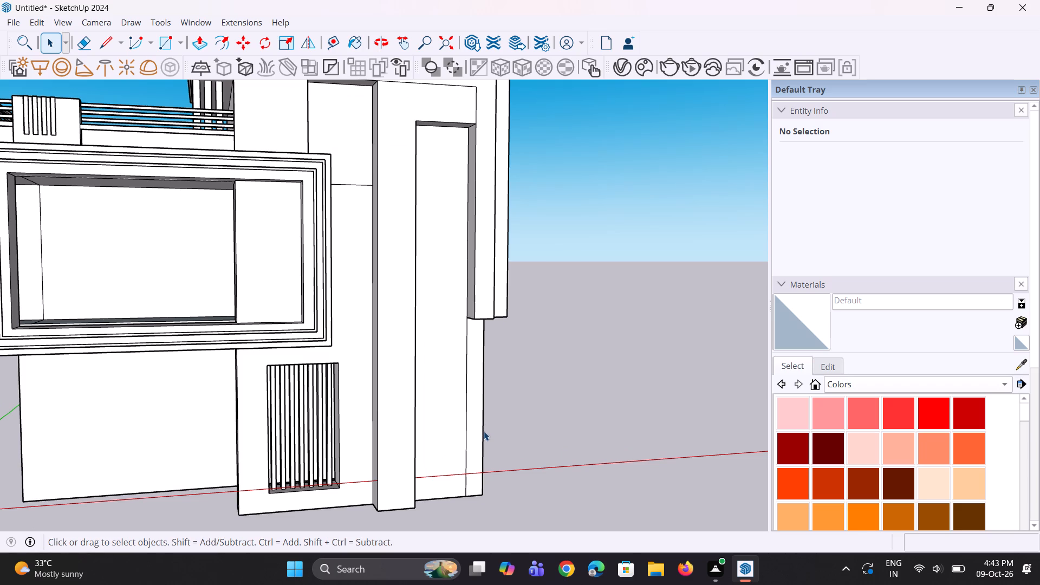
middle_click_drag(484, 431, 464, 428)
scroll(417, 394, "down", 6)
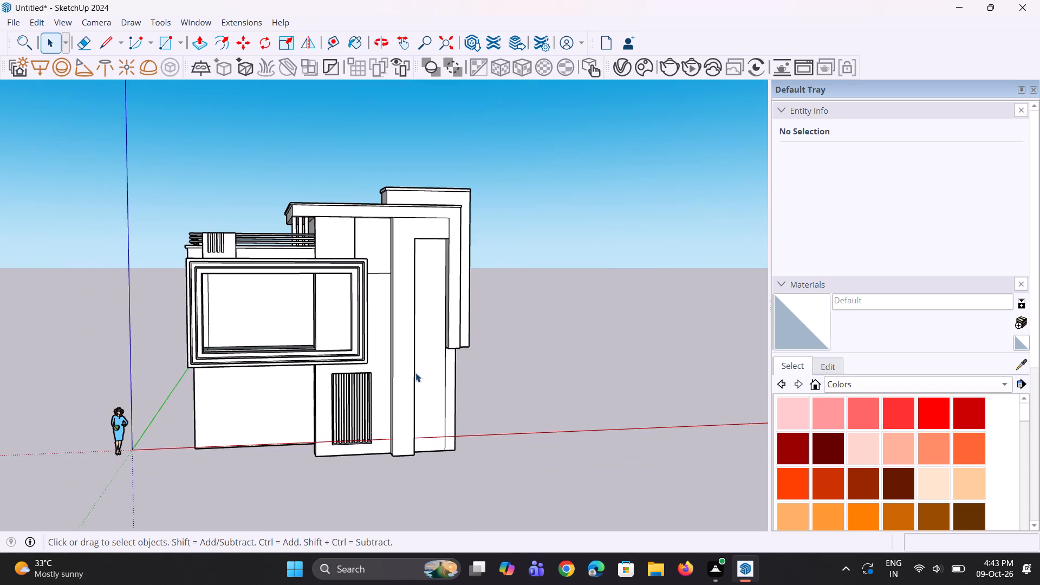
middle_click_drag(415, 373, 415, 378)
scroll(415, 373, "down", 1)
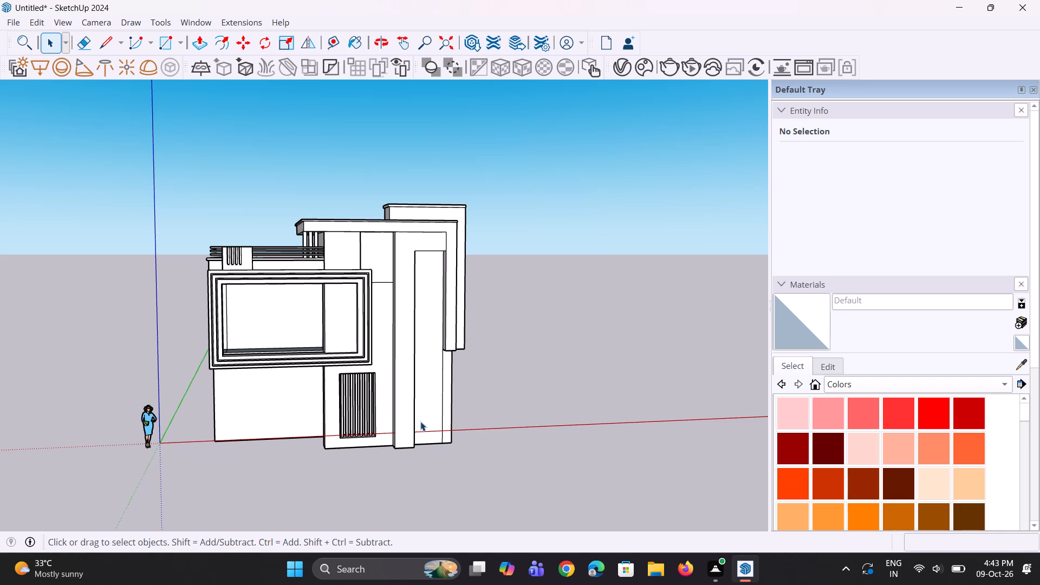
scroll(420, 409, "down", 4)
middle_click_drag(398, 380, 431, 414)
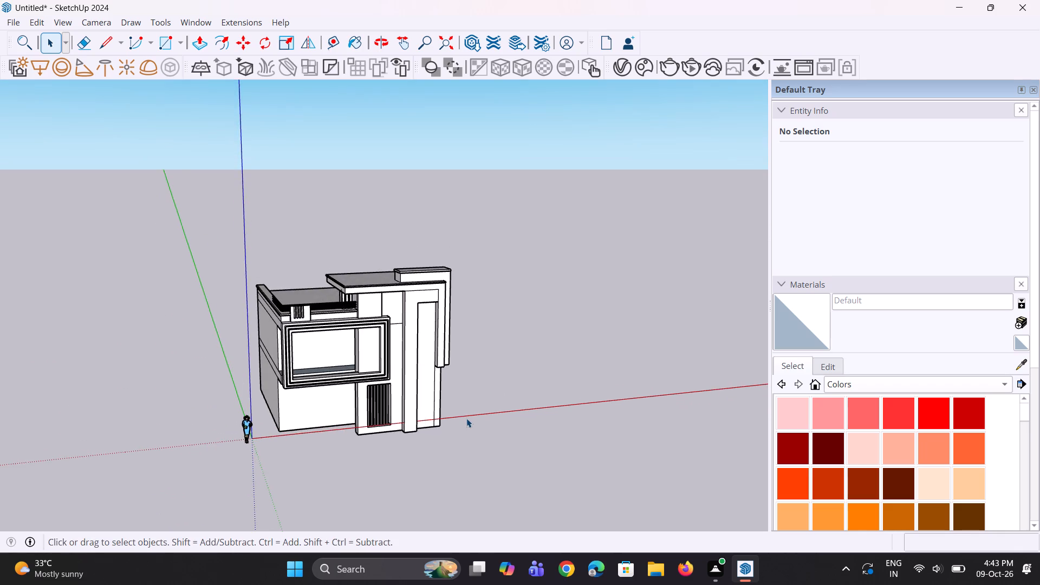
scroll(466, 418, "up", 5)
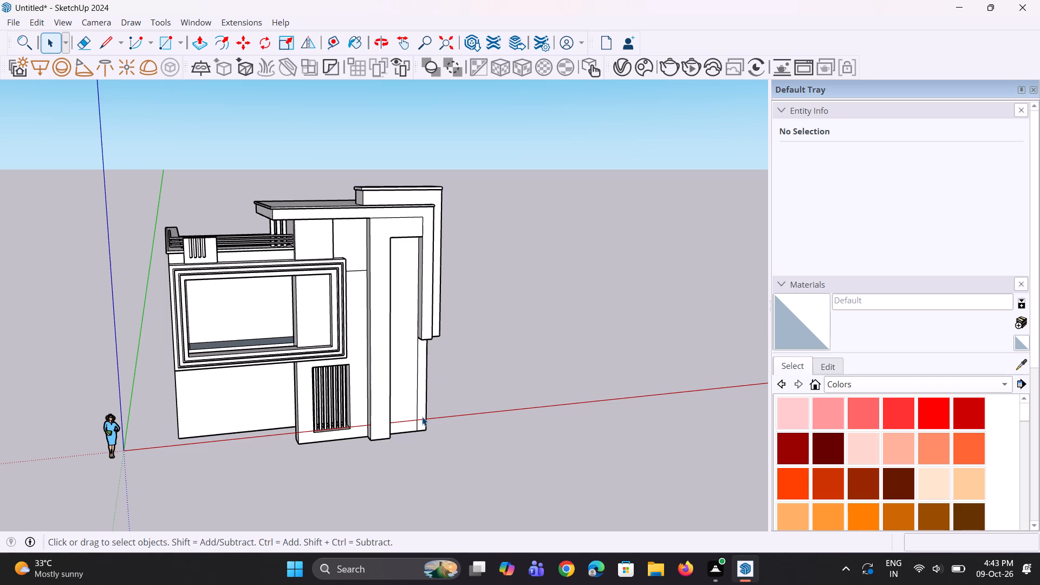
scroll(422, 417, "up", 1)
scroll(433, 422, "down", 4)
middle_click_drag(394, 405, 358, 375)
scroll(372, 409, "up", 3)
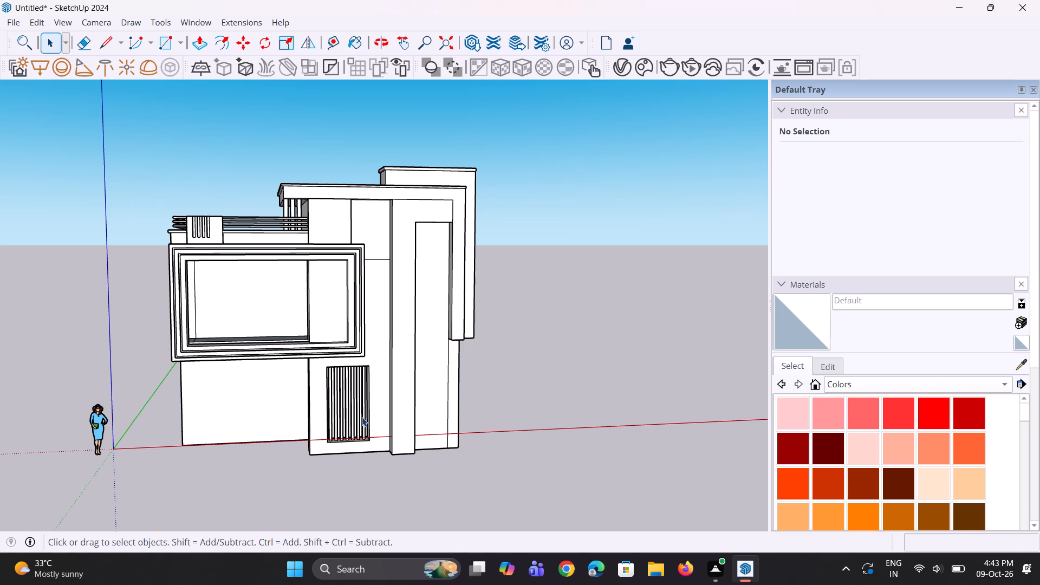
scroll(362, 417, "down", 3)
middle_click_drag(365, 444, 365, 479)
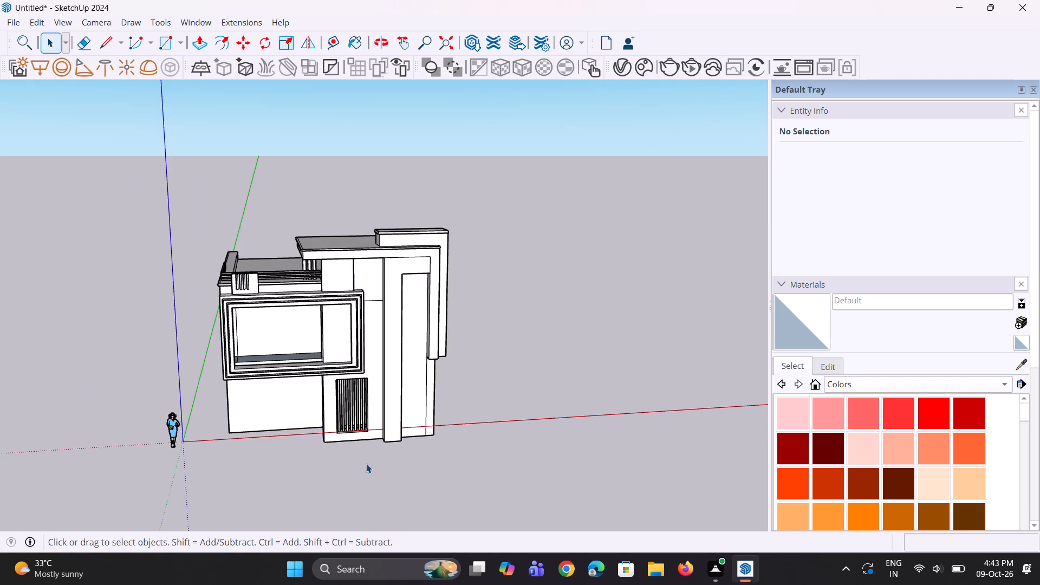
scroll(342, 208, "up", 5)
middle_click_drag(363, 242, 366, 222)
scroll(385, 240, "down", 1)
middle_click_drag(386, 242, 376, 240)
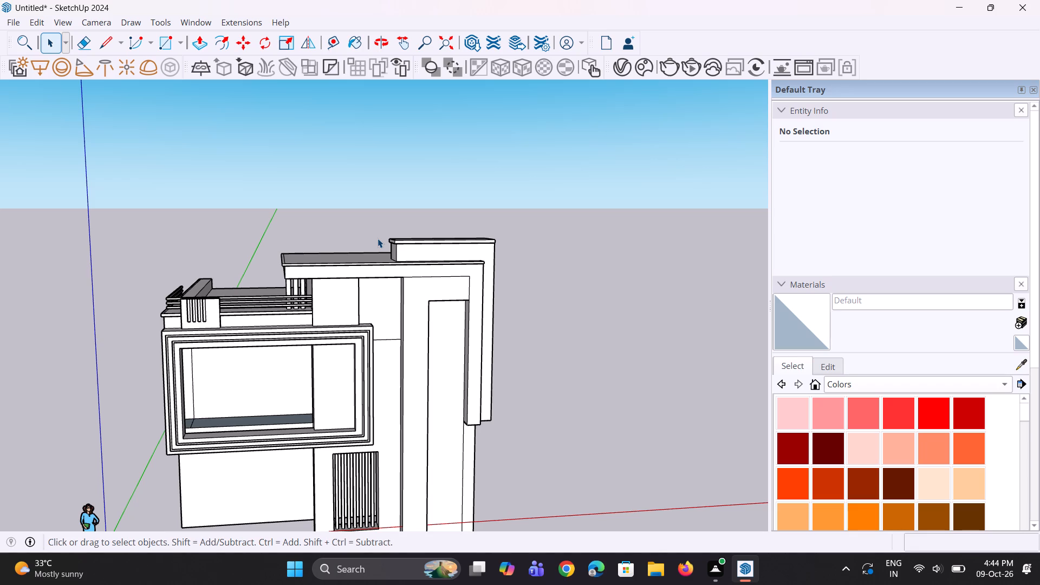
scroll(401, 255, "down", 4)
middle_click_drag(391, 319, 376, 292)
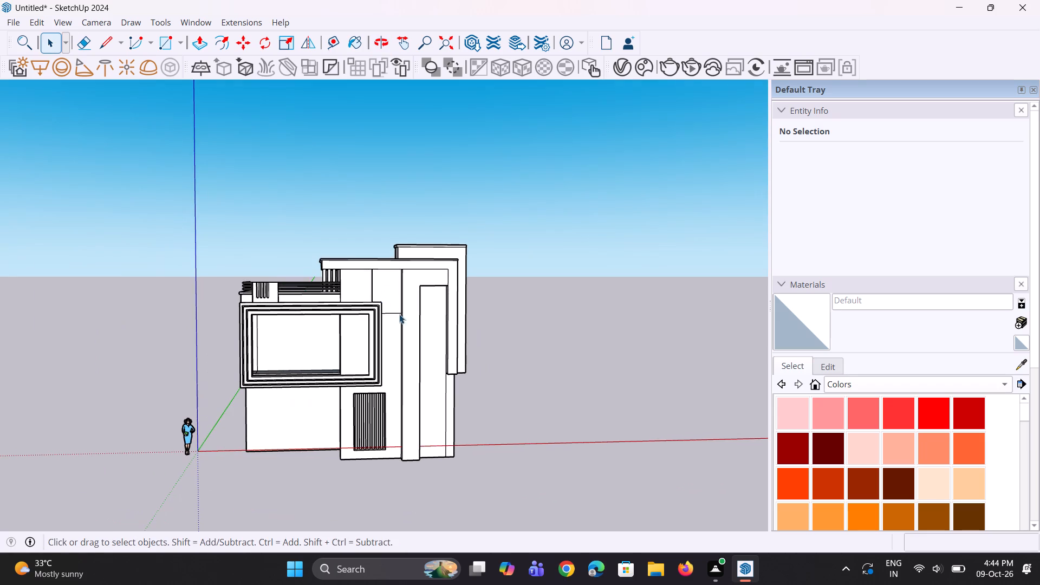
scroll(406, 321, "up", 1)
scroll(412, 339, "down", 2)
middle_click_drag(418, 342, 439, 347)
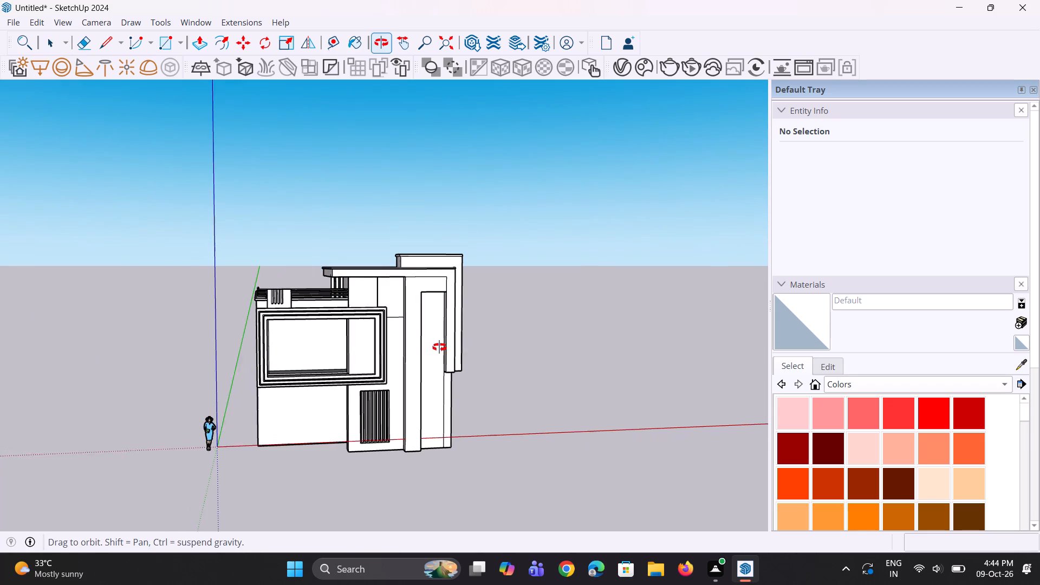
middle_click_drag(439, 347, 487, 297)
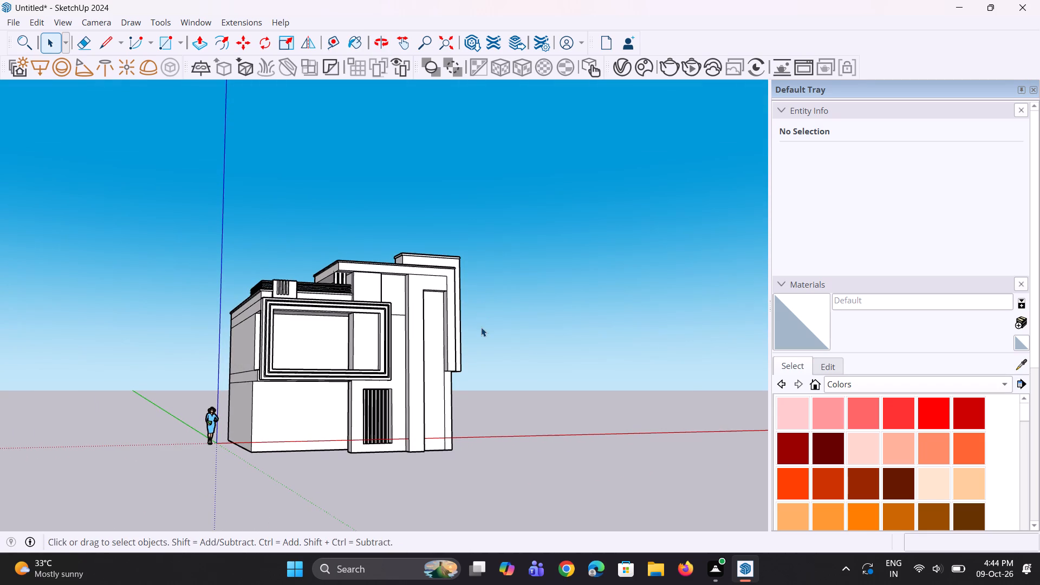
scroll(480, 336, "up", 4)
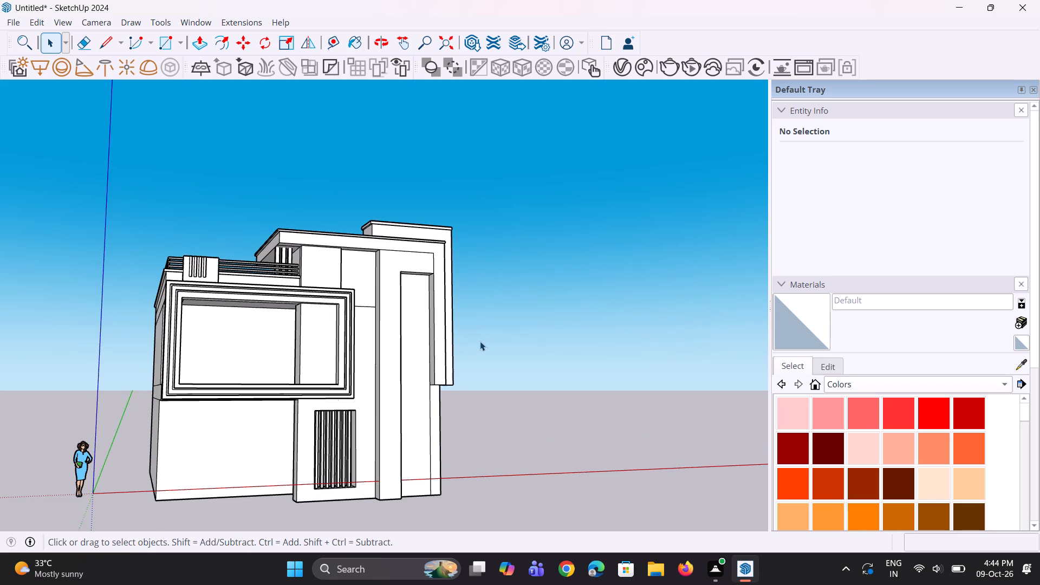
scroll(478, 343, "down", 2)
scroll(456, 355, "up", 3)
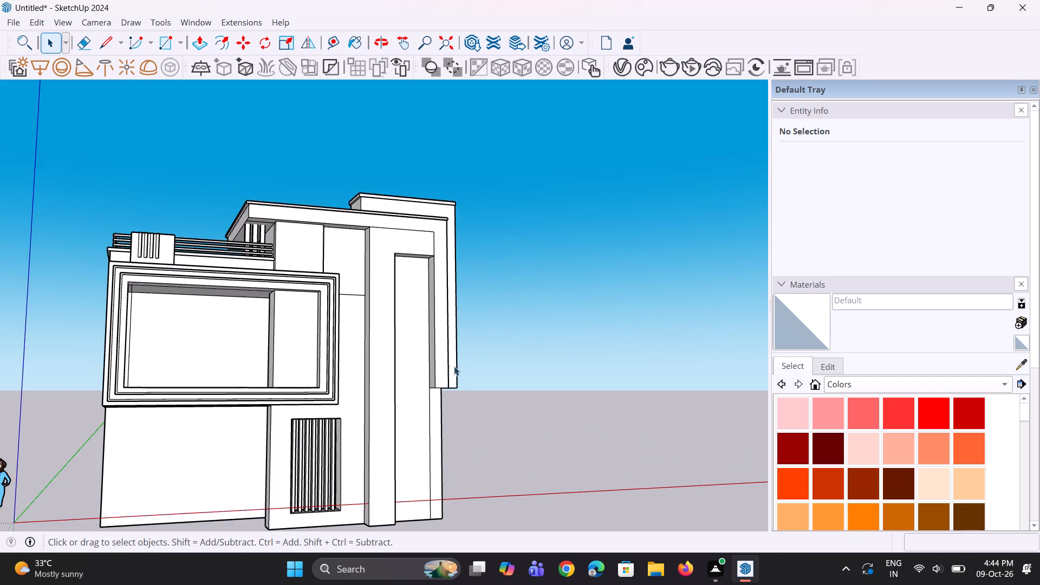
scroll(454, 366, "up", 3)
scroll(396, 382, "up", 4)
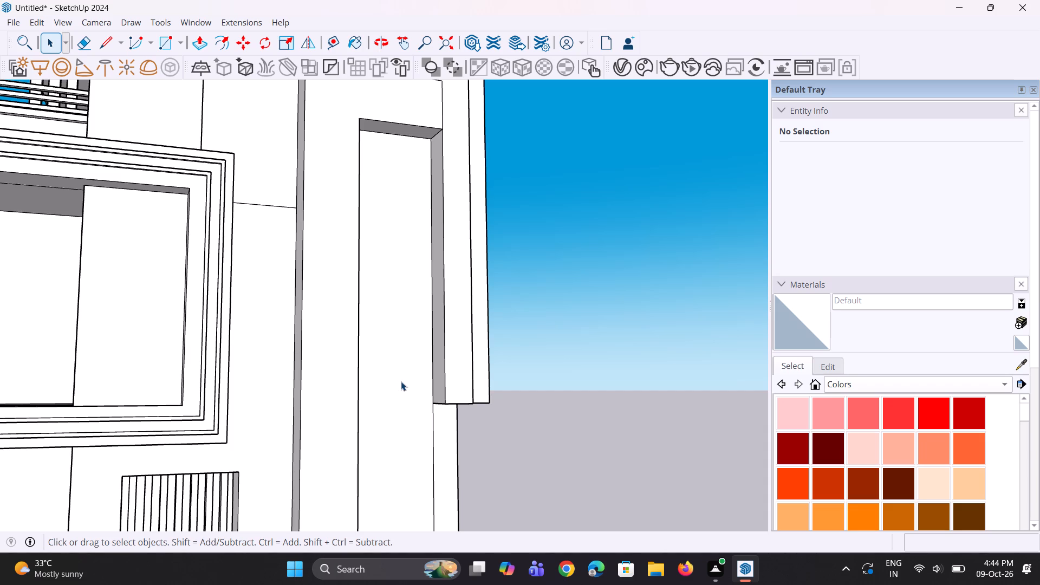
middle_click_drag(342, 360, 467, 339)
scroll(464, 330, "down", 5)
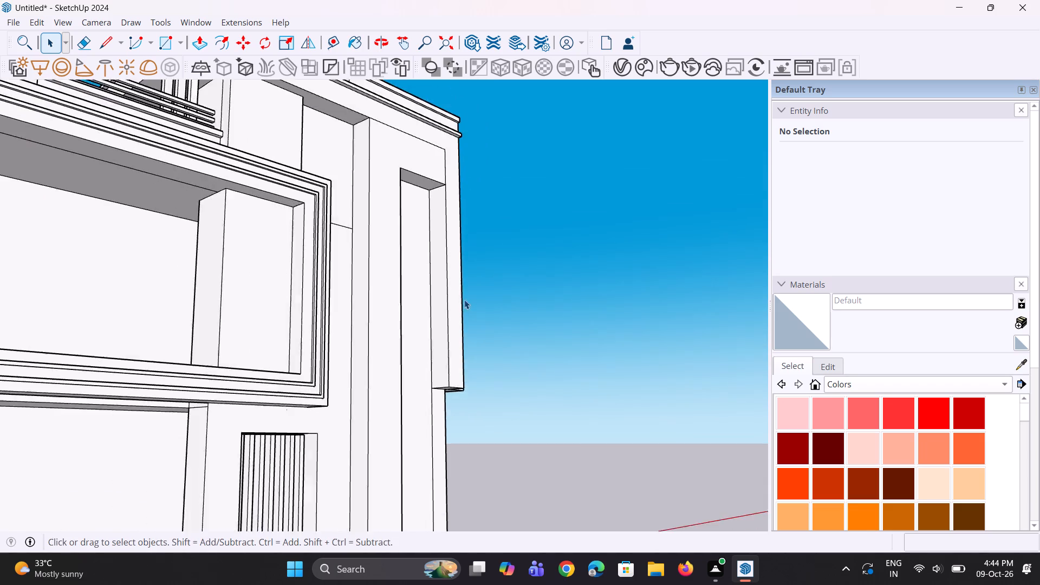
scroll(464, 300, "down", 7)
middle_click_drag(294, 413, 219, 447)
scroll(357, 408, "up", 3)
middle_click_drag(352, 414, 282, 486)
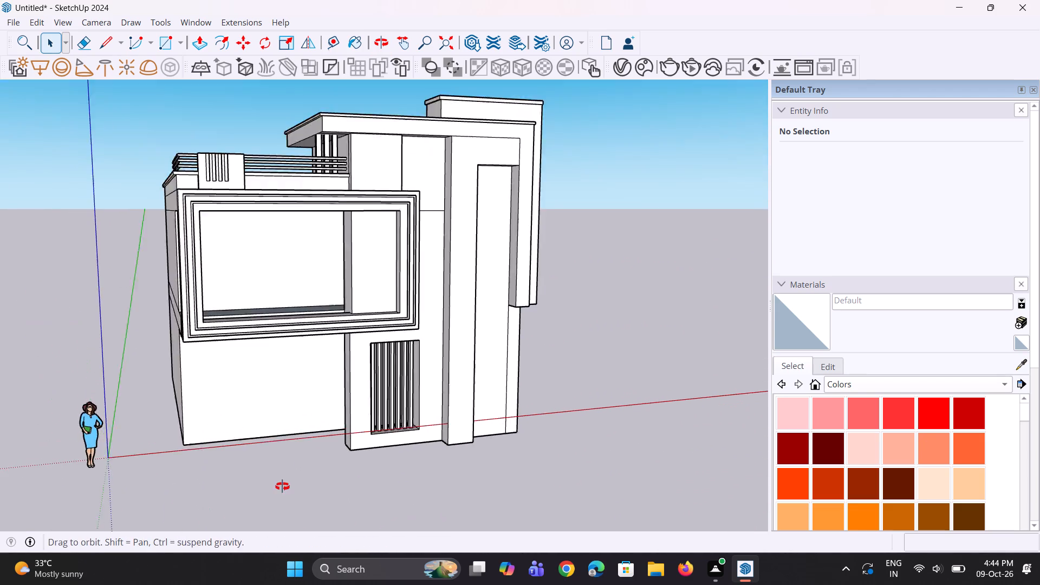
middle_click_drag(282, 486, 282, 486)
scroll(300, 445, "down", 3)
middle_click_drag(301, 447, 355, 437)
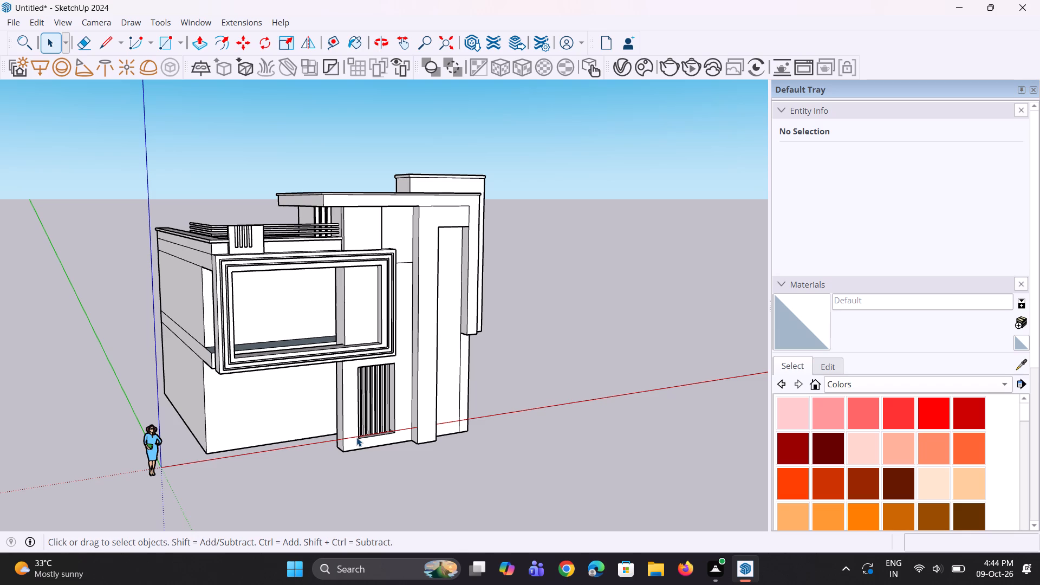
scroll(356, 437, "down", 3)
middle_click_drag(358, 433, 337, 415)
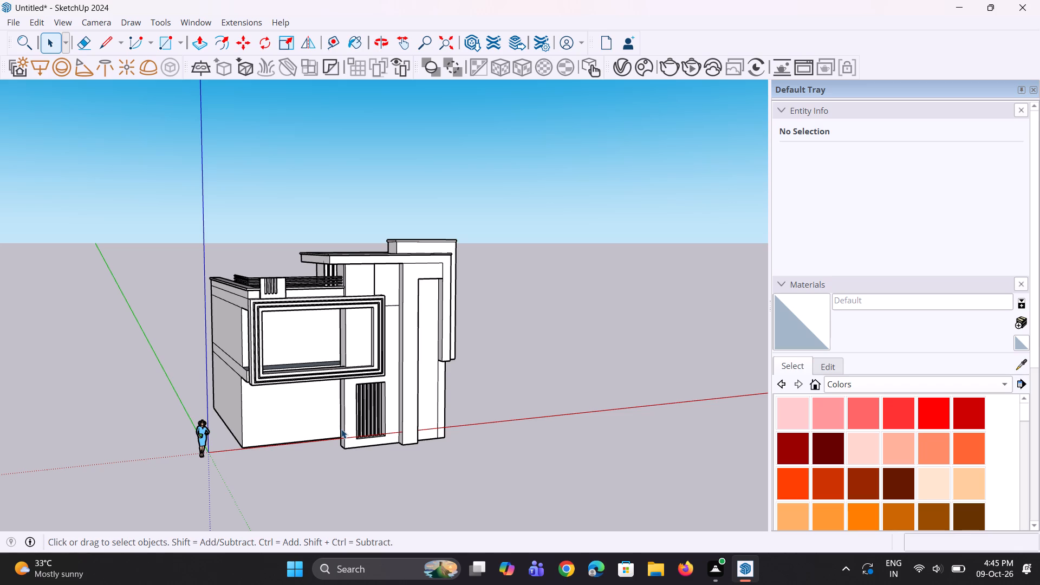
scroll(344, 430, "down", 6)
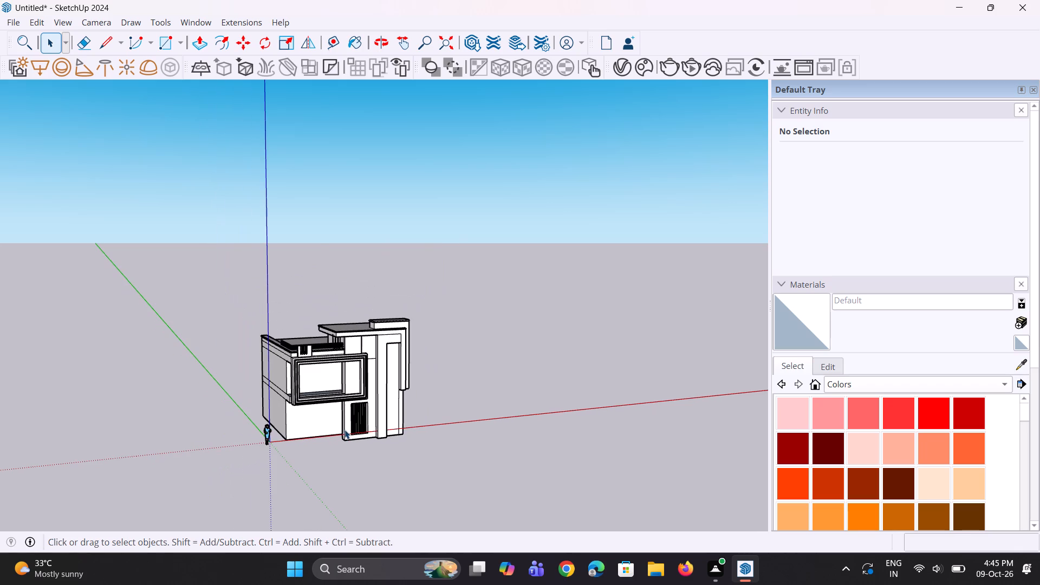
scroll(420, 430, "down", 1)
middle_click_drag(420, 430, 364, 421)
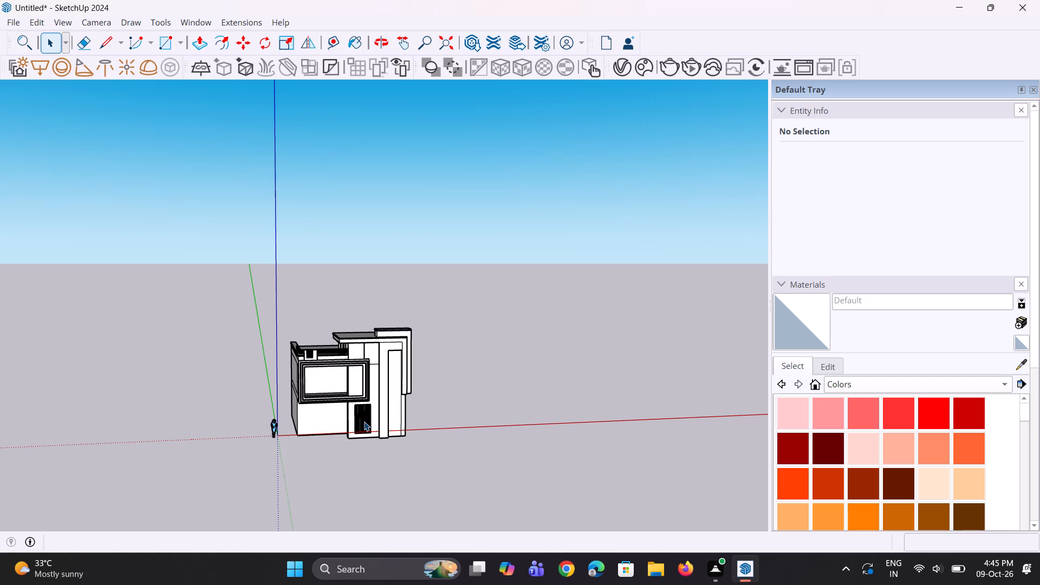
scroll(373, 413, "down", 2)
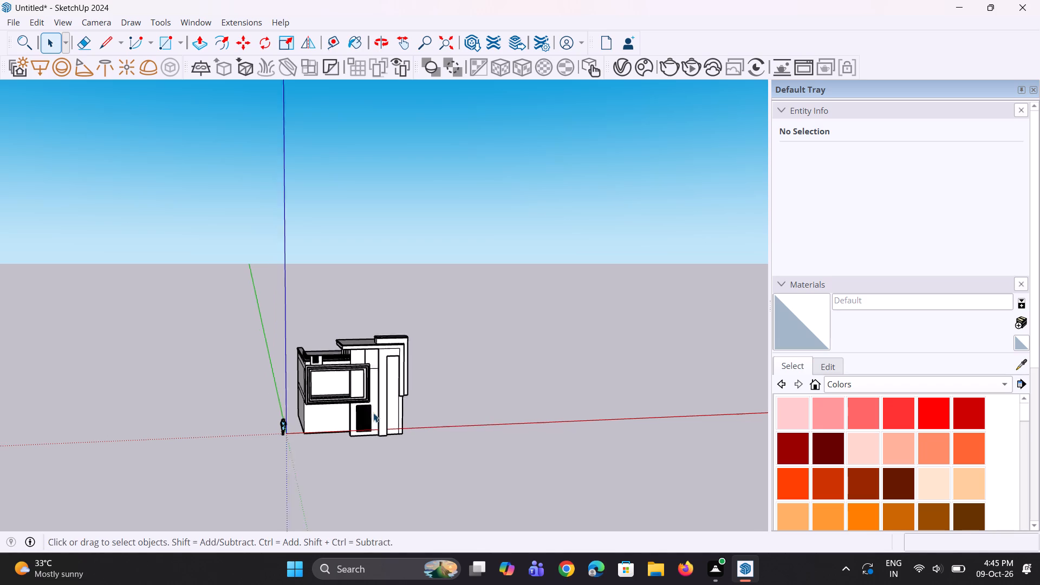
scroll(373, 413, "down", 1)
middle_click_drag(305, 427, 279, 413)
scroll(279, 413, "up", 13)
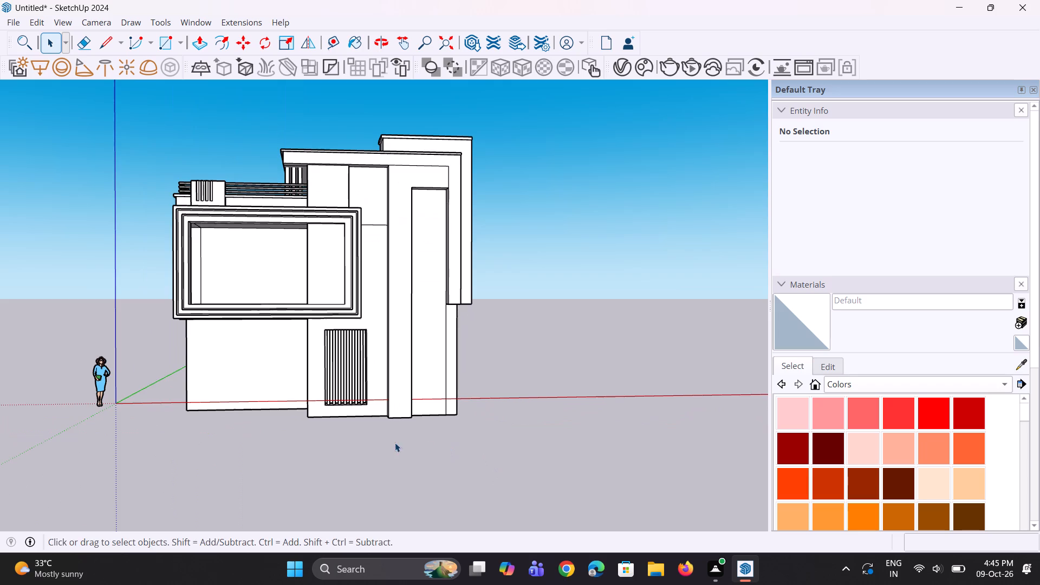
Copy the outer vertical corner edge of the blank ground-floor front wall about 1' 7/8" inward along the wall.
middle_click_drag(394, 444, 421, 482)
scroll(319, 379, "up", 6)
middle_click_drag(80, 367, 126, 353)
scroll(126, 353, "up", 1)
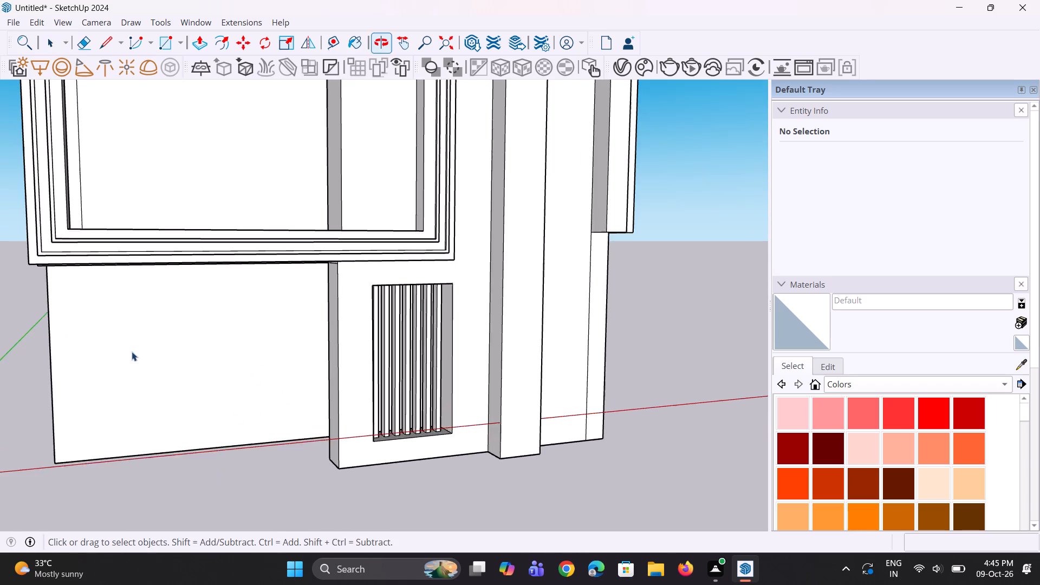
scroll(151, 354, "down", 7)
middle_click_drag(132, 398, 211, 412)
scroll(196, 418, "up", 2)
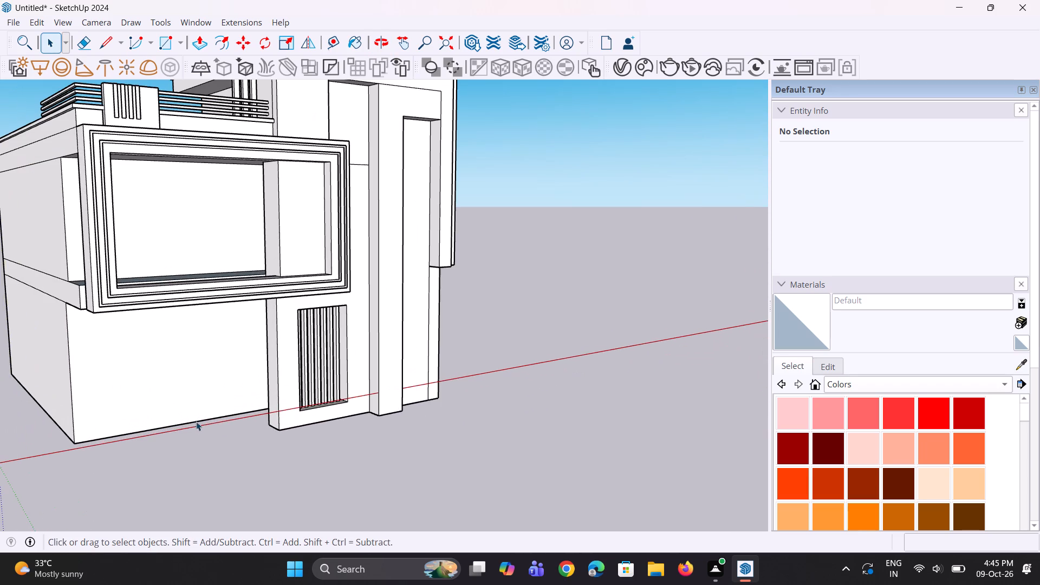
scroll(83, 439, "up", 2)
left_click(74, 417)
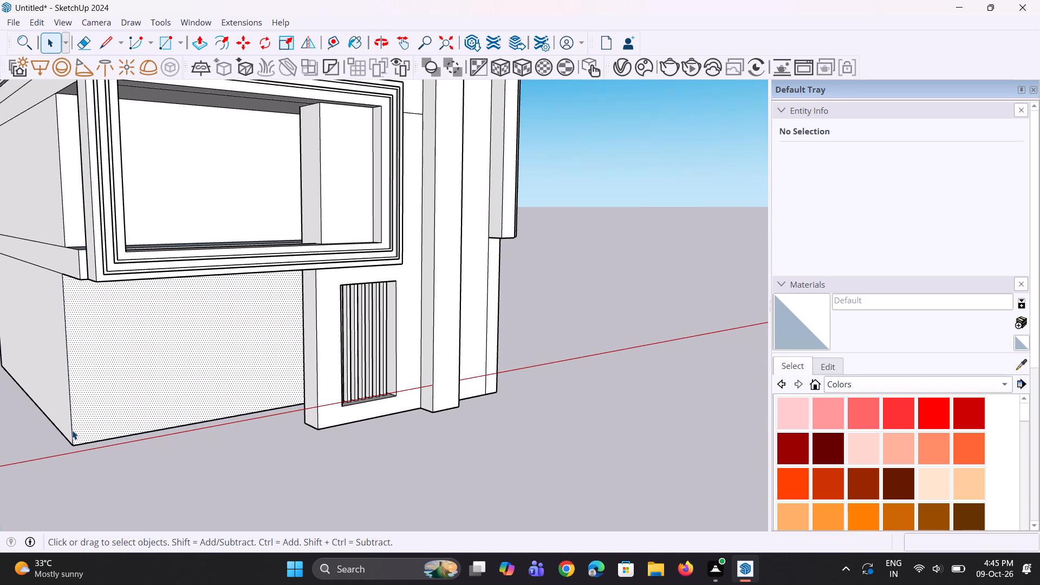
scroll(72, 430, "up", 1)
left_click(72, 430)
scroll(76, 471, "up", 2)
key("m")
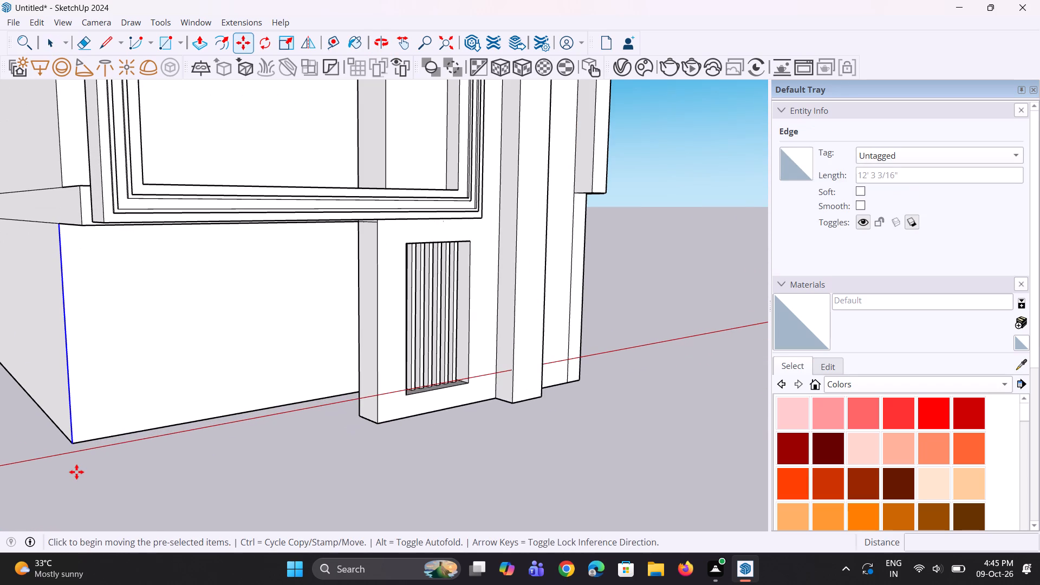
left_click(76, 445)
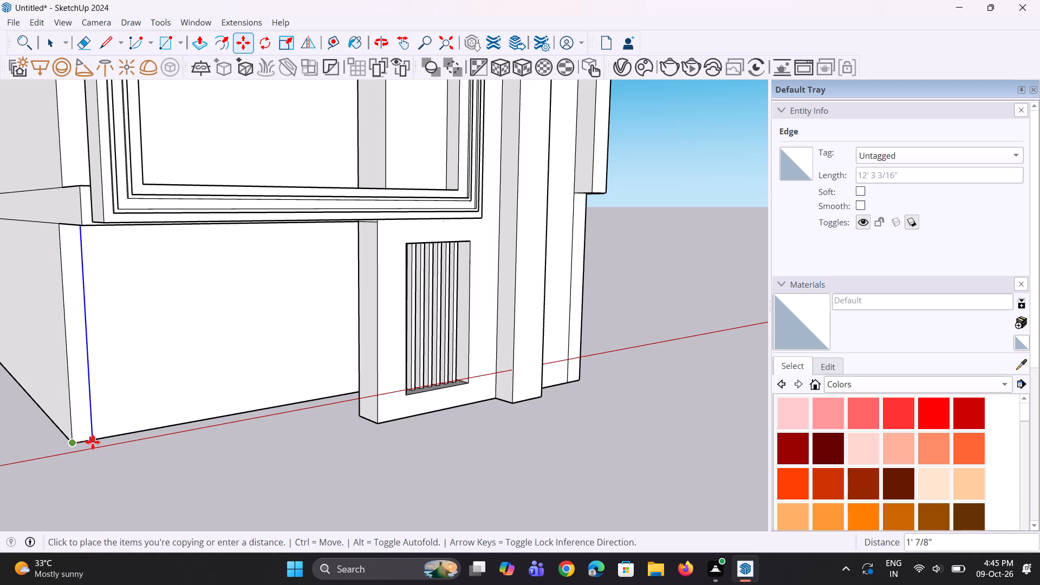
left_click(93, 442)
Push/Pull the narrow strip at the ground-floor wall's outer corner forward about 5' 1/8".
key("p")
left_click(87, 419)
left_click_drag(134, 456, 193, 440)
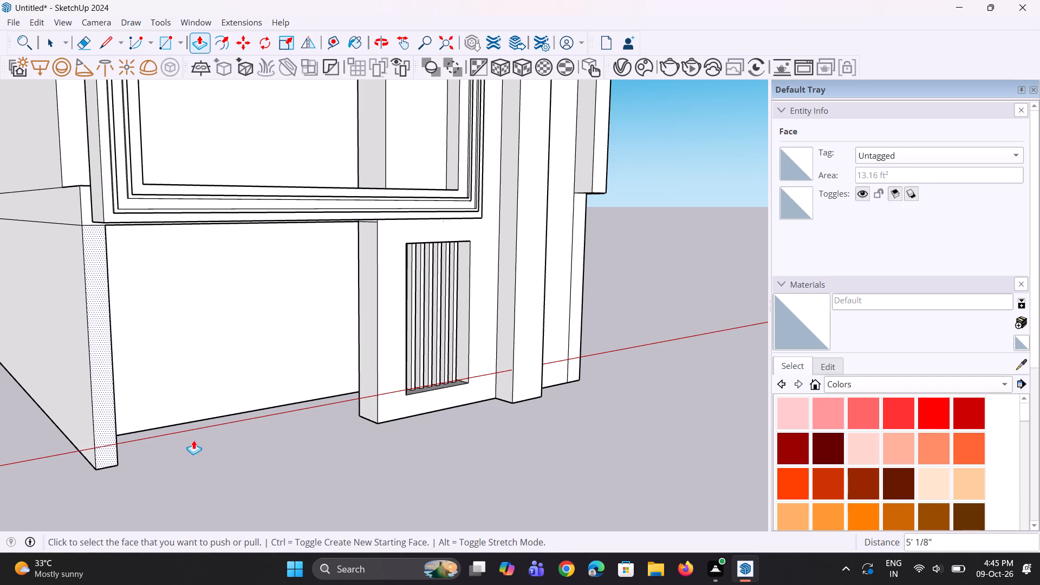
left_click_drag(193, 440, 204, 440)
left_click(235, 440)
Push/Pull the front end face of the floor slab above the new side wall outward about 1' 5 7/8".
scroll(103, 480, "down", 3)
middle_click_drag(97, 443, 276, 436)
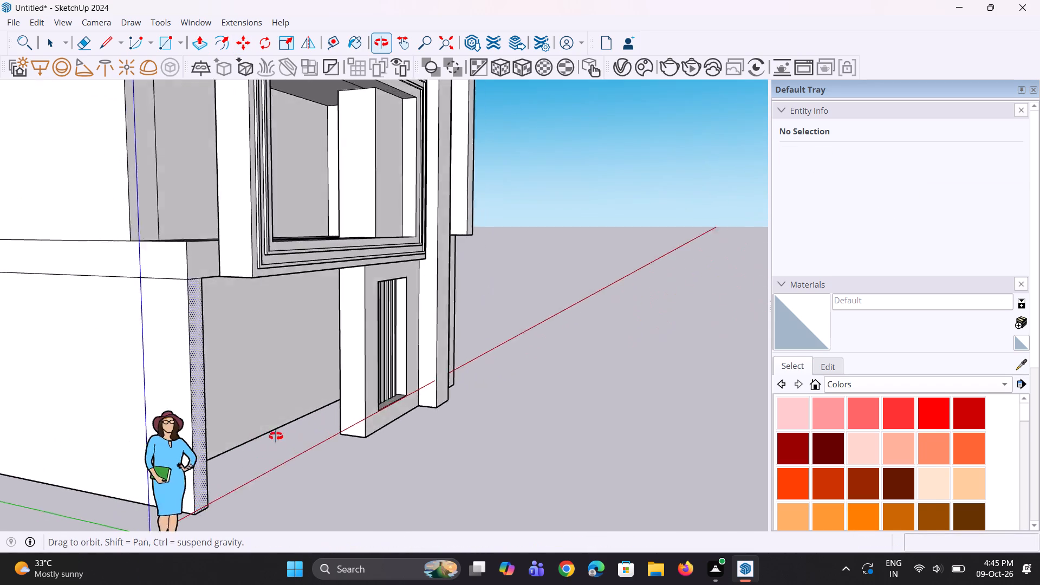
middle_click_drag(276, 436, 292, 436)
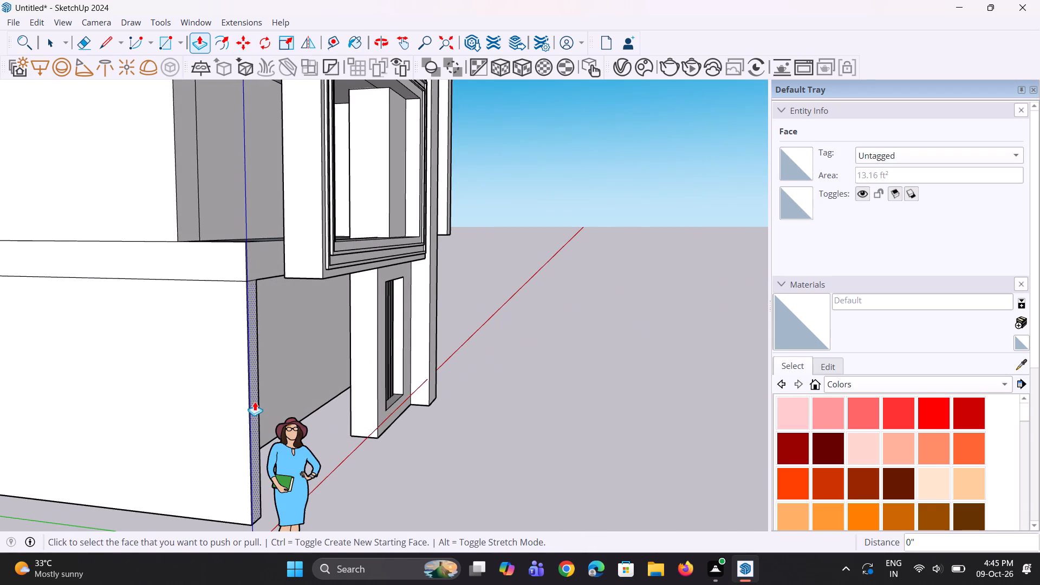
scroll(255, 401, "down", 1)
left_click(261, 282)
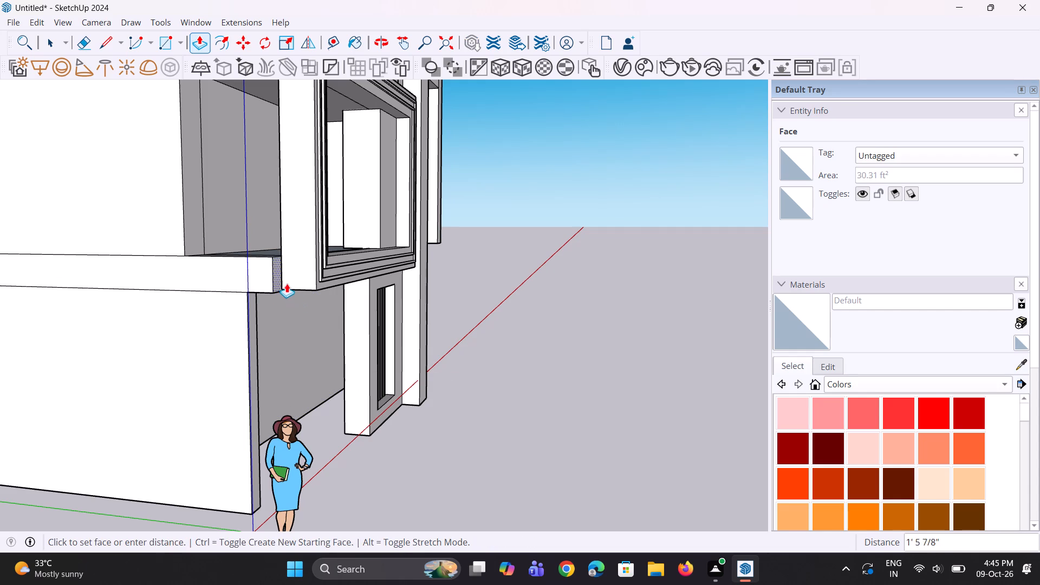
left_click(283, 268)
middle_click_drag(265, 284, 318, 352)
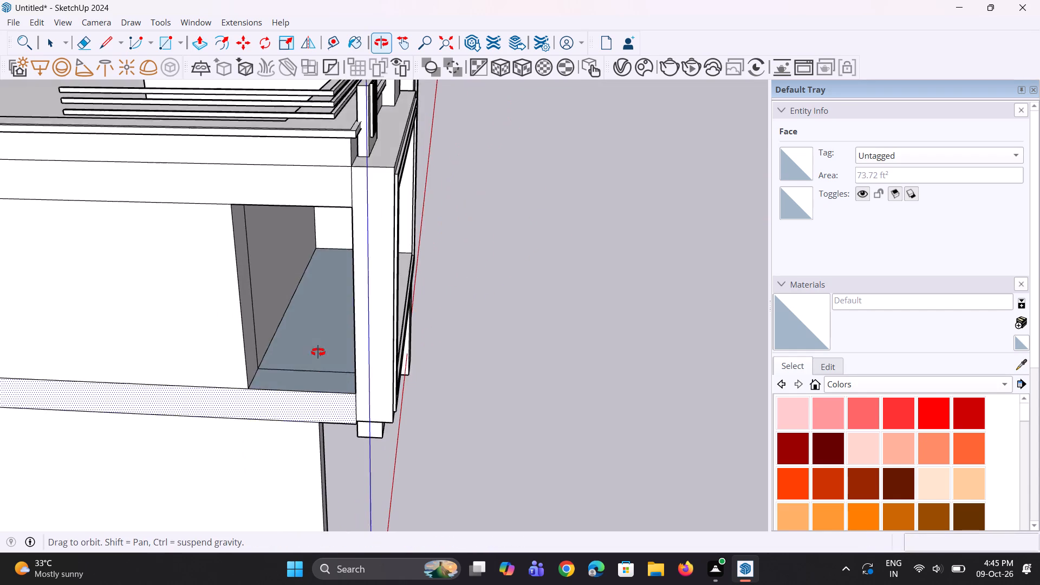
Push/Pull the front end face of the ground-floor side wall forward about 1' 11 15/16", flush with the slab above.
middle_click_drag(318, 352, 318, 345)
middle_click_drag(328, 408, 195, 316)
scroll(197, 315, "up", 2)
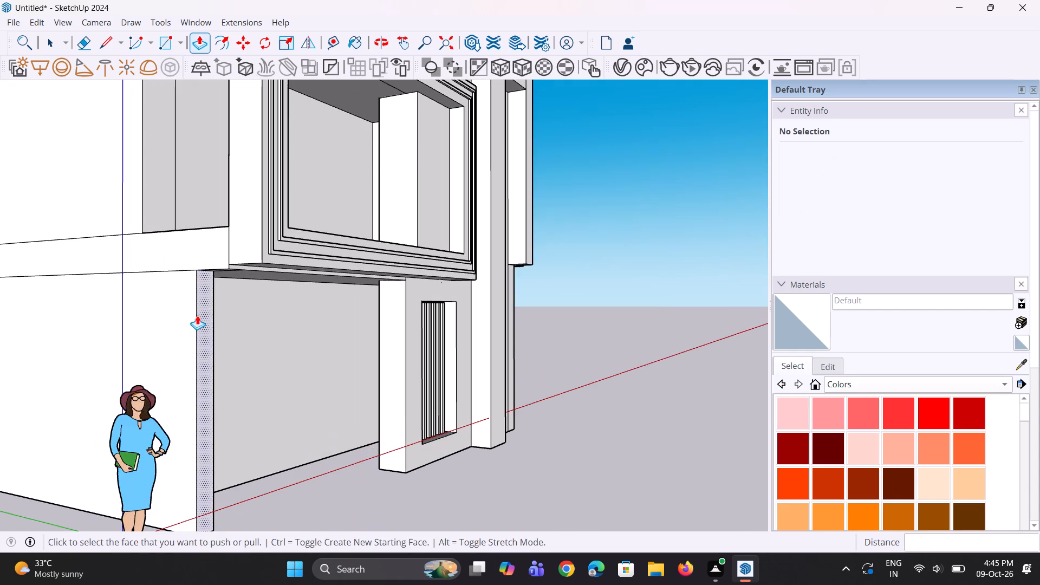
left_click(206, 320)
left_click_drag(231, 263, 231, 270)
Examine the front facade and the extended ground-floor side wall from different angles and distances.
scroll(227, 313, "down", 4)
middle_click_drag(225, 348, 71, 396)
scroll(80, 392, "down", 4)
middle_click_drag(198, 461, 136, 421)
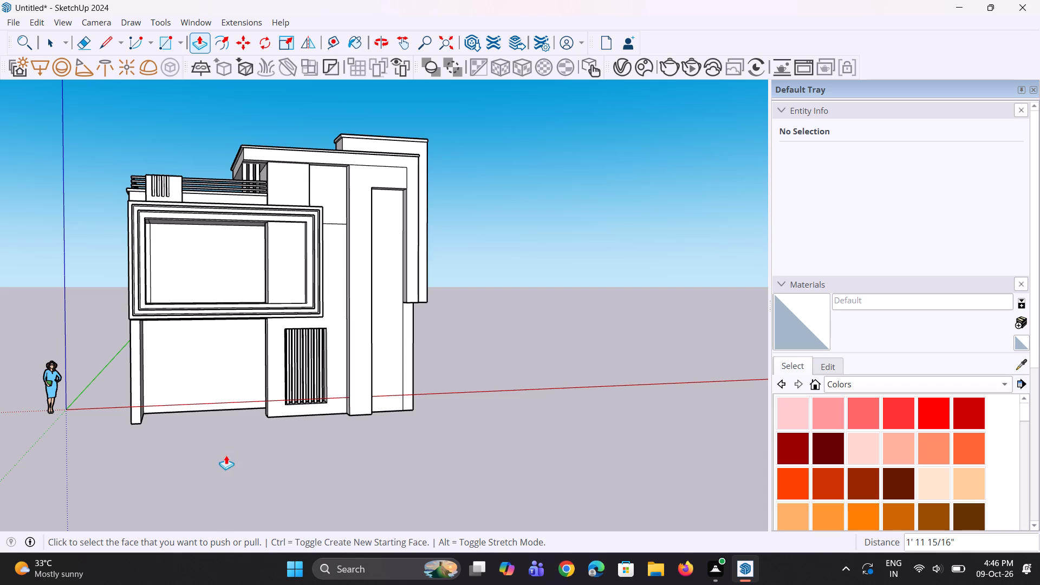
scroll(243, 388, "down", 3)
middle_click_drag(199, 401, 184, 413)
scroll(182, 419, "up", 2)
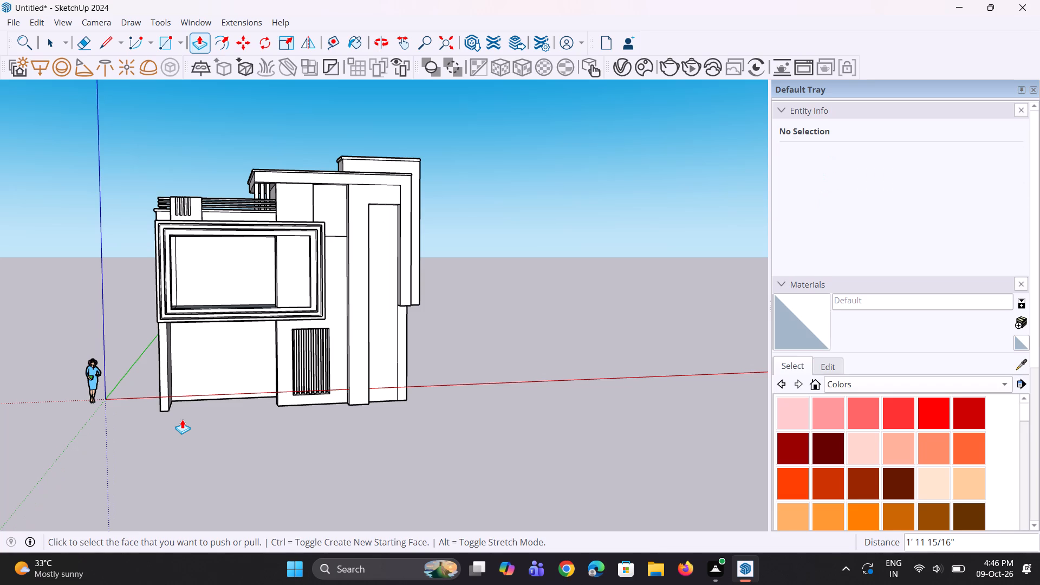
key("b")
key("space")
key("space")
left_click(279, 436)
scroll(207, 405, "down", 3)
middle_click_drag(188, 416, 173, 435)
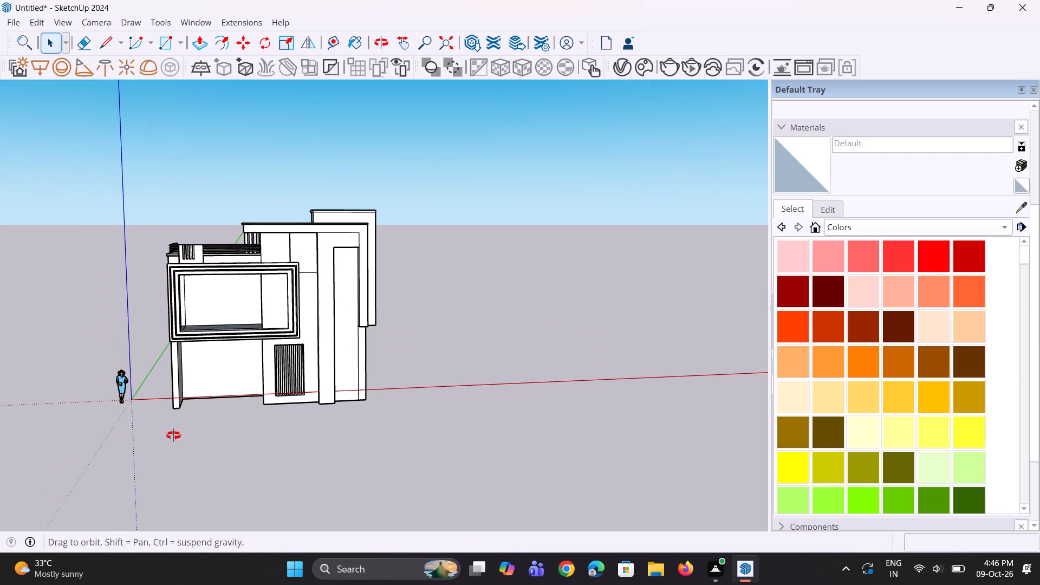
middle_click_drag(173, 435, 168, 443)
scroll(158, 386, "up", 10)
middle_click_drag(218, 449, 283, 445)
scroll(272, 437, "down", 4)
middle_click_drag(314, 440, 343, 450)
scroll(375, 433, "up", 2)
Push/Pull the underside of the ground floor down 6" from a new starting face, forming a base slab.
middle_click_drag(366, 433, 331, 337)
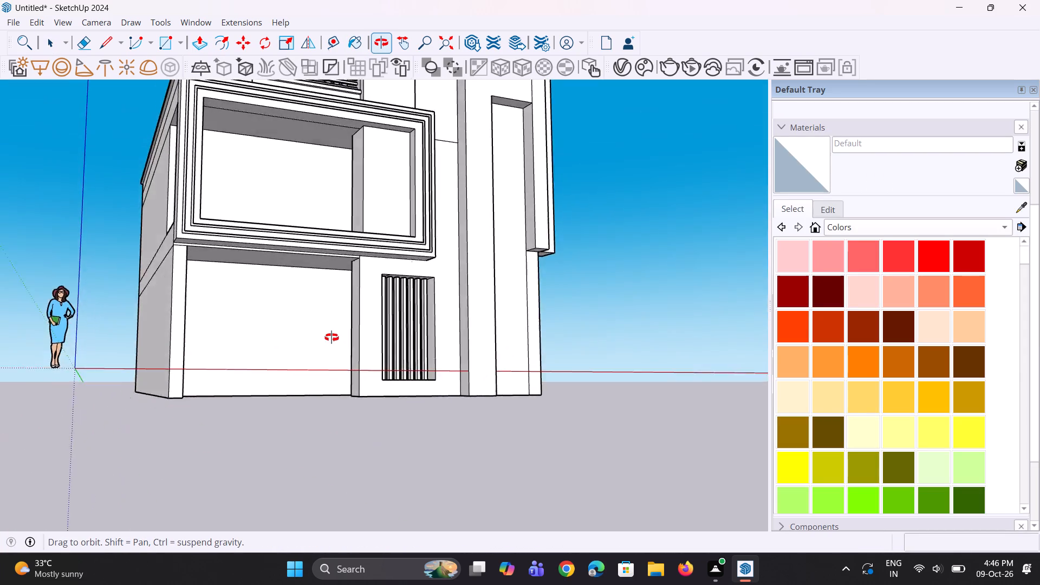
middle_click_drag(331, 337, 313, 266)
scroll(314, 396, "up", 2)
middle_click_drag(332, 428, 336, 459)
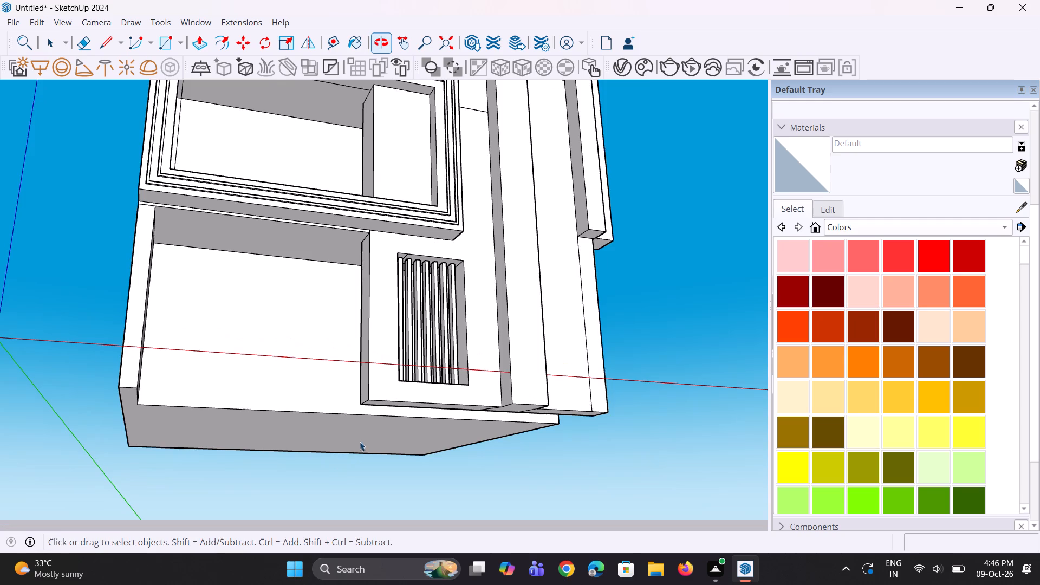
scroll(392, 417, "up", 4)
middle_click_drag(337, 438, 399, 198)
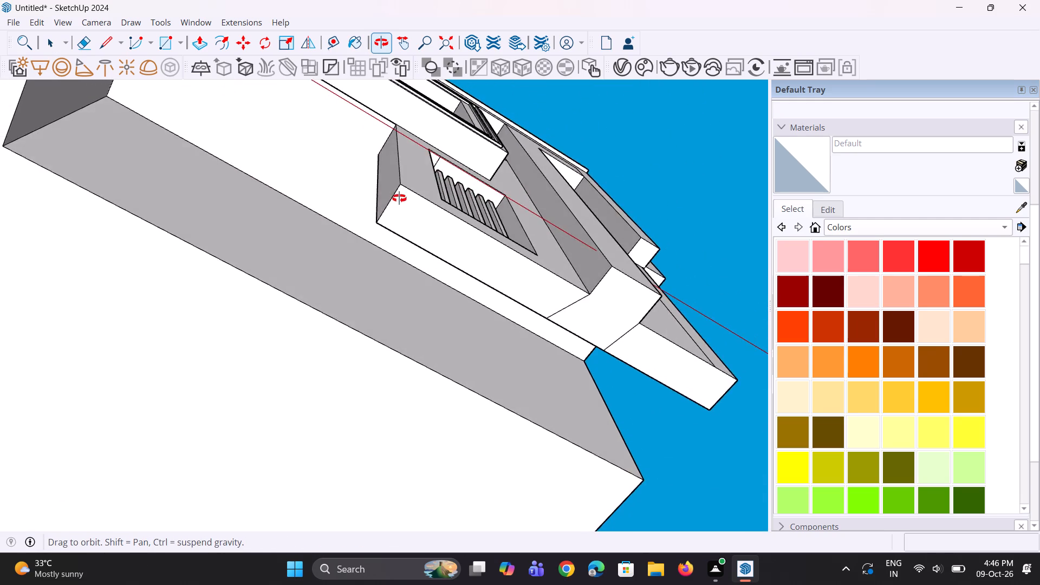
middle_click_drag(399, 198, 380, 382)
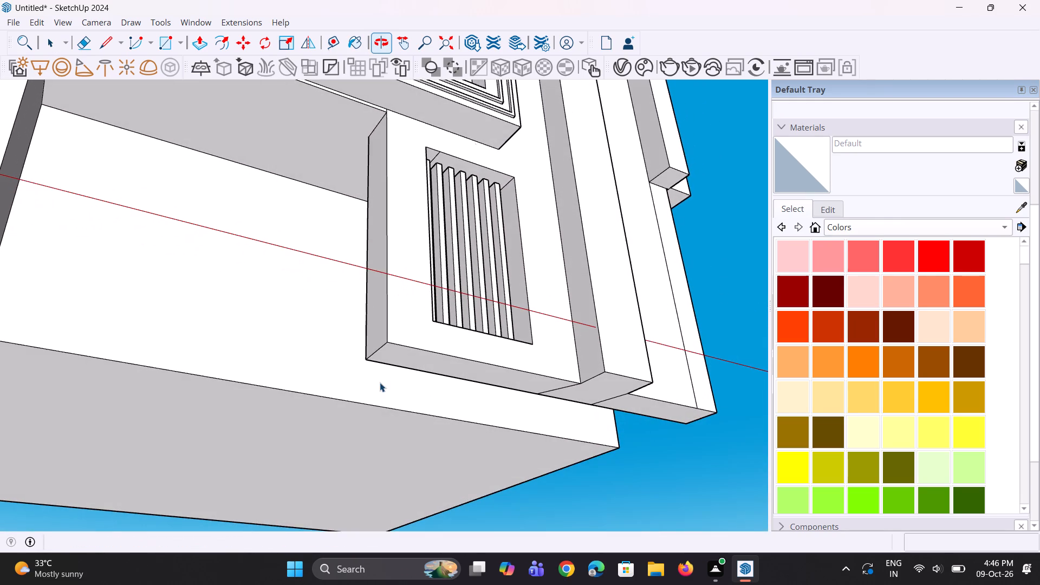
key("p")
left_click(367, 413)
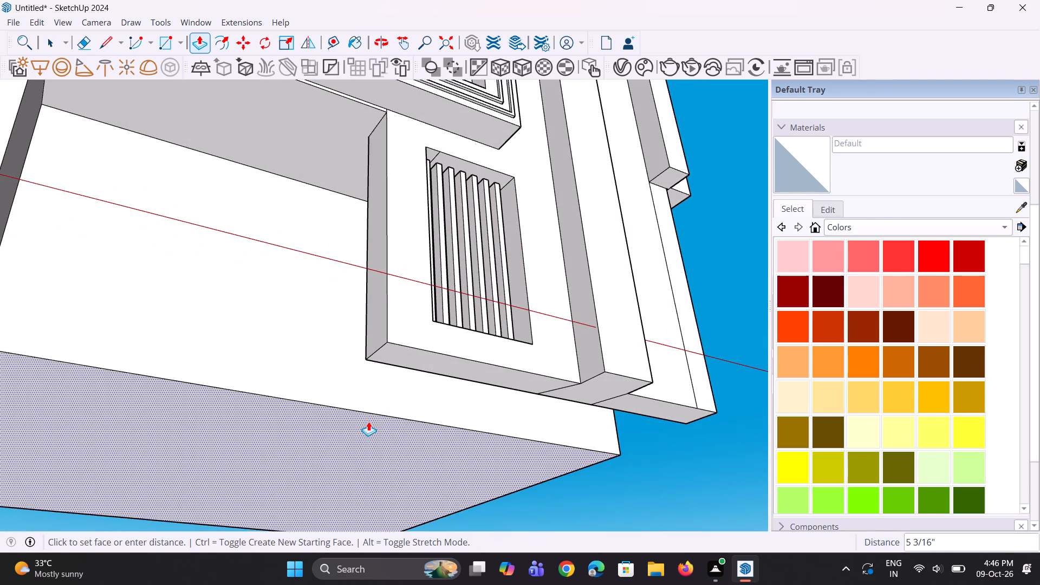
key("6")
left_click(368, 423, "shift")
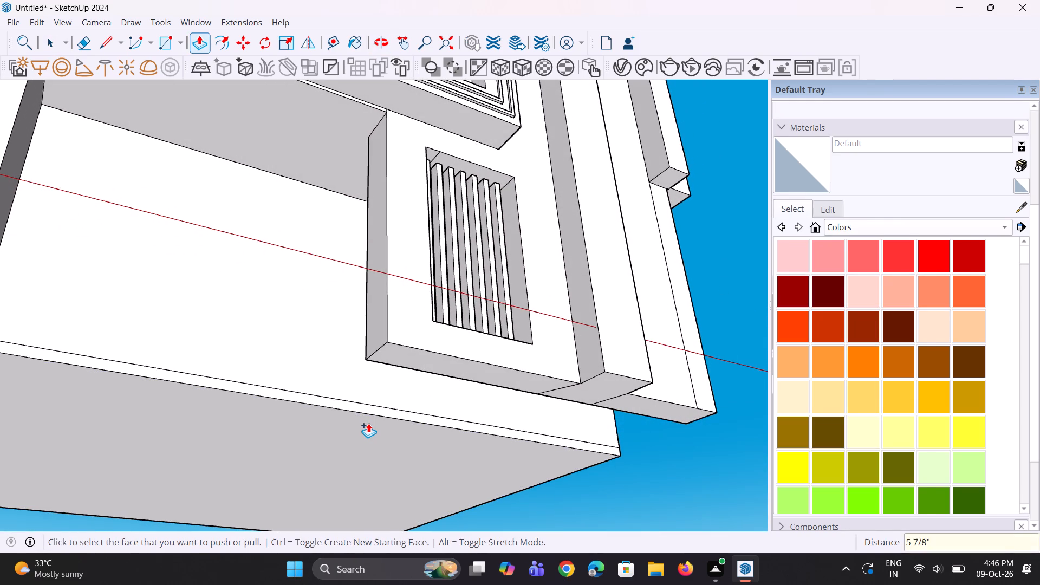
key("shift+quotedbl")
key("Return")
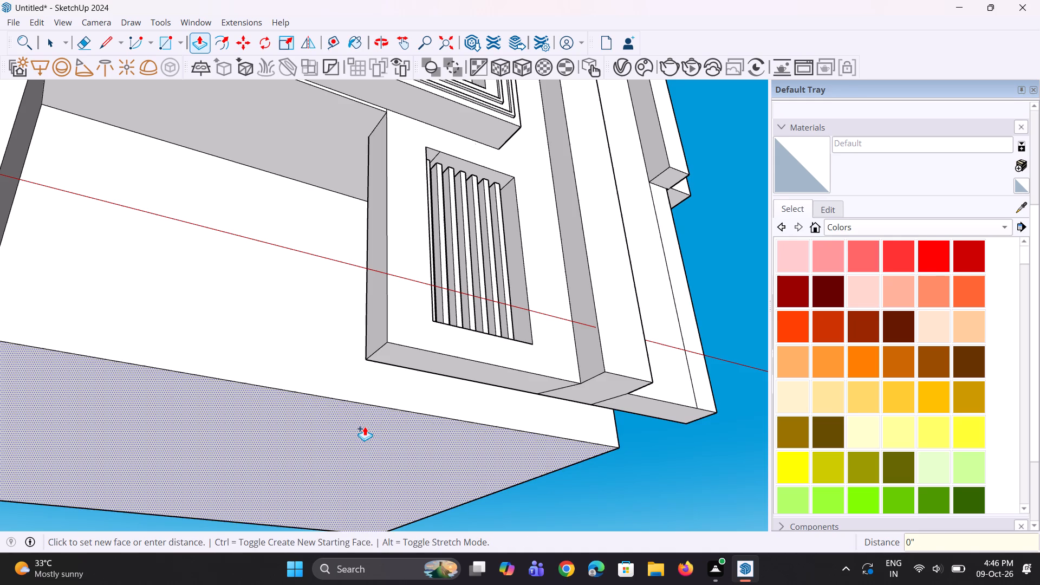
left_click(365, 426)
key("6")
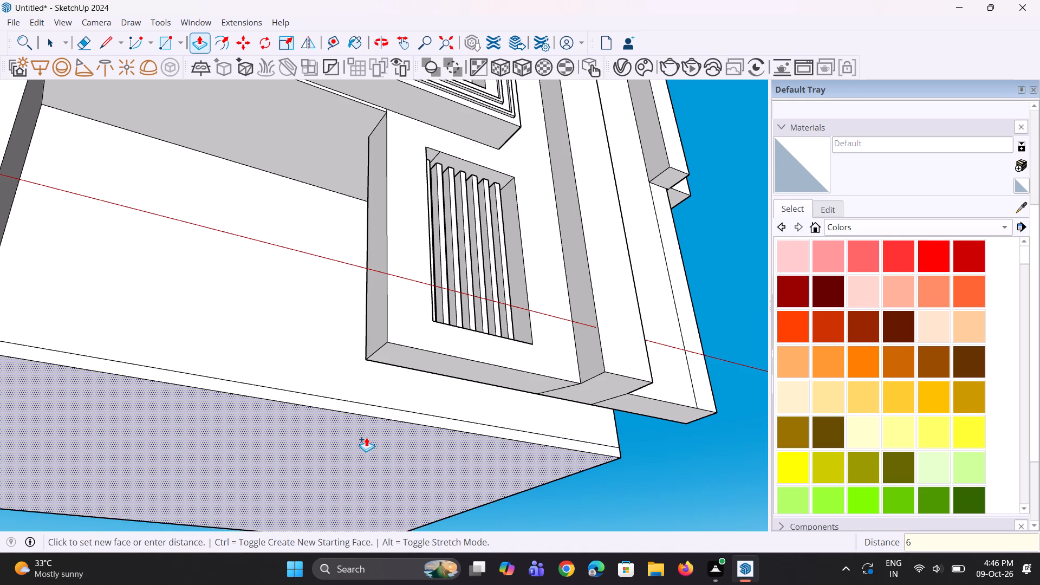
key("shift+quotedbl")
key("Return")
Push/Pull the front edge face of the new base slab forward about 9' 6 13/16", past the ground-floor columns.
middle_click_drag(350, 432, 336, 466)
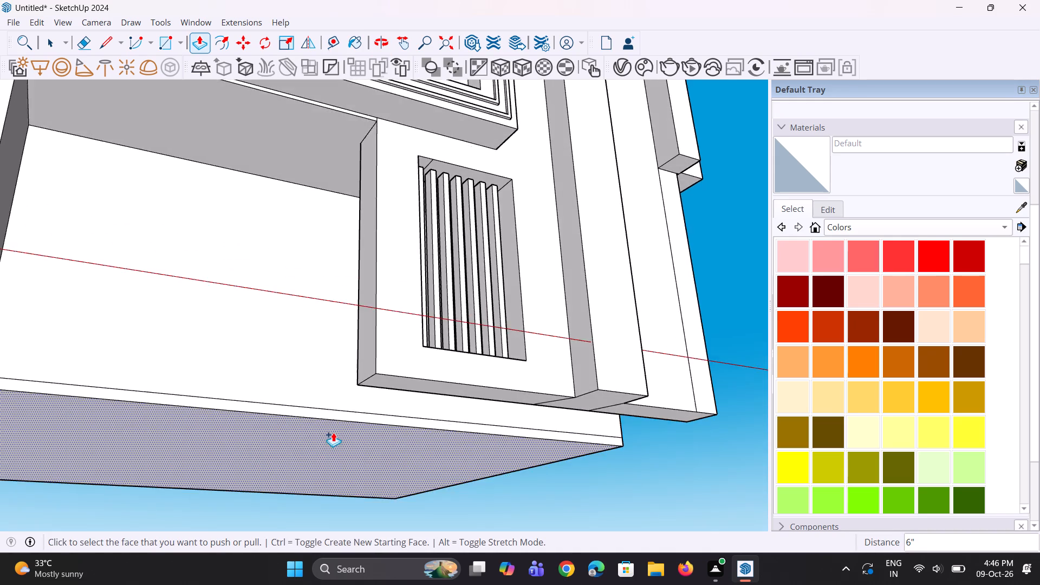
scroll(333, 432, "up", 2)
left_click(346, 415)
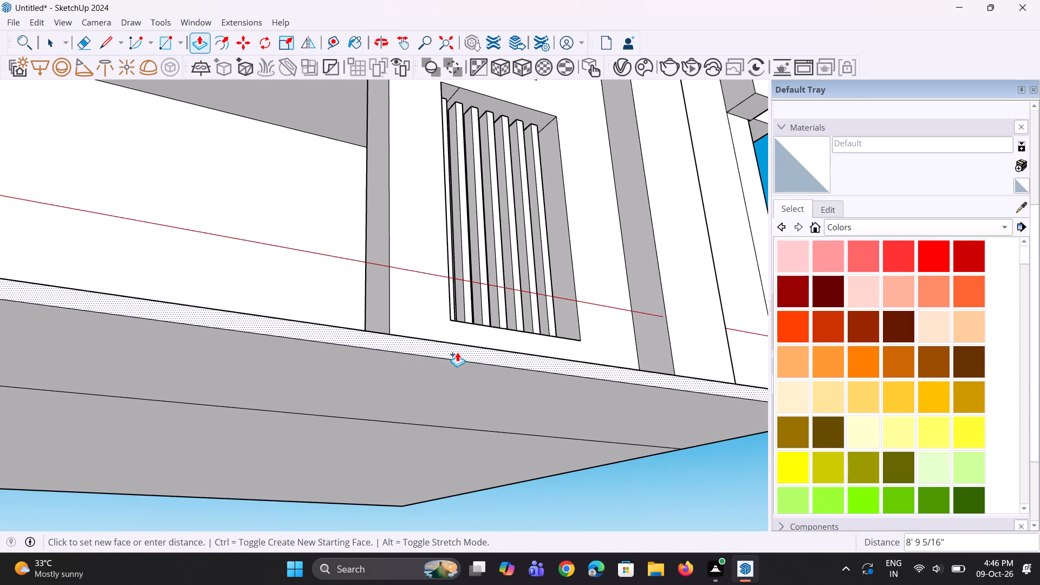
left_click(460, 335)
Push/Pull the base slab's front edge face forward about another 2' 4 3/16".
scroll(373, 327, "down", 4)
middle_click_drag(398, 288, 265, 505)
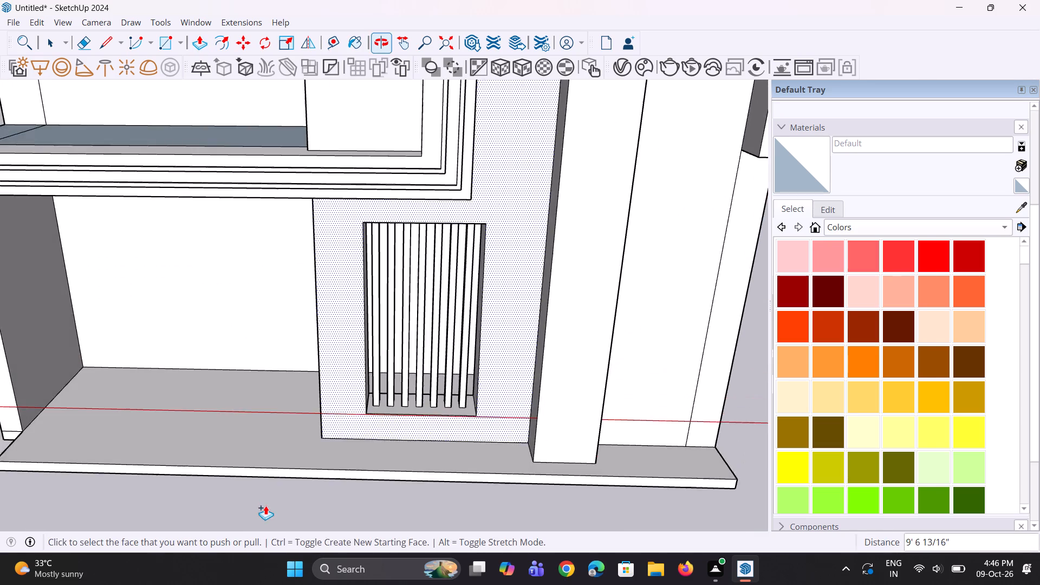
scroll(268, 493, "down", 5)
middle_click_drag(271, 495, 313, 511)
scroll(313, 511, "up", 1)
scroll(271, 487, "down", 4)
middle_click_drag(92, 490, 227, 451)
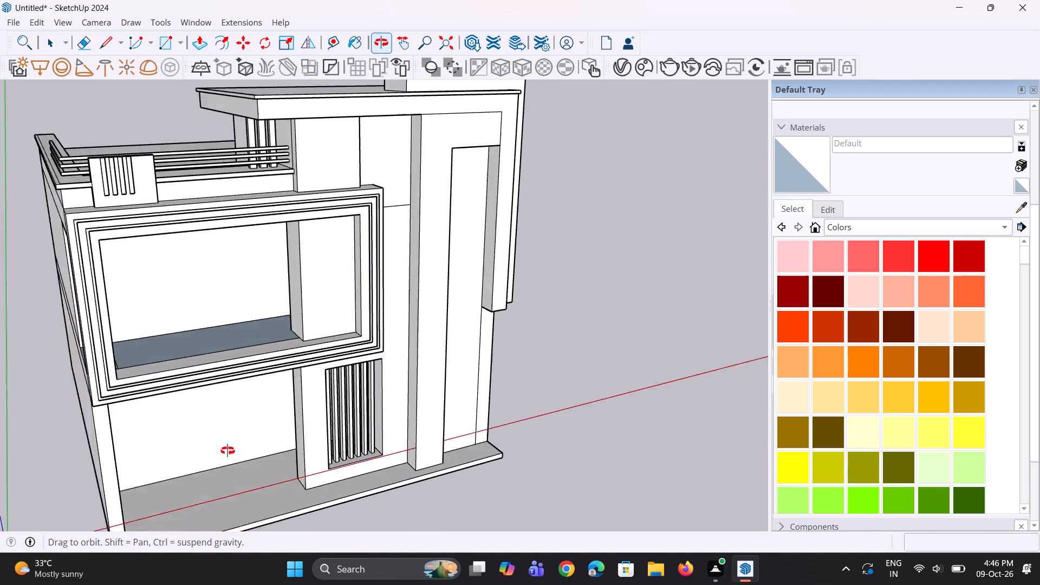
middle_click_drag(227, 451, 229, 451)
scroll(225, 440, "down", 9)
middle_click_drag(204, 526, 209, 541)
scroll(193, 484, "up", 7)
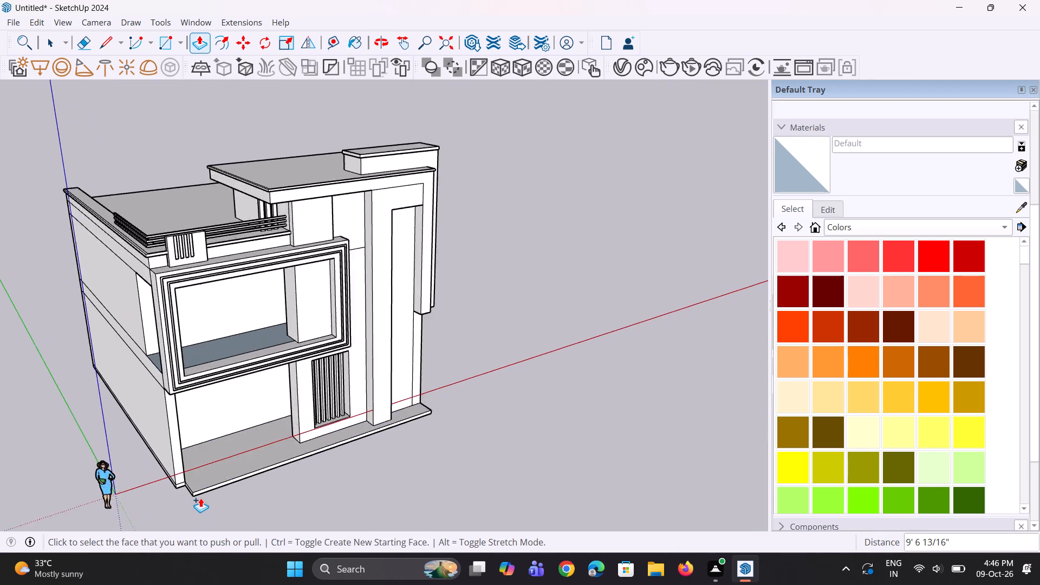
scroll(200, 498, "up", 2)
left_click(203, 487)
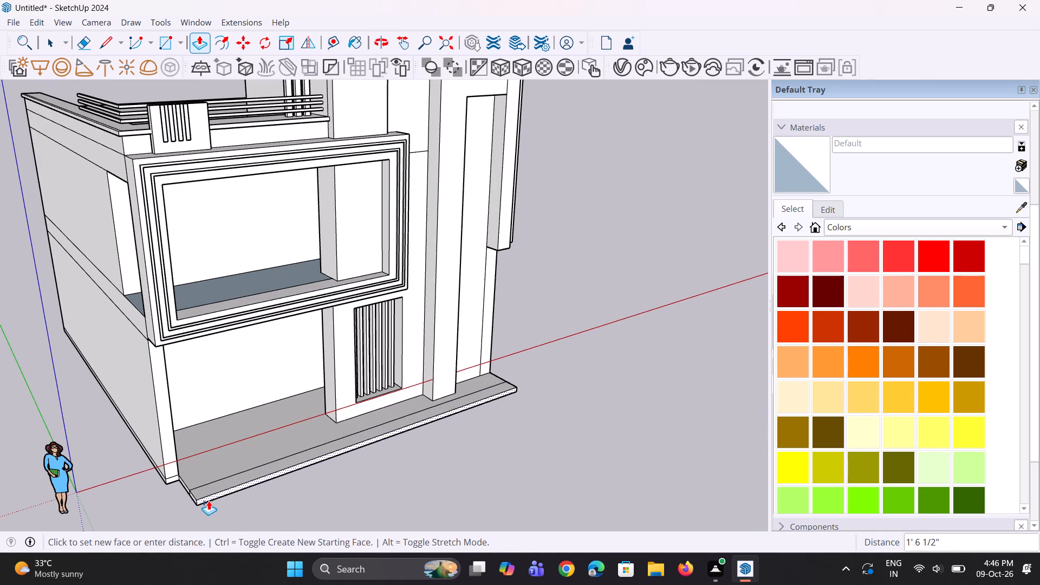
left_click(211, 503)
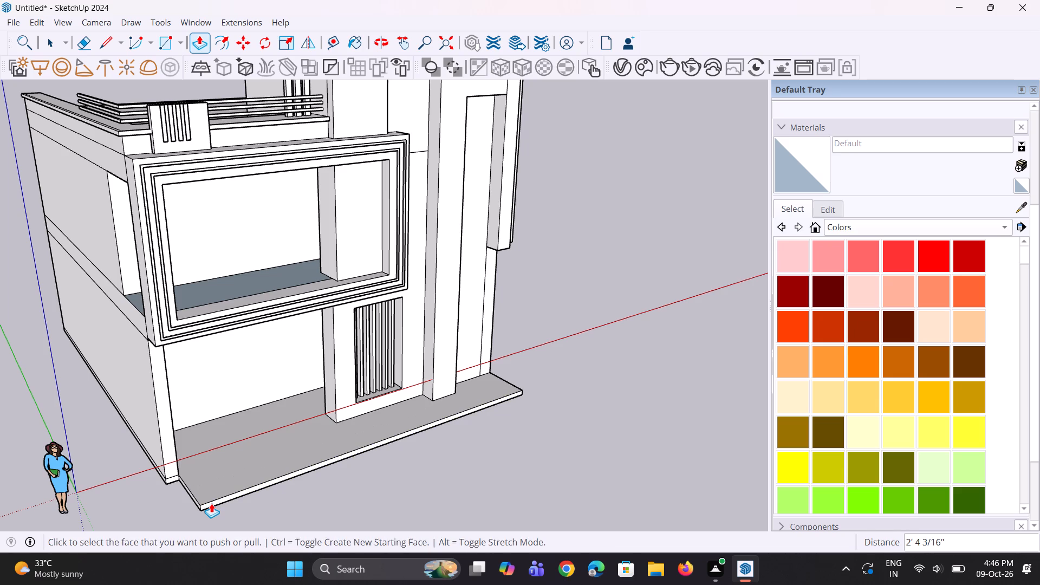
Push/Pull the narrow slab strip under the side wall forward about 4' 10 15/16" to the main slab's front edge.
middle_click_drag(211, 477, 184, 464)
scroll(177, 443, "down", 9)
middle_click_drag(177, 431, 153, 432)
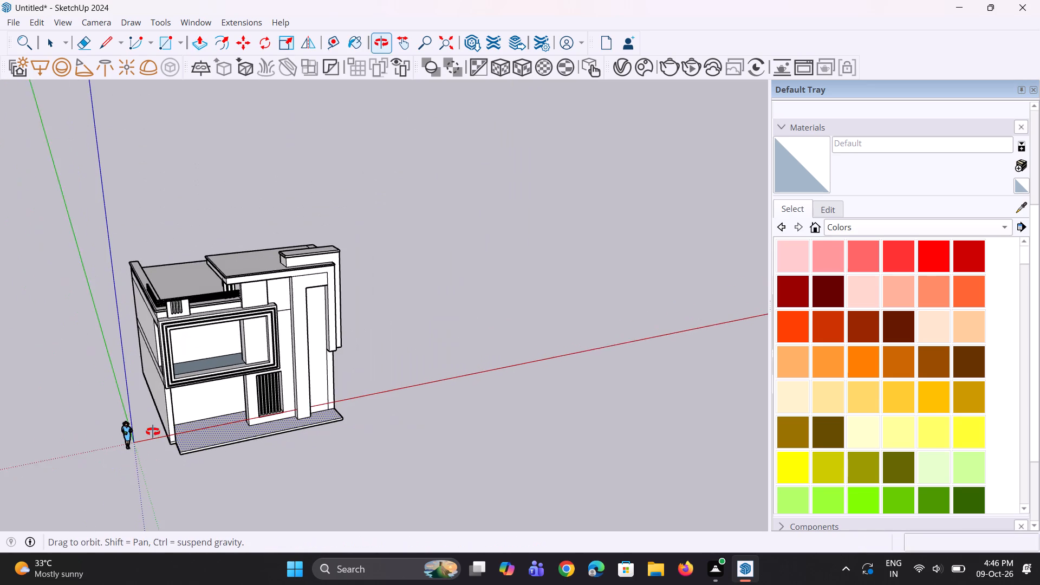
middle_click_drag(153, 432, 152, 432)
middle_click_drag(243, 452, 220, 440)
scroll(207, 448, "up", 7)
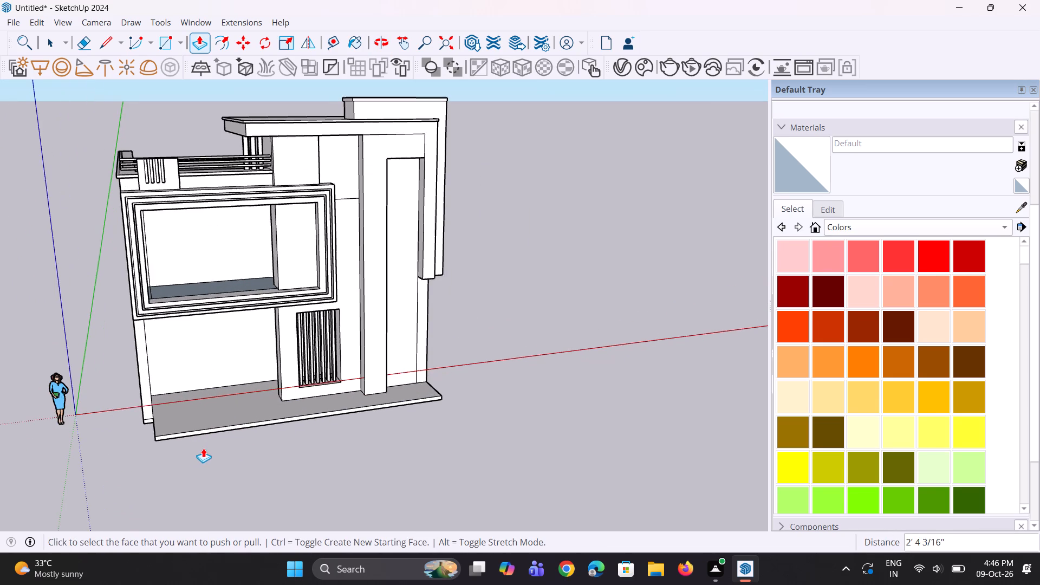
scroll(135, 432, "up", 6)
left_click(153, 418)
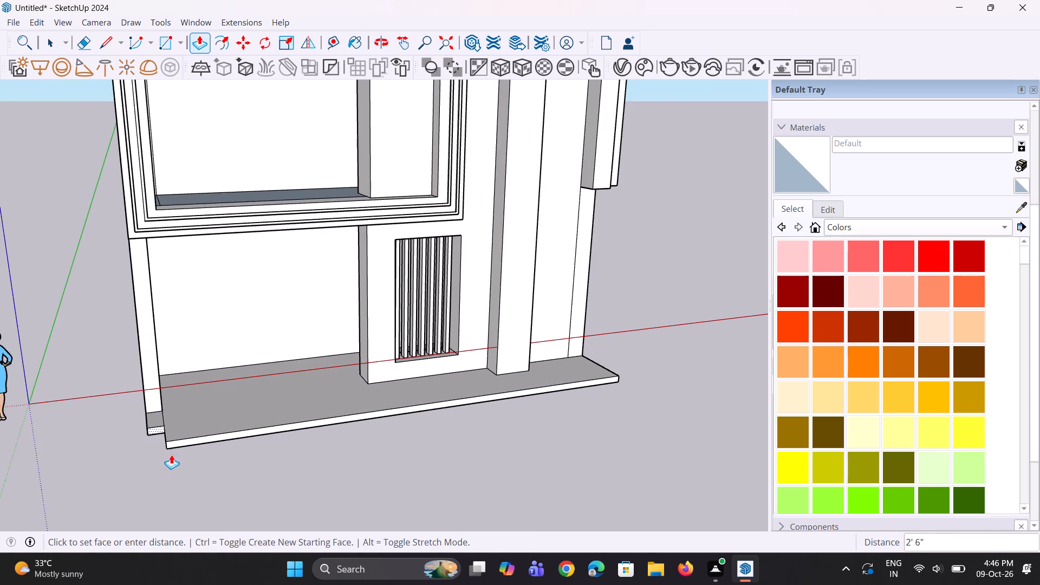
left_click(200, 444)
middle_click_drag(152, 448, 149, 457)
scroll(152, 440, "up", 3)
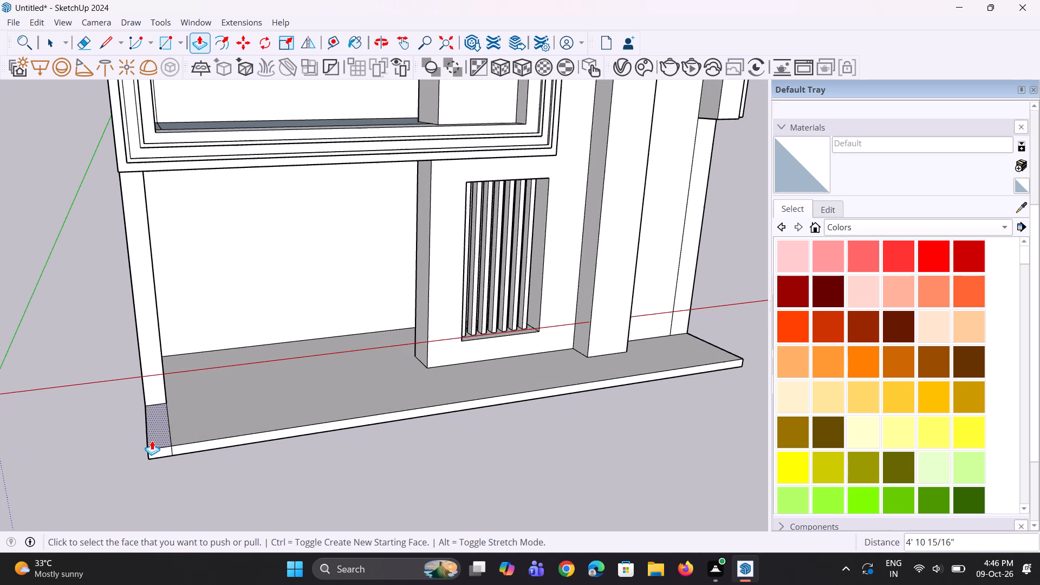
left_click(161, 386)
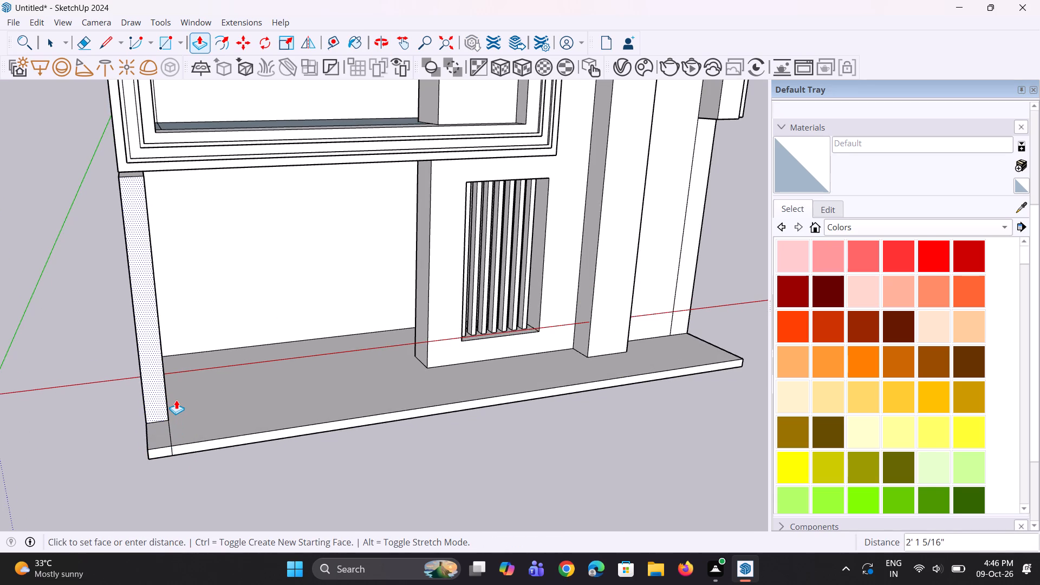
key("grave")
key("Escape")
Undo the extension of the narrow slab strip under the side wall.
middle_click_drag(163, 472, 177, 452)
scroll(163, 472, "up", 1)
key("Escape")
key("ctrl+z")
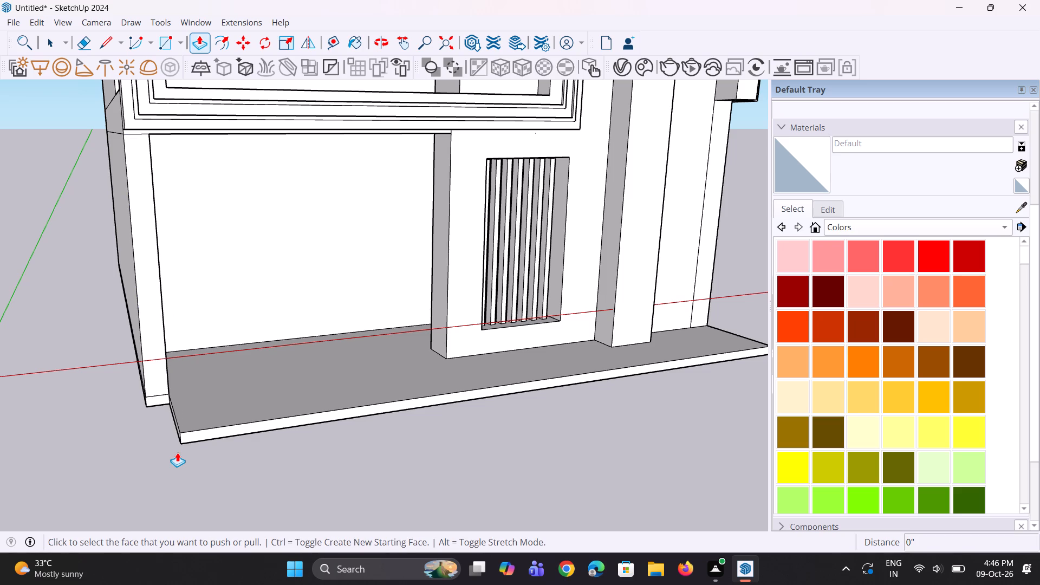
Push/Pull the slab strip's end face under the side wall forward about 4' 10 15/16", flush with the main slab's front.
left_click(152, 401)
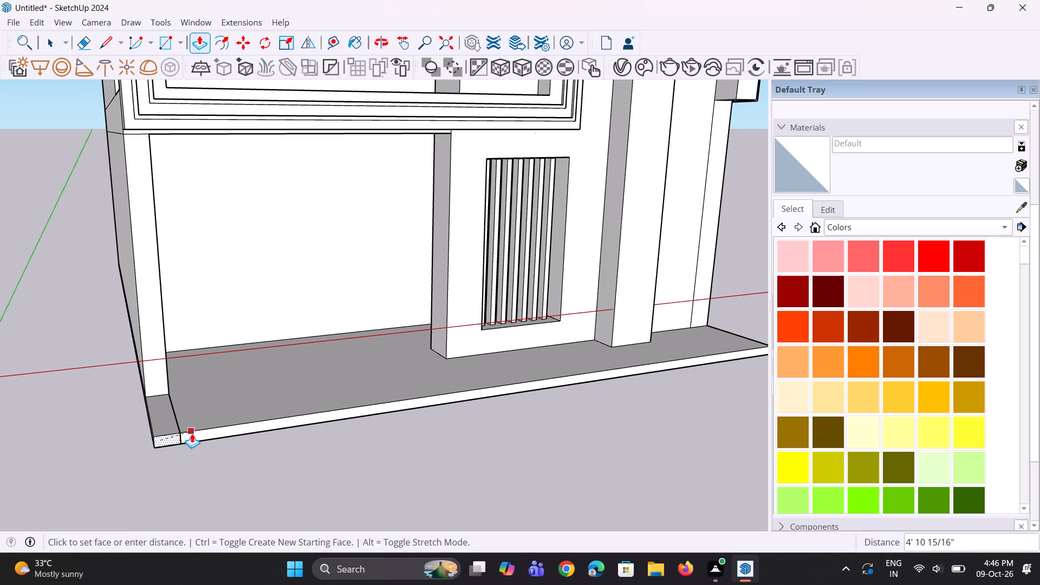
left_click(195, 434)
Push/Pull the front faces of the main base slab and its corner strip forward by the same distance, about 3 7/8".
scroll(193, 439, "down", 3)
middle_click_drag(189, 440, 168, 442)
scroll(168, 442, "up", 3)
middle_click_drag(166, 446, 147, 446)
scroll(147, 446, "down", 4)
middle_click_drag(147, 446, 282, 475)
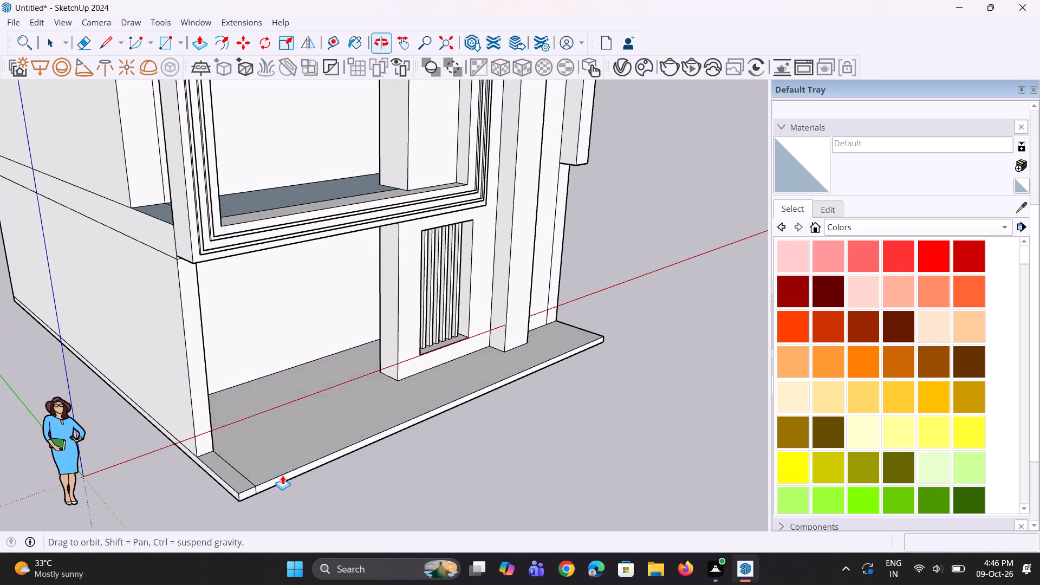
left_click(274, 482)
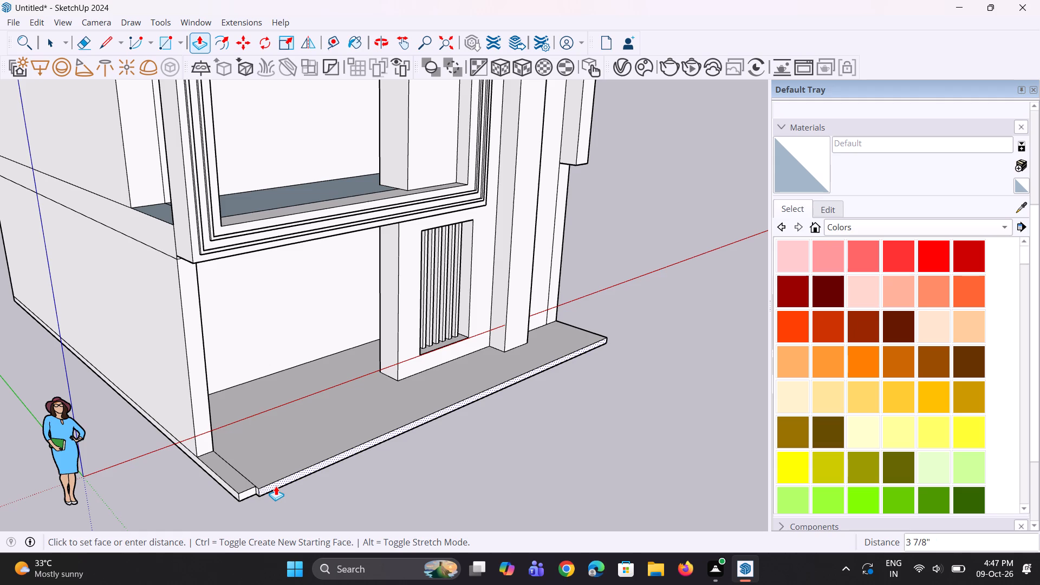
left_click(276, 487)
scroll(248, 496, "up", 2)
double_click(248, 496)
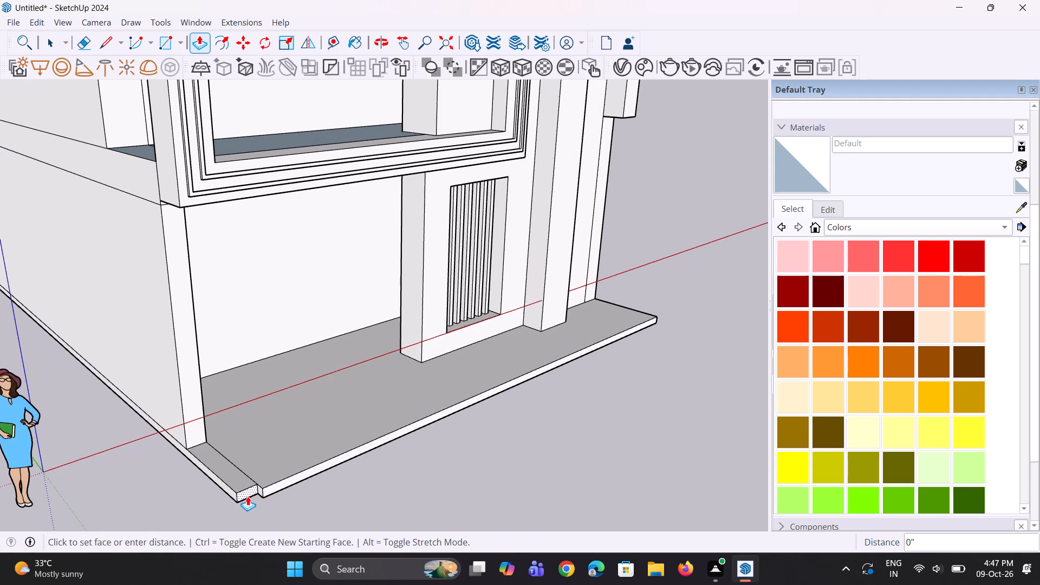
scroll(244, 495, "down", 3)
middle_click(243, 504)
Erase the seam line between the corner strip and the main slab on the base slab's top surface.
scroll(250, 485, "up", 3)
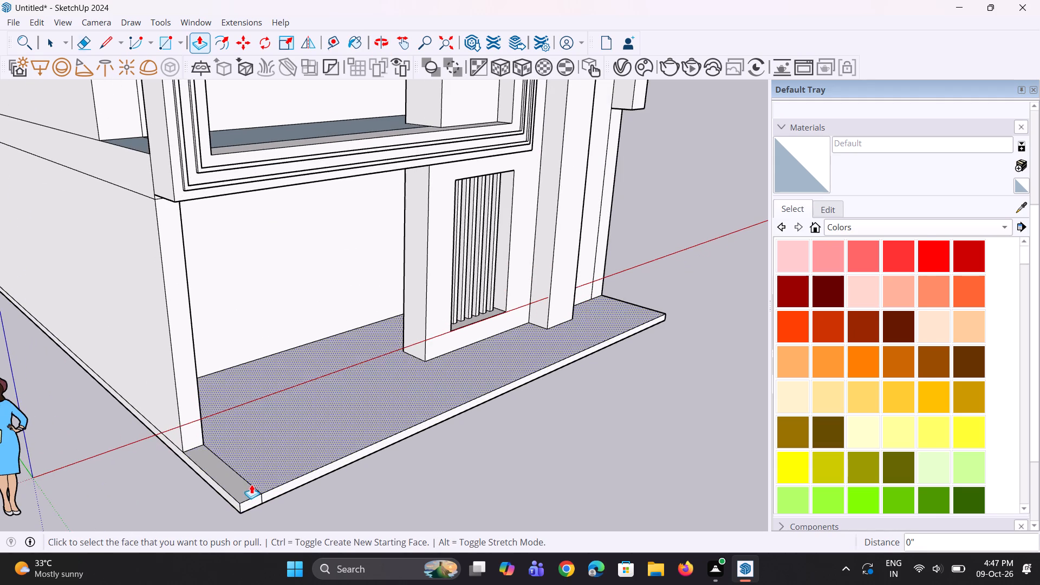
key("e")
left_click(254, 485)
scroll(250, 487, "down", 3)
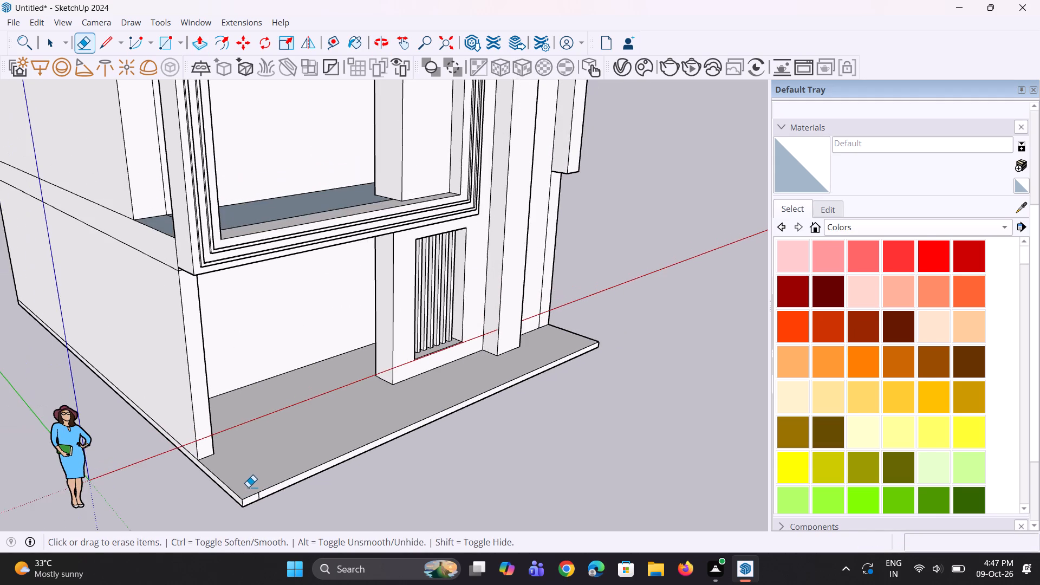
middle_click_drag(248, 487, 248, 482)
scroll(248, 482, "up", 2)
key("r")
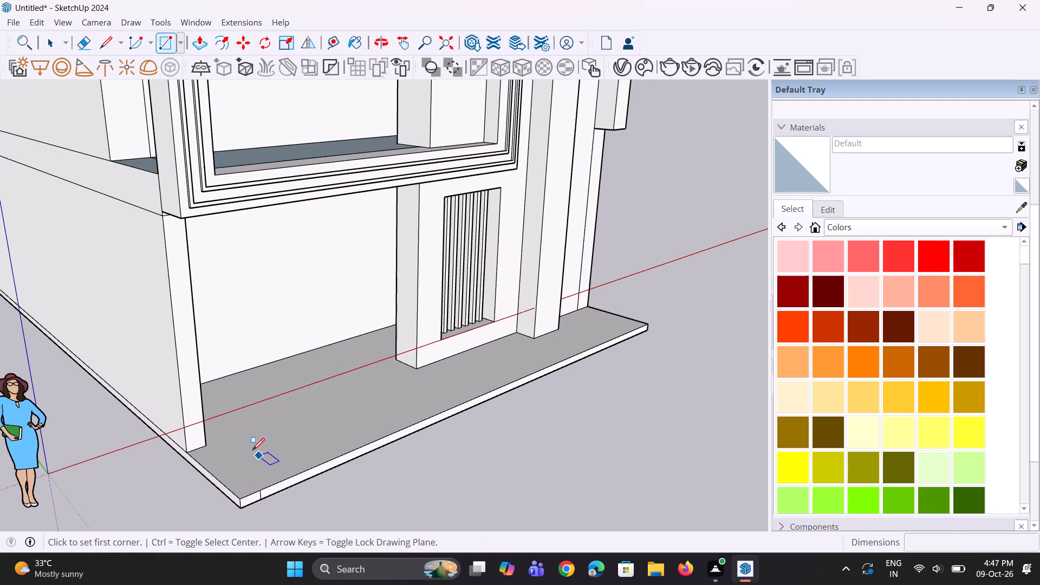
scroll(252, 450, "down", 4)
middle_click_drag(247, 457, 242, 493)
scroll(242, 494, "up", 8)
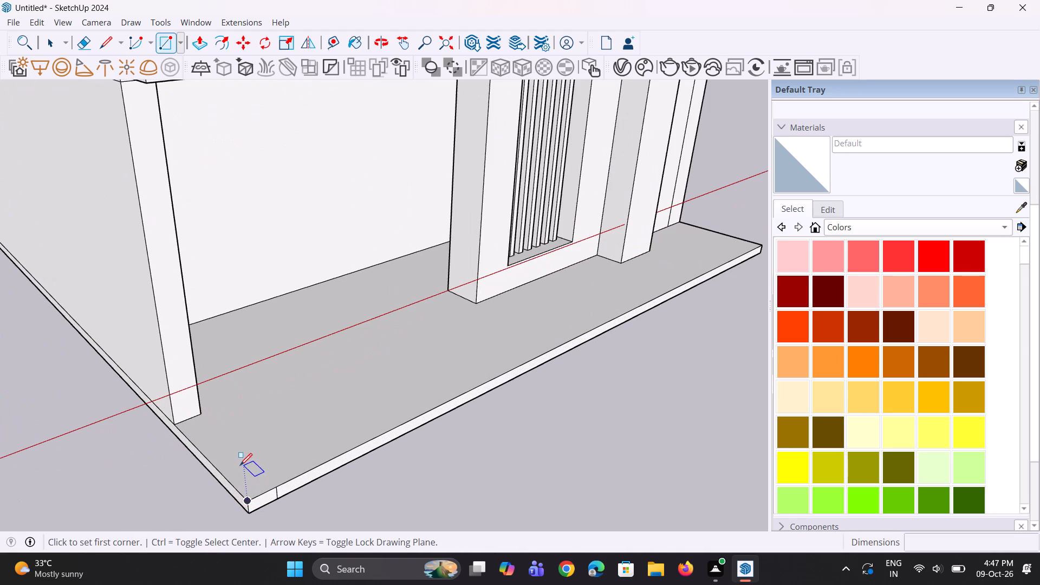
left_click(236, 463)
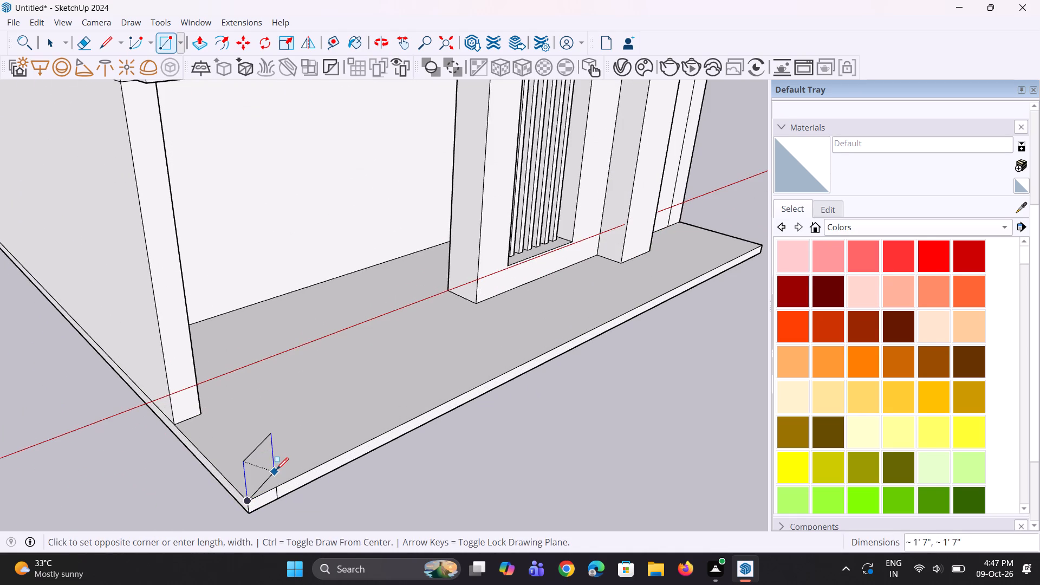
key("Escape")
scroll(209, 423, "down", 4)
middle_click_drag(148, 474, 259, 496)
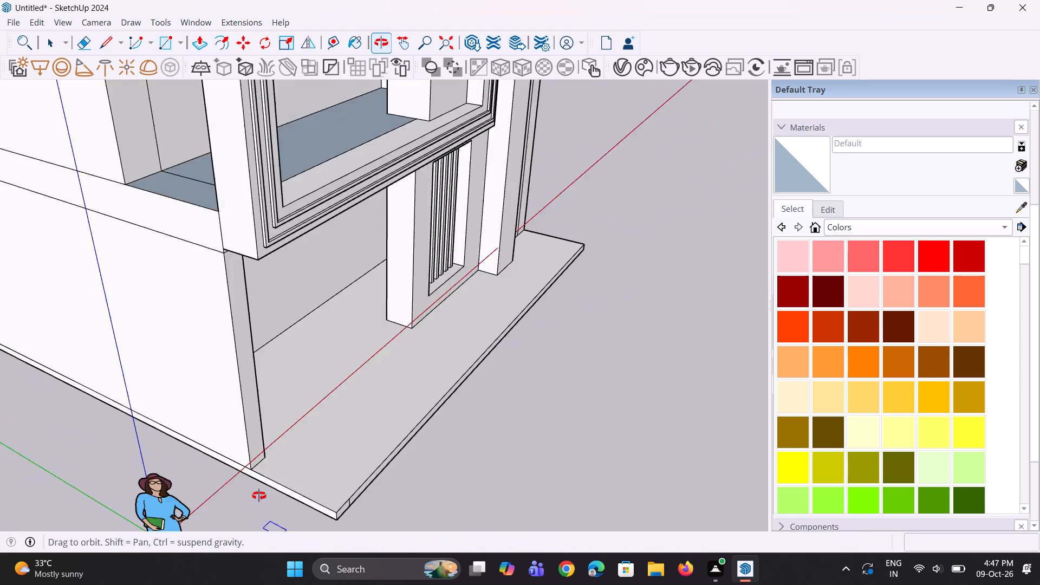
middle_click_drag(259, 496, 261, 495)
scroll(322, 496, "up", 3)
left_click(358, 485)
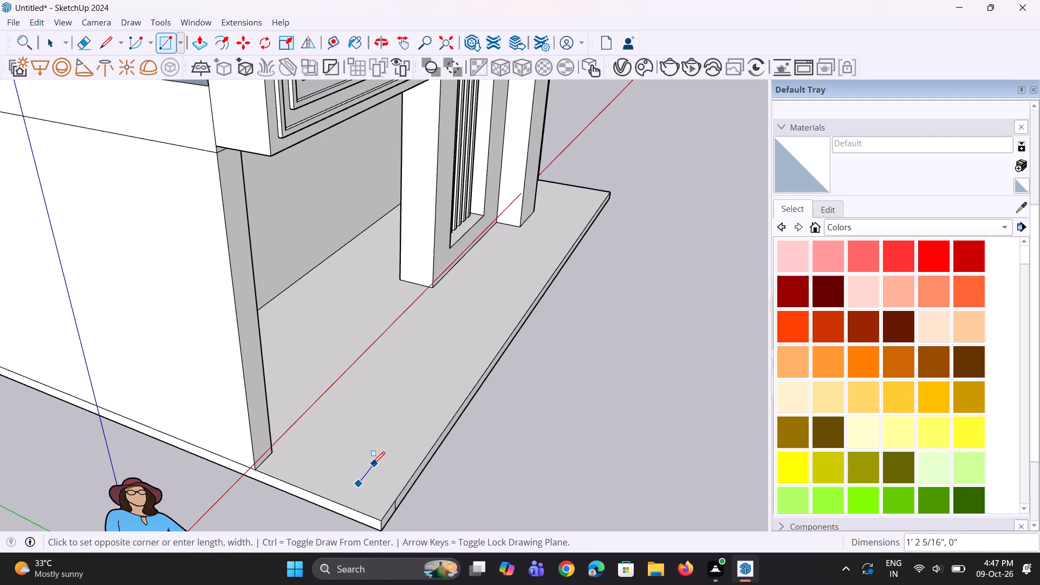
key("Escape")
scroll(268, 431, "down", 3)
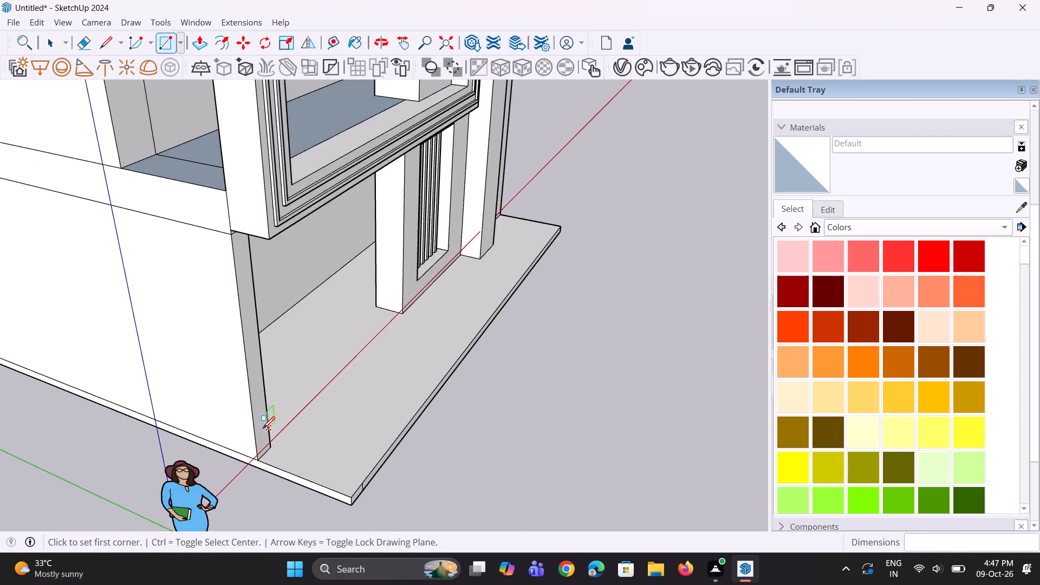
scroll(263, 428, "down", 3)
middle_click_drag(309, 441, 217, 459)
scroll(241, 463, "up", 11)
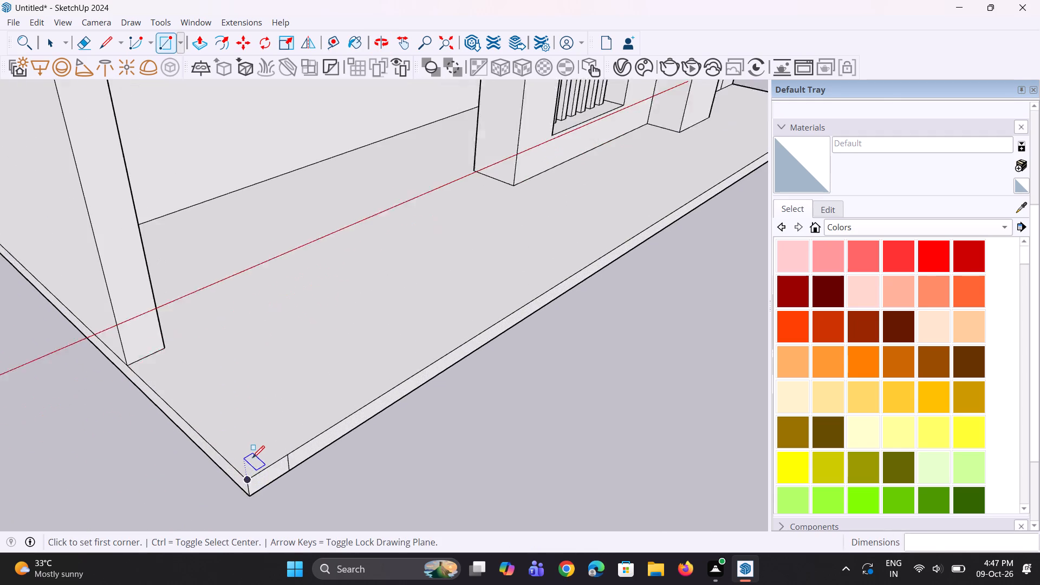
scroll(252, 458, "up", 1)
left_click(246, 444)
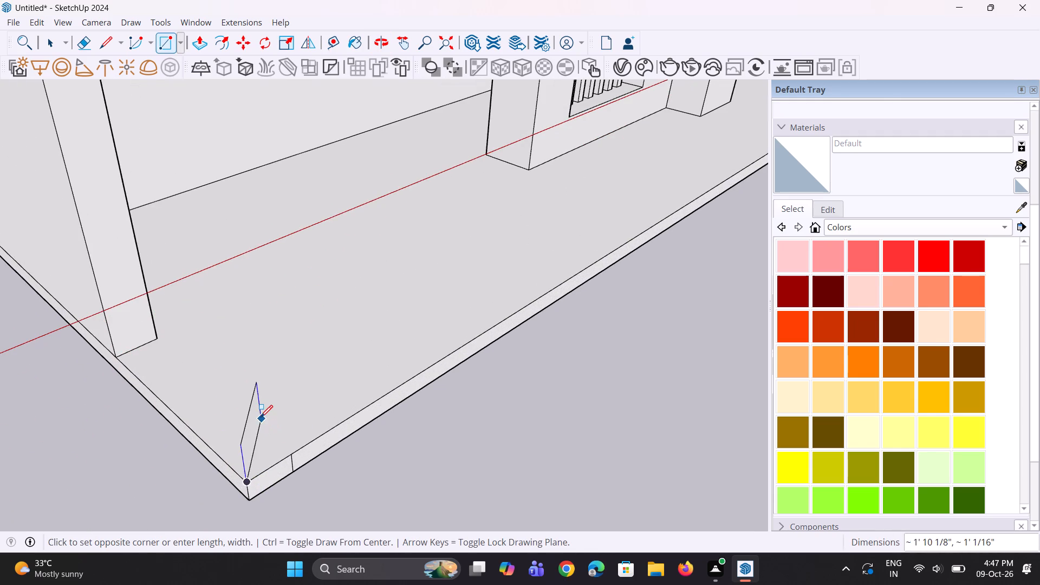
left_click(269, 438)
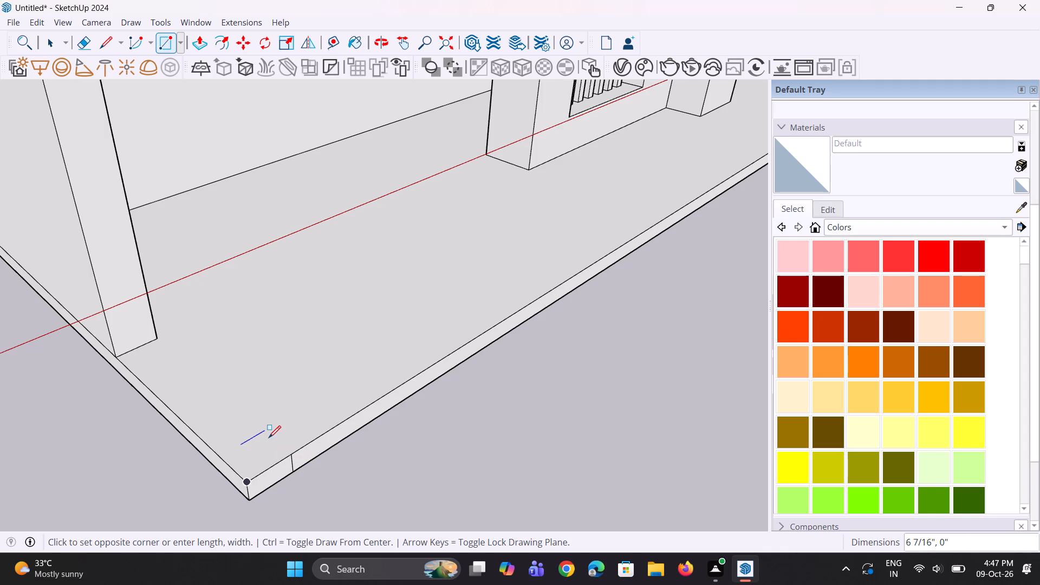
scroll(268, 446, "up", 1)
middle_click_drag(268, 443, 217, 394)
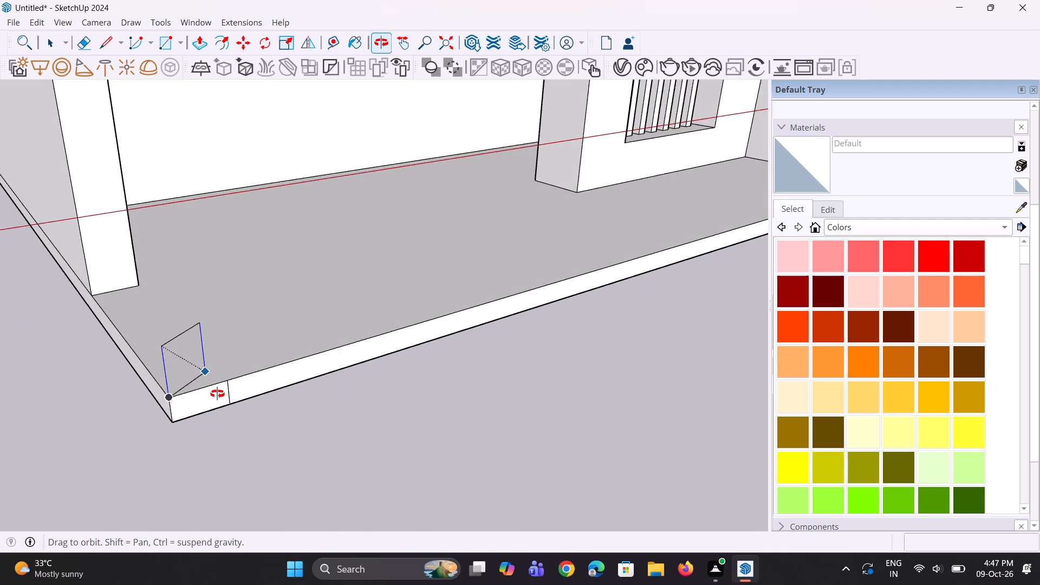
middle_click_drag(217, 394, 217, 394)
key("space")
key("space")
Erase the short vertical seam line on the base slab's front face near the corner below the side wall.
scroll(232, 417, "up", 2)
key("e")
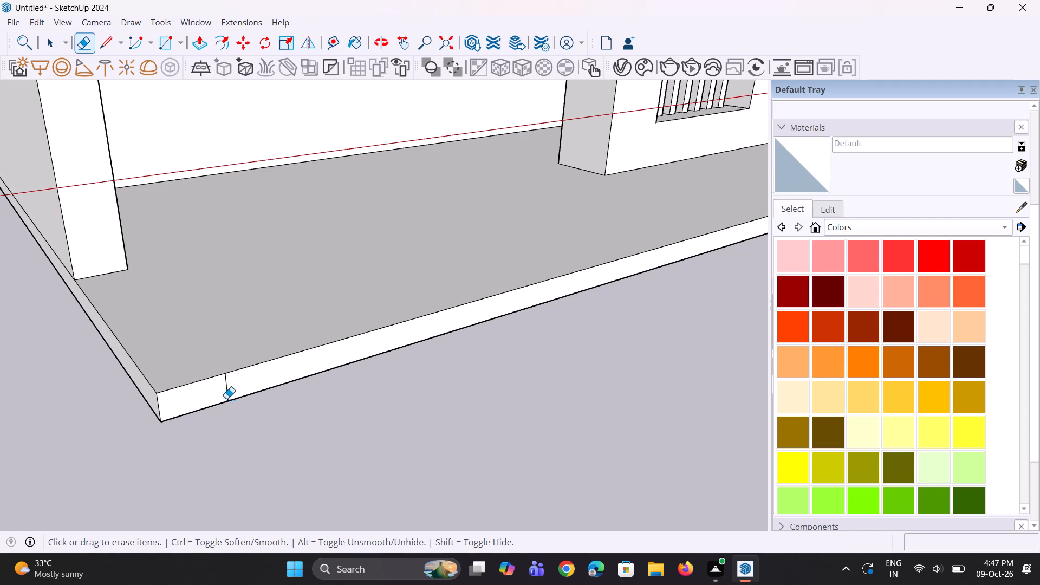
left_click(229, 391)
Draw a rectangle about 1' 6" by 11" on top of the base slab near its front corner by the side wall.
scroll(200, 381, "down", 3)
middle_click_drag(217, 382, 58, 509)
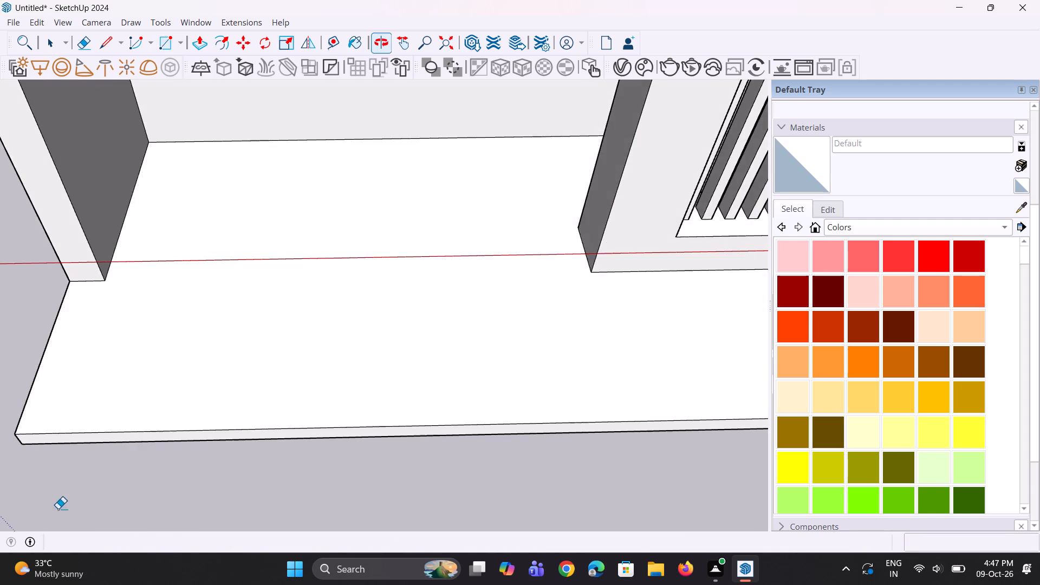
scroll(42, 441, "down", 3)
key("r")
left_click(98, 402)
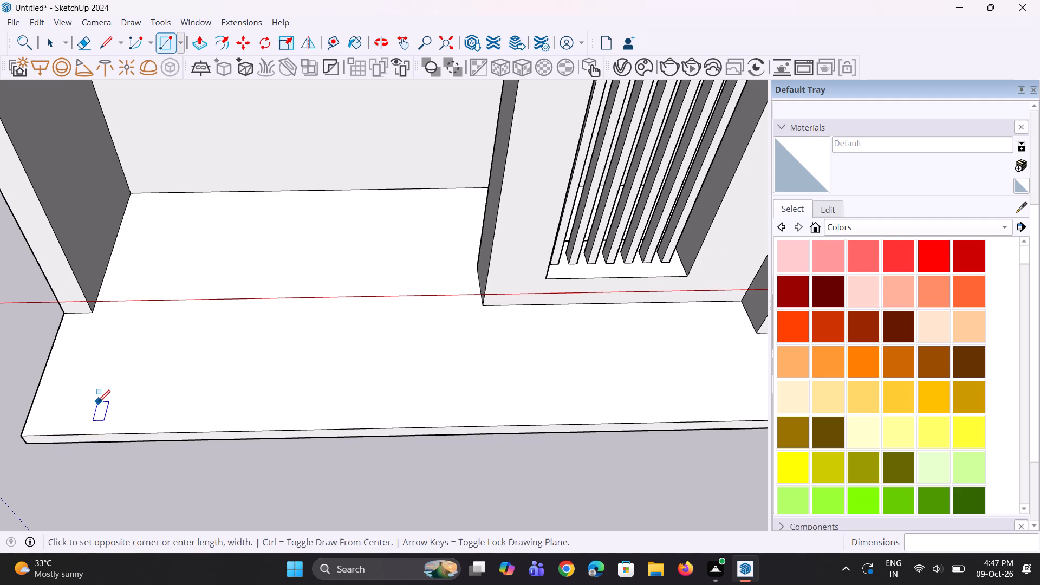
left_click(146, 380)
Move the small rectangle diagonally across the slab top, closer to the front corner.
scroll(75, 399, "down", 4)
middle_click_drag(69, 447, 118, 443)
key("space")
left_click(110, 433)
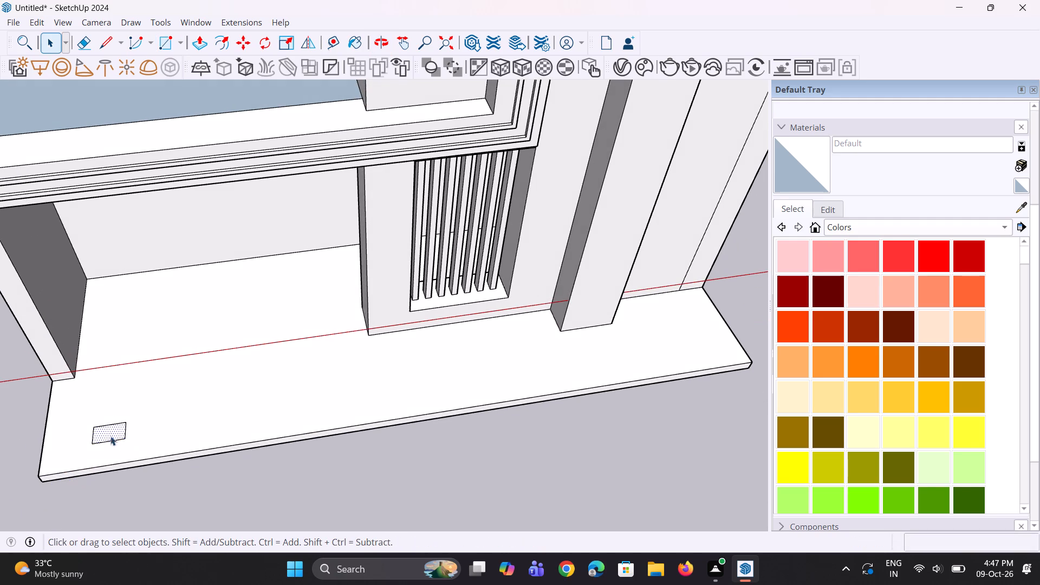
key("m")
left_click(93, 444)
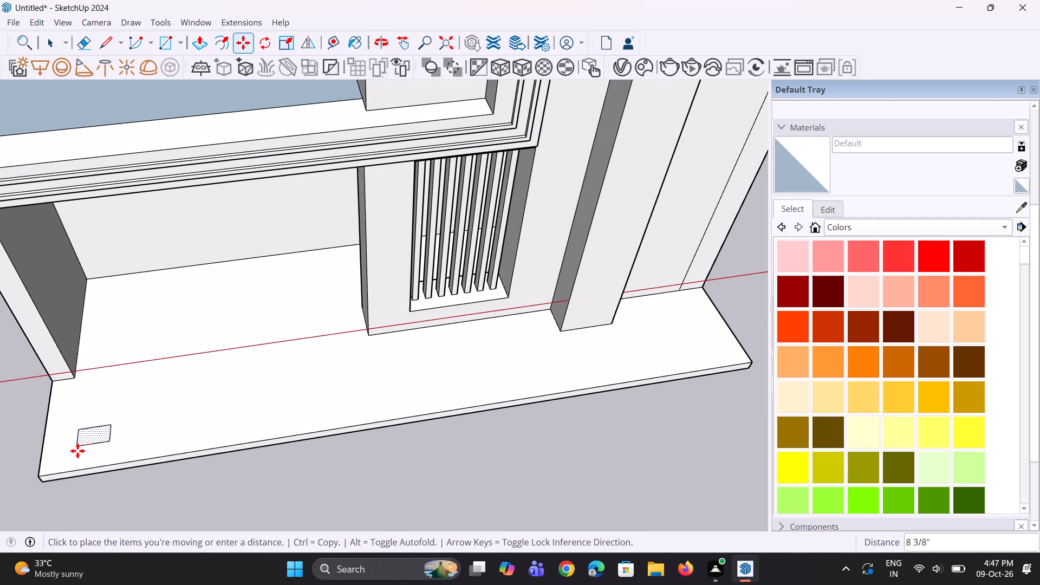
left_click(64, 459)
Move the small rectangle about 1' 1/2" along the front direction so its short edge meets the slab's side edge.
middle_click_drag(87, 477, 139, 457)
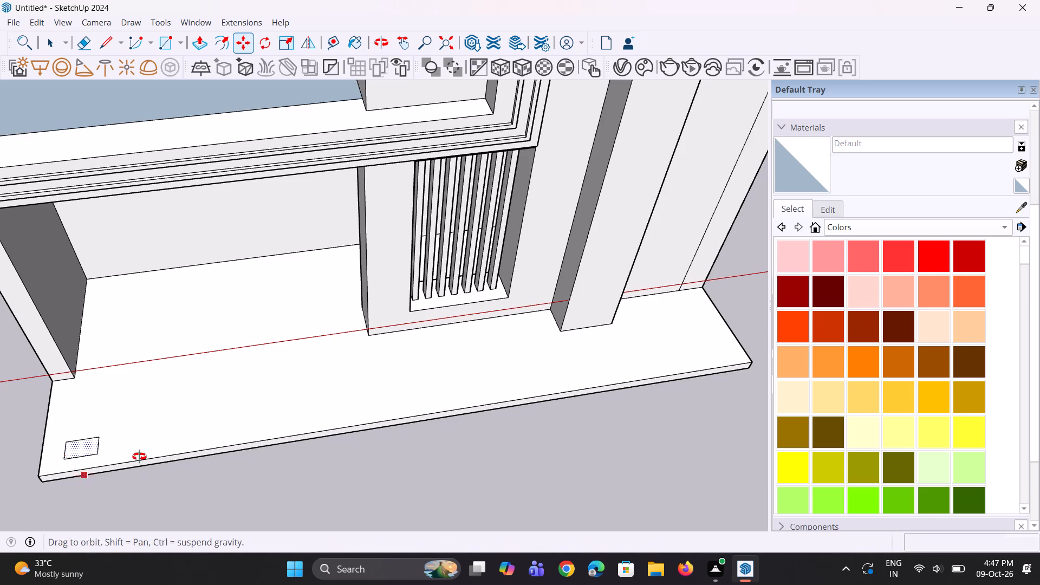
middle_click_drag(139, 457, 164, 449)
scroll(164, 448, "down", 8)
scroll(119, 482, "down", 4)
middle_click_drag(105, 498, 117, 483)
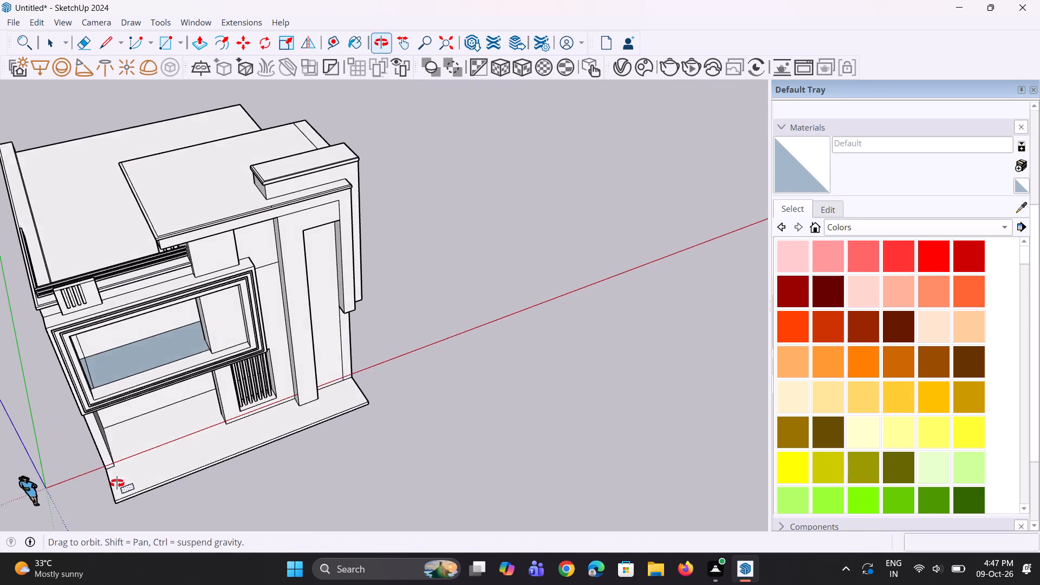
middle_click_drag(117, 483, 121, 478)
scroll(114, 434, "down", 7)
middle_click_drag(94, 471, 135, 467)
scroll(134, 460, "down", 2)
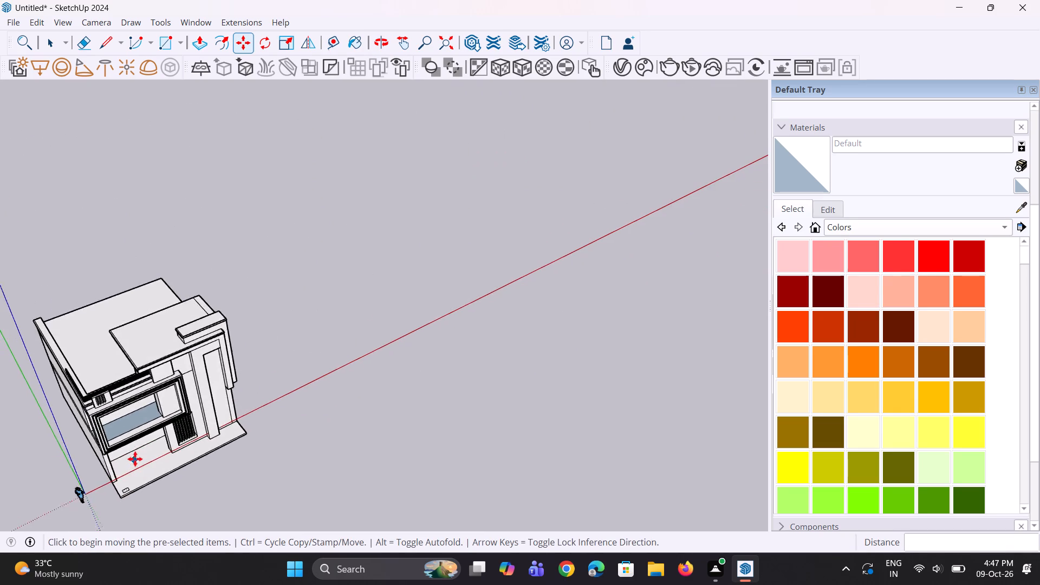
scroll(135, 459, "down", 6)
scroll(94, 505, "up", 19)
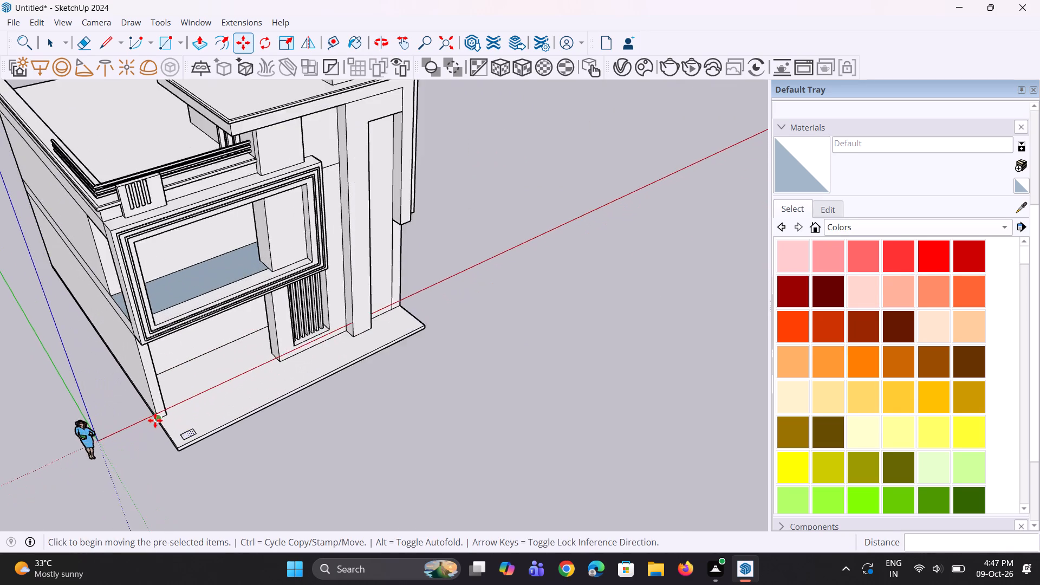
scroll(155, 420, "up", 5)
scroll(220, 436, "up", 7)
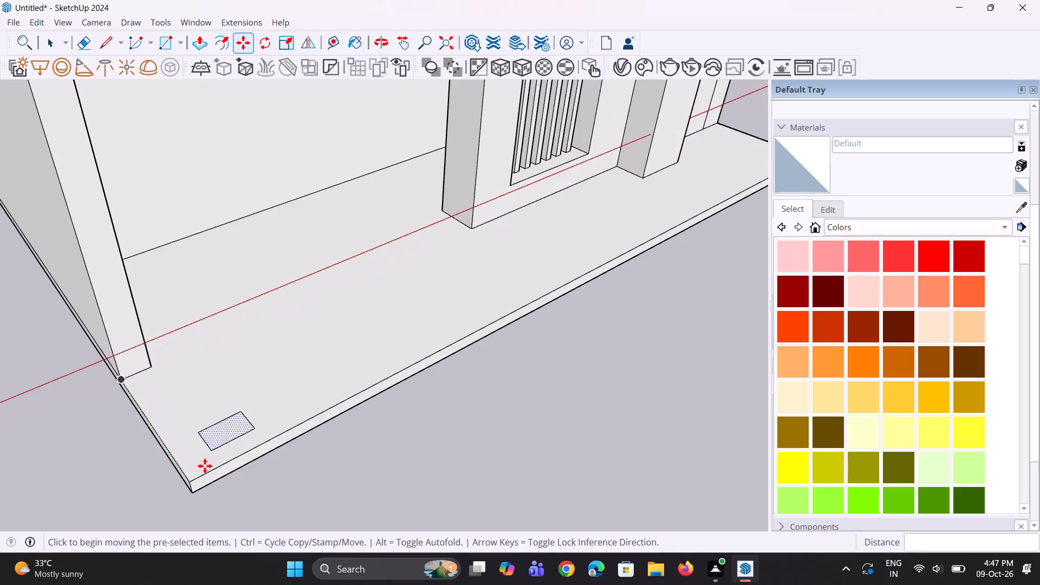
key("space")
key("m")
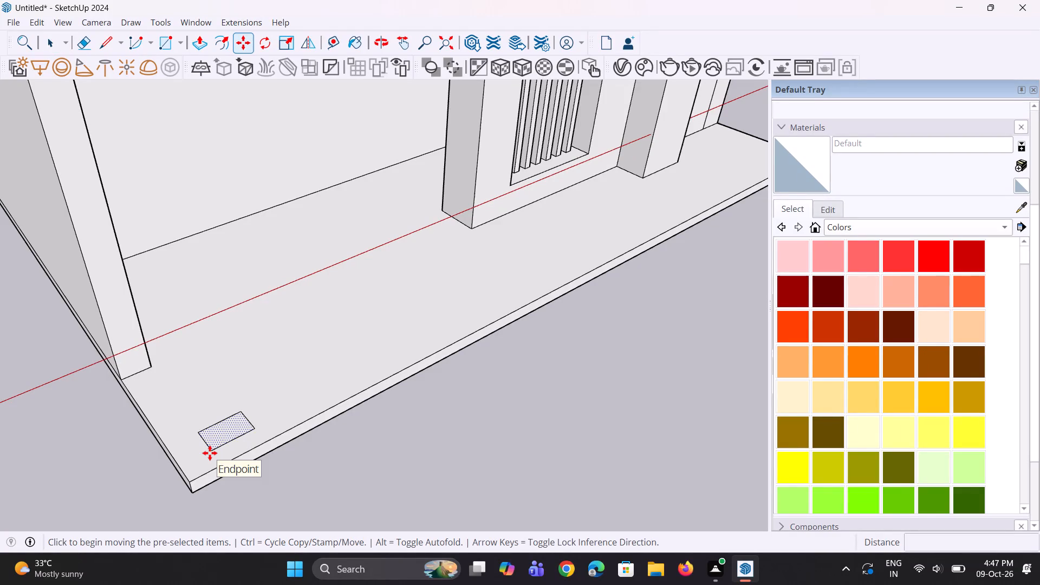
left_click(212, 452)
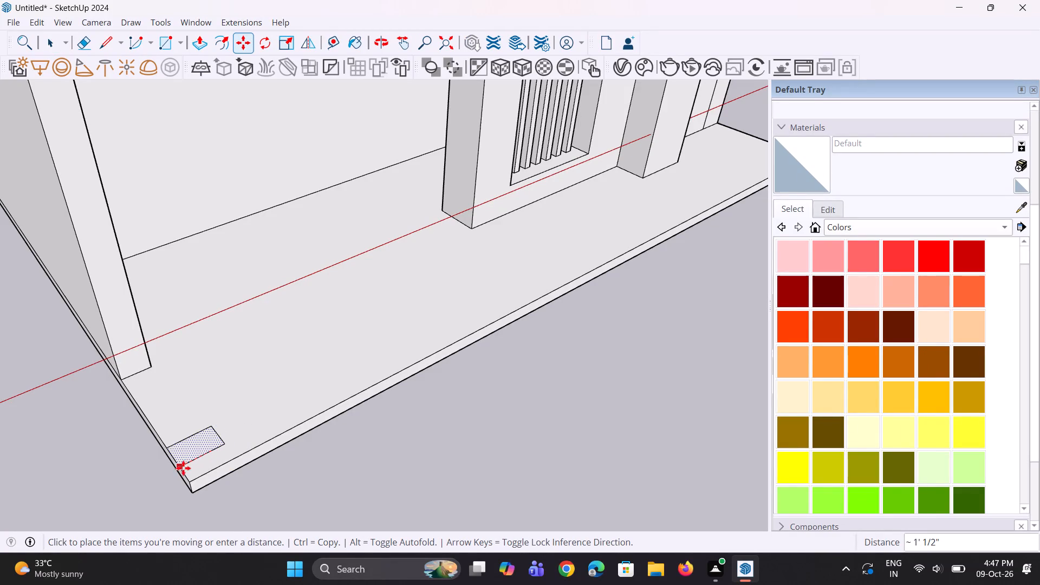
left_click(182, 469)
Move the rectangle's front edge line about 8 5/16" forward onto the slab's front edge.
scroll(188, 482, "up", 5)
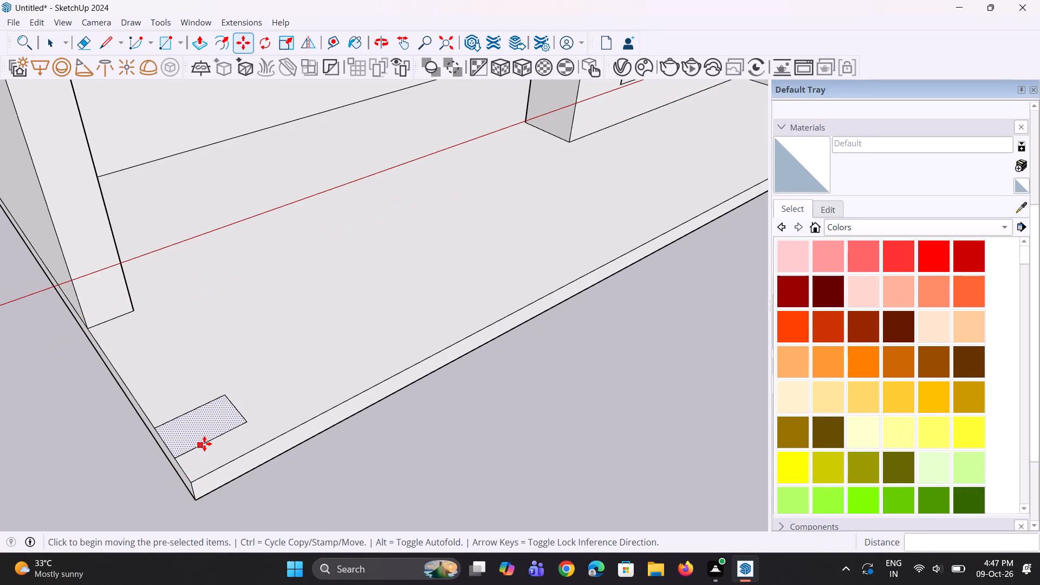
key("space")
left_click(206, 443)
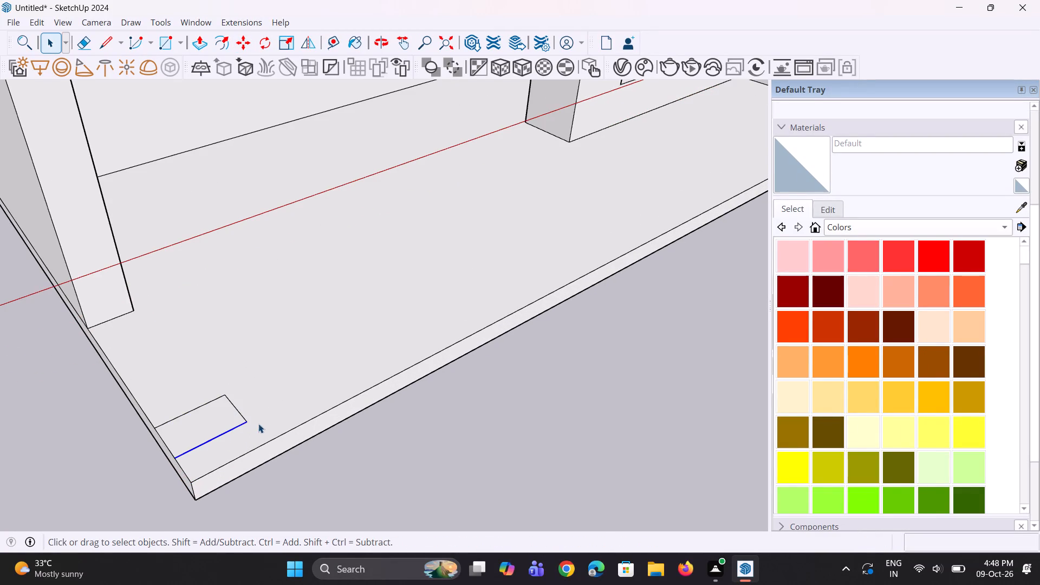
key("m")
left_click(249, 426)
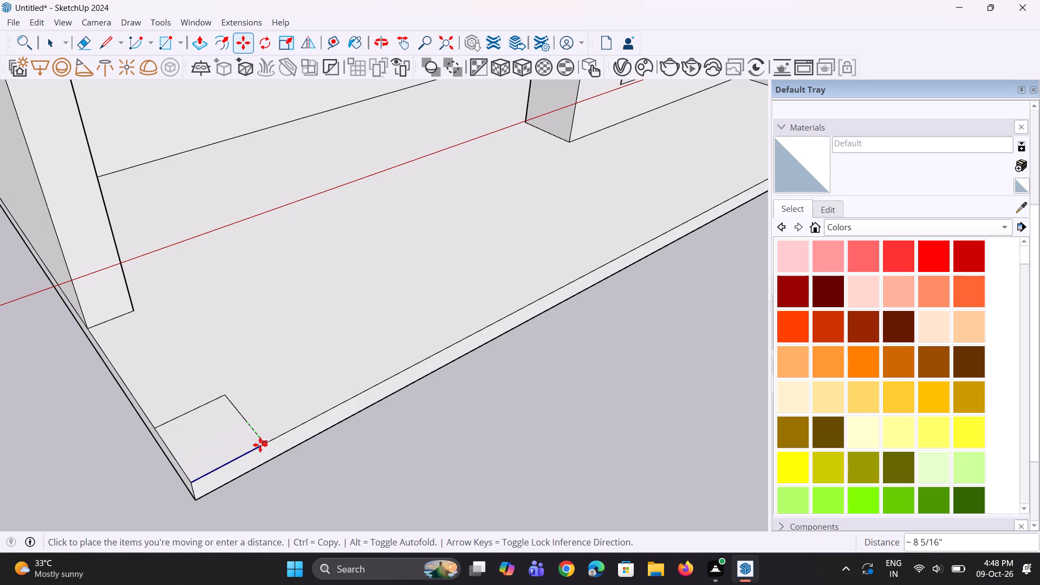
left_click(261, 445)
Push/Pull the corner rectangle up about 4' 2 7/16" into a pillar.
key("p")
left_click(226, 446)
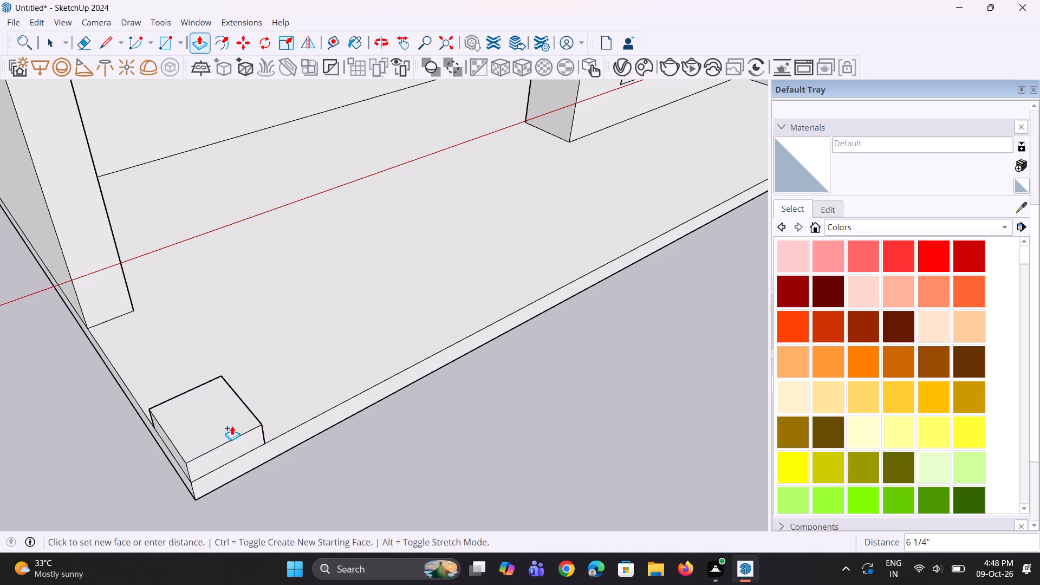
scroll(232, 425, "down", 3)
left_click_drag(263, 298, 263, 303)
Push/Pull the top face of the corner pillar up by about another 6 9/16".
scroll(256, 396, "down", 3)
middle_click_drag(246, 426, 0, 417)
scroll(180, 379, "down", 4)
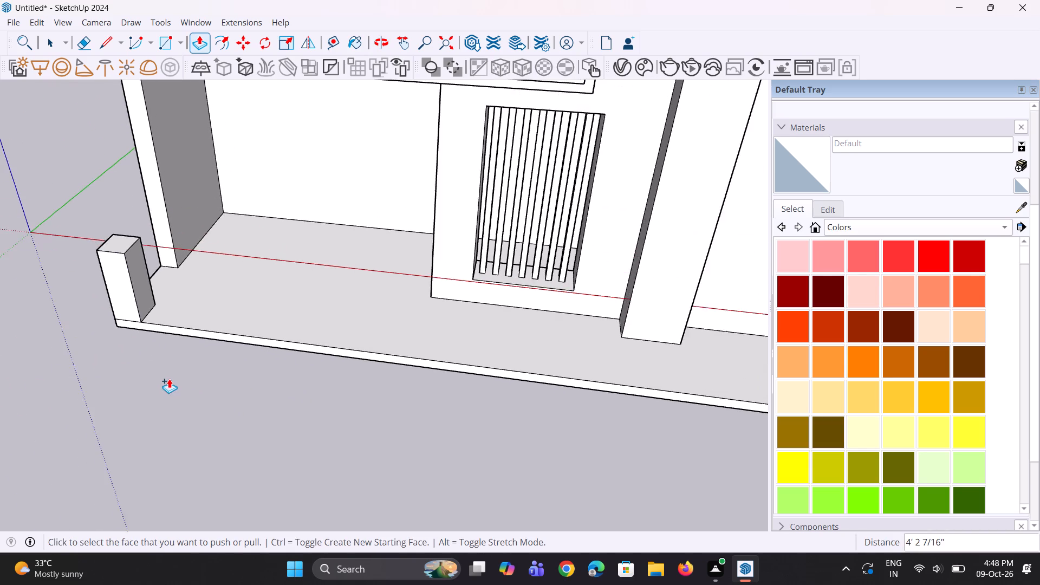
scroll(169, 379, "down", 1)
middle_click_drag(169, 379, 178, 376)
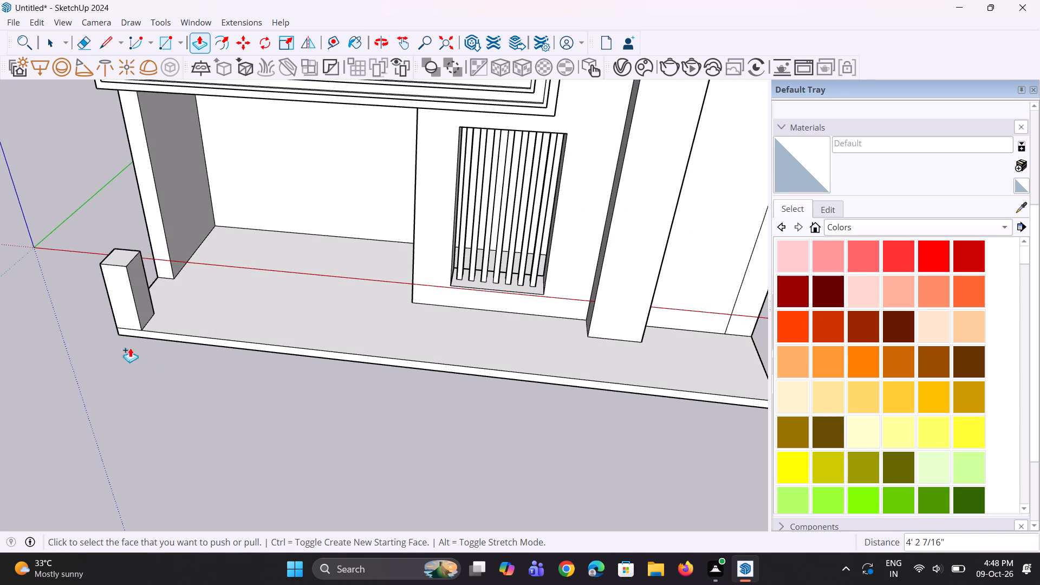
scroll(120, 285, "down", 6)
middle_click_drag(83, 296, 157, 249)
scroll(112, 272, "up", 2)
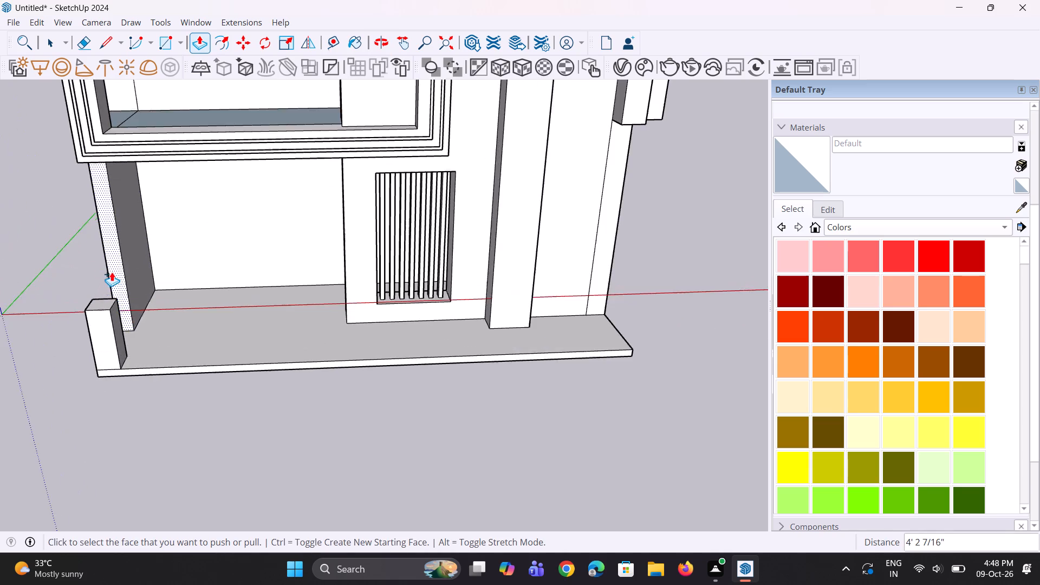
scroll(112, 272, "up", 5)
left_click(102, 309)
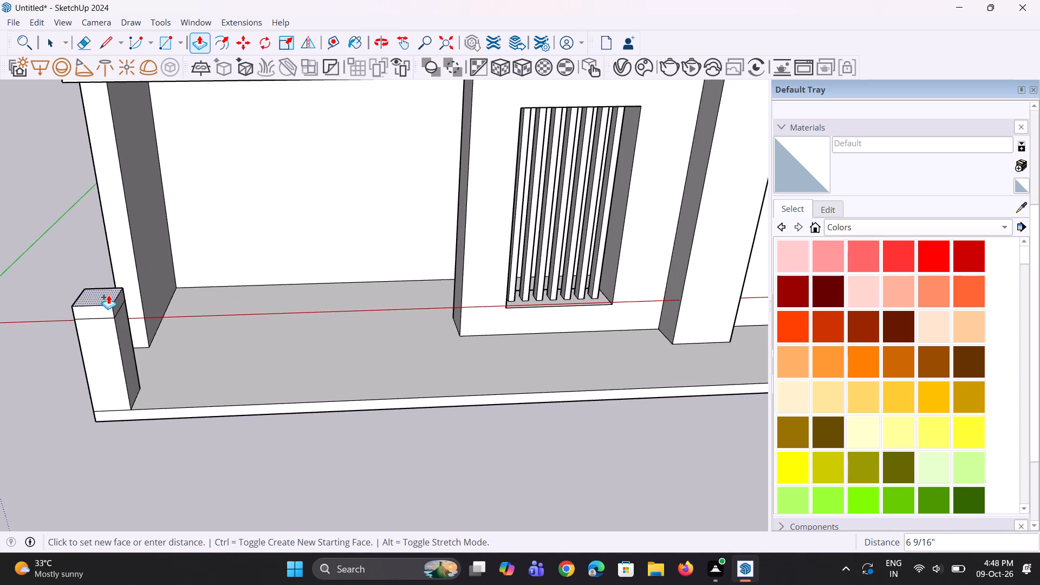
left_click(108, 295)
Draw a line from the pillar's inner base corner along the slab to mid-length, and a return line about 1' 7 3/8" to the front edge.
scroll(105, 296, "down", 5)
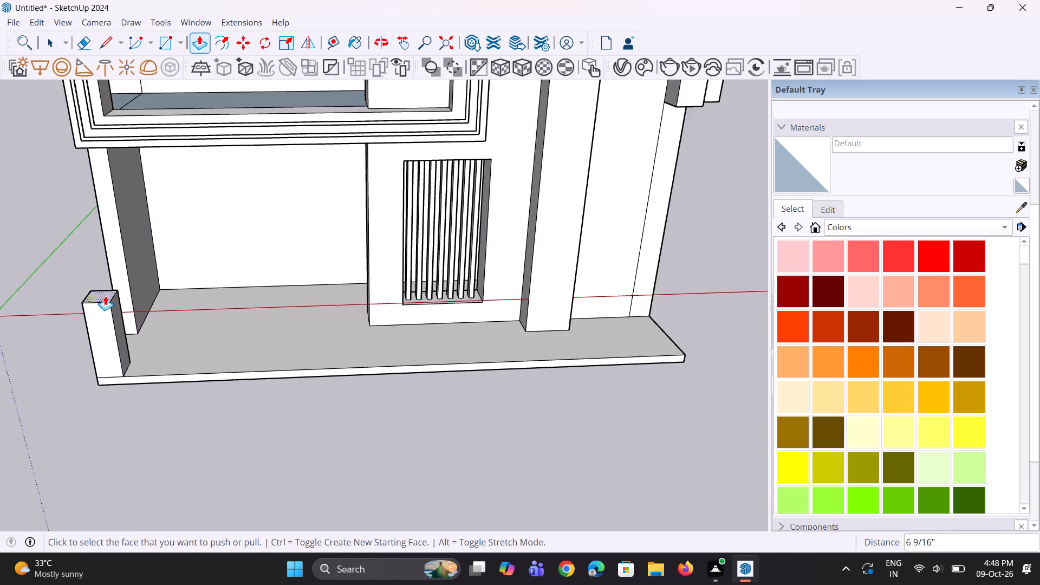
scroll(105, 296, "down", 2)
middle_click_drag(109, 345, 106, 359)
scroll(157, 375, "up", 2)
middle_click_drag(155, 374, 139, 398)
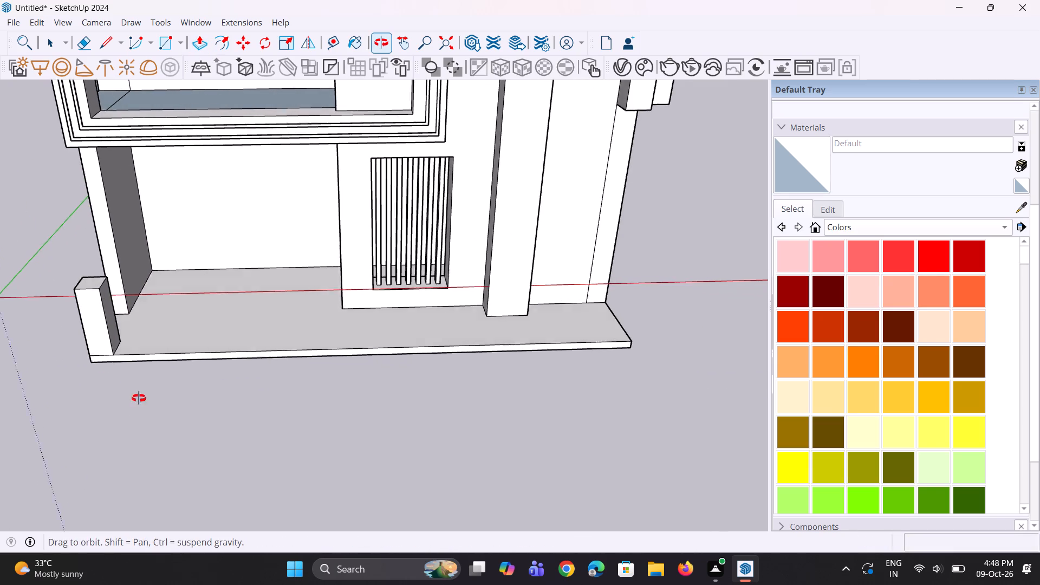
middle_click_drag(139, 398, 106, 433)
scroll(126, 374, "up", 1)
key("l")
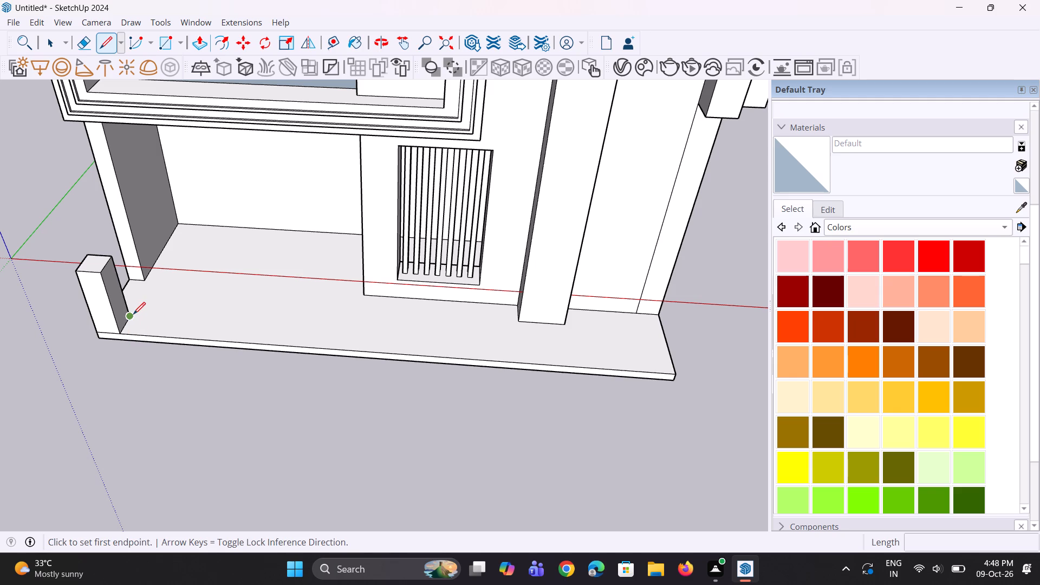
left_click(133, 314)
left_click(339, 326)
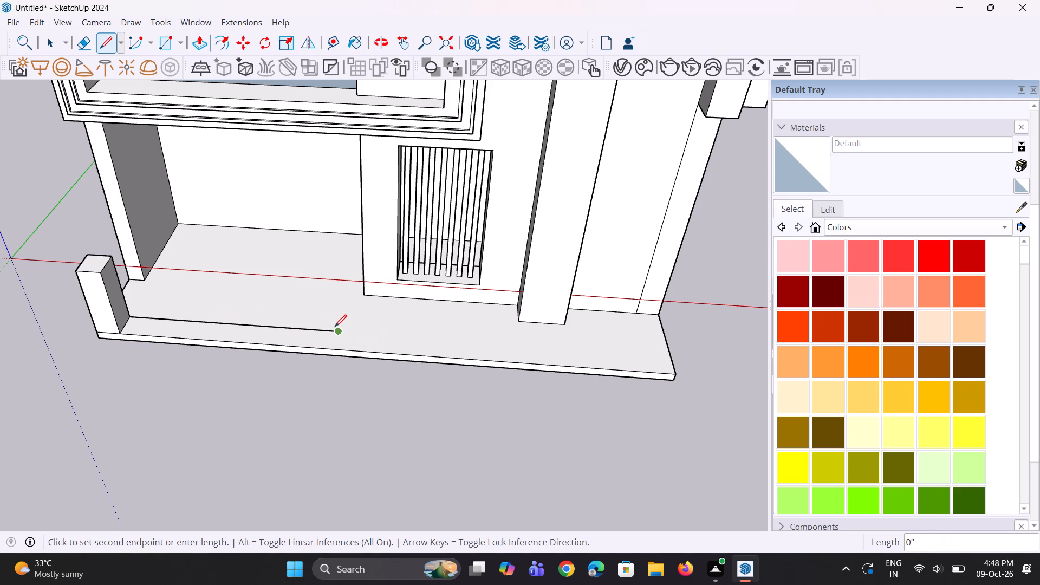
left_click(331, 347)
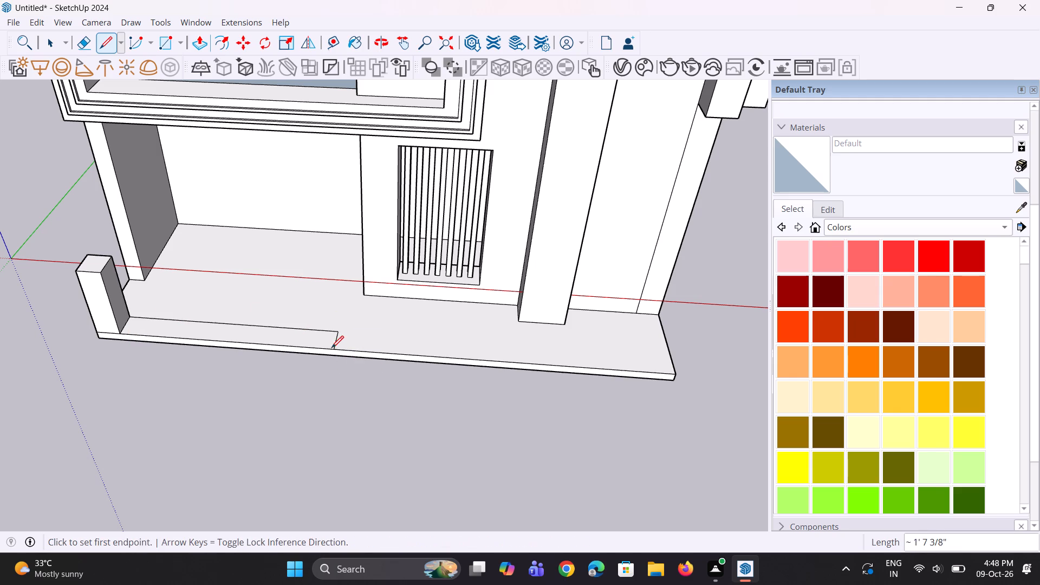
Erase the long line between the pillar base and the short return line on the slab top.
key("space")
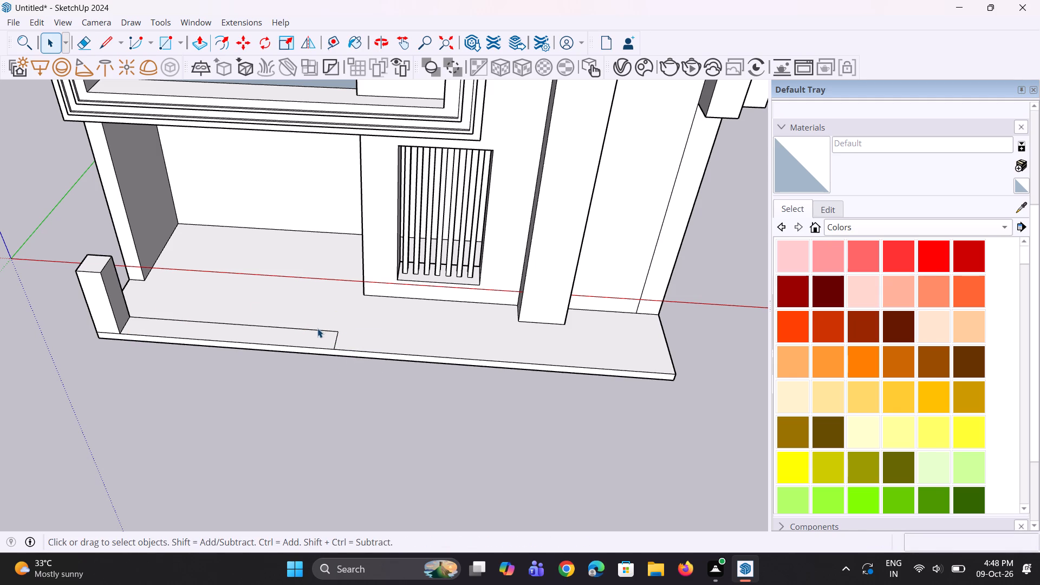
key("e")
left_click(311, 329)
Draw a line from the short return line's inner end, parallel to the slab's front, to the far side edge away from the pillar.
scroll(278, 346, "down", 3)
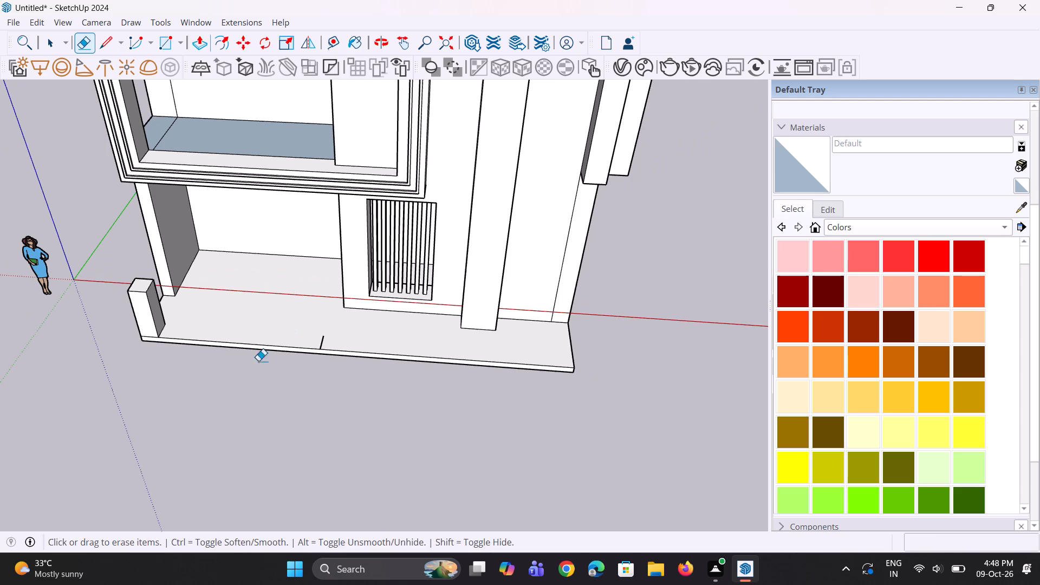
key("l")
scroll(351, 327, "up", 2)
left_click(321, 339)
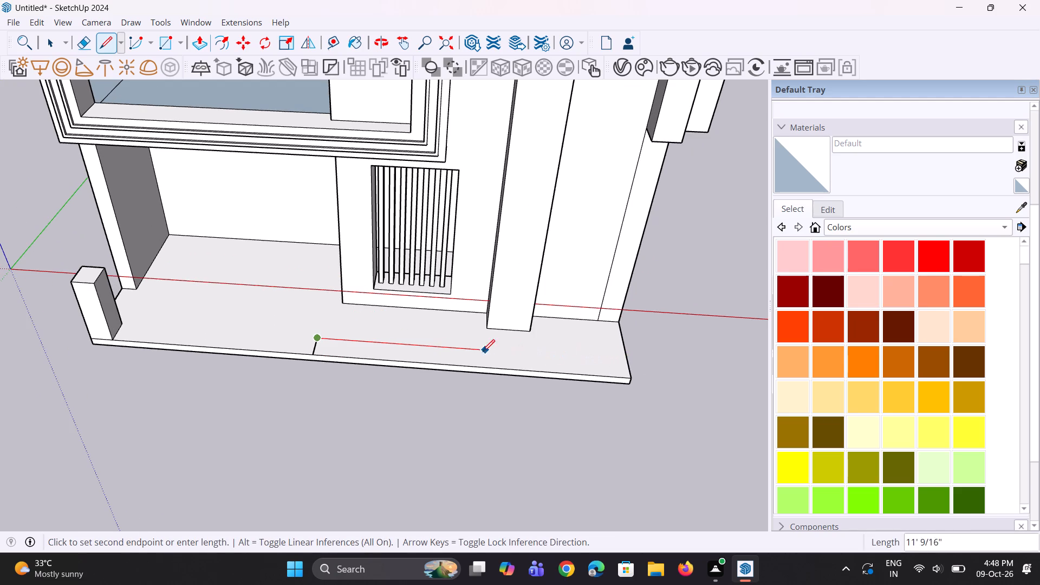
left_click(628, 359)
middle_click_drag(462, 387, 478, 373)
scroll(471, 374, "down", 4)
middle_click_drag(261, 364, 329, 357)
scroll(335, 362, "up", 6)
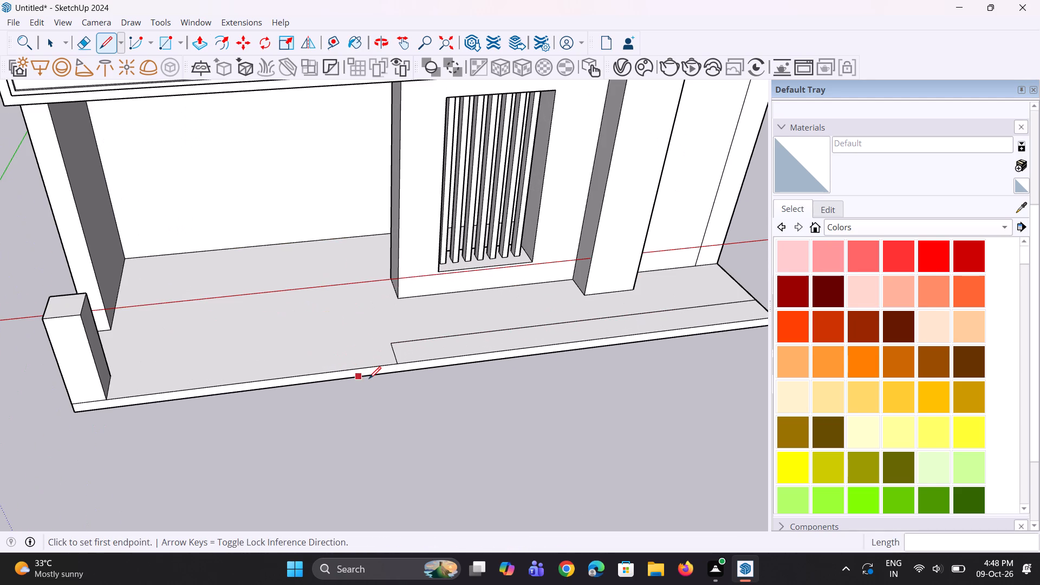
Move the short return line along the slab's front edge towards the corner pillar, lengthening the front strip.
key("space")
scroll(391, 379, "up", 4)
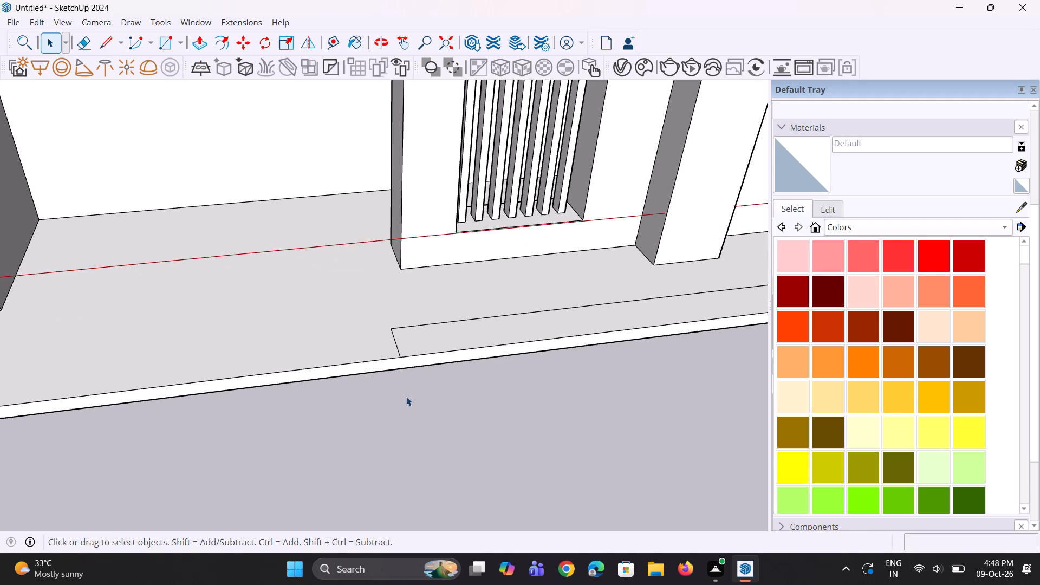
scroll(416, 397, "up", 1)
left_click(398, 348)
scroll(393, 349, "up", 2)
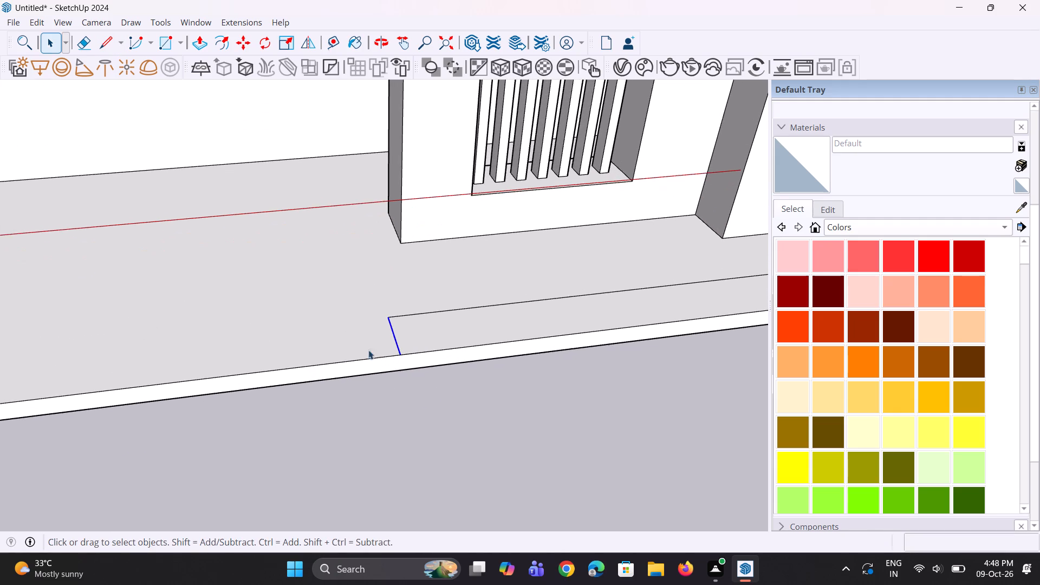
key("m")
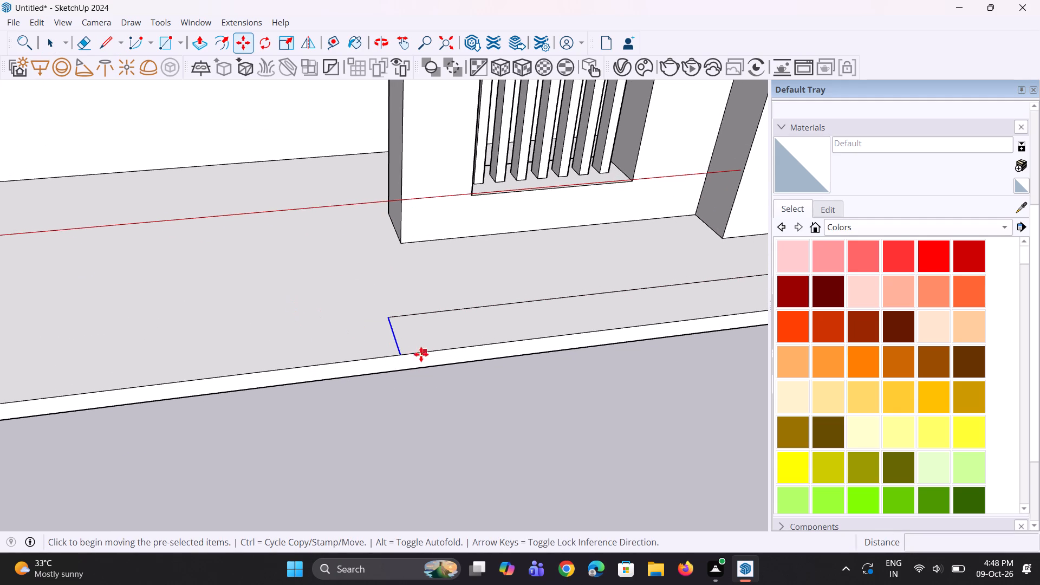
left_click(396, 354)
left_click(346, 365)
scroll(346, 391, "down", 2)
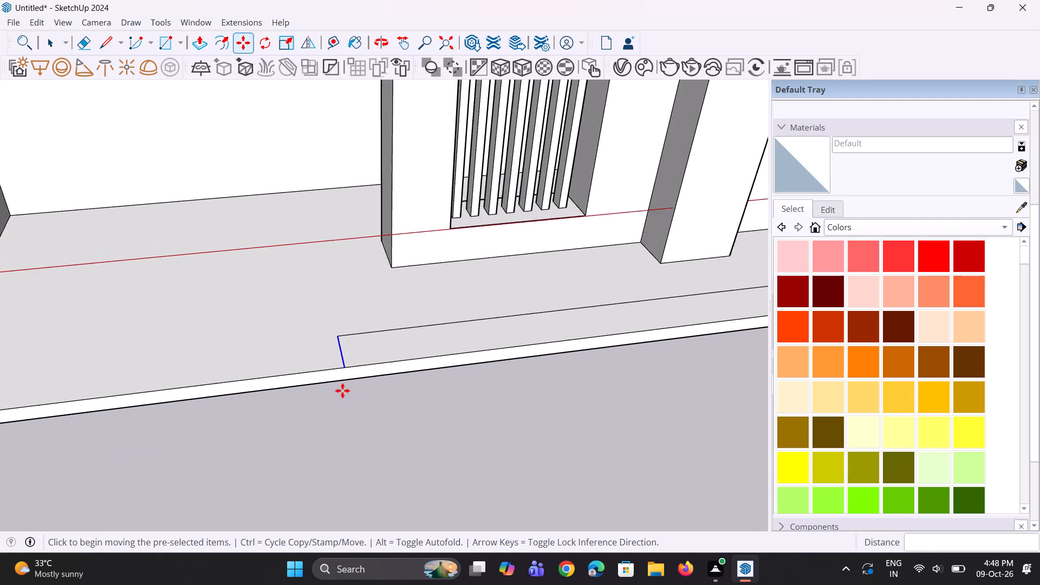
scroll(342, 391, "down", 8)
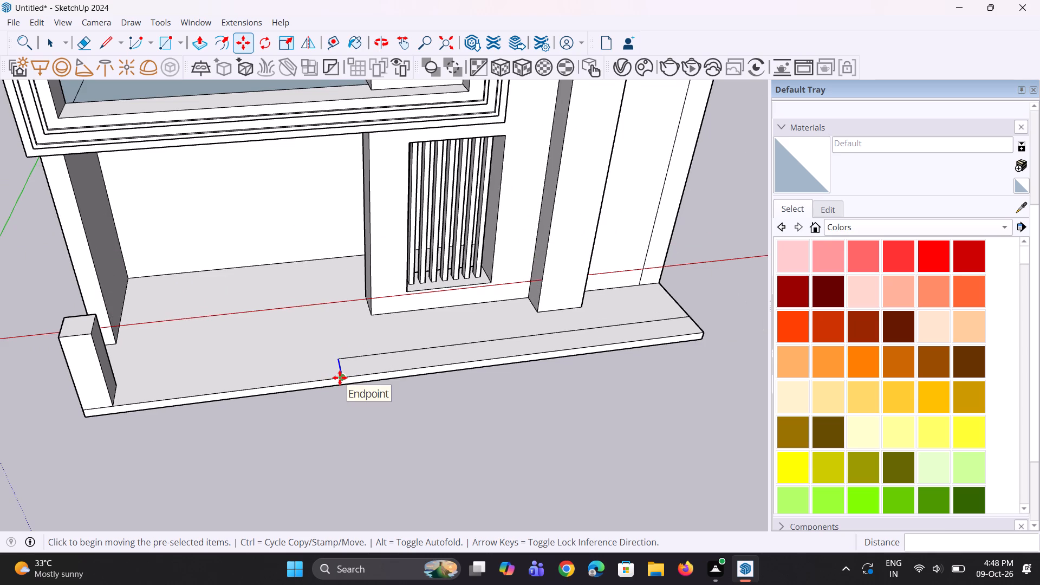
left_click(340, 378)
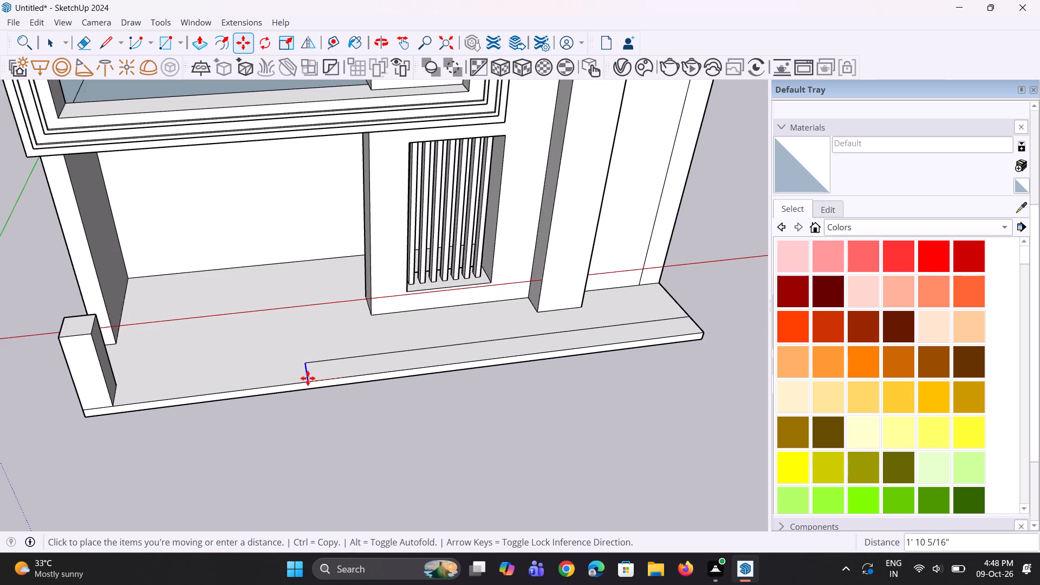
left_click(294, 381)
middle_click_drag(290, 407, 275, 388)
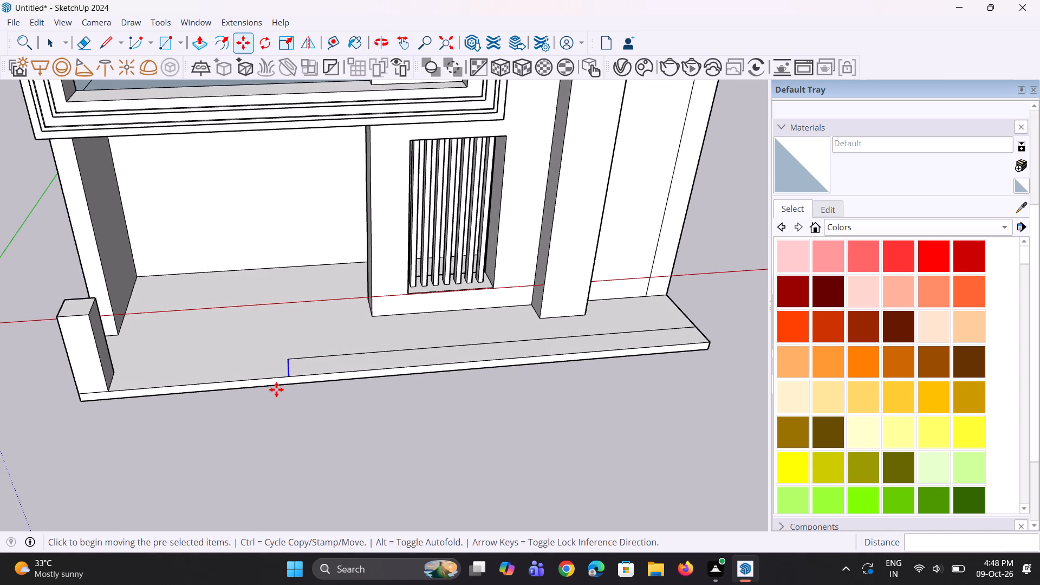
Push/Pull the front strip on the slab up to the height of the corner pillar to form a boundary wall.
key("p")
left_click(312, 363)
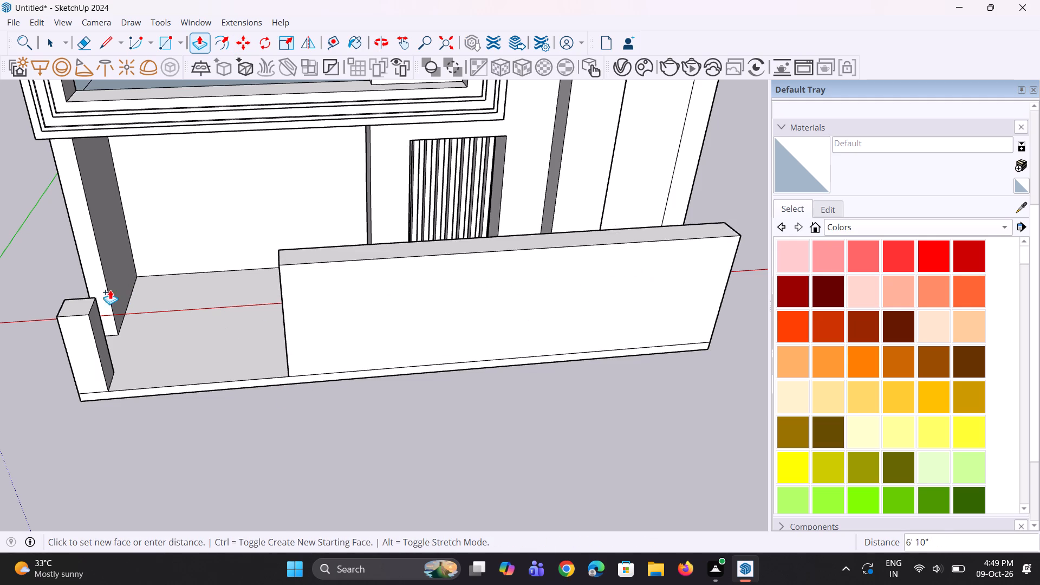
left_click(80, 297)
Push/Pull the top face of the front boundary wall up by about another 6 1/8".
middle_click_drag(252, 337, 225, 205)
scroll(267, 313, "down", 7)
middle_click_drag(277, 331, 367, 348)
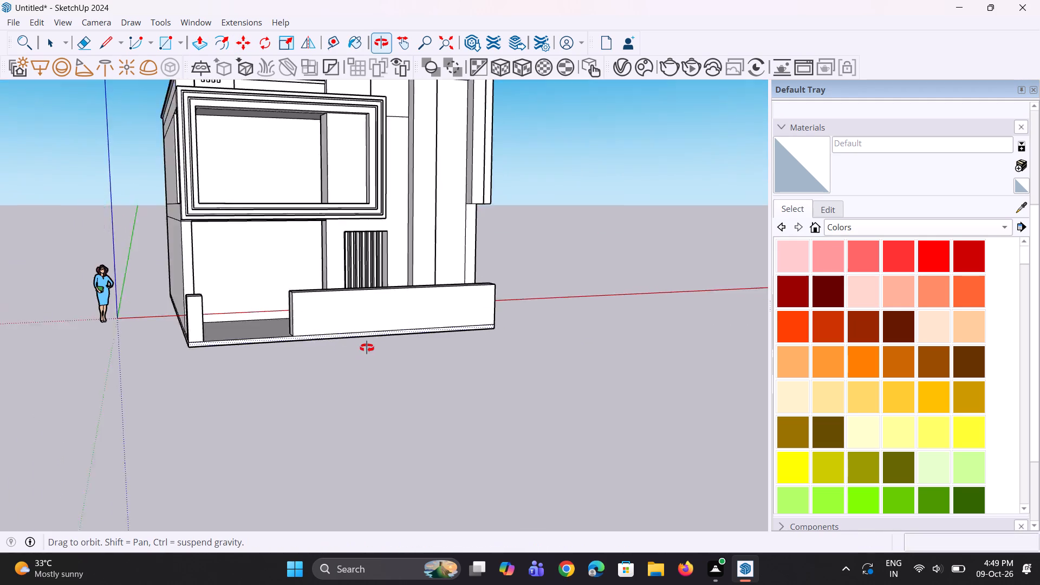
middle_click_drag(367, 348, 385, 388)
scroll(314, 317, "up", 4)
left_click(319, 302)
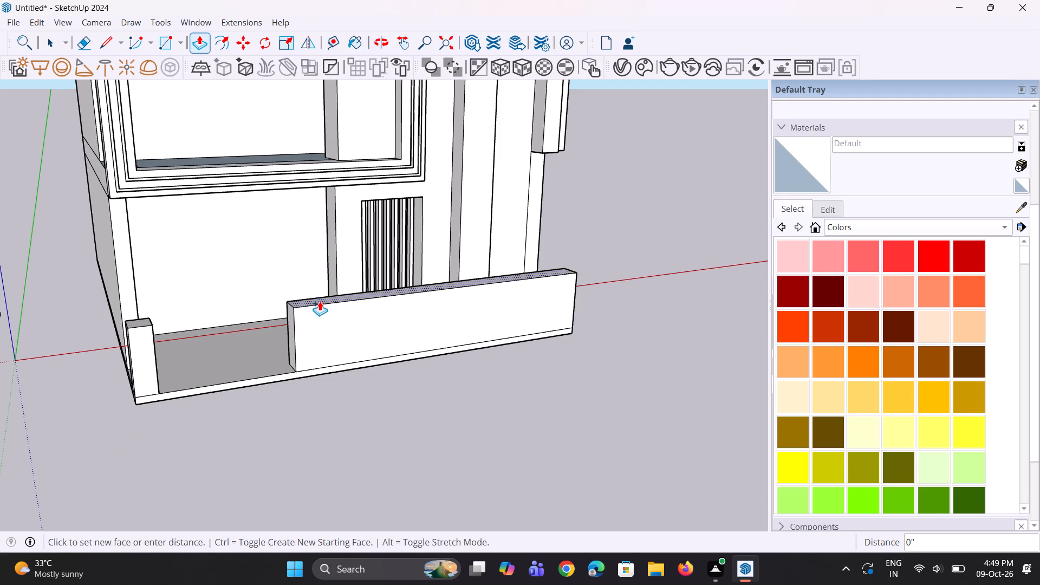
left_click(323, 295)
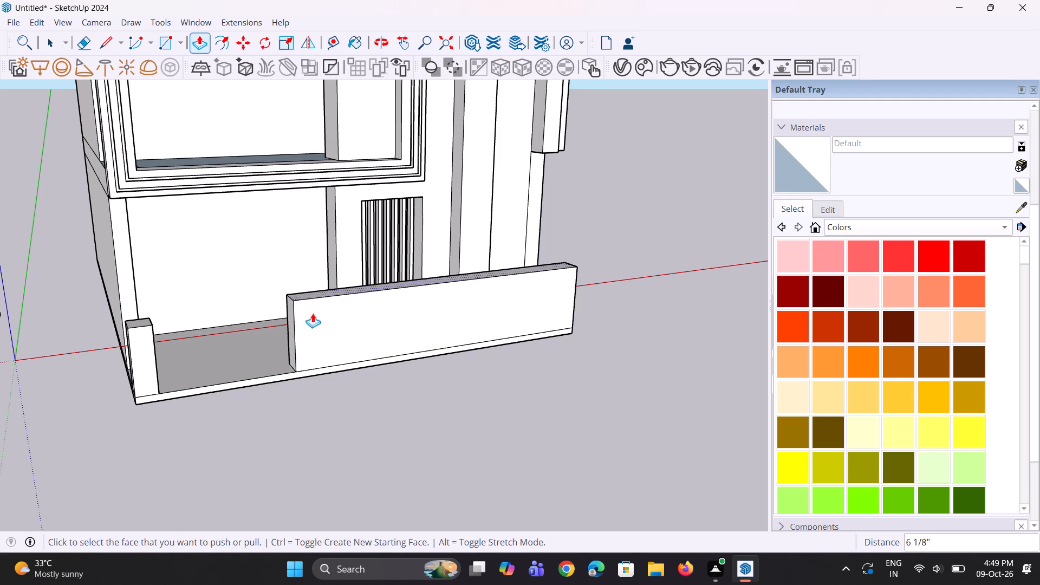
Push/Pull the house-facing long side of the front boundary wall inwards to make the wall thinner.
middle_click_drag(295, 363, 298, 380)
scroll(305, 315, "up", 8)
middle_click_drag(304, 337, 516, 370)
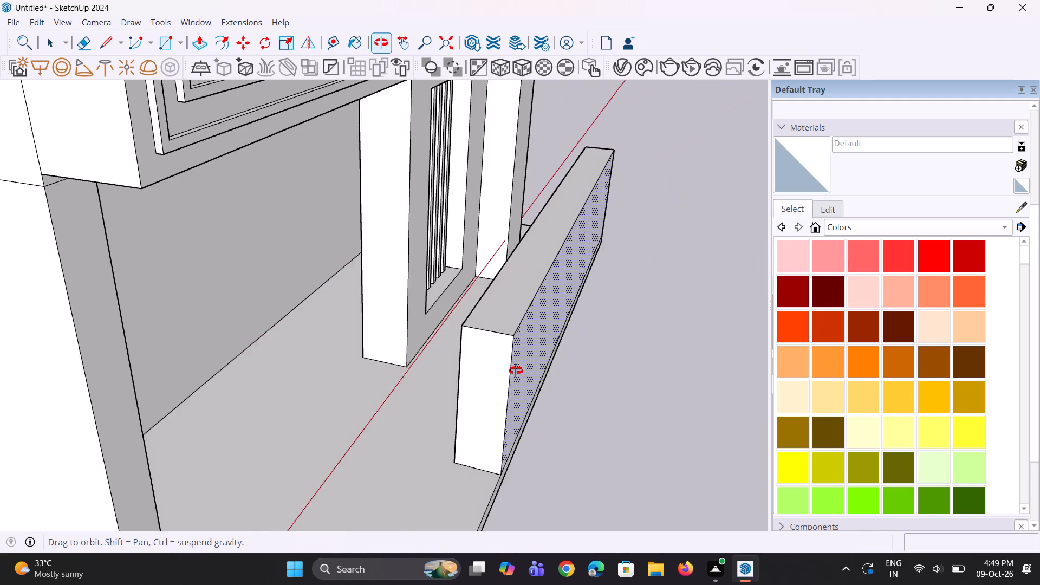
middle_click_drag(516, 370, 623, 392)
scroll(541, 377, "up", 3)
left_click(528, 366)
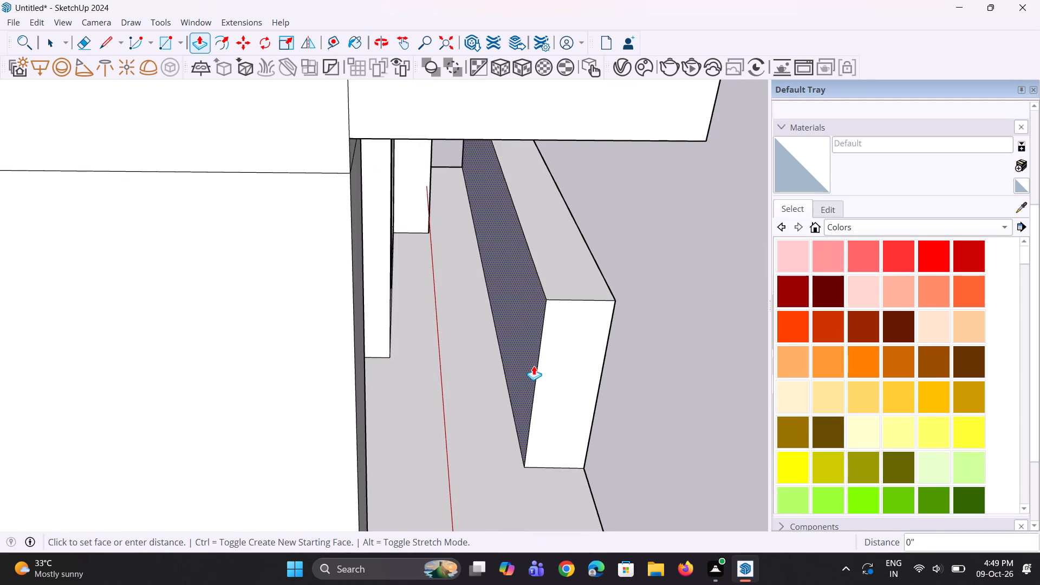
left_click(548, 368)
Copy the front wall's long outer top edge about 2 9/16" down its outer face.
middle_click_drag(552, 418, 449, 395)
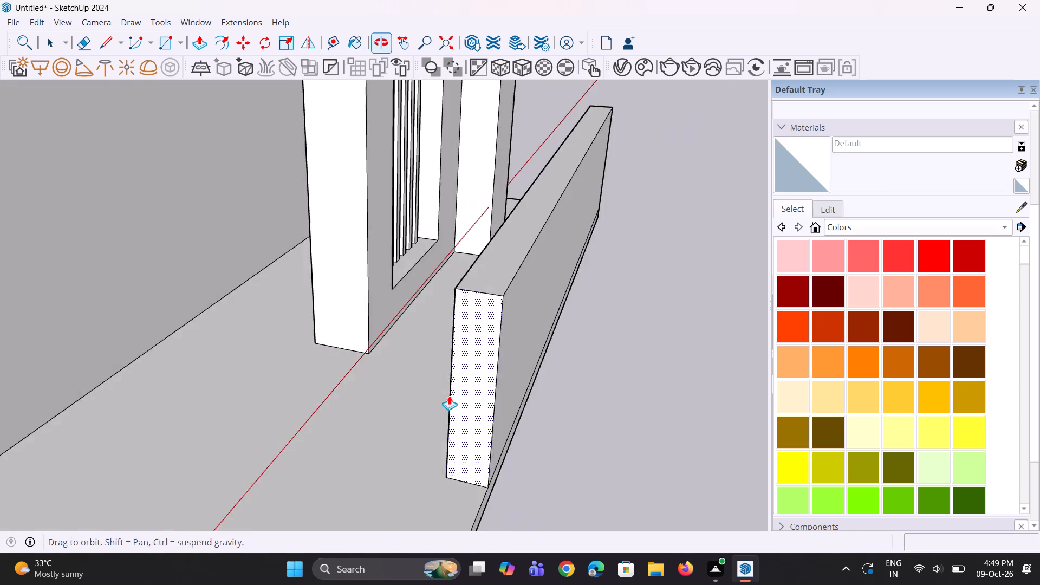
scroll(430, 388, "down", 5)
middle_click_drag(467, 393, 363, 360)
key("space")
key("space")
scroll(402, 322, "up", 2)
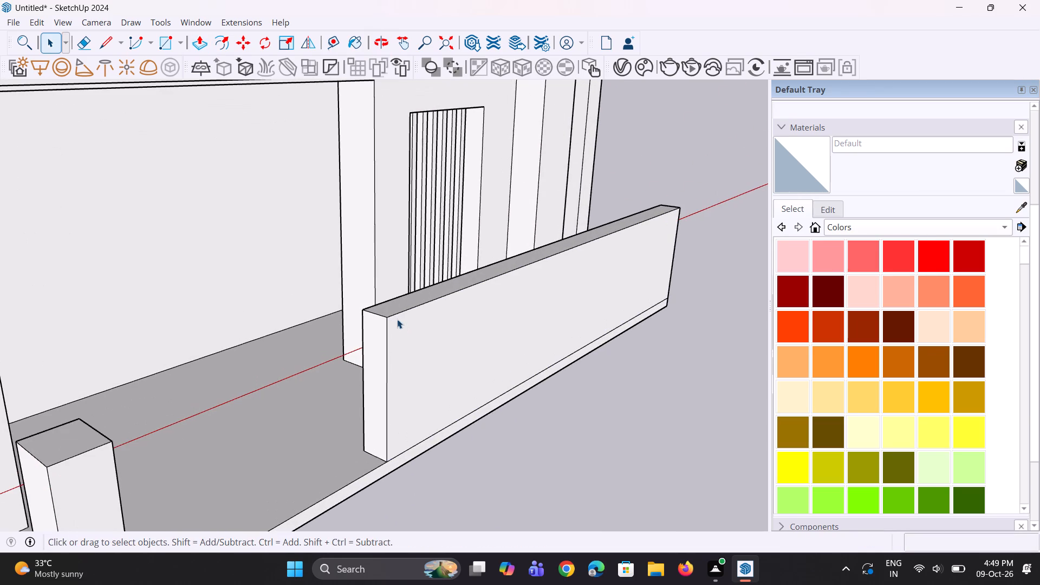
left_click(394, 316)
scroll(387, 318, "up", 2)
key("m")
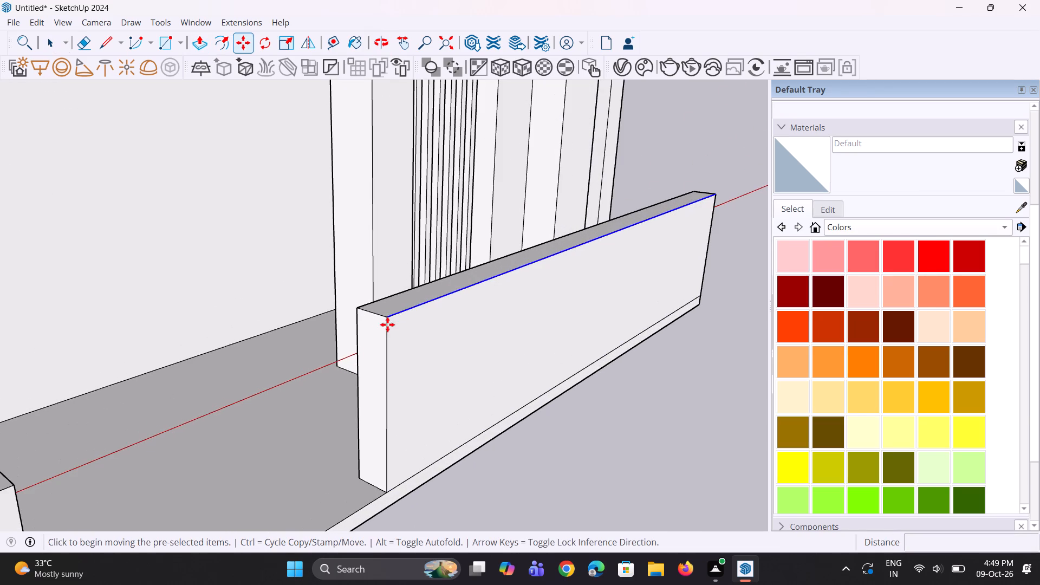
scroll(380, 322, "up", 3)
left_click(391, 317)
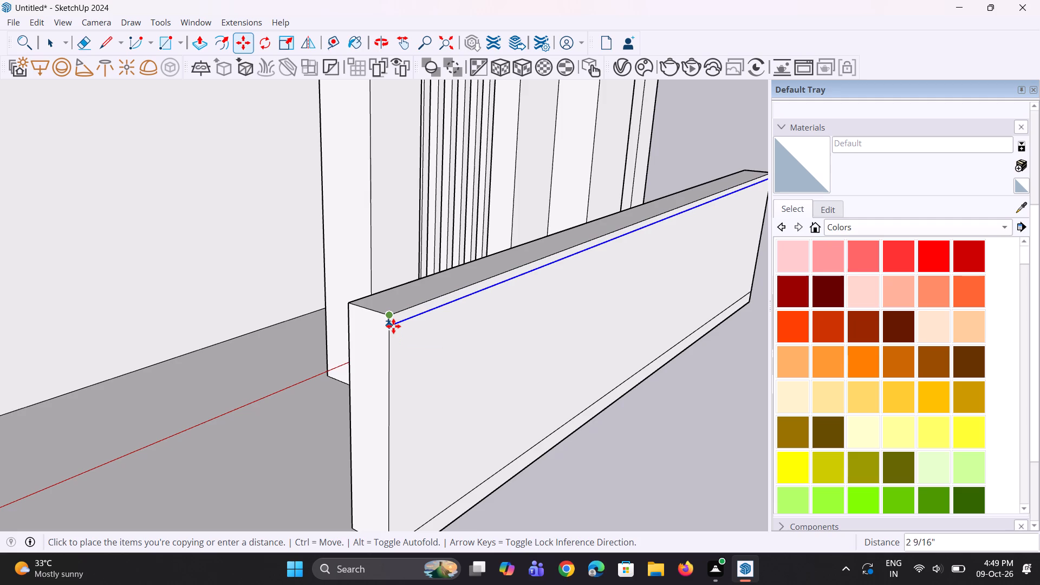
left_click(393, 328)
Copy the short top edge at the wall's pillar-side end down to meet the line on the outer face.
middle_click_drag(389, 350, 419, 364)
key("space")
scroll(418, 349, "up", 2)
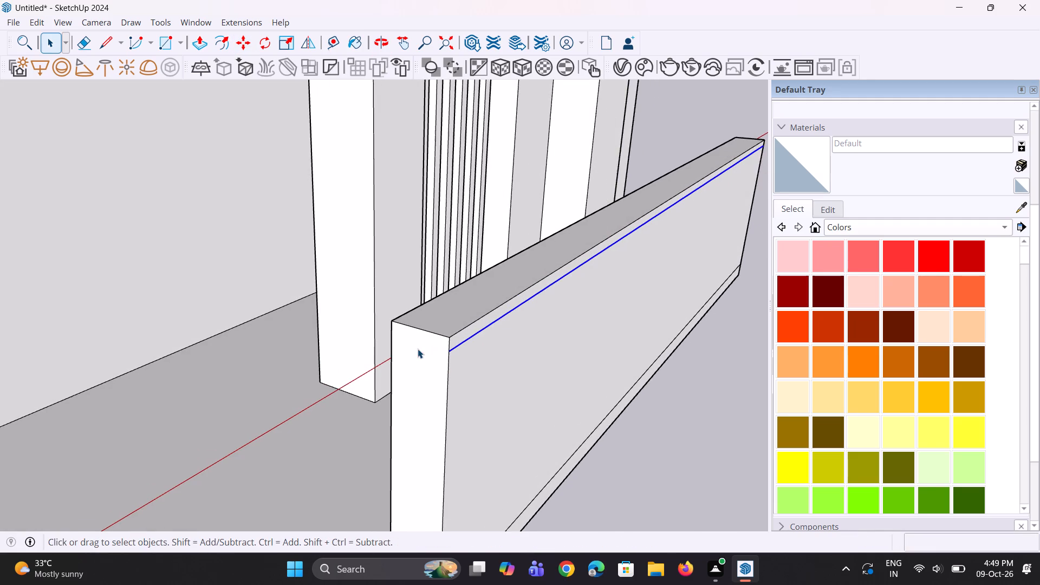
scroll(418, 349, "up", 1)
key("space")
left_click(435, 334)
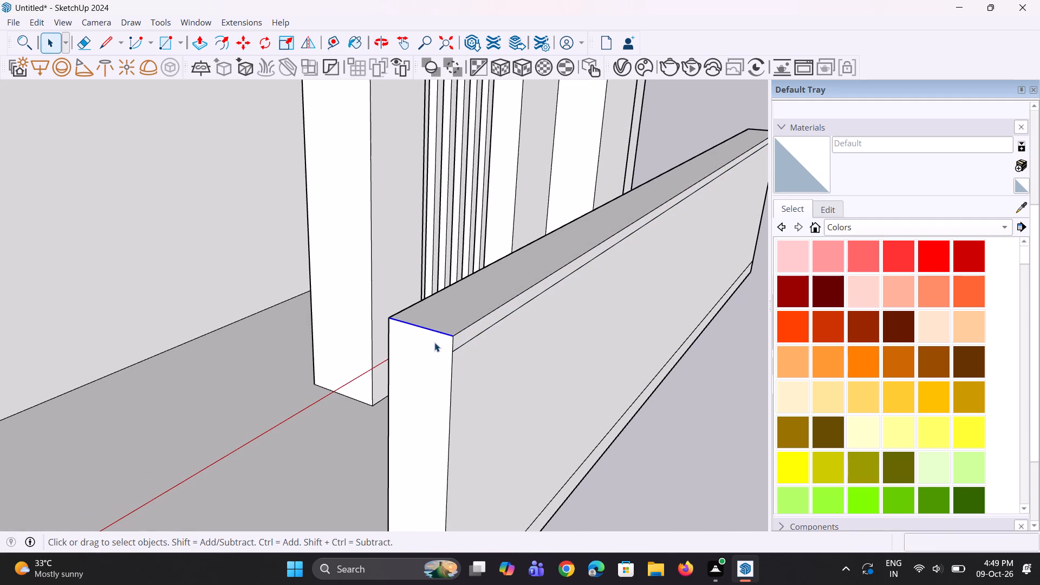
key("m")
left_click(455, 338)
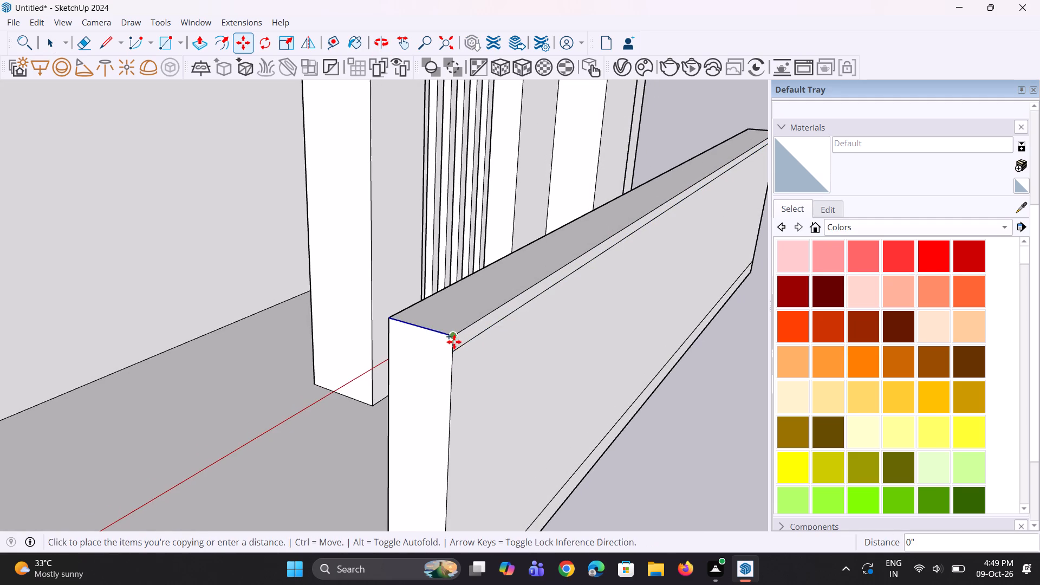
left_click(453, 348)
Push/Pull the narrow top band on the wall's outer face out about 1 3/8", and the end band by the same distance.
scroll(386, 385, "down", 4)
middle_click_drag(413, 394, 398, 403)
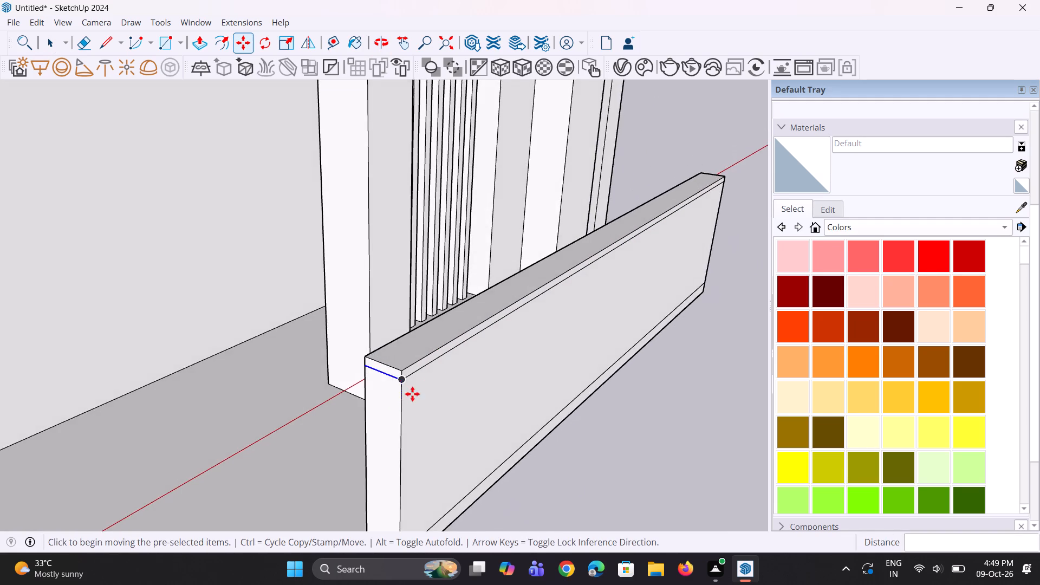
scroll(440, 369, "up", 4)
key("space")
left_click(421, 357)
scroll(410, 359, "up", 2)
key("p")
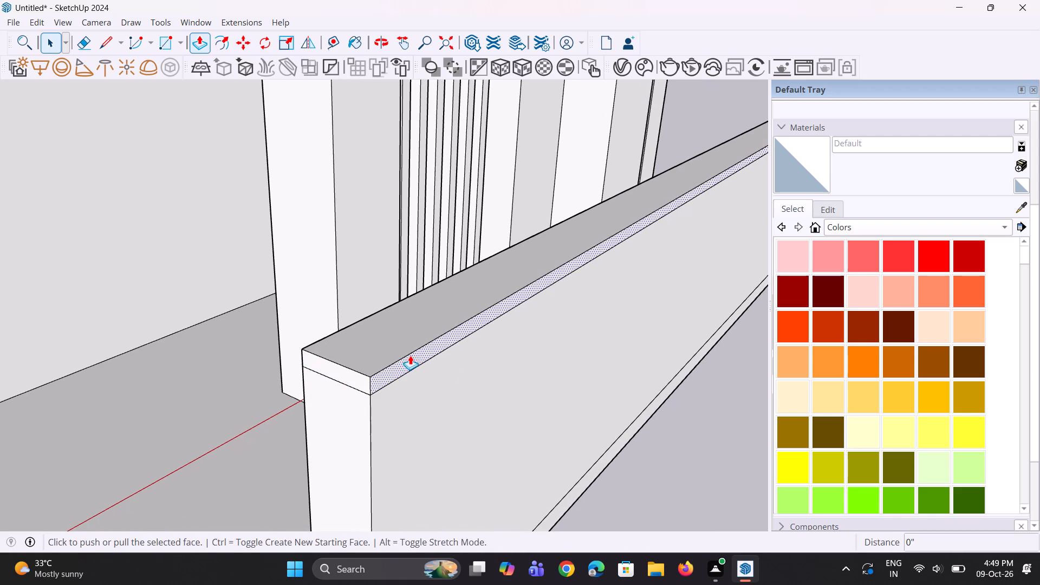
left_click(410, 355)
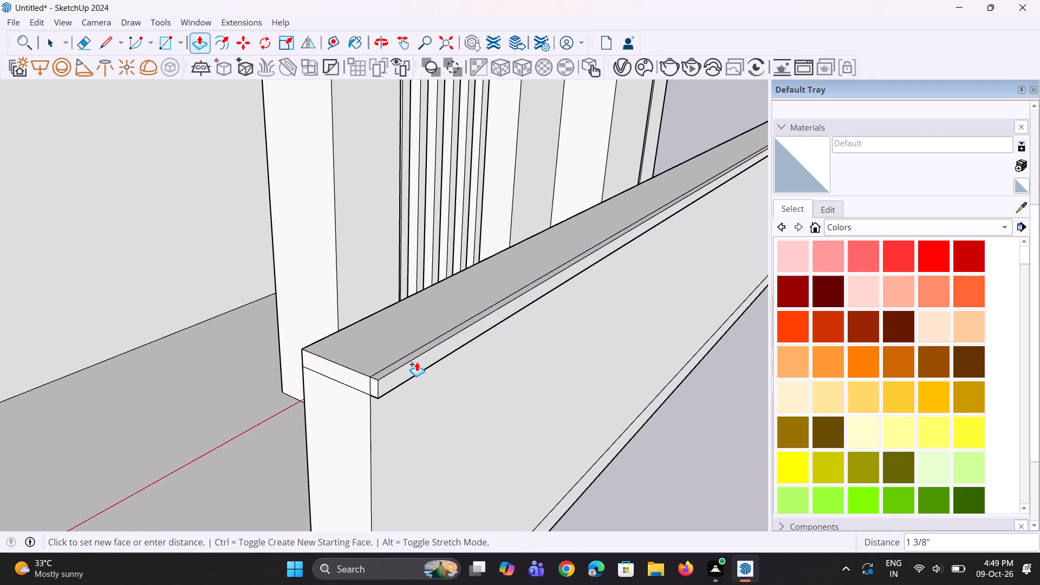
left_click(417, 362)
double_click(360, 375)
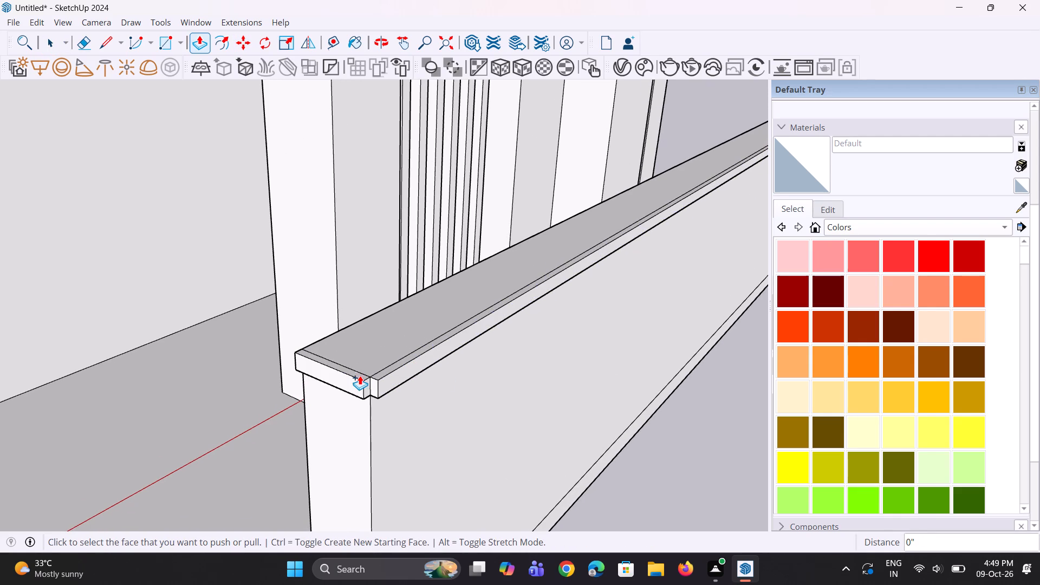
Push/Pull the end of the outer coping band flush with the end band to fill the corner notch.
scroll(372, 389, "up", 3)
left_click(373, 389)
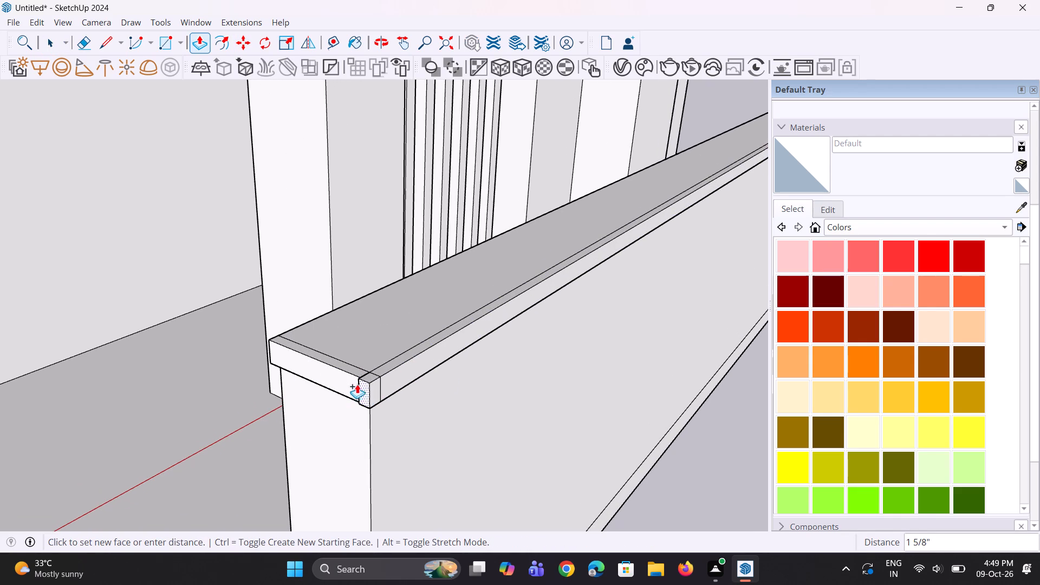
left_click(350, 372)
Erase the leftover seam lines on the side and top faces at the coping's corner.
scroll(365, 395, "up", 1)
middle_click_drag(366, 395, 375, 396)
scroll(370, 390, "up", 2)
key("e")
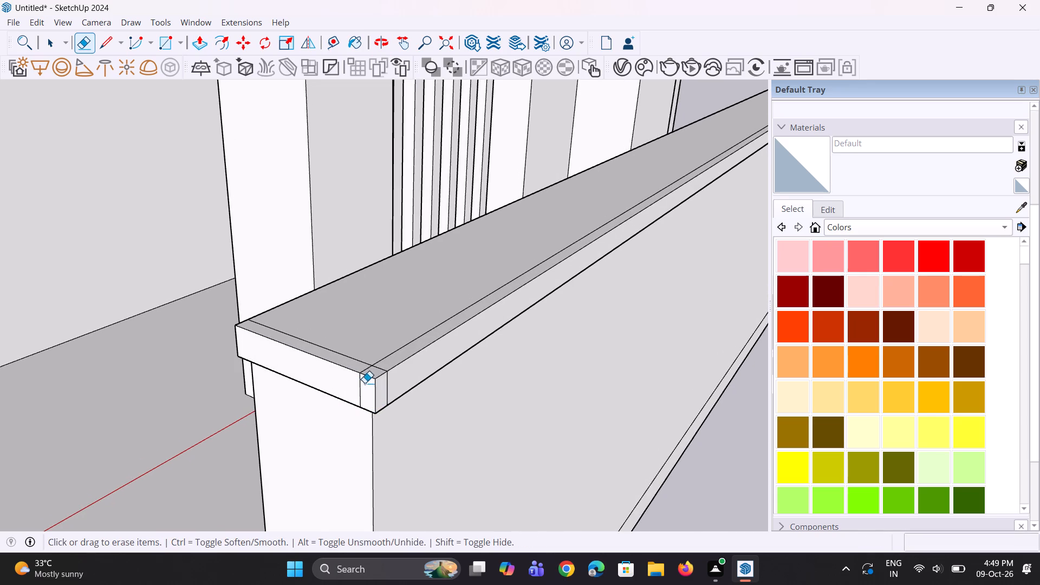
left_click(360, 384)
left_click(365, 368)
scroll(380, 386, "up", 1)
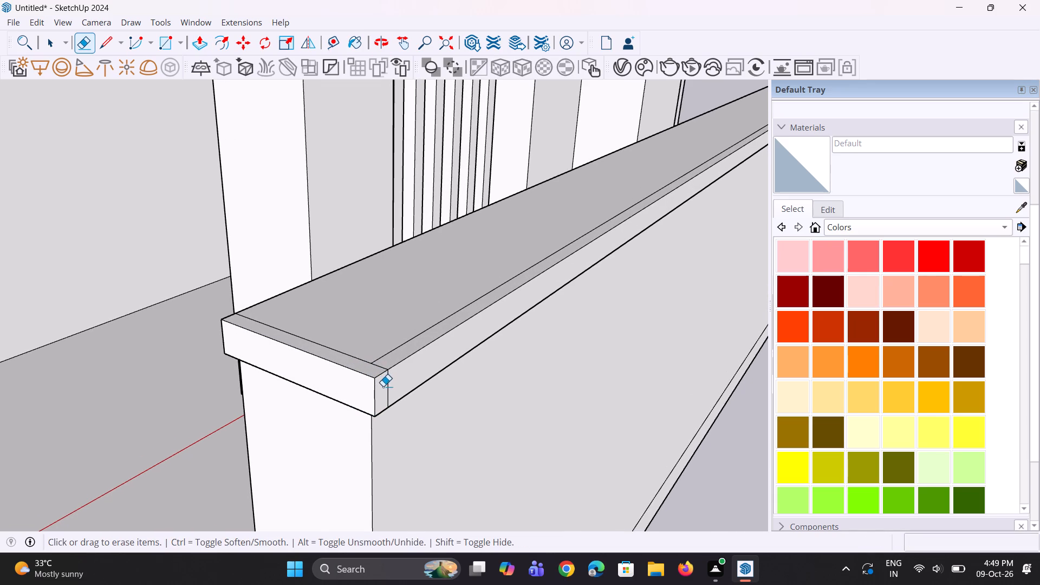
left_click(389, 387)
scroll(387, 372, "up", 1)
left_click(385, 367)
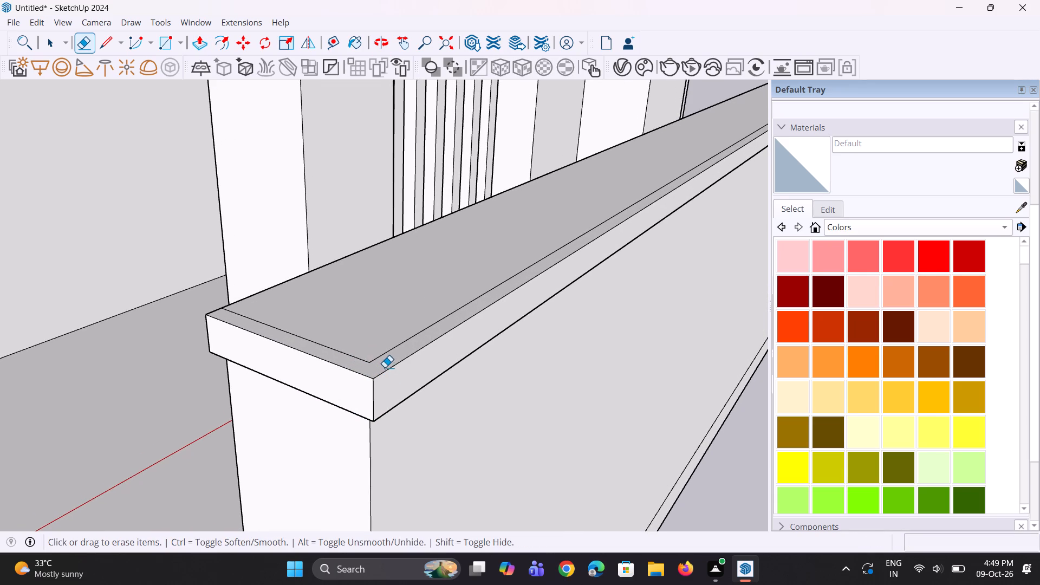
Examine the front boundary wall with its coping, the corner pillar and the house facade from several sides.
scroll(326, 374, "down", 11)
middle_click_drag(348, 390, 263, 349)
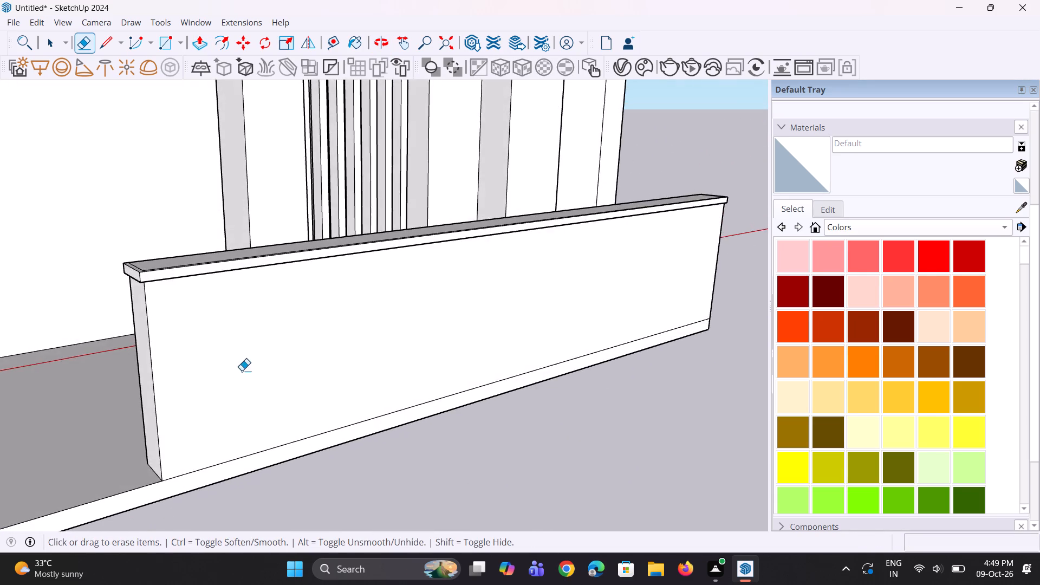
scroll(239, 381, "down", 4)
scroll(296, 381, "down", 3)
middle_click_drag(297, 379, 197, 406)
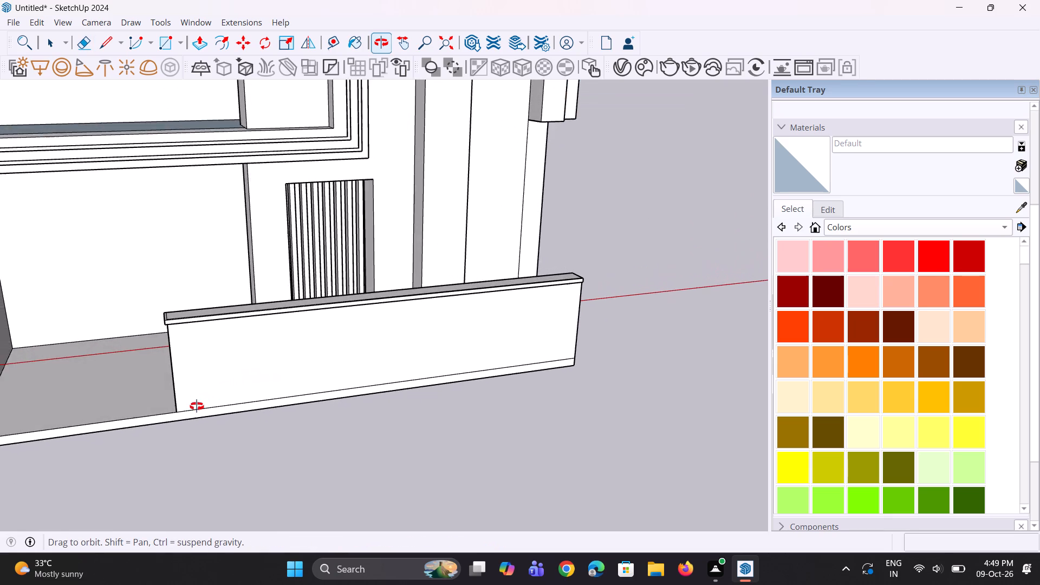
middle_click_drag(197, 406, 197, 407)
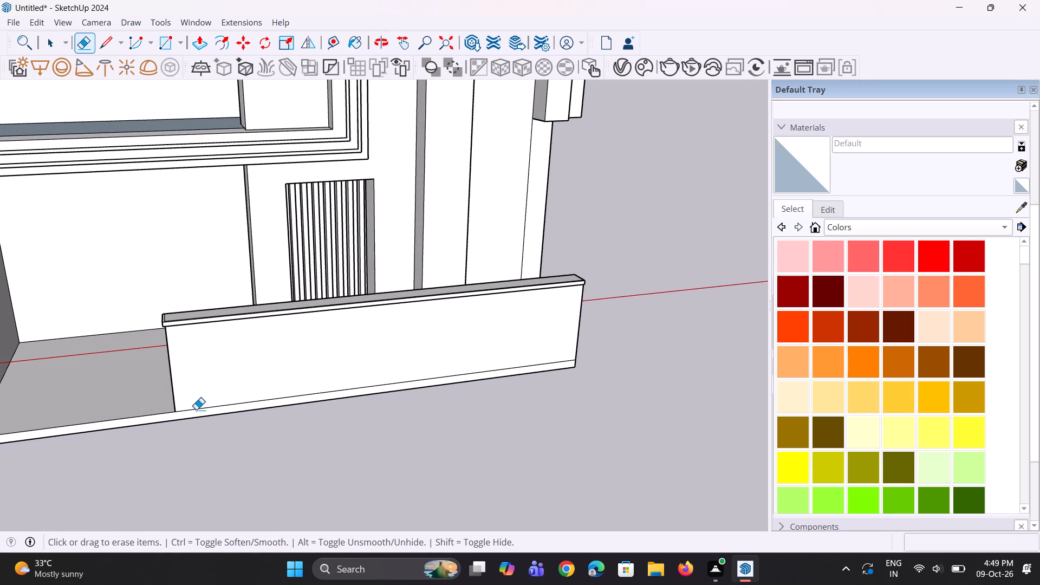
middle_click_drag(198, 409, 574, 425)
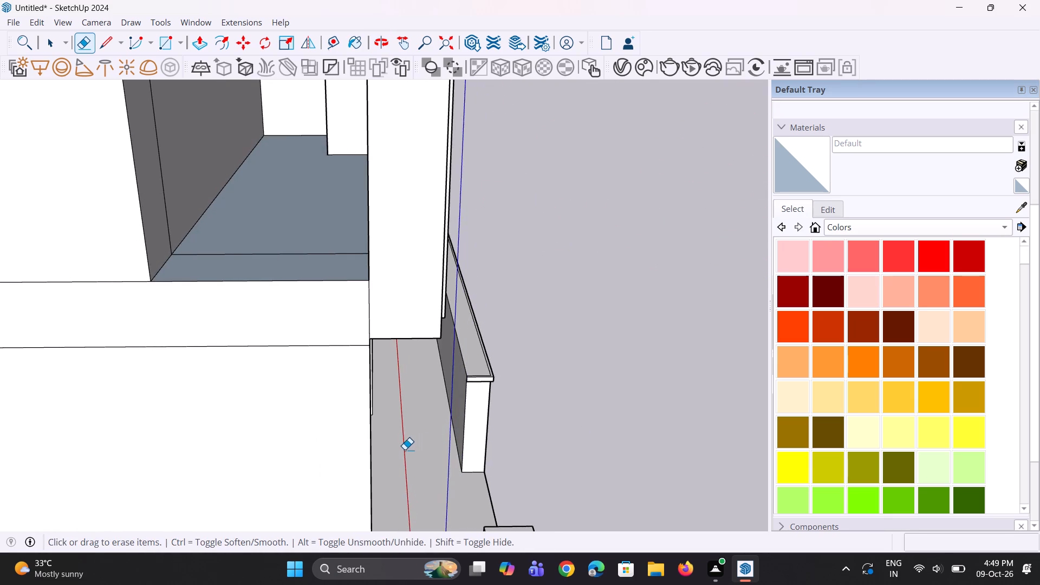
scroll(402, 451, "up", 3)
scroll(443, 462, "down", 2)
scroll(476, 490, "down", 3)
middle_click_drag(522, 525, 441, 485)
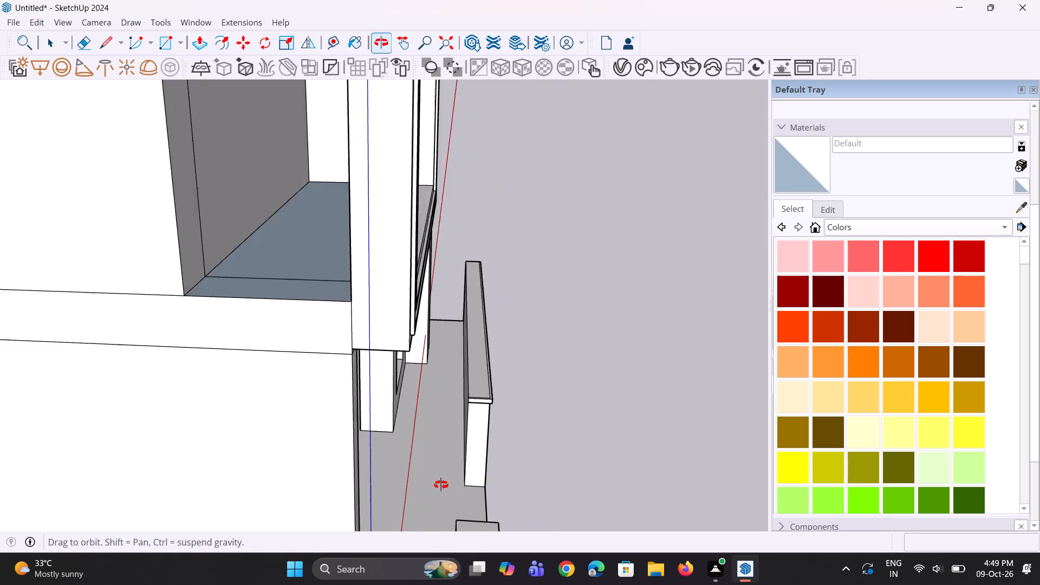
middle_click_drag(441, 485, 428, 475)
scroll(420, 469, "down", 6)
middle_click_drag(499, 466, 165, 415)
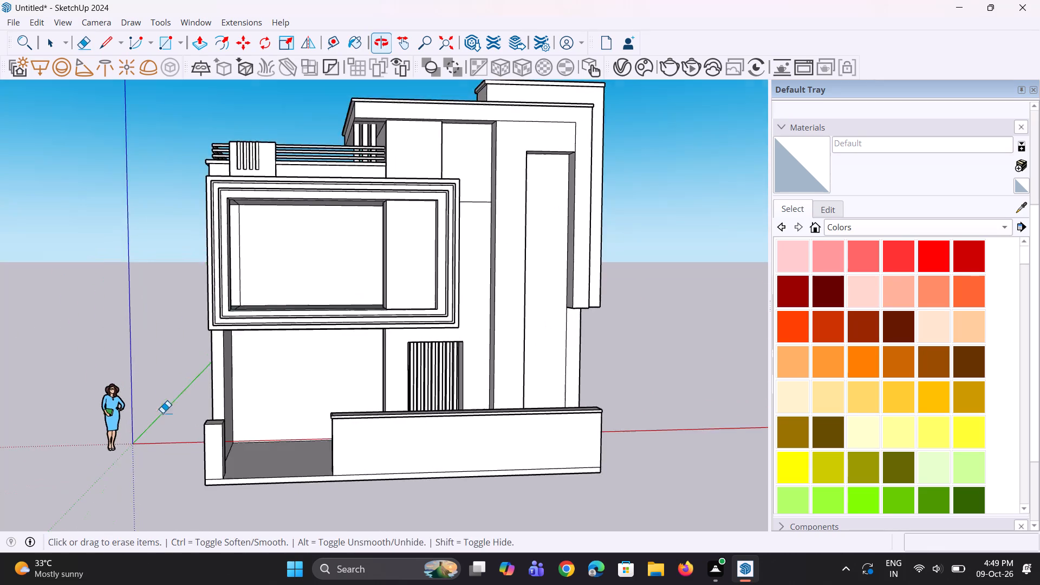
scroll(352, 474, "up", 4)
middle_click_drag(368, 478, 368, 440)
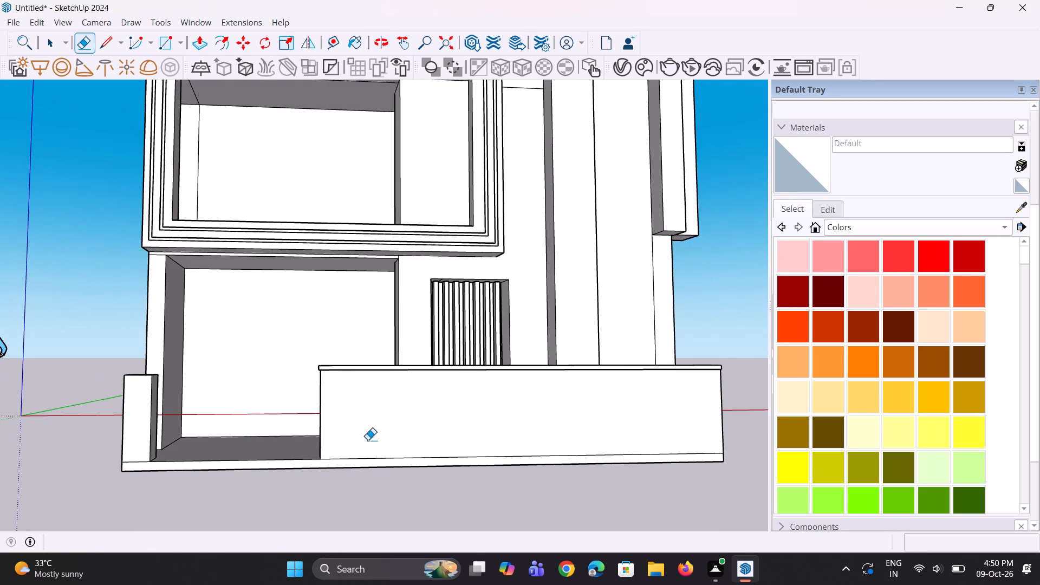
Undo the boundary wall coping's seam erasures, corner fill and projections, back to the flat outlined top band.
scroll(464, 422, "up", 2)
middle_click_drag(483, 422, 414, 506)
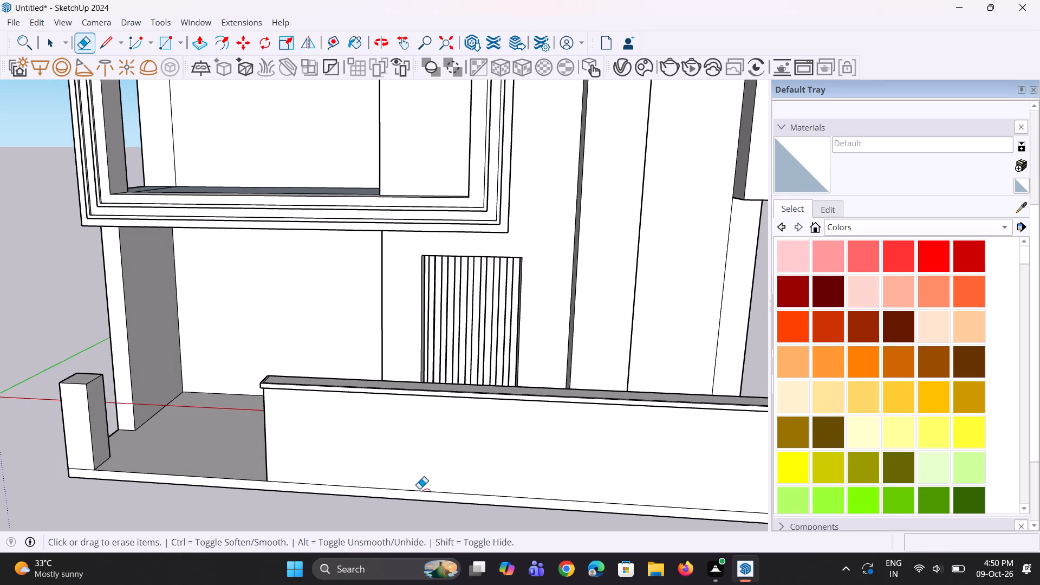
key("ctrl+z")
key("ctrl+z")
key("ctrl+z")
key("ctrl+z")
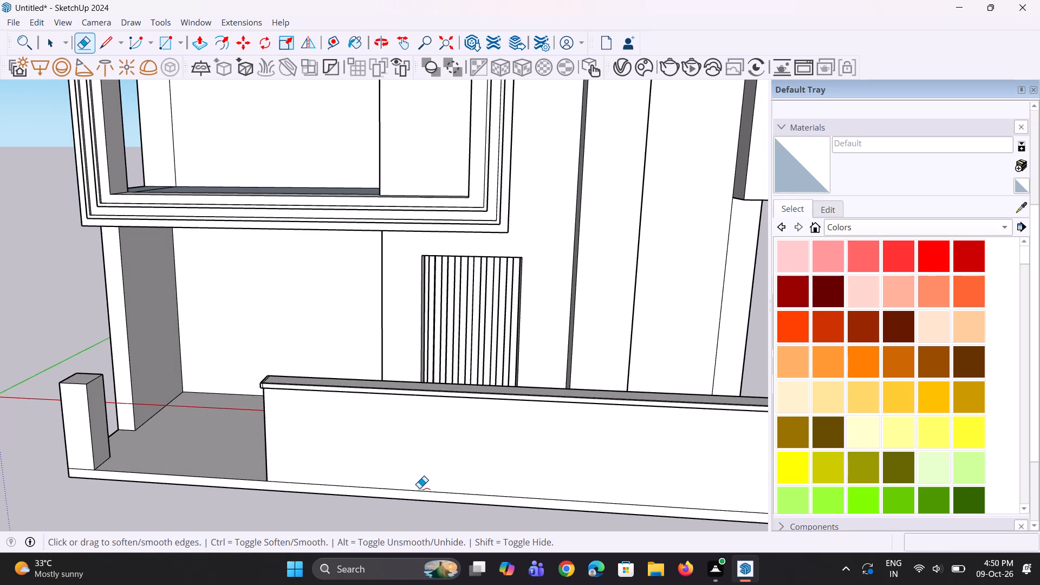
key("ctrl+z")
key("ctrl+z")
key("ctrl+z")
scroll(392, 432, "down", 6)
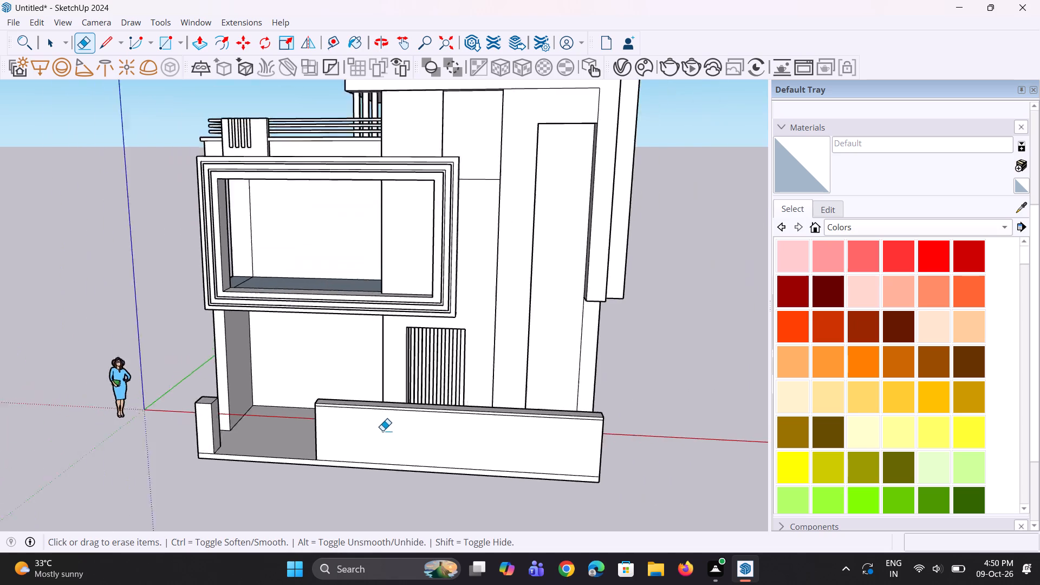
scroll(382, 431, "down", 1)
middle_click_drag(433, 455, 522, 401)
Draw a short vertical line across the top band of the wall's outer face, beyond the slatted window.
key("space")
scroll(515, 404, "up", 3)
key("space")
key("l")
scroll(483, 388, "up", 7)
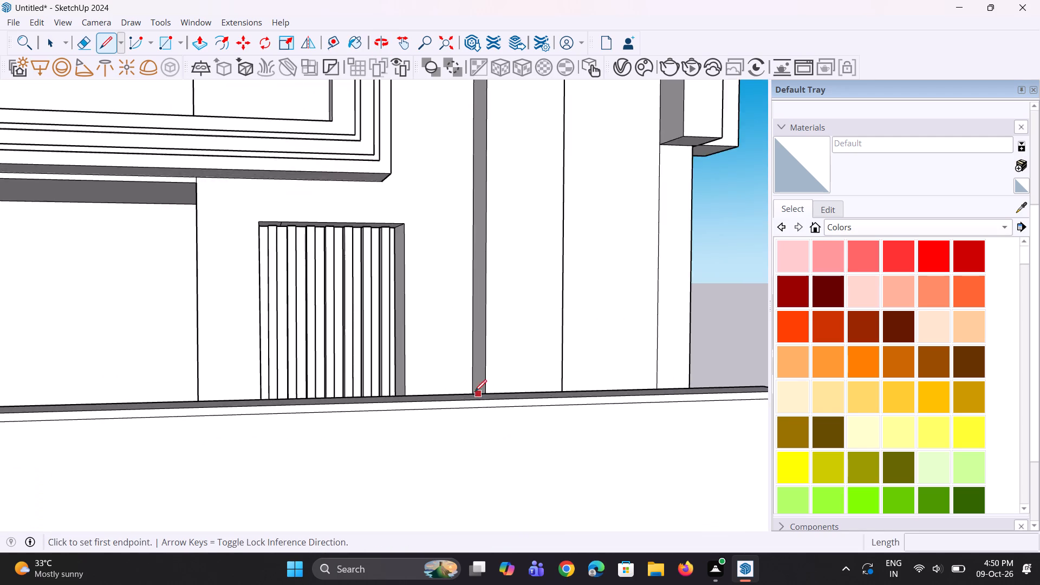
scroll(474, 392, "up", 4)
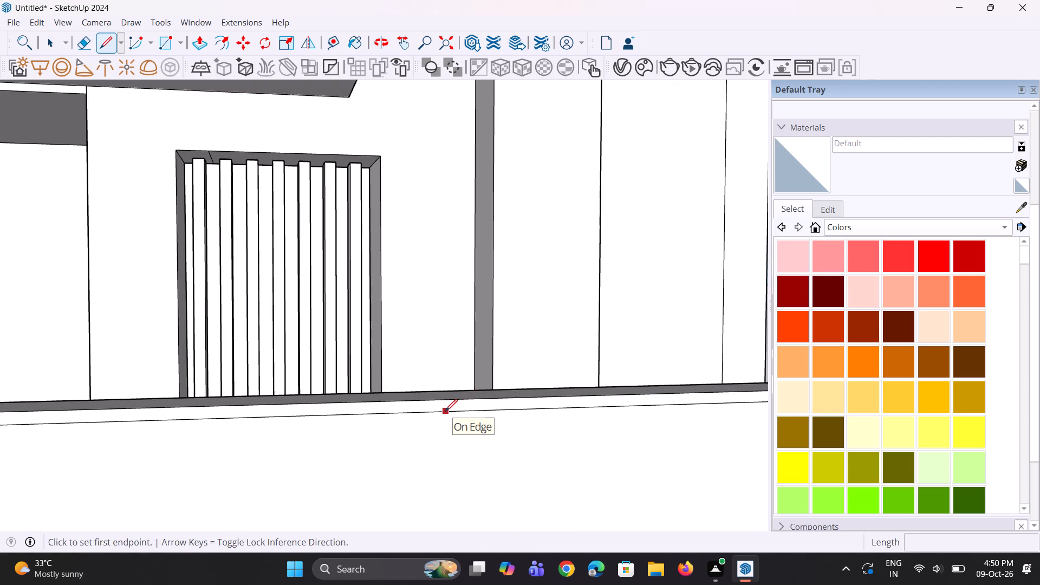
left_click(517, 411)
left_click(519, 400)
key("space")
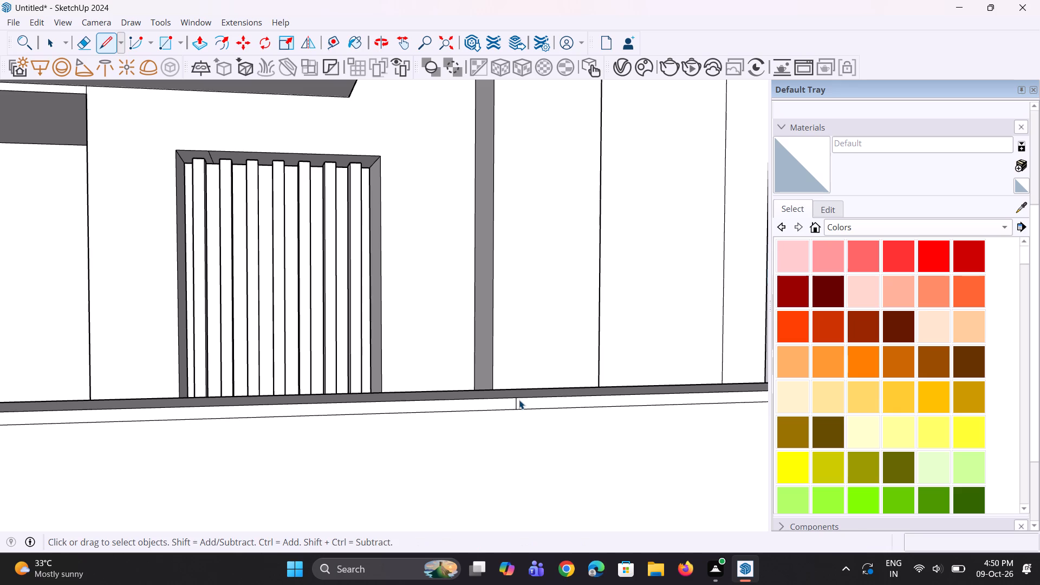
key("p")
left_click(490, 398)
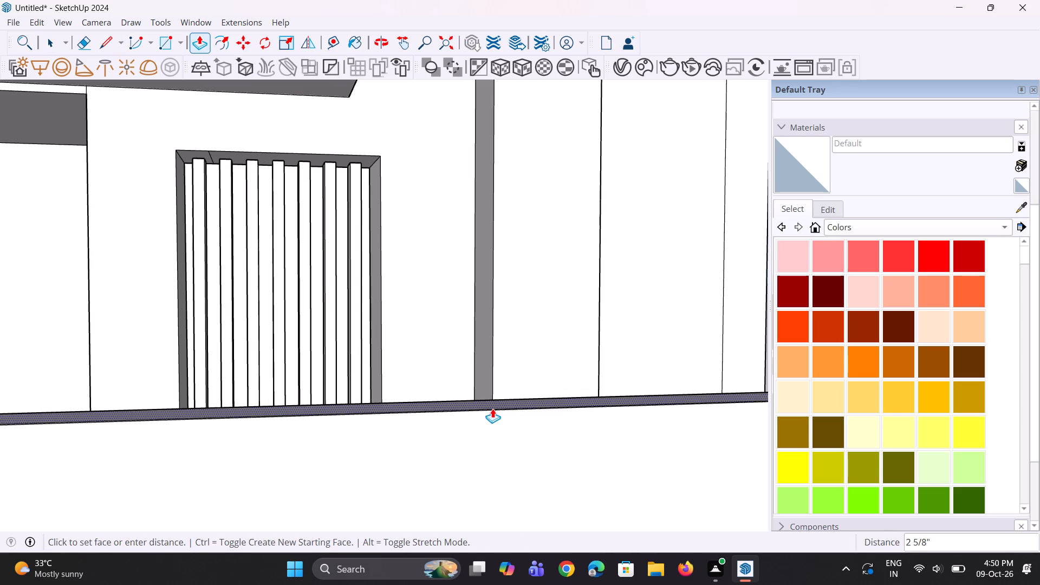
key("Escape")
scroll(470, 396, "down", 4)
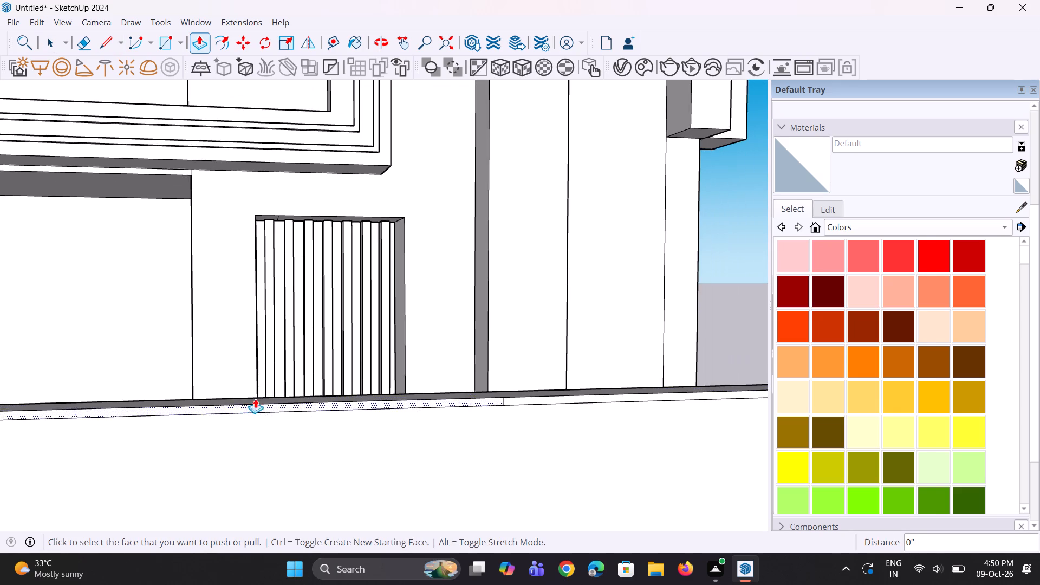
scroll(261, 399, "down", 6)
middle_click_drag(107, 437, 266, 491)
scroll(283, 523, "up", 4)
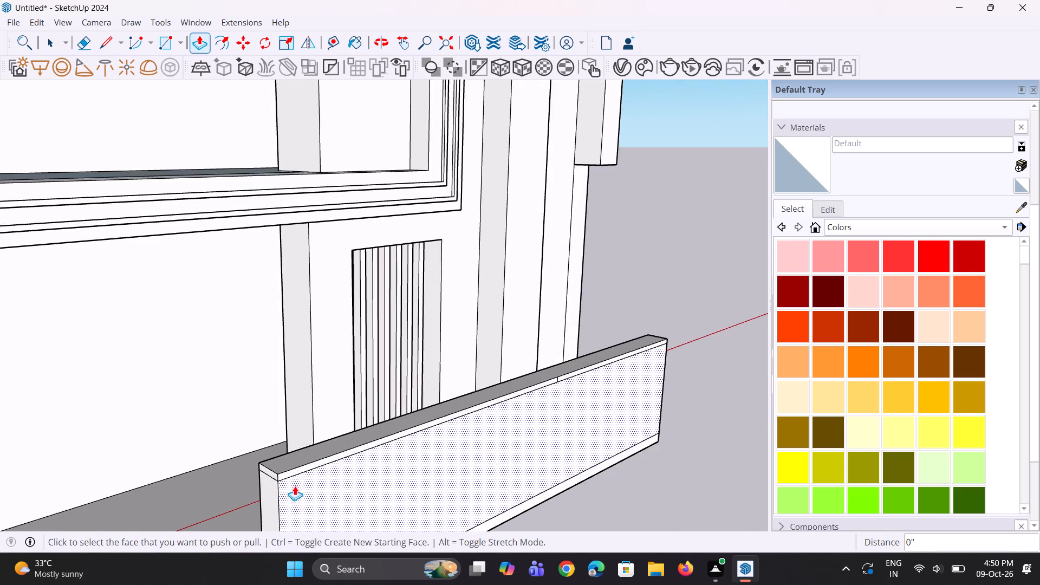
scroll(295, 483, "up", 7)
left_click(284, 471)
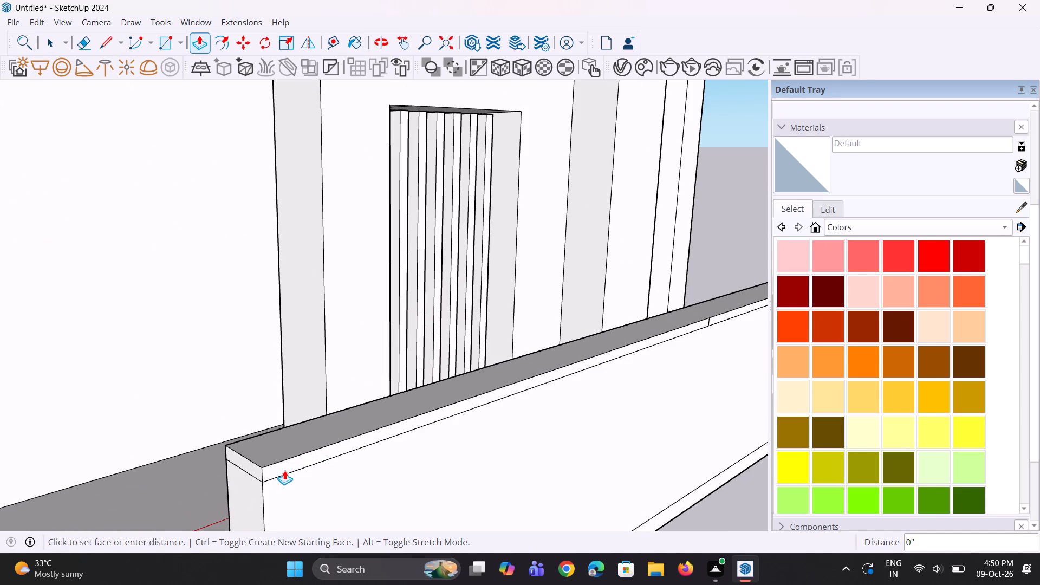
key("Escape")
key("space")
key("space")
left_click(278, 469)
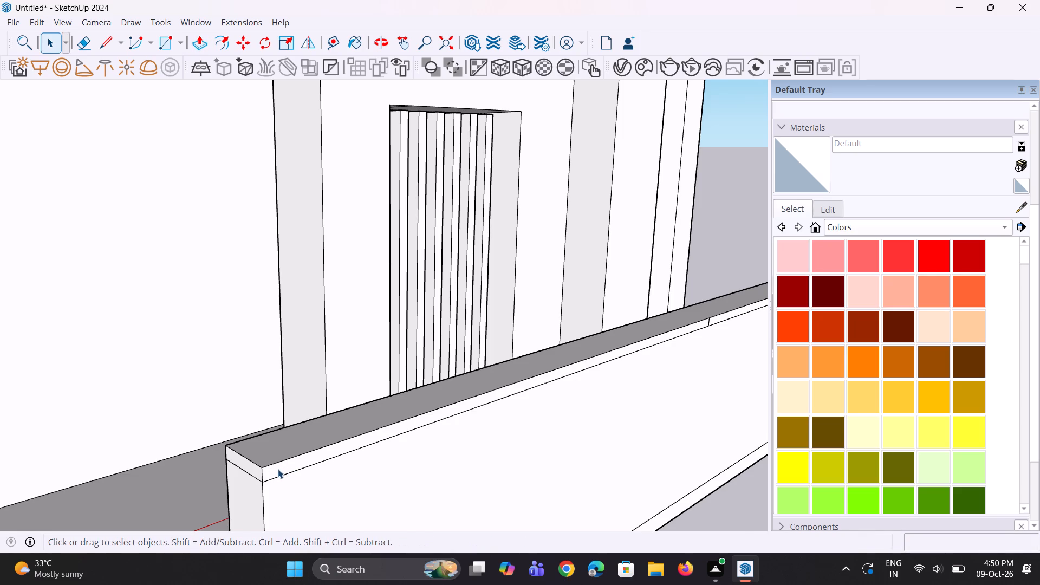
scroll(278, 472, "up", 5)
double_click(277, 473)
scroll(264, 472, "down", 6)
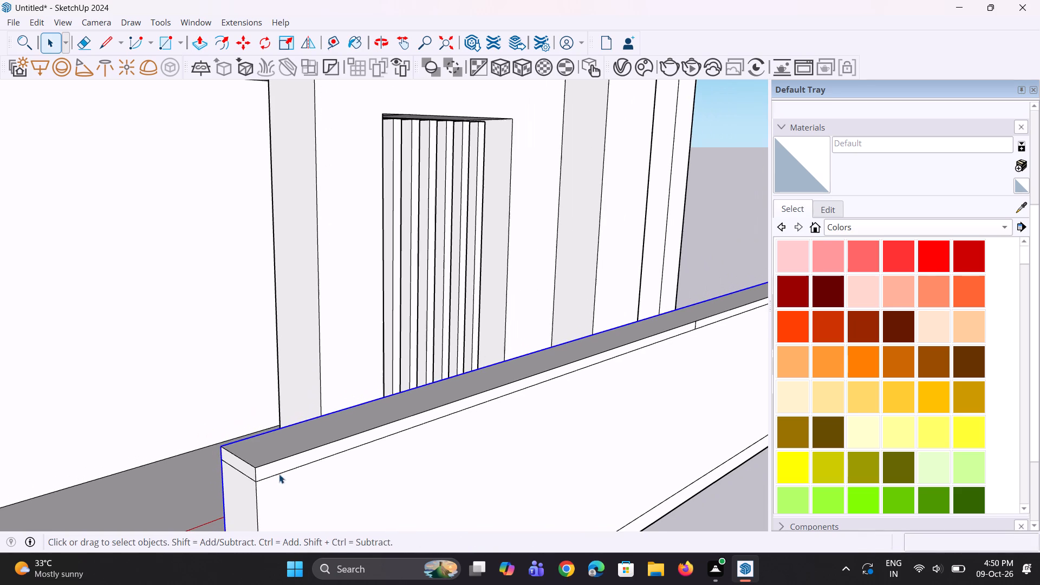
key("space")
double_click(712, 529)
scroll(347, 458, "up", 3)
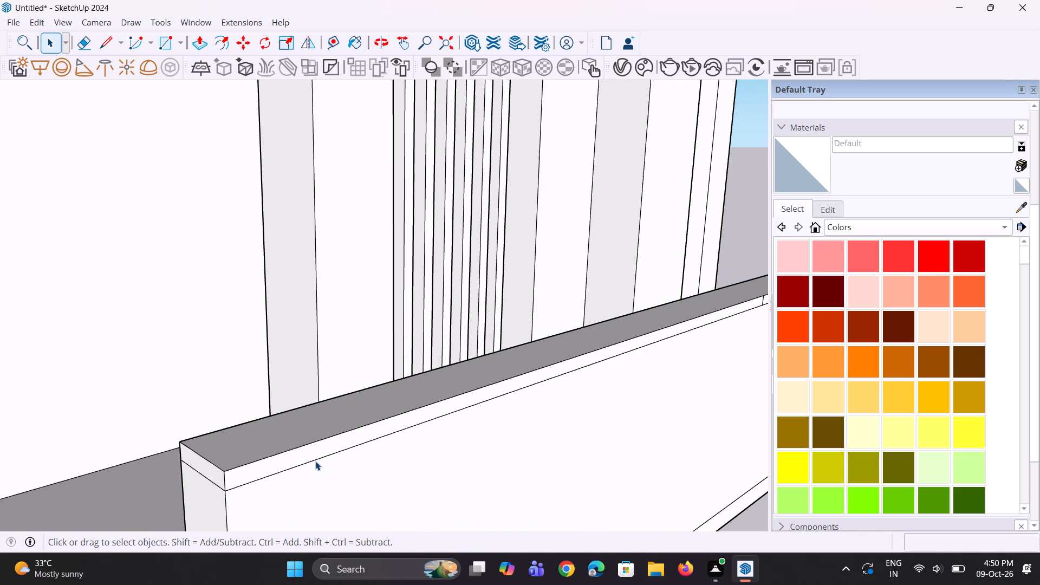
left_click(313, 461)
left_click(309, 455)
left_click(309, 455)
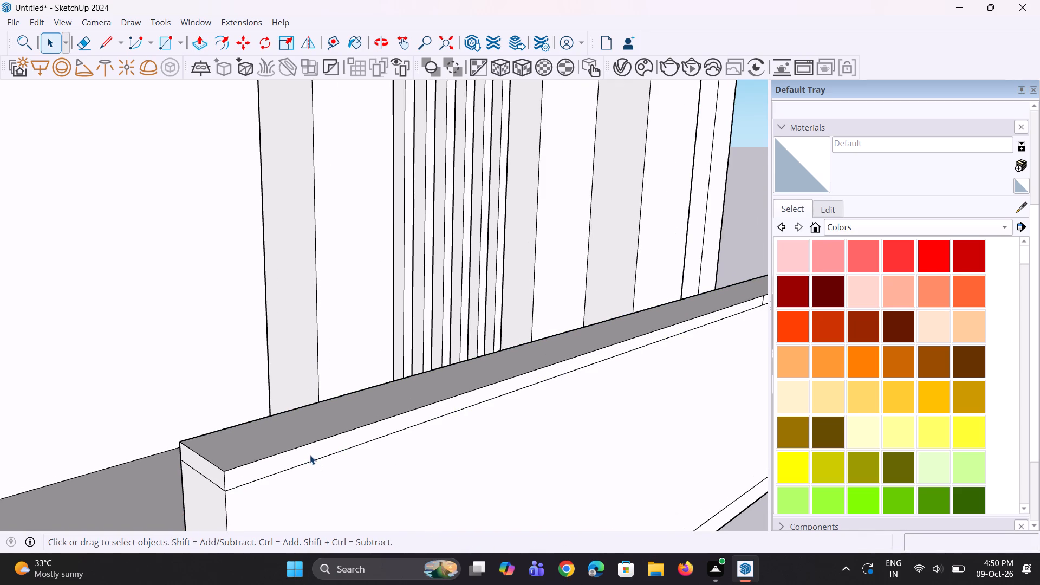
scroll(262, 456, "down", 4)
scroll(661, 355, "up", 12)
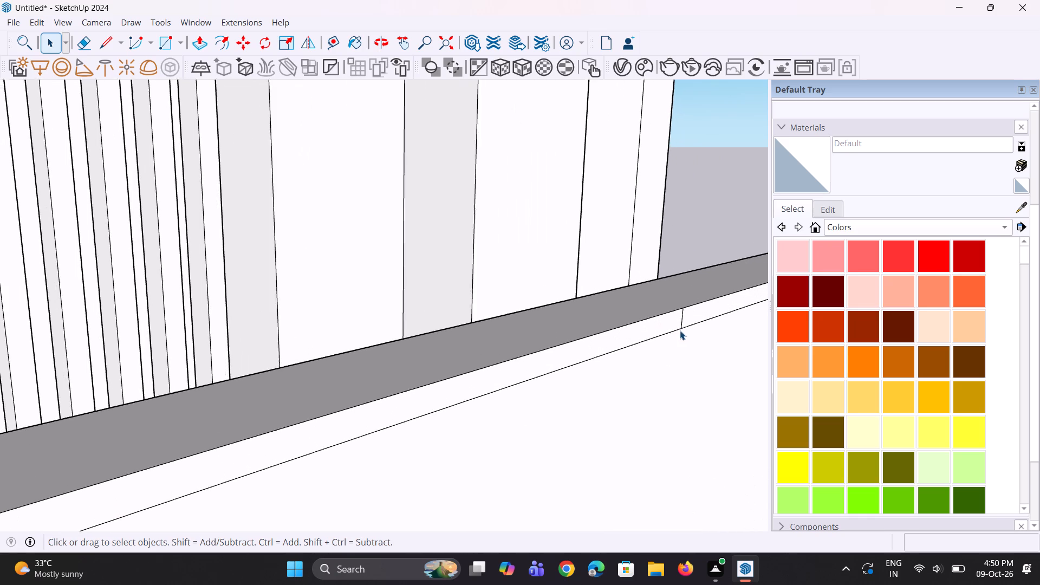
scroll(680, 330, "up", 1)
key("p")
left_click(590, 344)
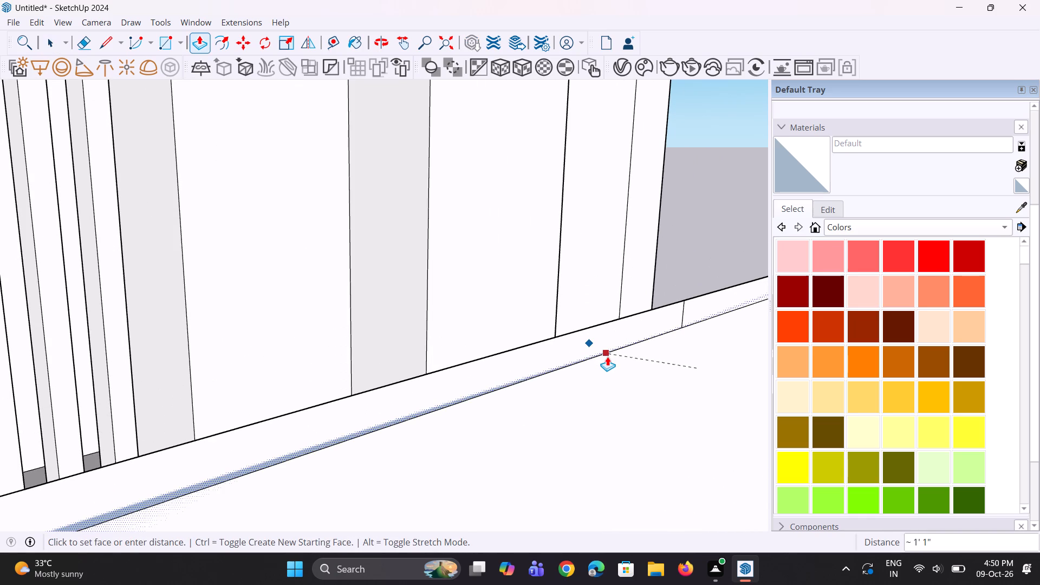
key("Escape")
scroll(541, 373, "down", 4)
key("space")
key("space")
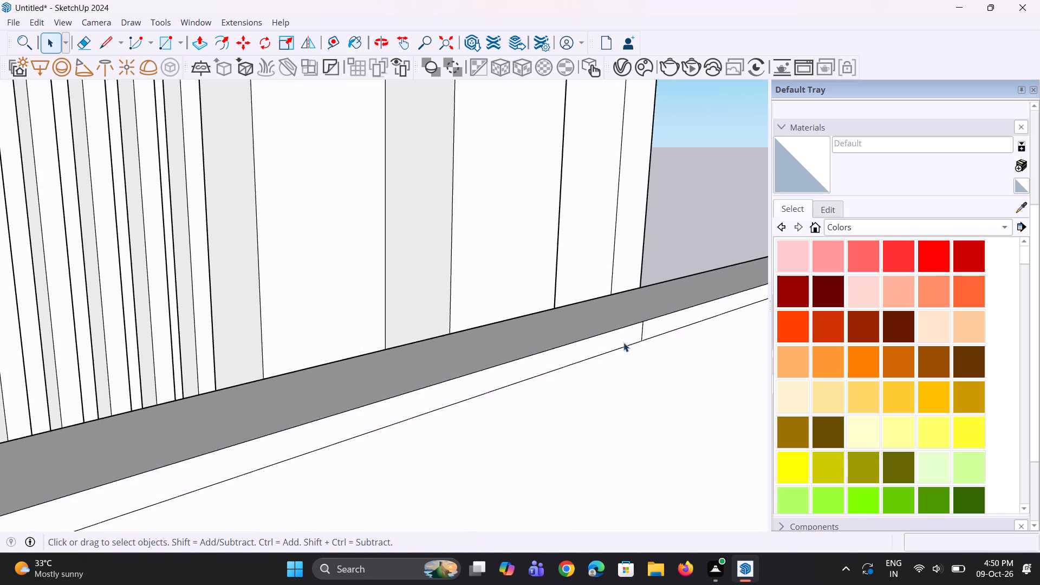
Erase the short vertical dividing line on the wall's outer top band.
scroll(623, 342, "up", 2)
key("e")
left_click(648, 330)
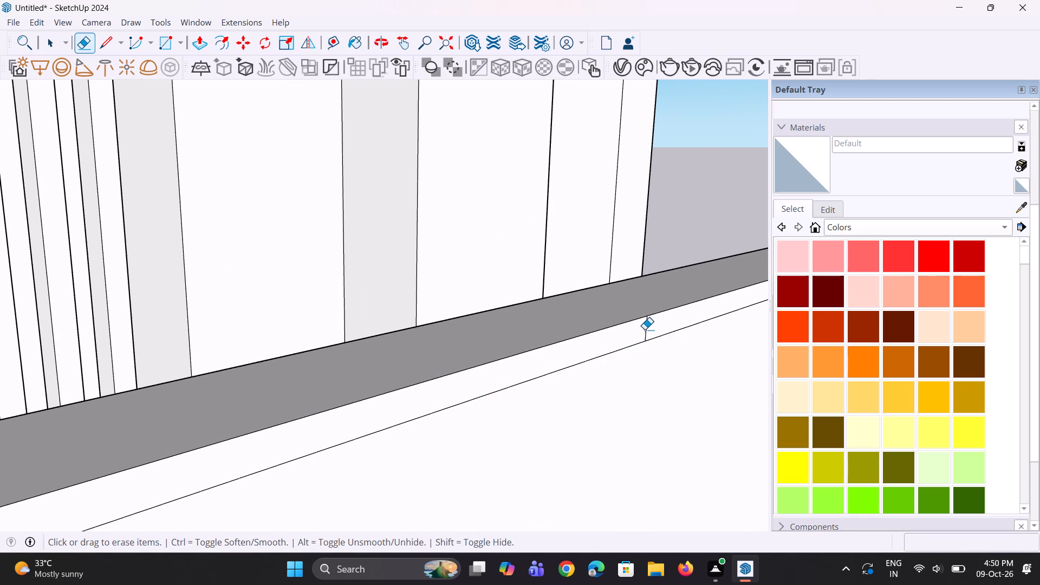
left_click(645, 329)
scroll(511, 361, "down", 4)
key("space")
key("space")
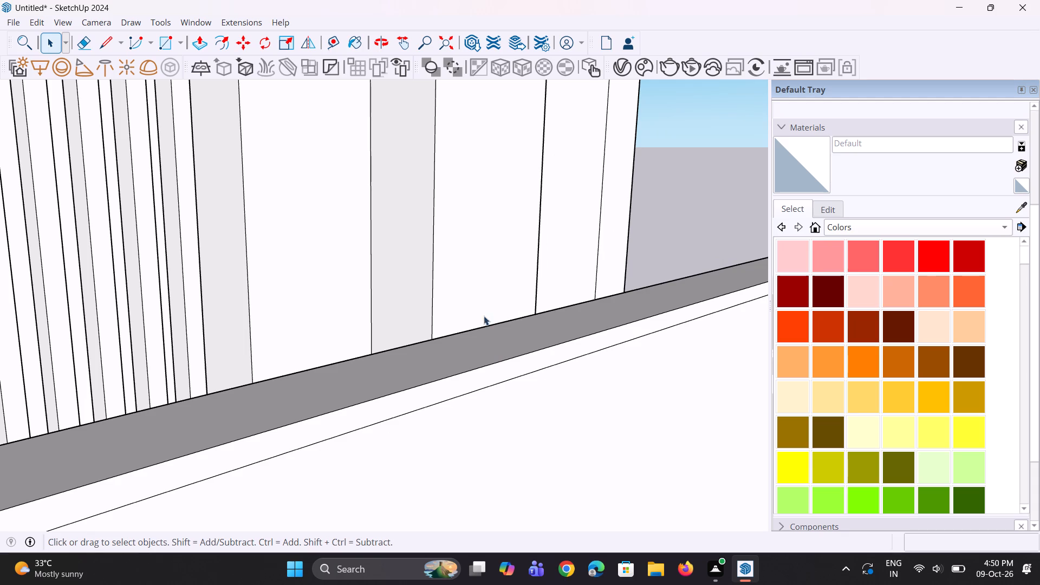
Draw a short vertical line across the outer top band near the wall's mid-length to split the band.
scroll(327, 426, "down", 4)
key("space")
key("space")
triple_click(649, 282)
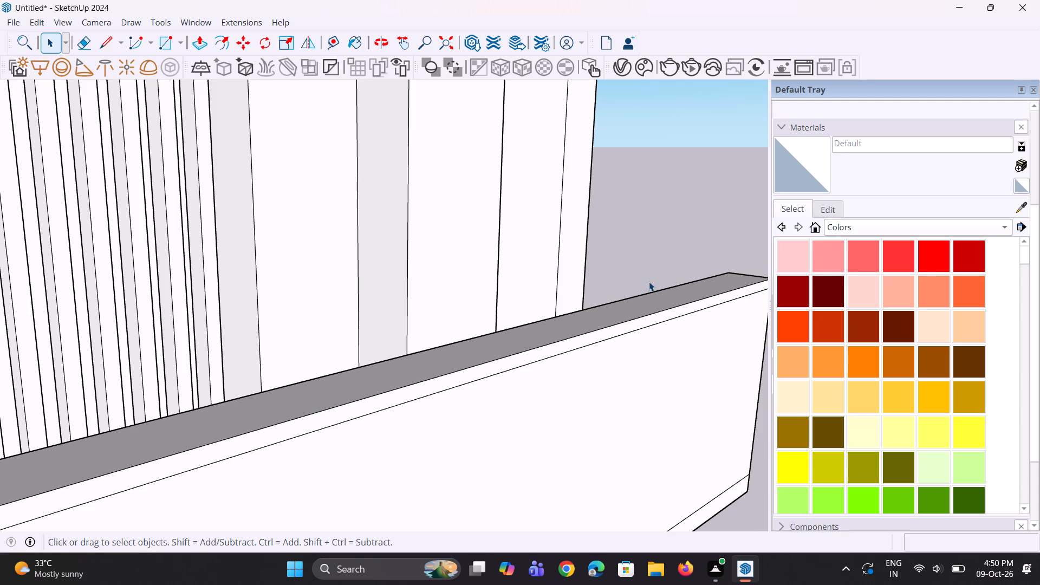
key("l")
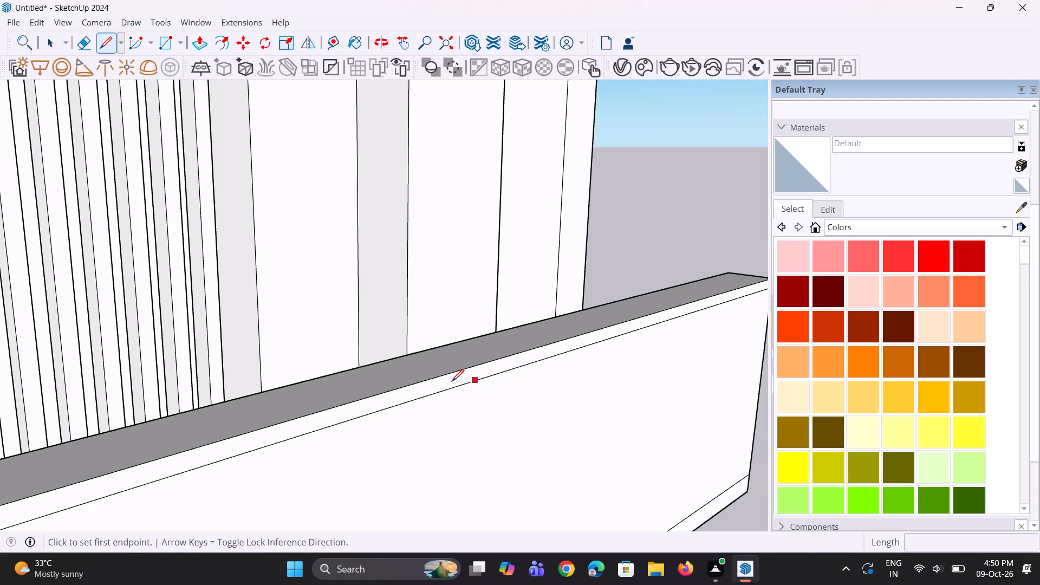
left_click(446, 387)
left_click(450, 372)
key("space")
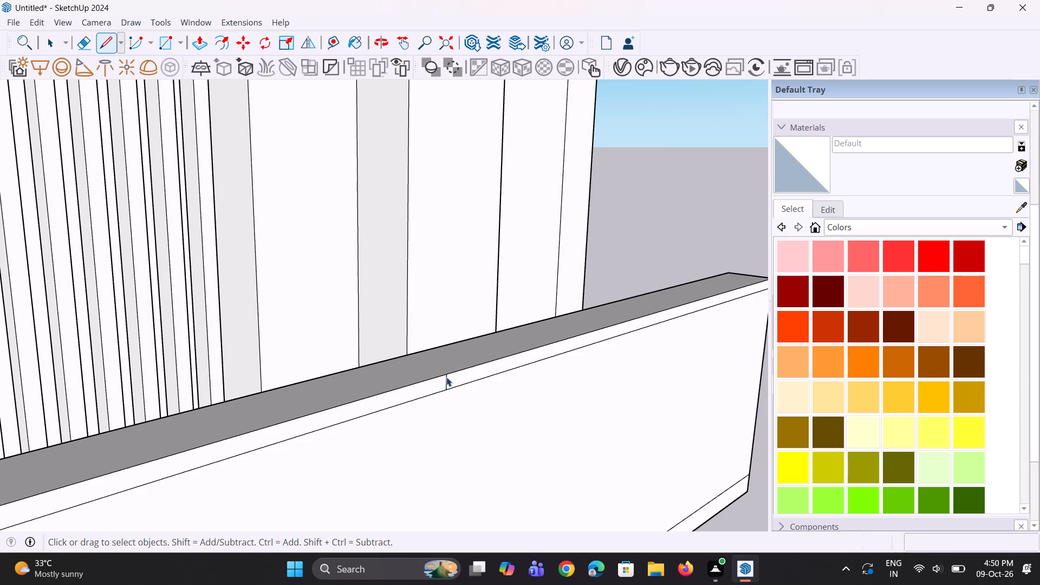
Push/Pull the outer band portion nearest the entrance opening out about 1 3/8", and the wall's end band by the same distance.
key("p")
left_click(400, 401)
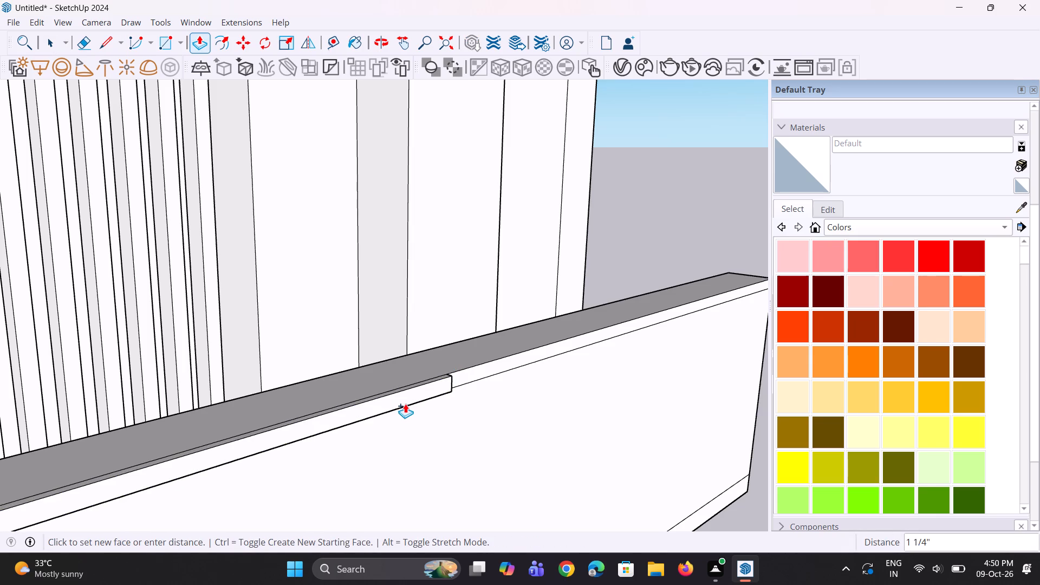
left_click(406, 404)
scroll(458, 401, "down", 4)
scroll(513, 385, "down", 7)
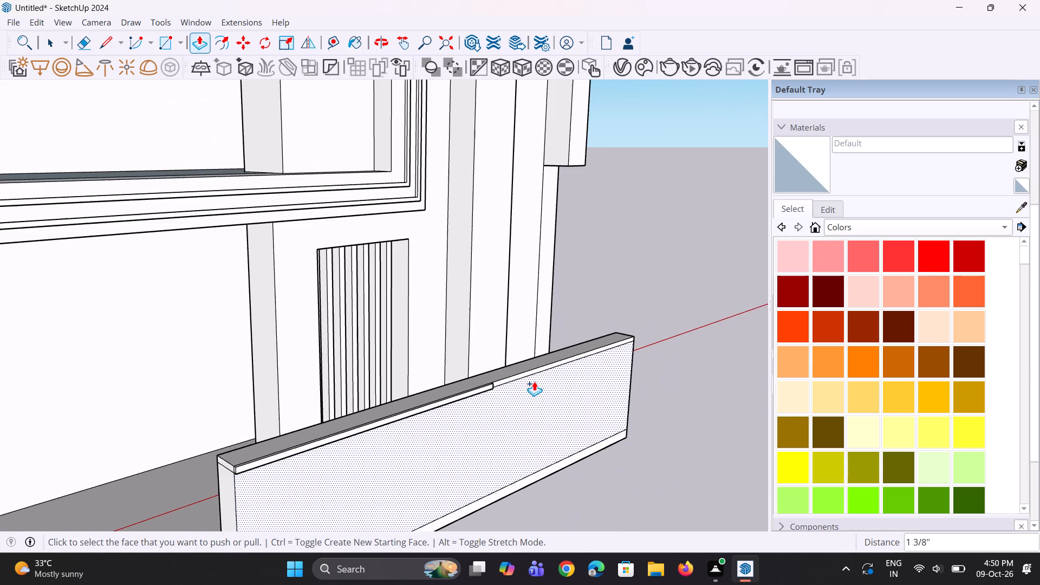
middle_click_drag(176, 527, 250, 509)
scroll(300, 472, "up", 6)
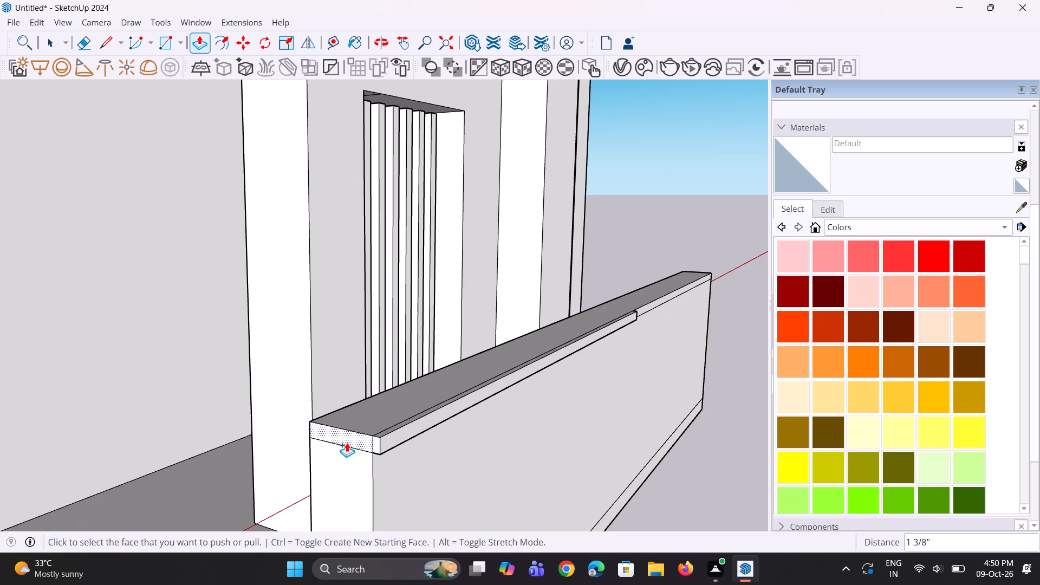
double_click(347, 443)
Push/Pull the end of the outer coping band flush with the end band to fill the corner notch.
scroll(364, 444, "up", 3)
left_click(383, 443)
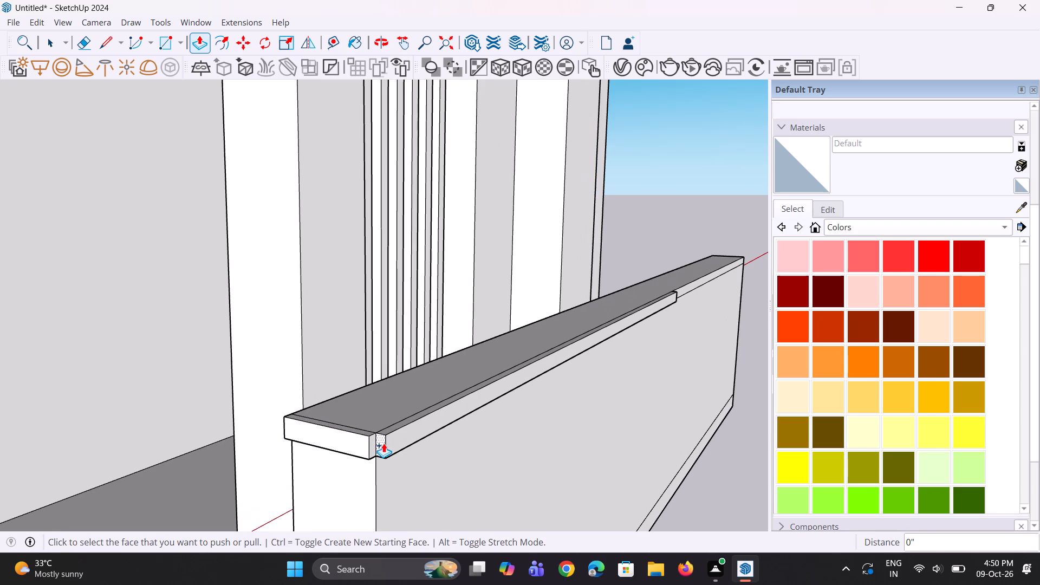
left_click(341, 439)
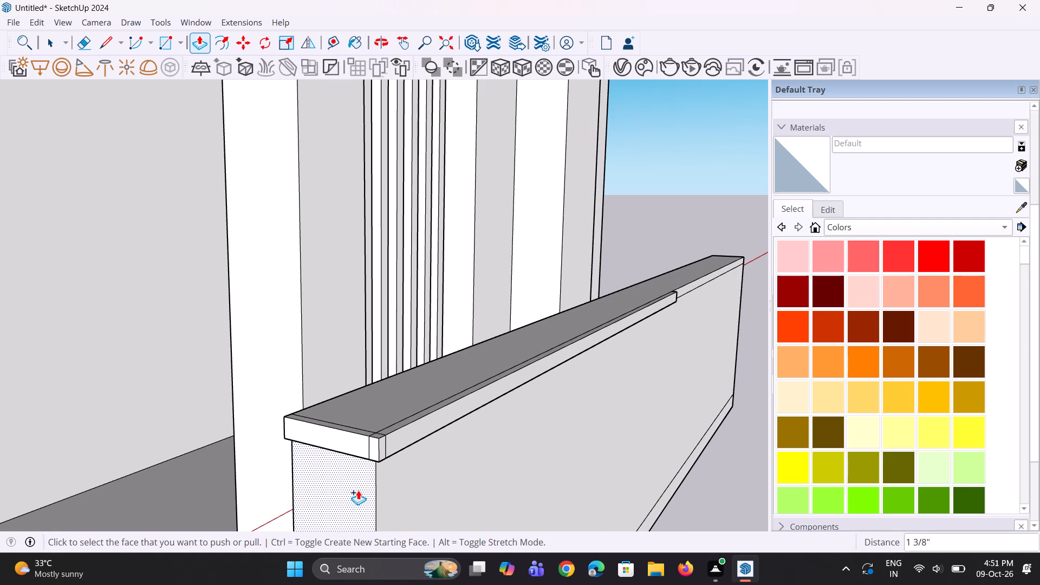
Erase the leftover seam lines on the end, top and outer faces at the coping's corner.
middle_click_drag(359, 485, 367, 486)
scroll(358, 445, "up", 11)
key("e")
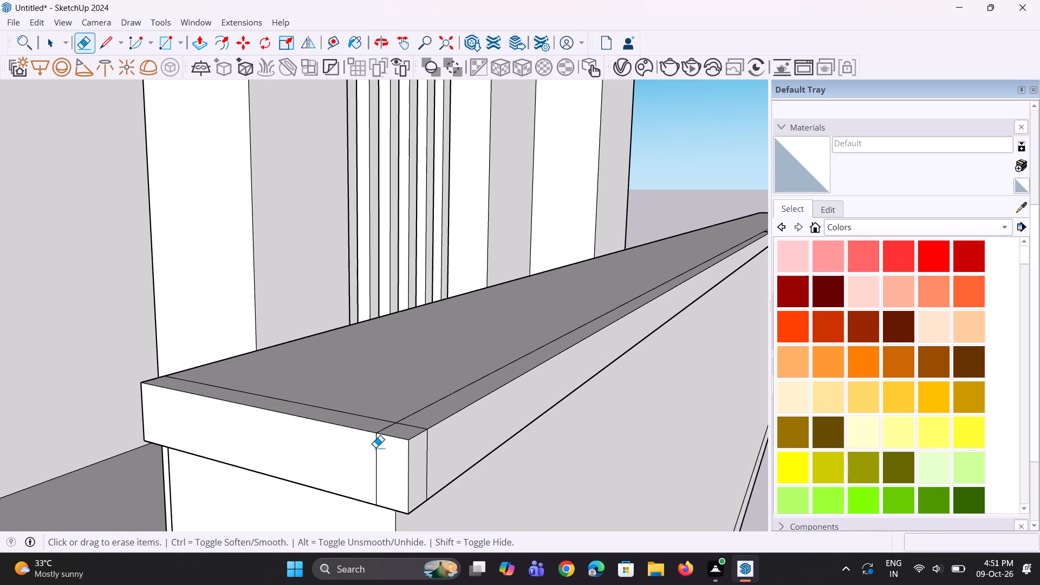
left_click(378, 450)
left_click(385, 430)
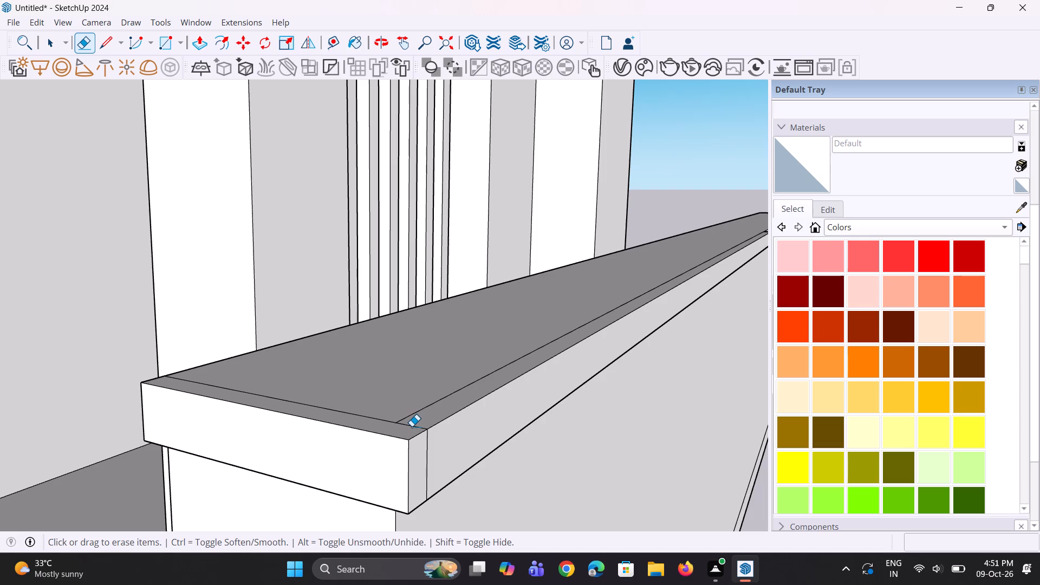
left_click(412, 426)
left_click(426, 442)
Draw a line about 1' 2 3/4" long across the coping's top from the projecting band's mid-wall end to the inner edge.
scroll(422, 442, "down", 8)
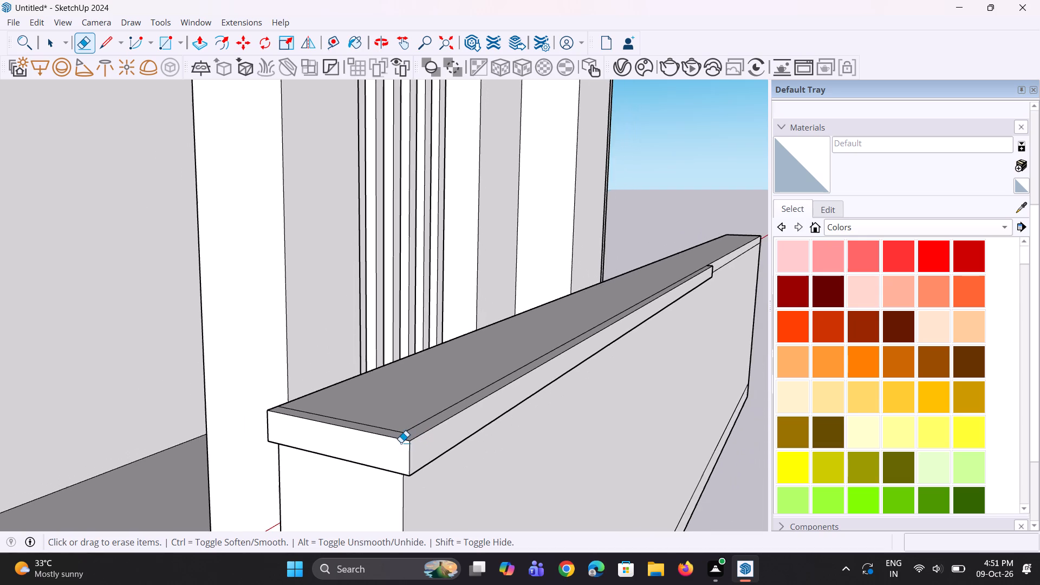
middle_click_drag(306, 442, 239, 415)
scroll(238, 414, "down", 14)
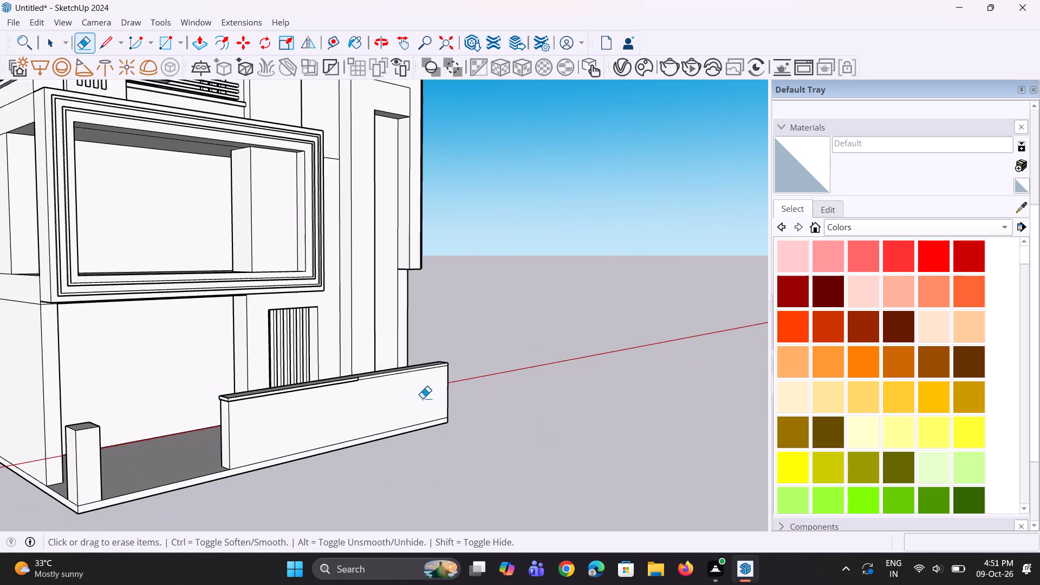
middle_click_drag(421, 395, 113, 401)
middle_click_drag(241, 392, 343, 383)
scroll(399, 368, "up", 7)
middle_click_drag(394, 383, 385, 382)
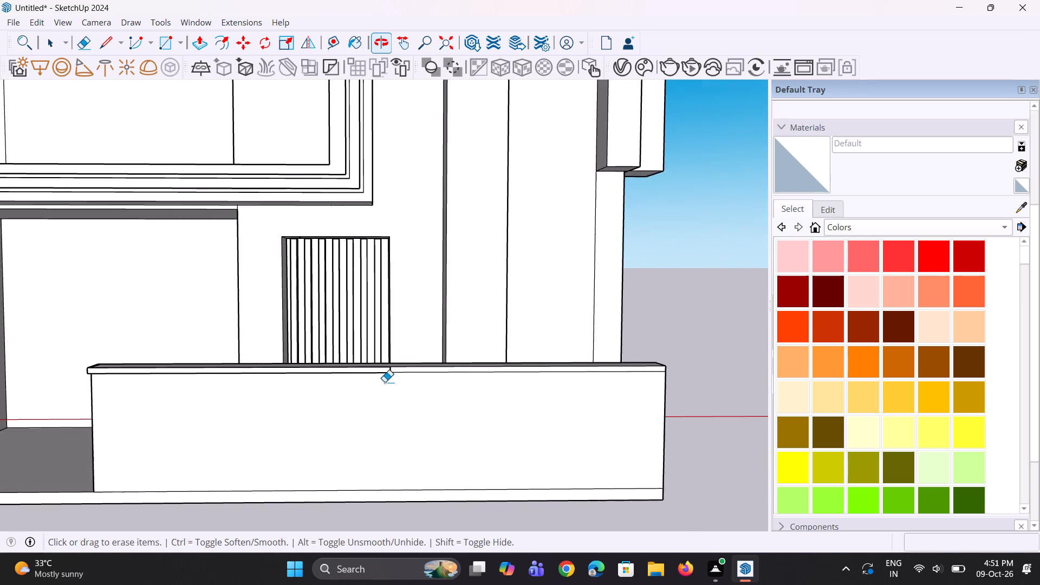
scroll(390, 381, "up", 3)
middle_click_drag(464, 388, 386, 464)
scroll(346, 411, "up", 1)
middle_click_drag(346, 411, 323, 464)
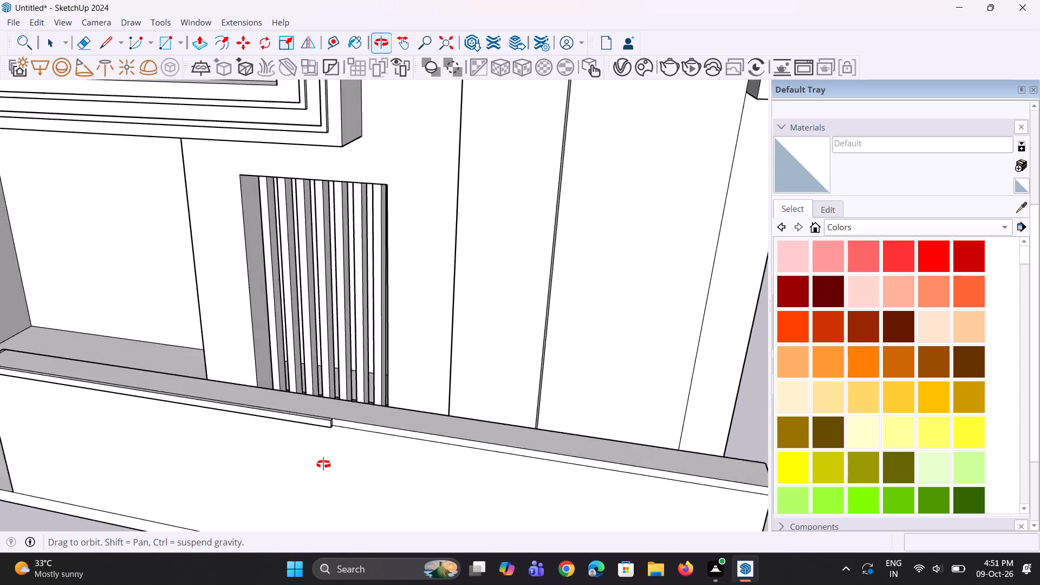
middle_click_drag(323, 464, 310, 488)
key("l")
scroll(324, 422, "up", 7)
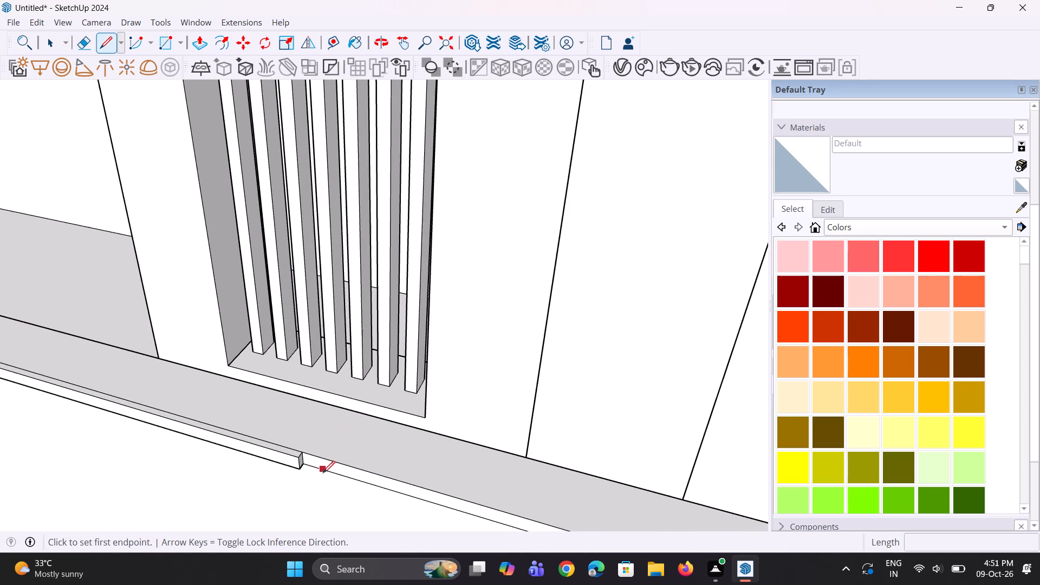
scroll(331, 449, "down", 4)
scroll(318, 504, "up", 6)
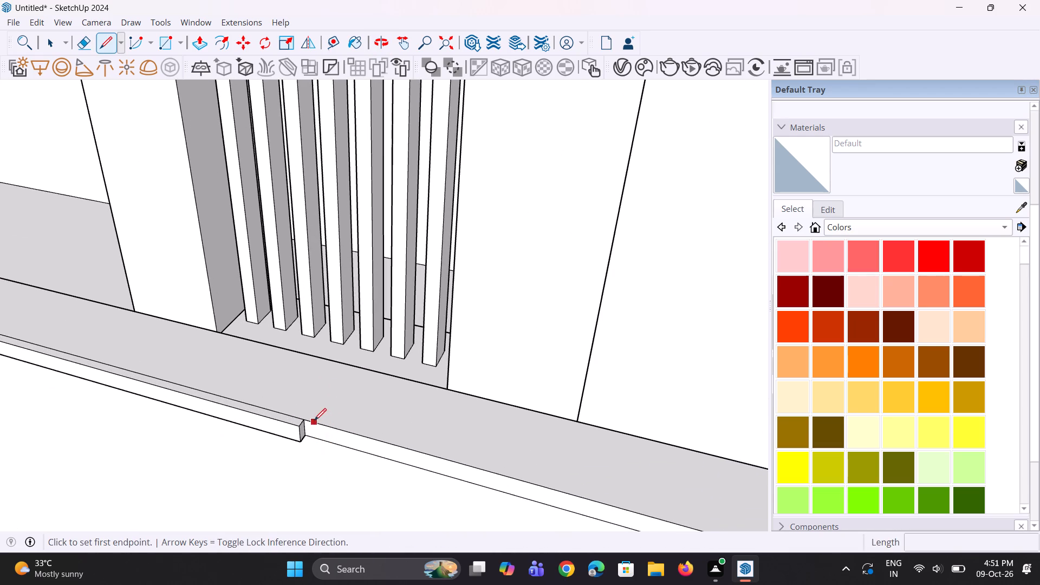
left_click(307, 419)
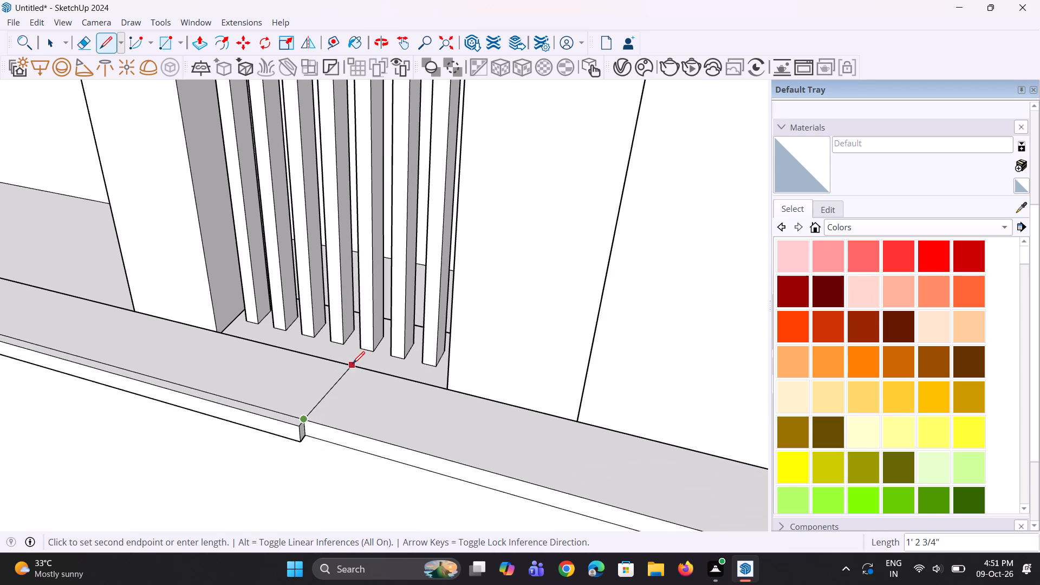
left_click(353, 364)
Push/Pull the wall's top beyond the dividing line down by about 2 13/16", plus a further 9 1/16", to form a step.
middle_click_drag(321, 465, 343, 438)
scroll(348, 414, "up", 2)
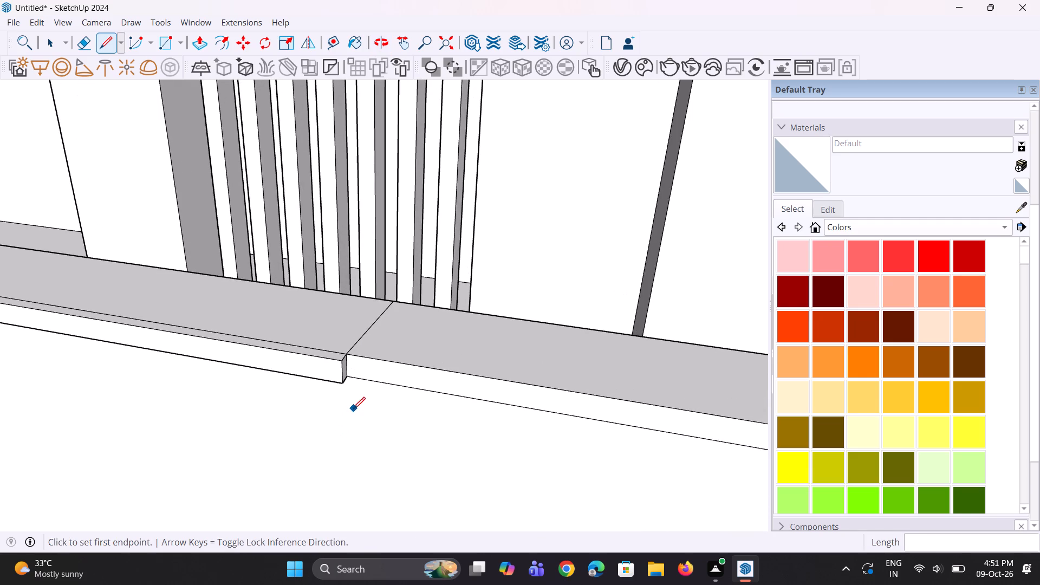
key("p")
left_click(421, 359)
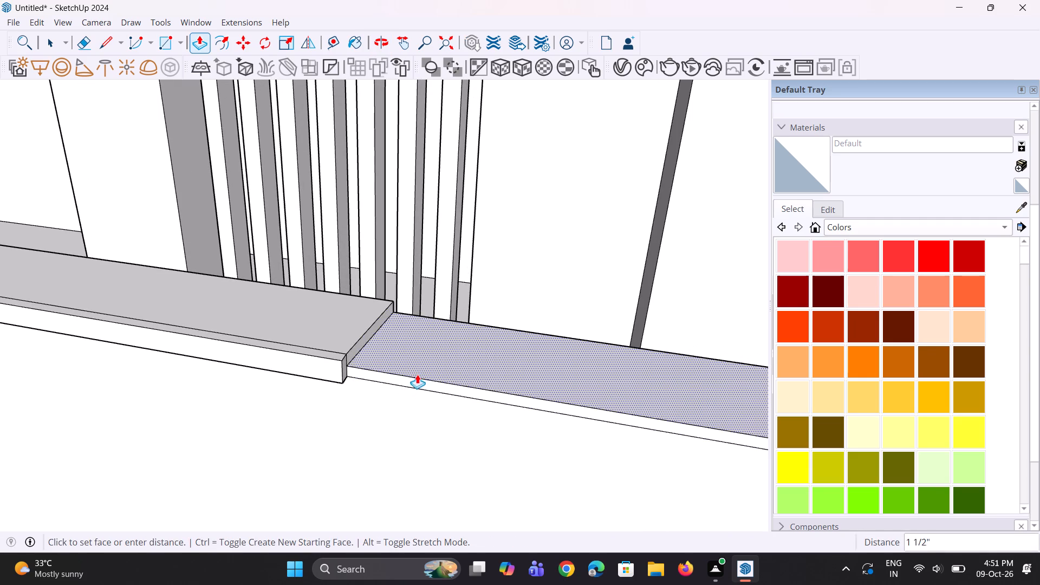
left_click(413, 385)
scroll(322, 405, "down", 8)
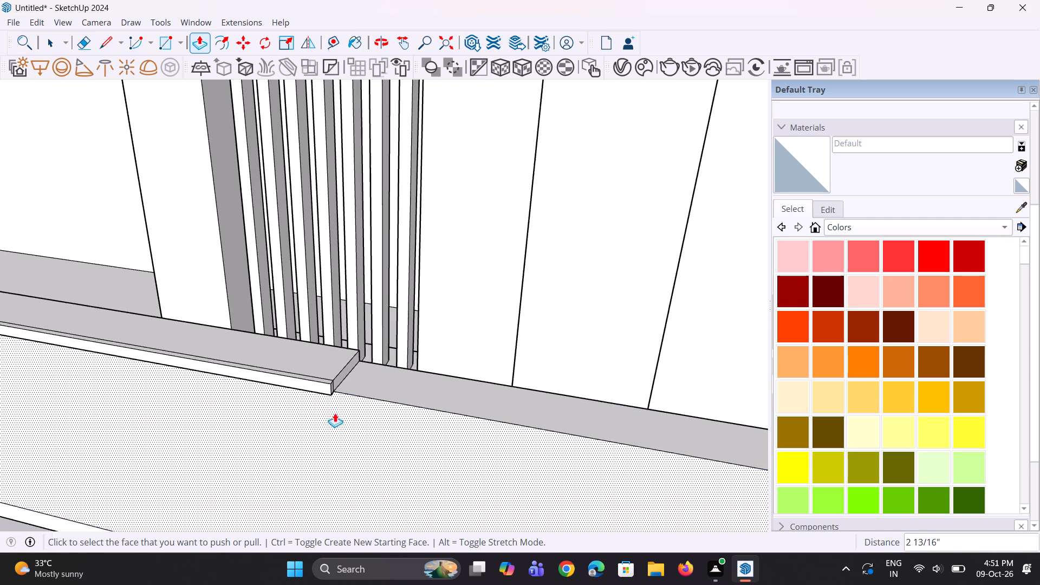
scroll(335, 413, "down", 3)
middle_click_drag(363, 411, 382, 400)
left_click(387, 387)
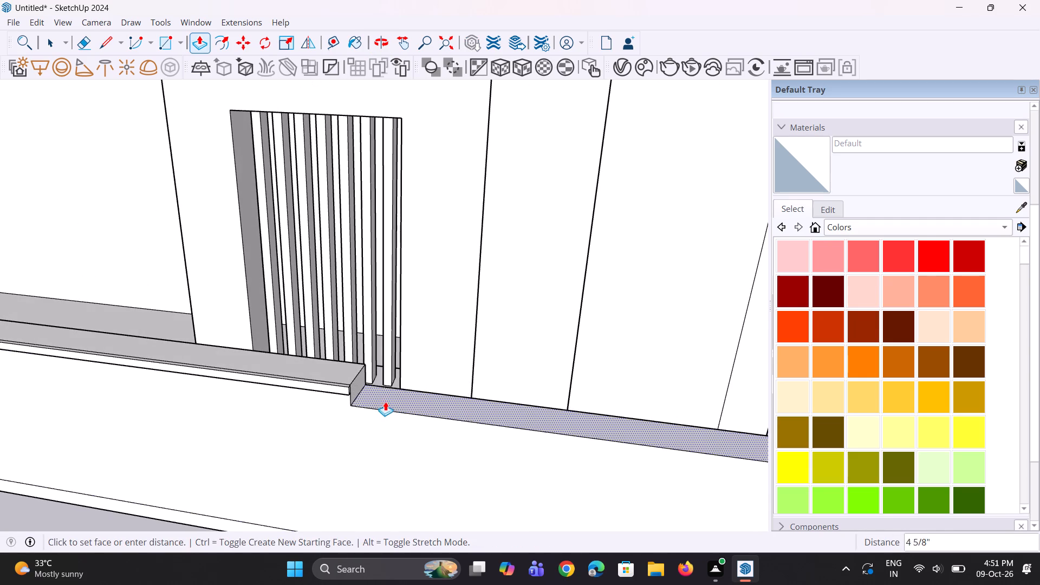
left_click(382, 411)
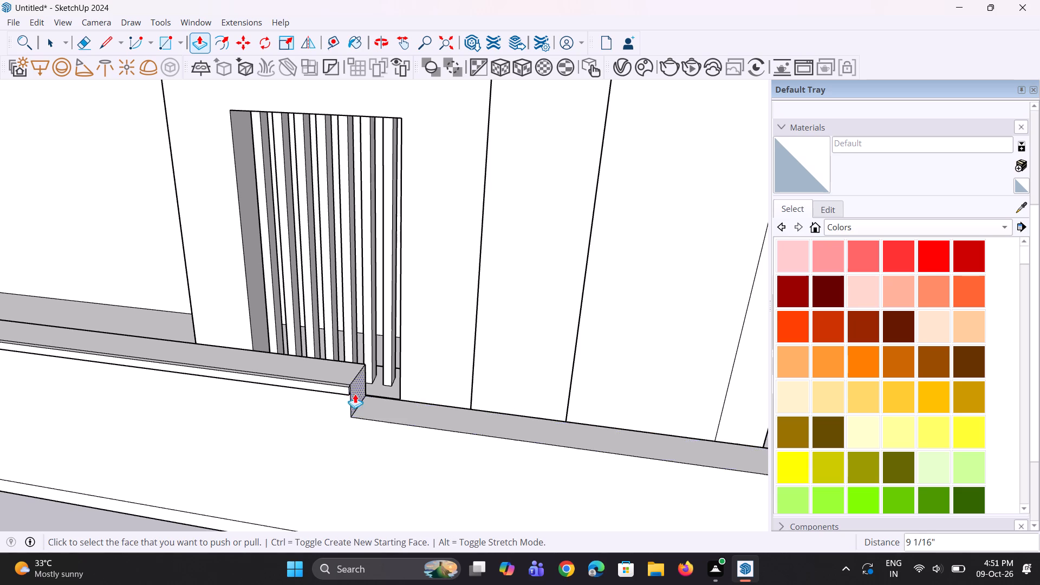
Copy the outer face's vertical edge beside the entrance opening about 4' 11 3/4" along the wall to divide the face.
scroll(343, 385, "down", 7)
middle_click_drag(401, 431, 447, 374)
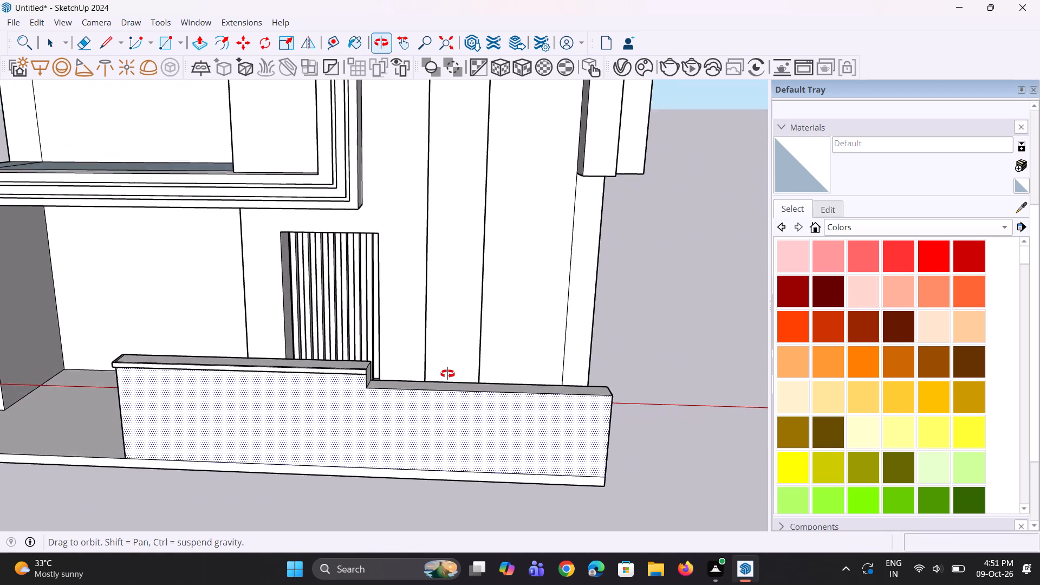
middle_click_drag(447, 374, 488, 348)
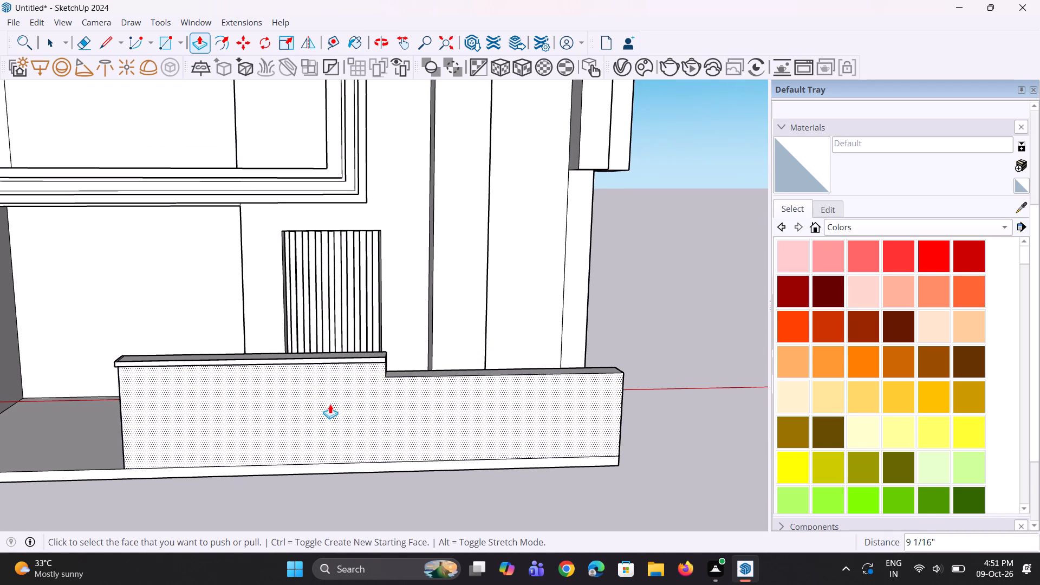
scroll(311, 404, "up", 5)
middle_click_drag(226, 405, 288, 418)
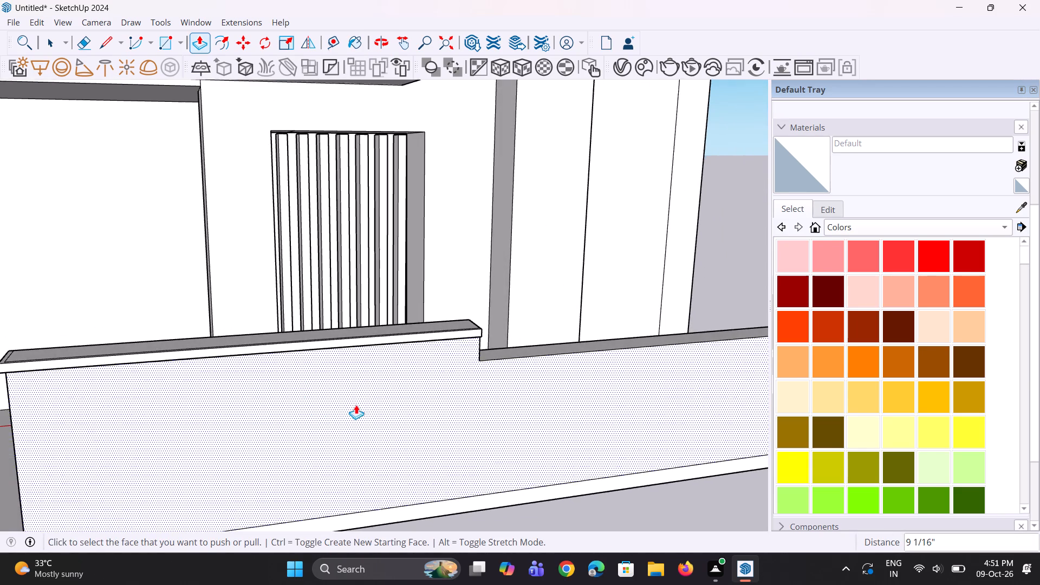
scroll(356, 405, "down", 8)
key("space")
key("space")
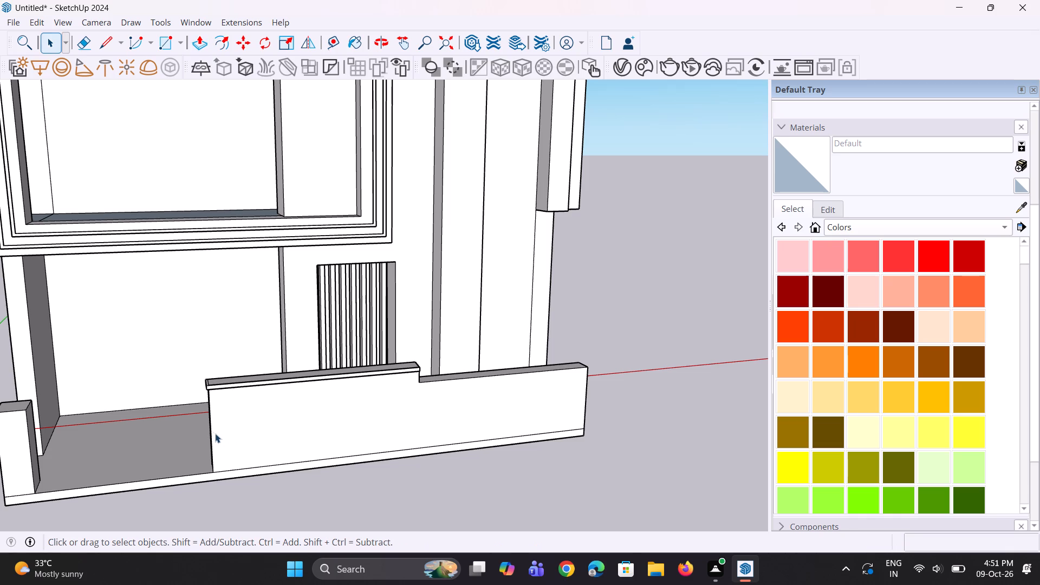
left_click(211, 432)
scroll(195, 493, "up", 2)
key("m")
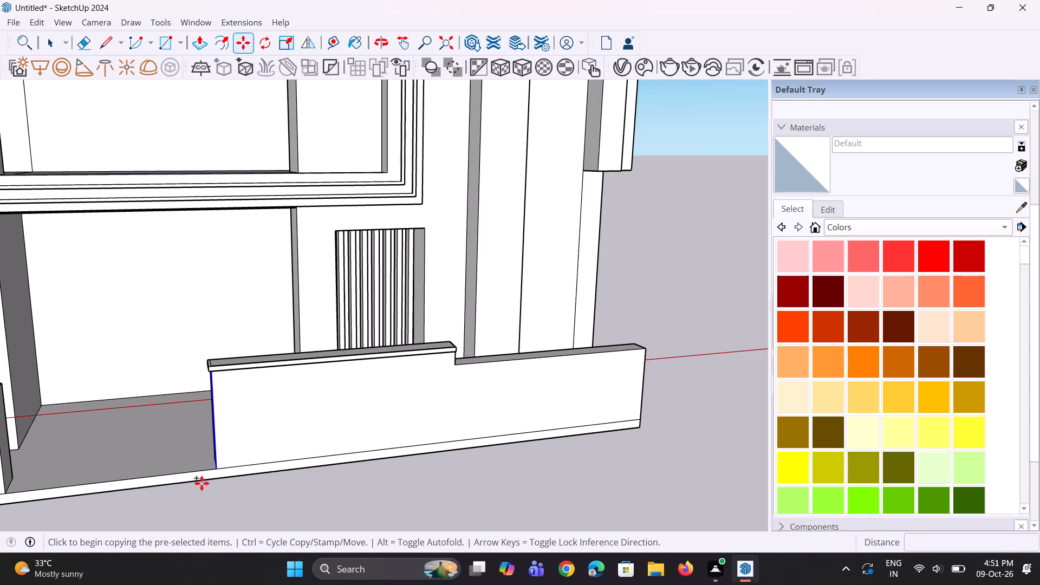
left_click(221, 469)
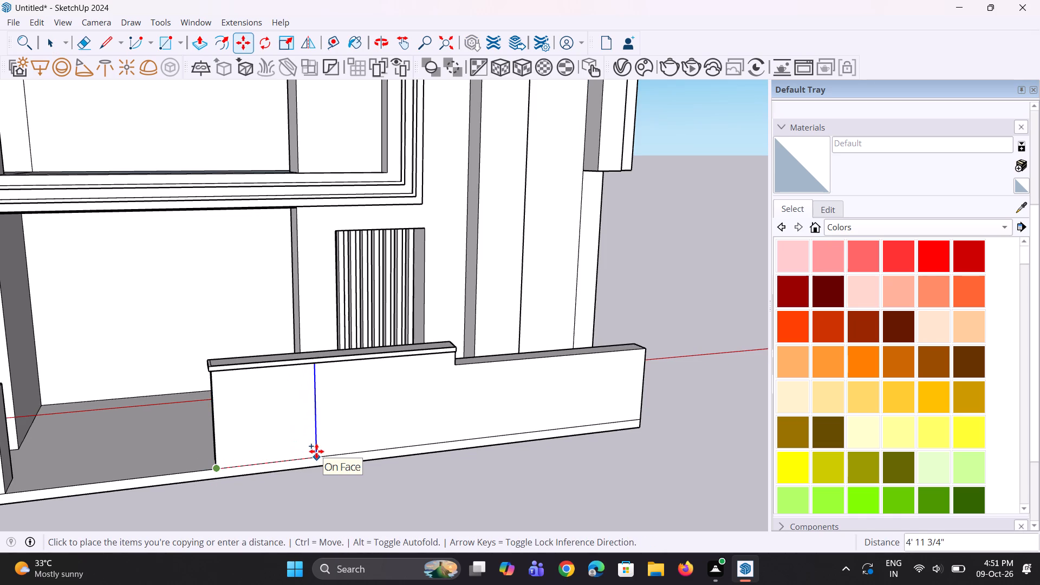
left_click(316, 451)
Push/Pull the wall panel beside the entrance opening outward about 2 15/16".
middle_click_drag(318, 454, 177, 453)
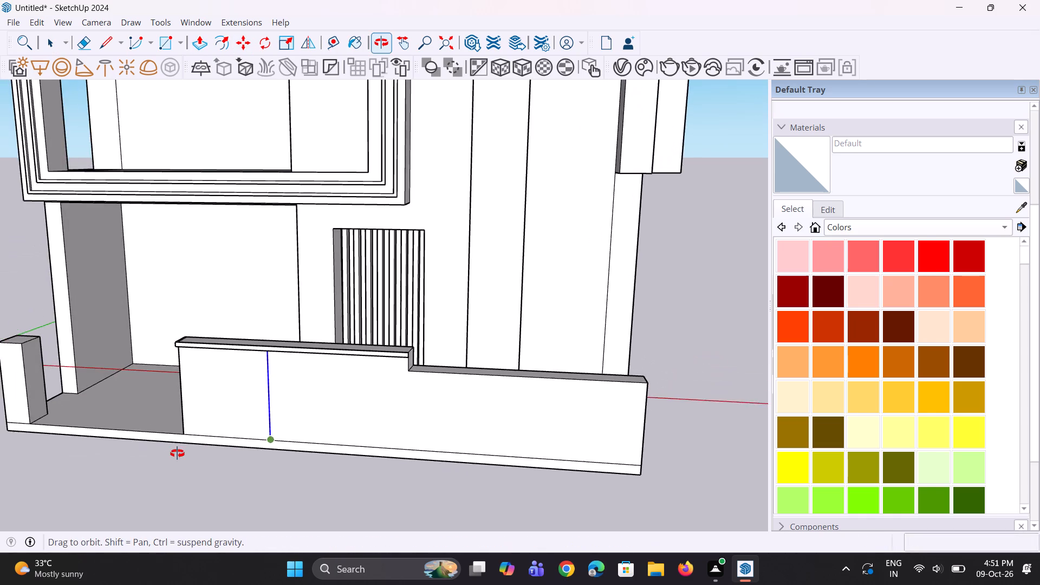
middle_click_drag(177, 453, 174, 453)
key("space")
left_click(190, 409)
key("p")
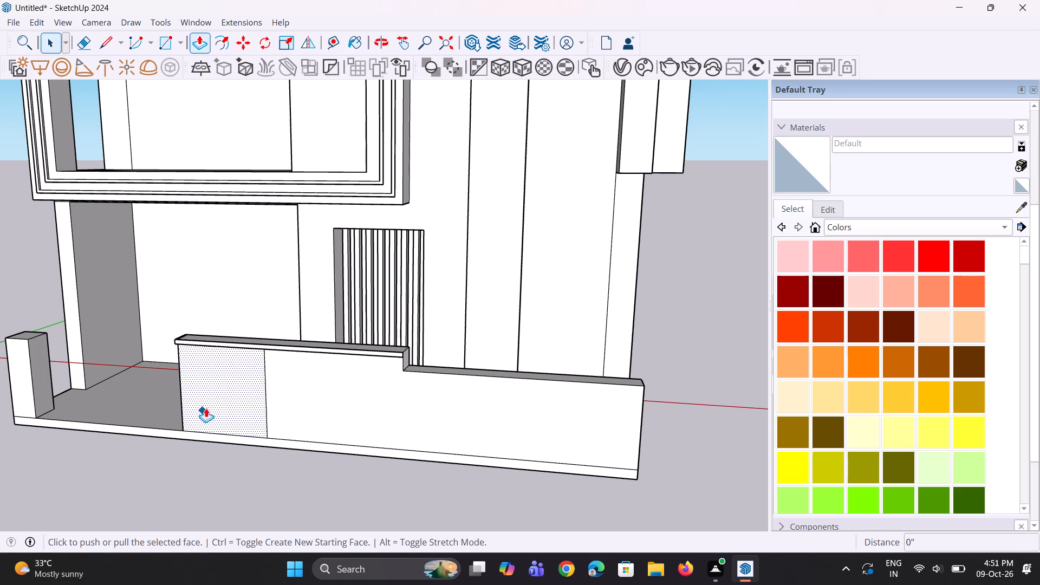
left_click(217, 402)
left_click(219, 407)
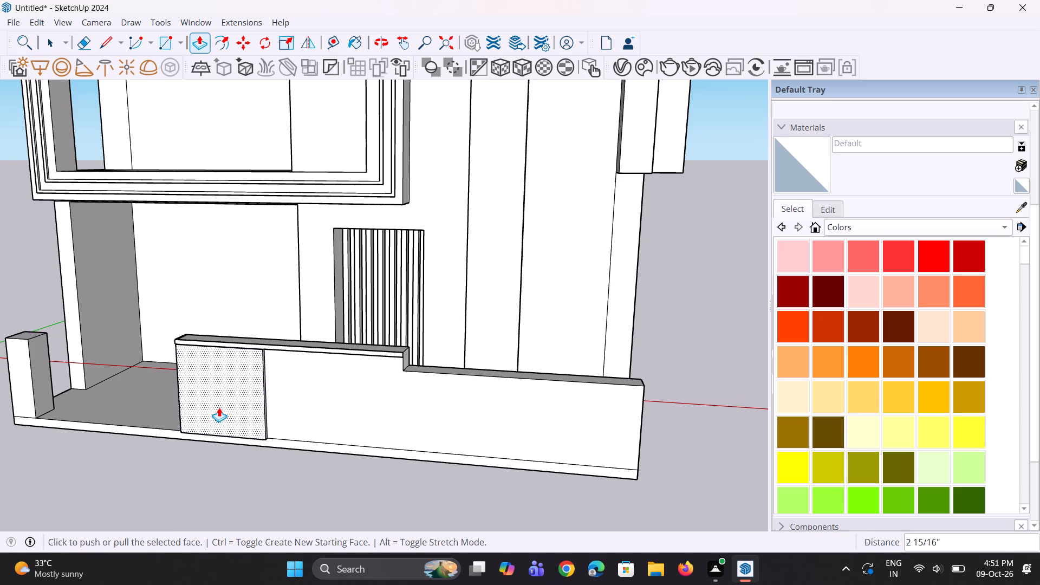
middle_click_drag(274, 417, 289, 421)
key("space")
key("space")
Draw an upright rectangle about 2' 1/16" by 3' 2 15/16" on the wall face just beyond the raised panel.
scroll(343, 384, "up", 3)
middle_click_drag(347, 405, 370, 394)
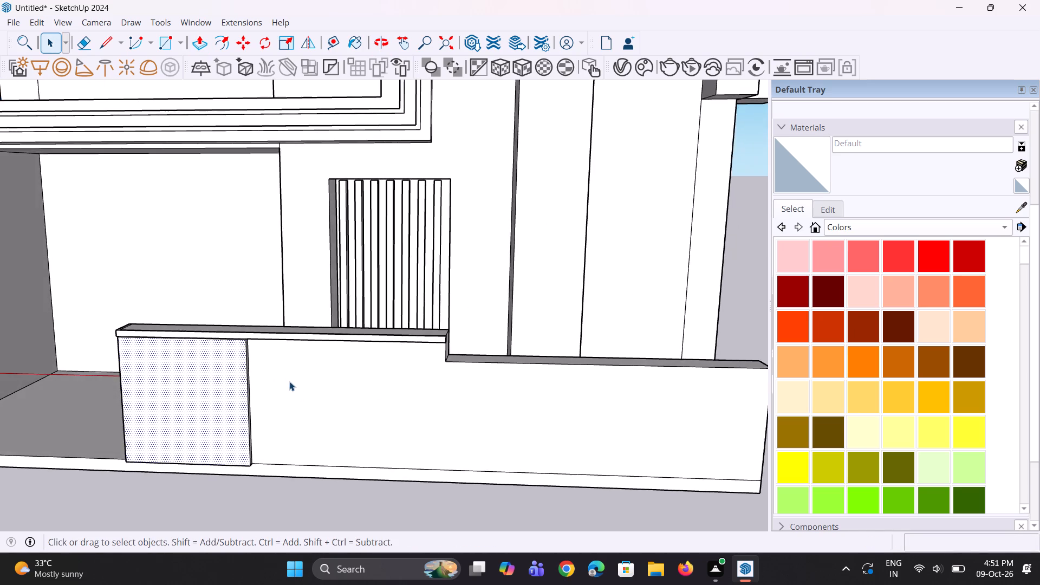
scroll(287, 380, "up", 4)
key("r")
middle_click_drag(287, 393, 335, 395)
scroll(331, 393, "up", 3)
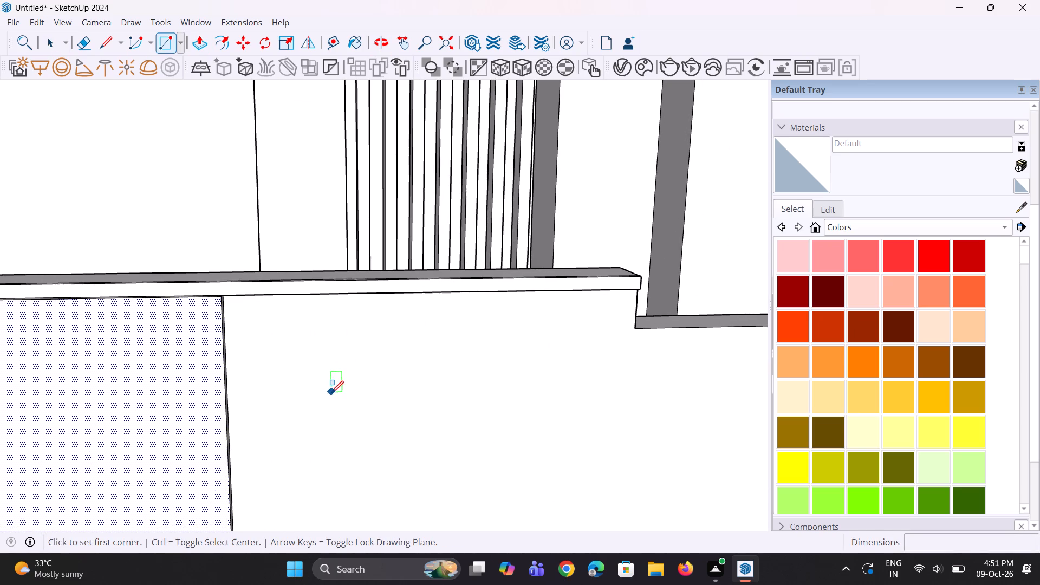
left_click(284, 333)
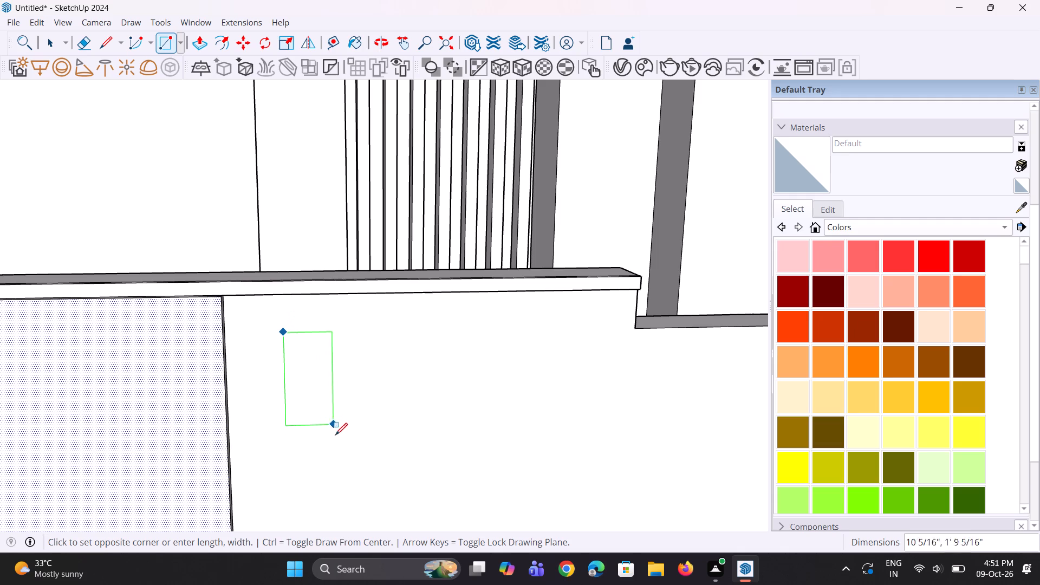
scroll(344, 435, "down", 3)
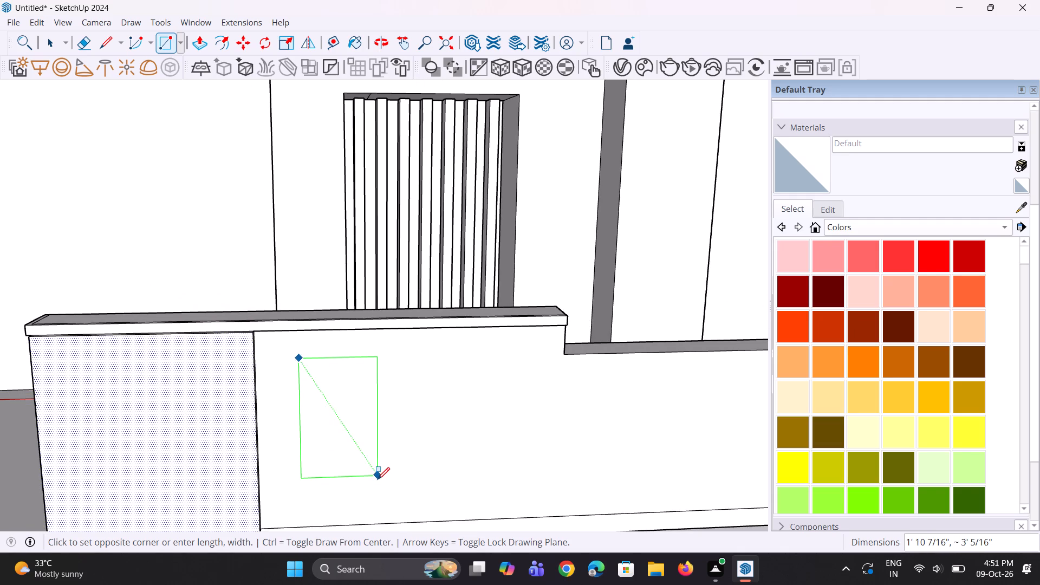
left_click(383, 483)
key("space")
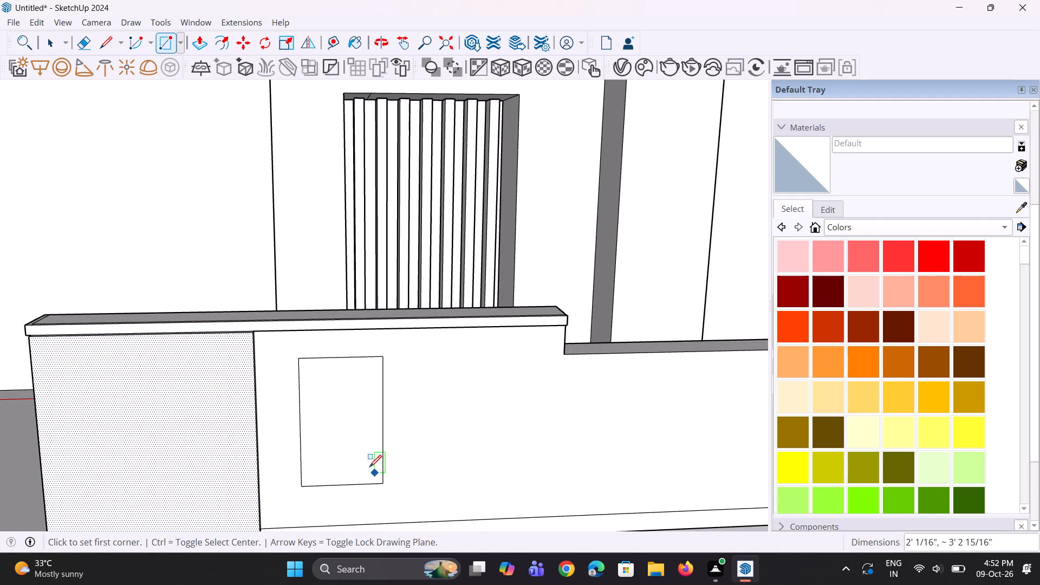
Copy the rectangle about 2' 5 13/16" along the wall face, away from the raised panel.
left_click(351, 464)
key("m")
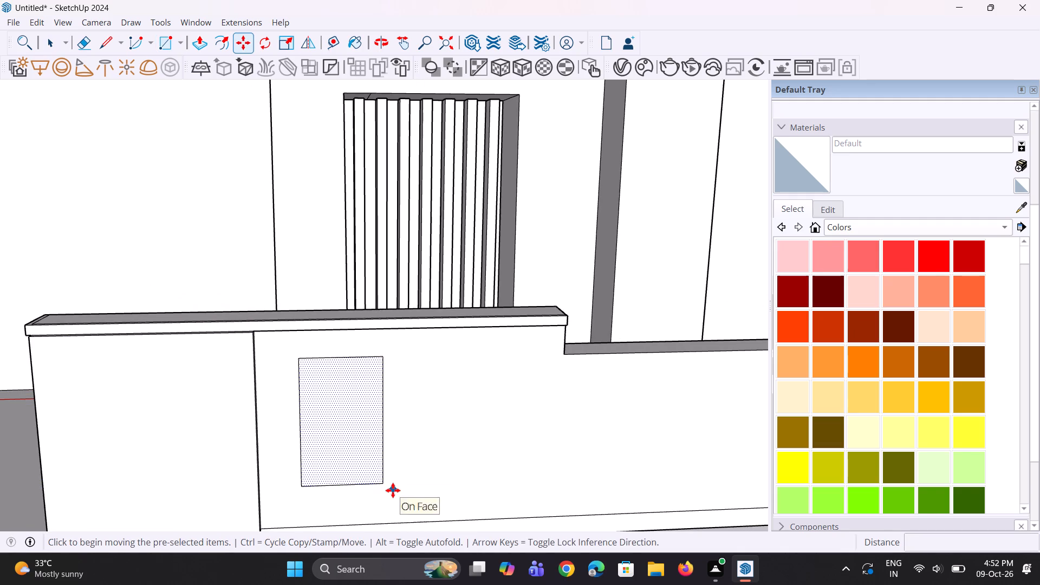
left_click(385, 481)
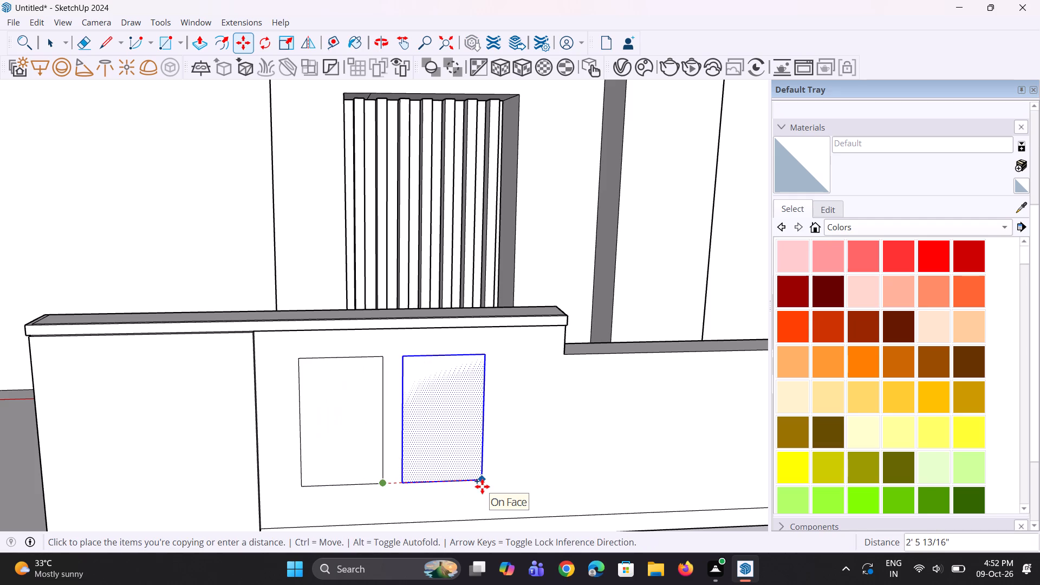
left_click(482, 486)
key("space")
key("space")
scroll(331, 438, "down", 10)
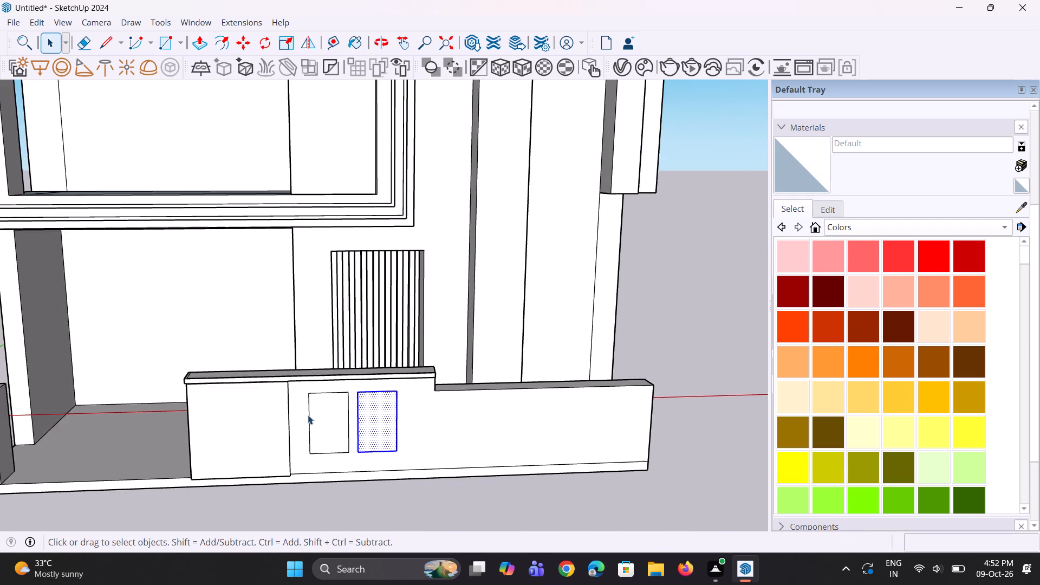
scroll(308, 415, "down", 1)
left_click(613, 379)
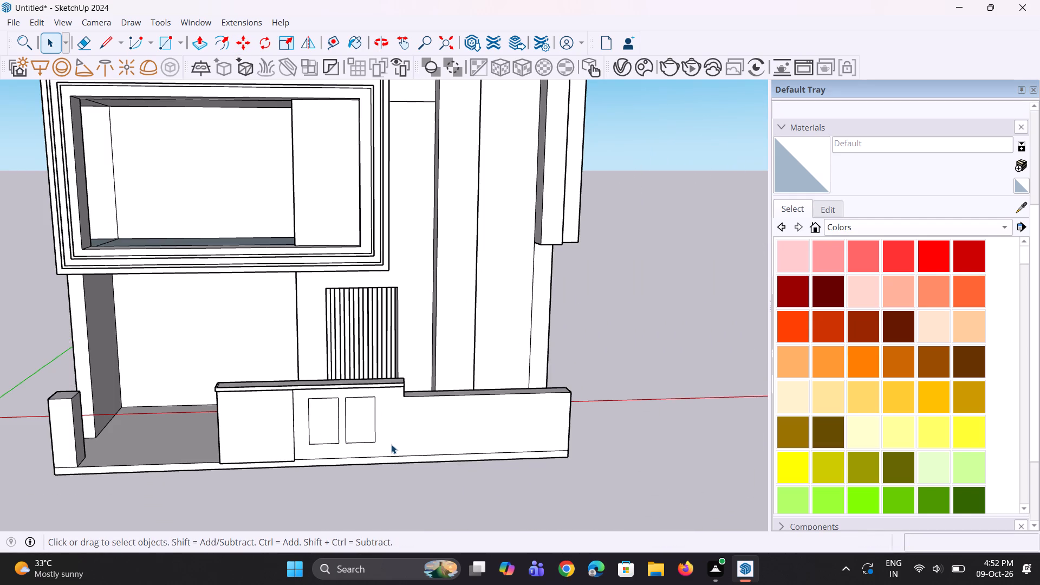
Move the copied rectangle's far vertical edge outward along the wall to widen it.
scroll(367, 445, "up", 4)
left_click(367, 414)
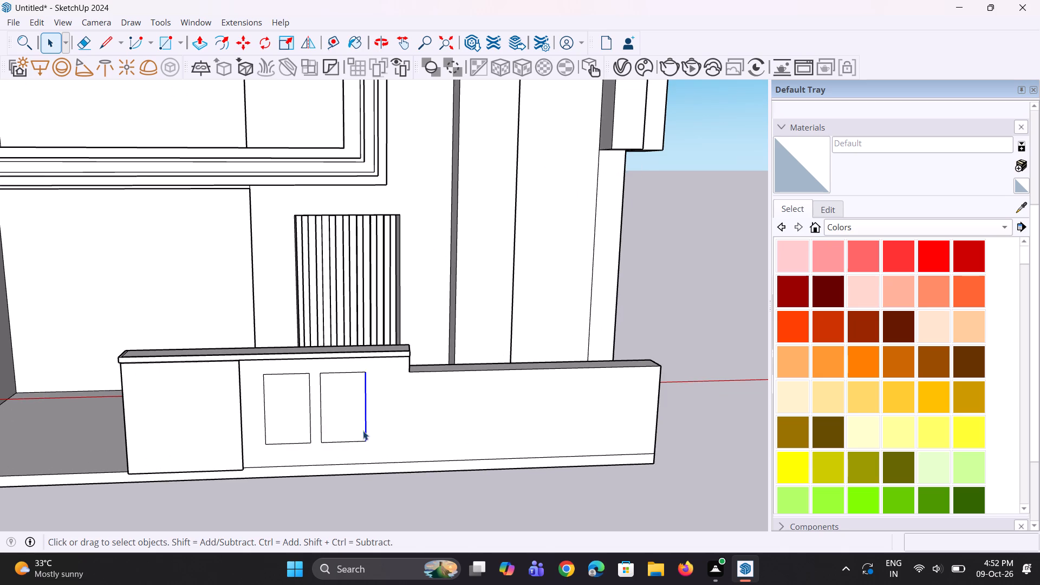
scroll(360, 448, "up", 2)
key("m")
left_click(369, 438)
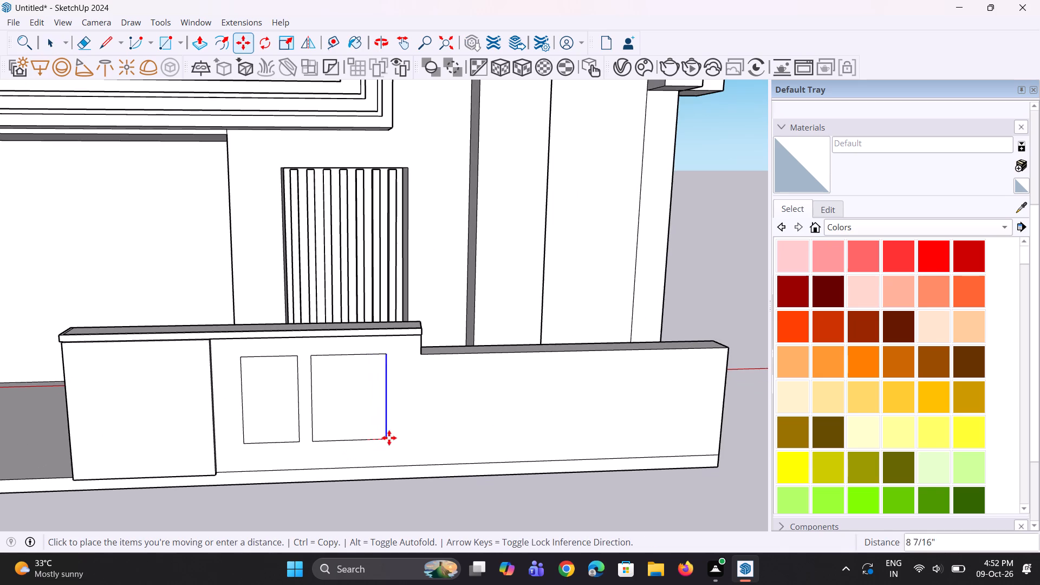
left_click(399, 437)
key("space")
key("space")
Push/Pull the boundary wall's inner face about 3 7/16" toward the house to thicken the wall.
middle_click_drag(304, 443, 481, 457)
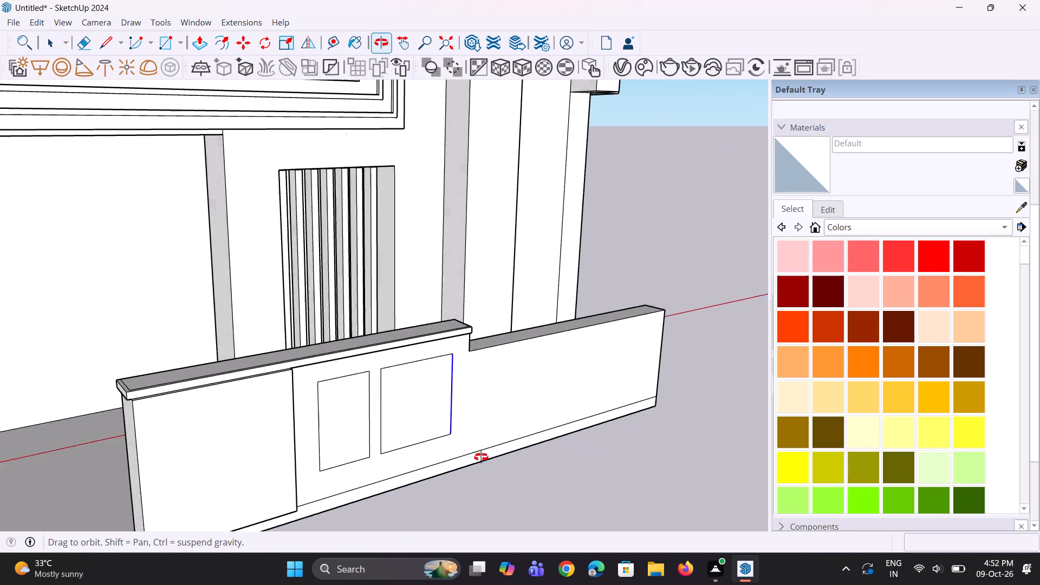
middle_click_drag(481, 457, 598, 450)
scroll(569, 425, "down", 4)
middle_click_drag(339, 472, 416, 472)
scroll(443, 471, "up", 4)
middle_click_drag(441, 471, 472, 476)
scroll(492, 475, "up", 2)
key("p")
left_click(522, 452)
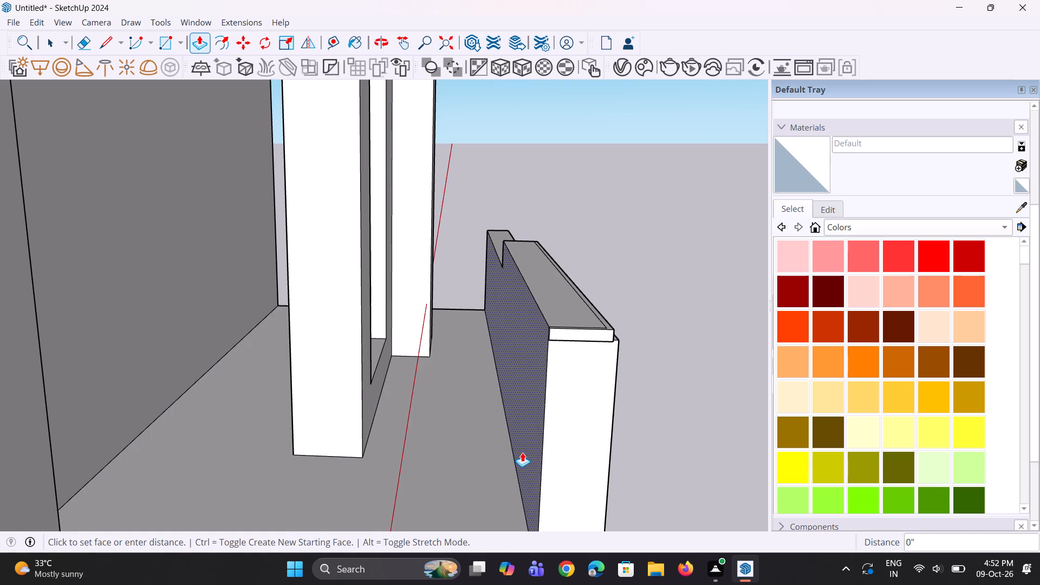
left_click(510, 453)
scroll(565, 400, "up", 3)
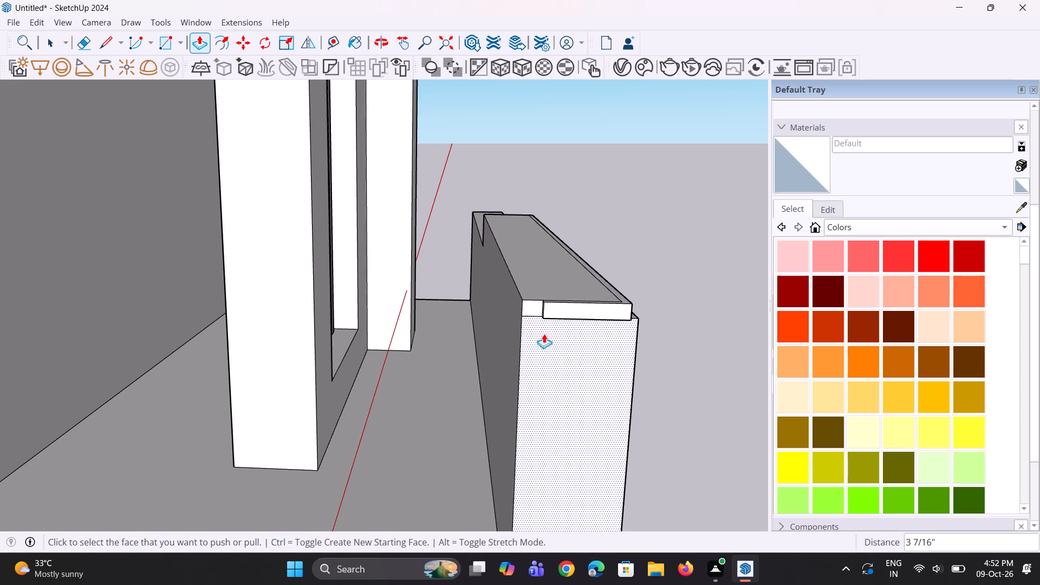
Push/Pull both upright rectangles on the boundary wall's outer face inward about 4 1/2" to form two recesses.
scroll(638, 317, "up", 1)
middle_click_drag(561, 348, 413, 361)
scroll(417, 360, "down", 5)
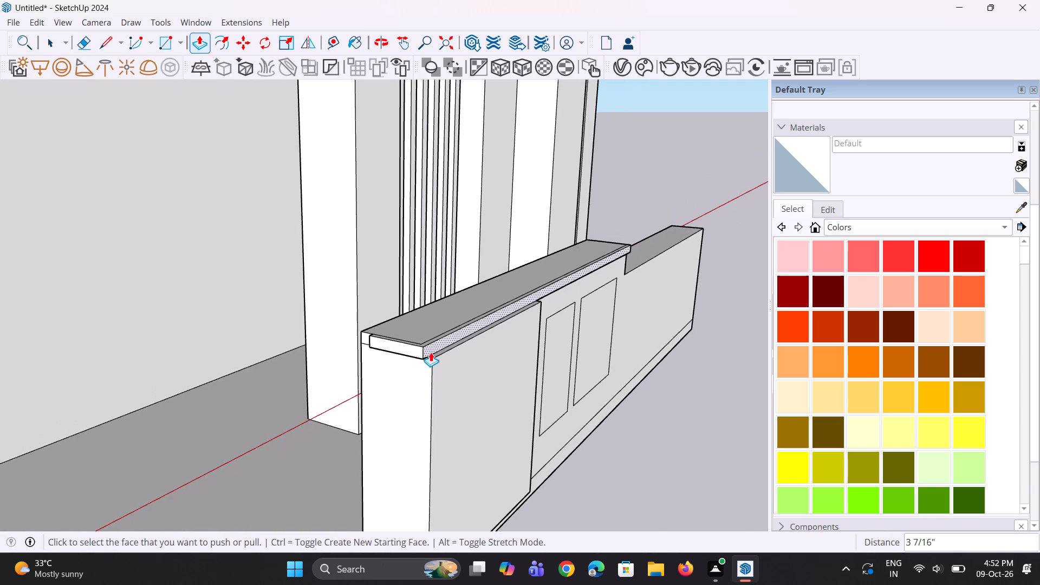
scroll(431, 352, "down", 3)
middle_click_drag(590, 379, 438, 361)
scroll(424, 357, "up", 3)
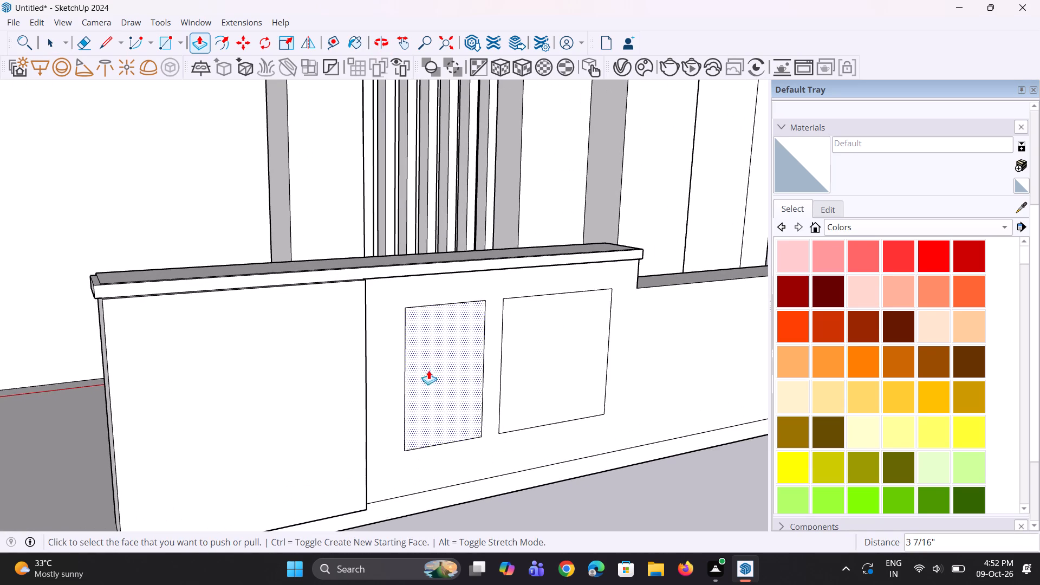
left_click(537, 379)
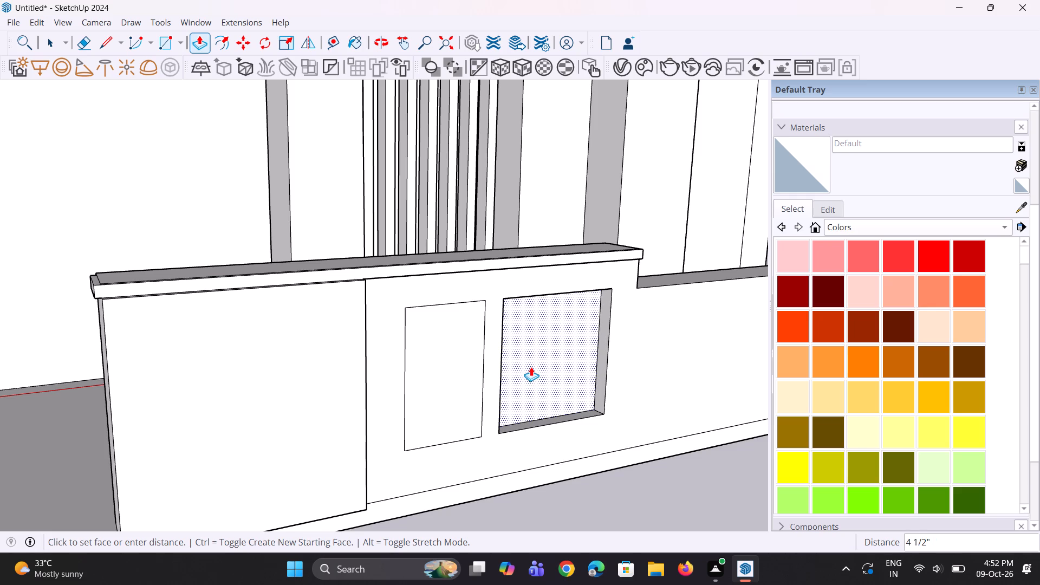
left_click(530, 366)
double_click(471, 396)
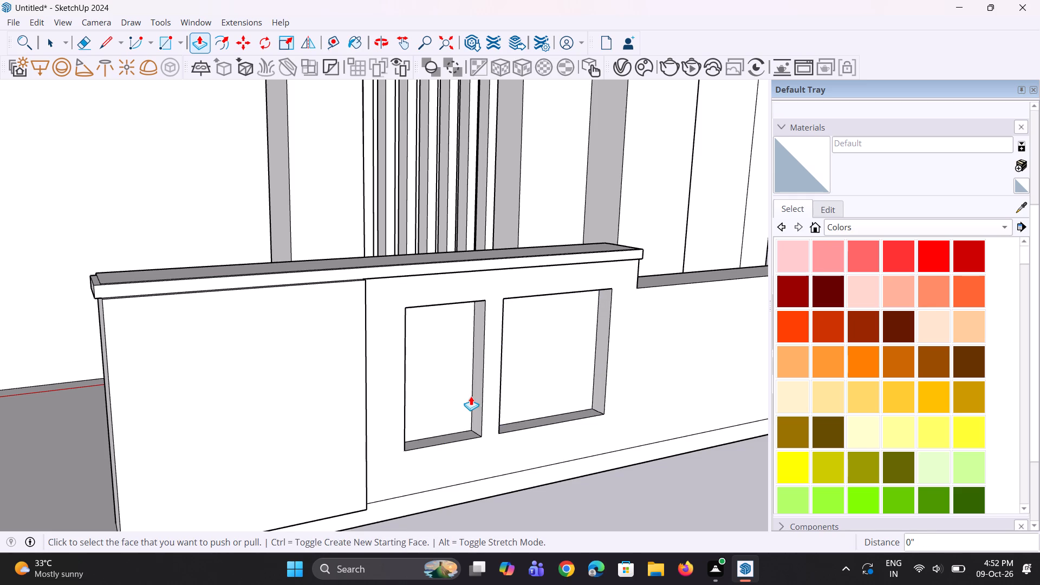
Push/Pull the raised panel's front face back 2 15/16" so it sits flush with the boundary wall.
scroll(443, 443, "down", 8)
middle_click_drag(359, 398, 482, 421)
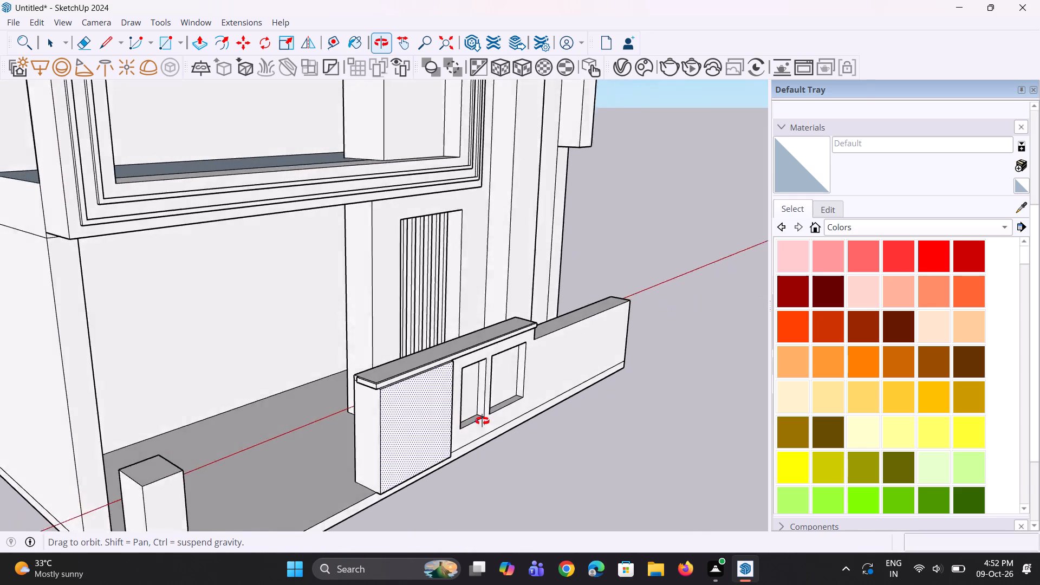
middle_click_drag(482, 421, 495, 422)
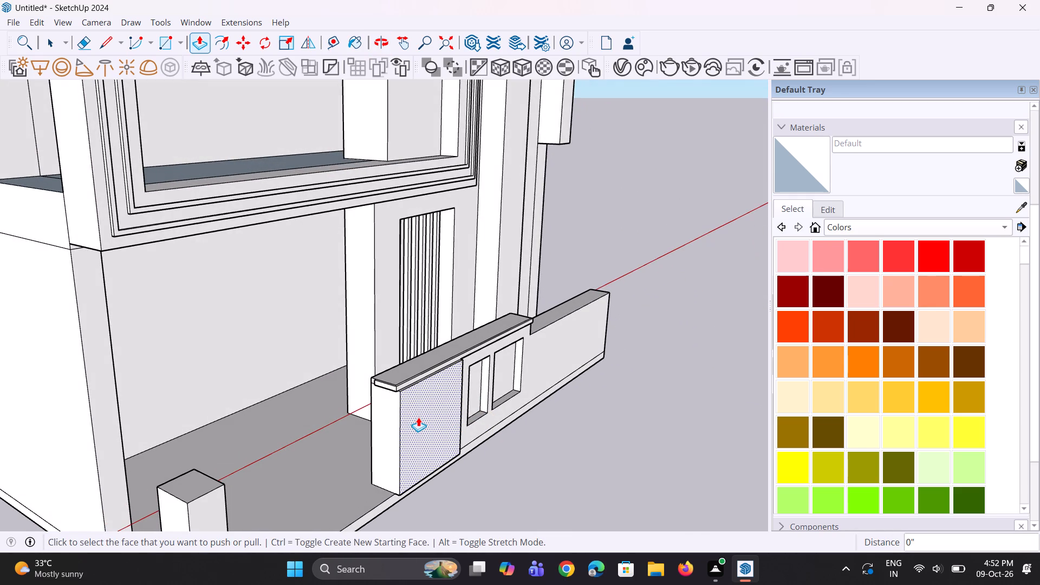
left_click(418, 417)
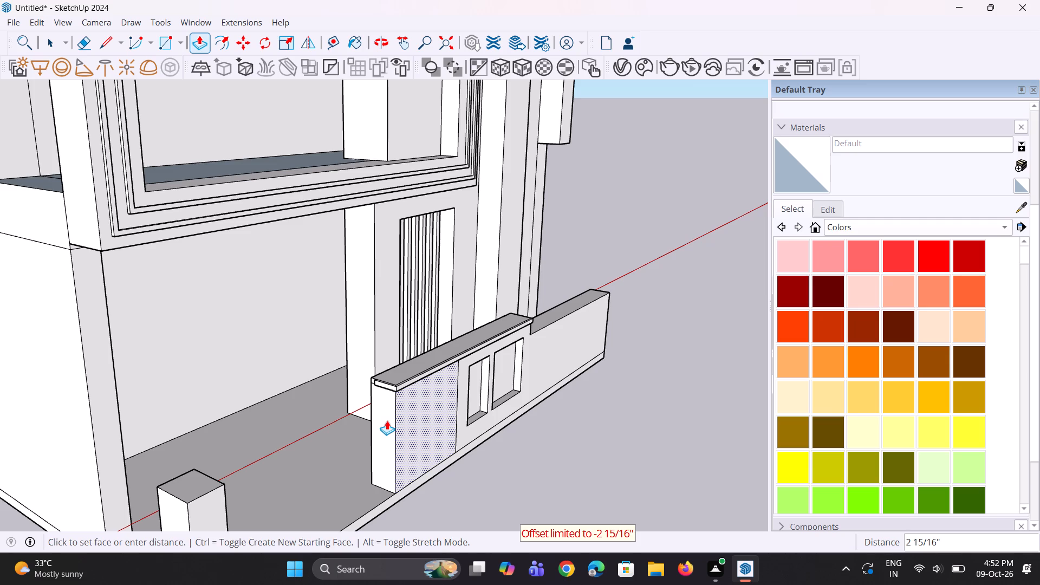
left_click(386, 421)
middle_click_drag(454, 416, 333, 399)
key("space")
key("space")
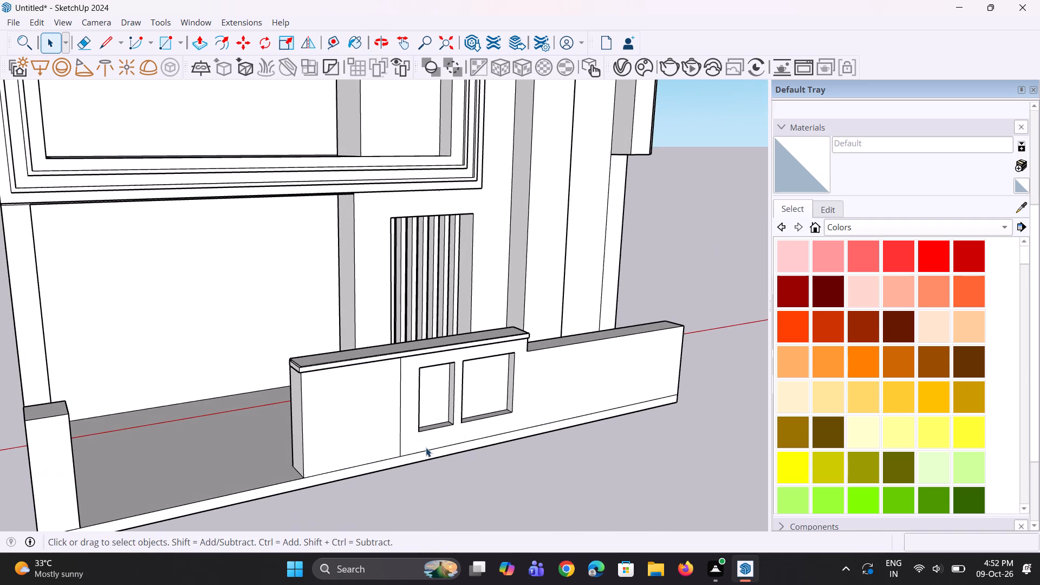
Copy the vertical edge at the lower wall section's outer end about 6' 7/8" along the wall toward the recesses.
scroll(395, 380, "down", 4)
middle_click_drag(419, 417, 288, 411)
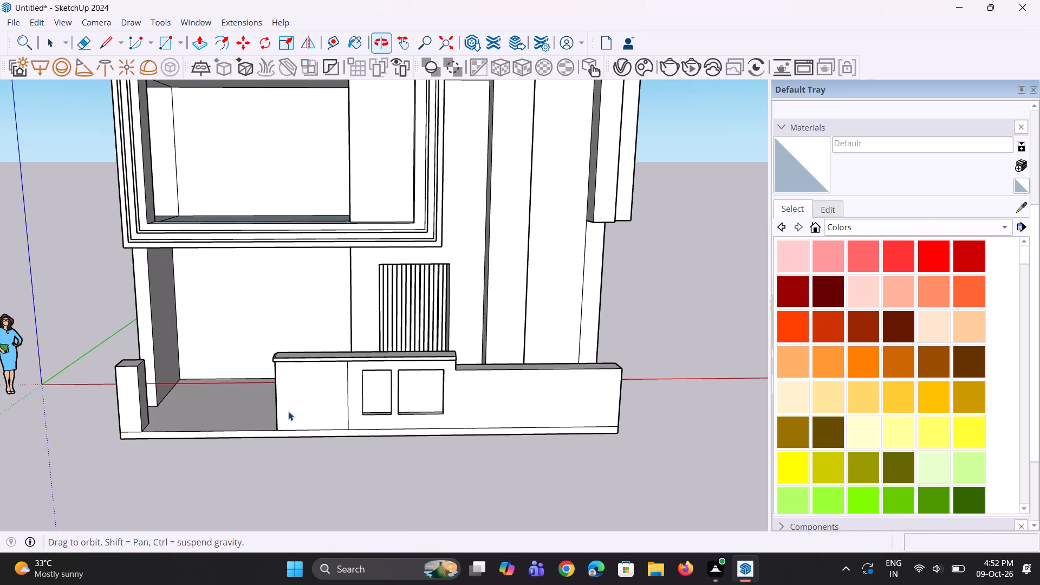
middle_click_drag(404, 420, 398, 395)
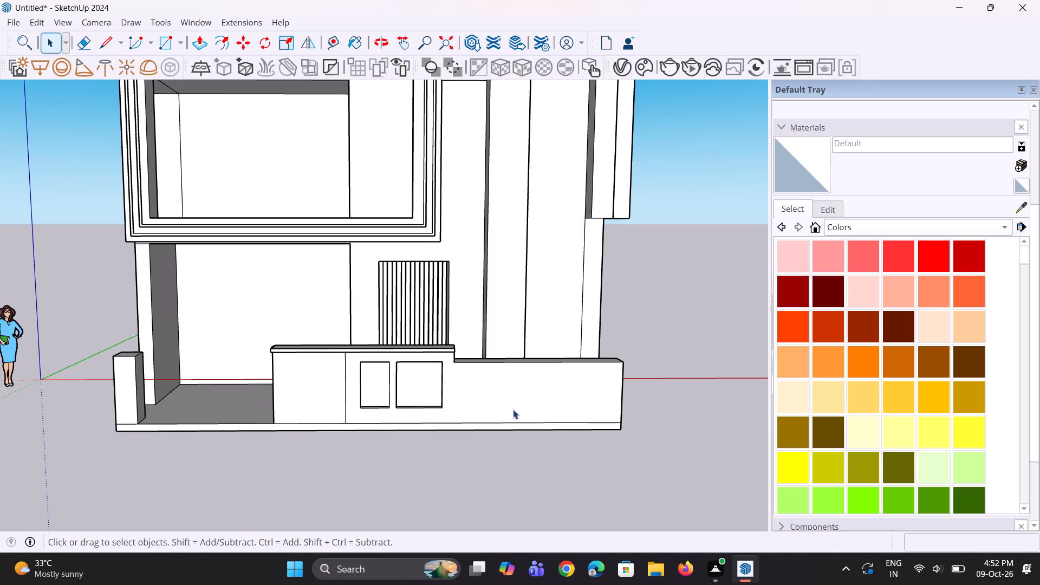
scroll(576, 417, "up", 1)
scroll(520, 395, "up", 2)
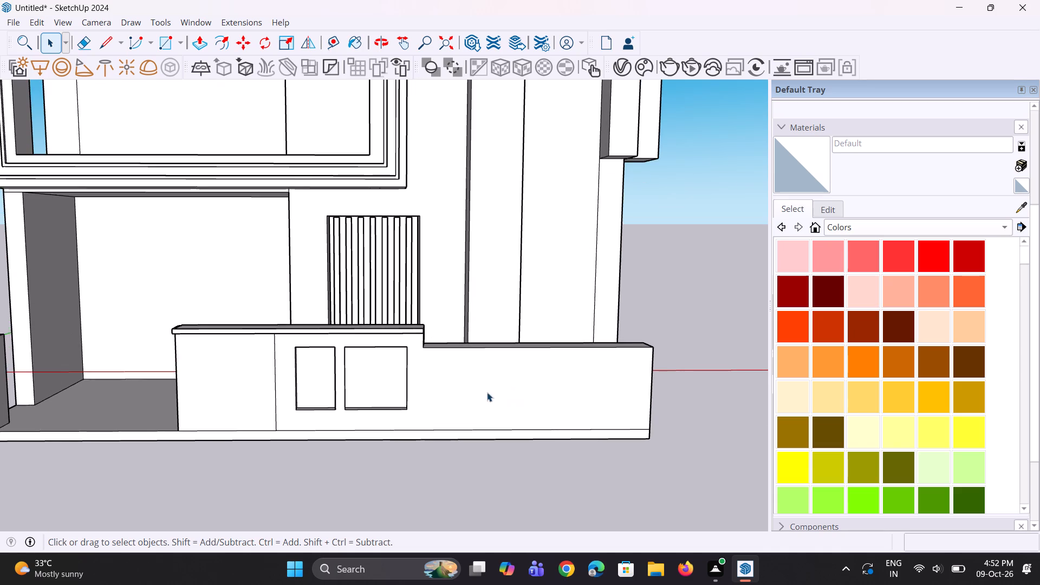
scroll(486, 392, "down", 3)
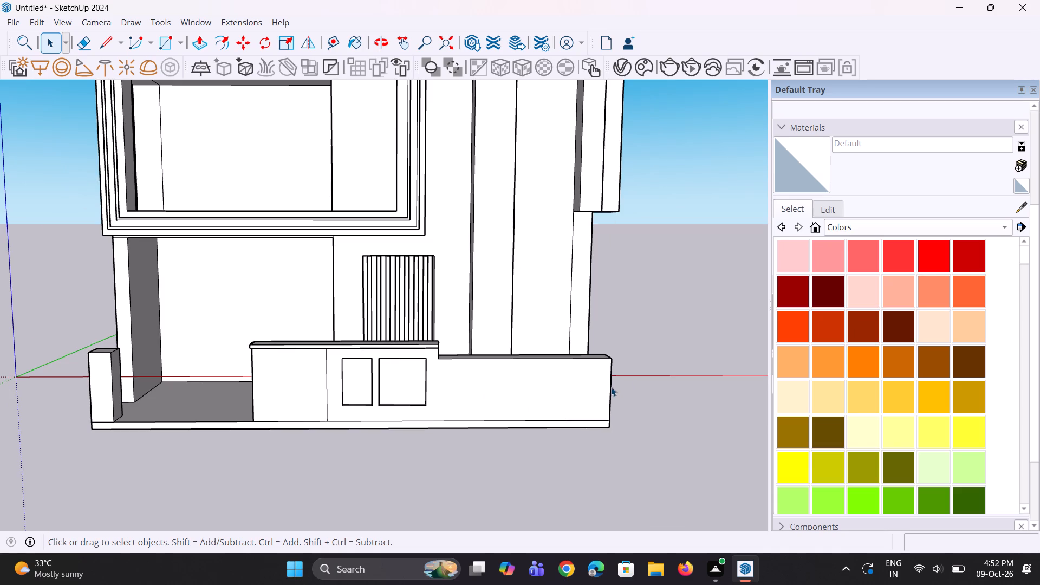
left_click(611, 387)
key("m")
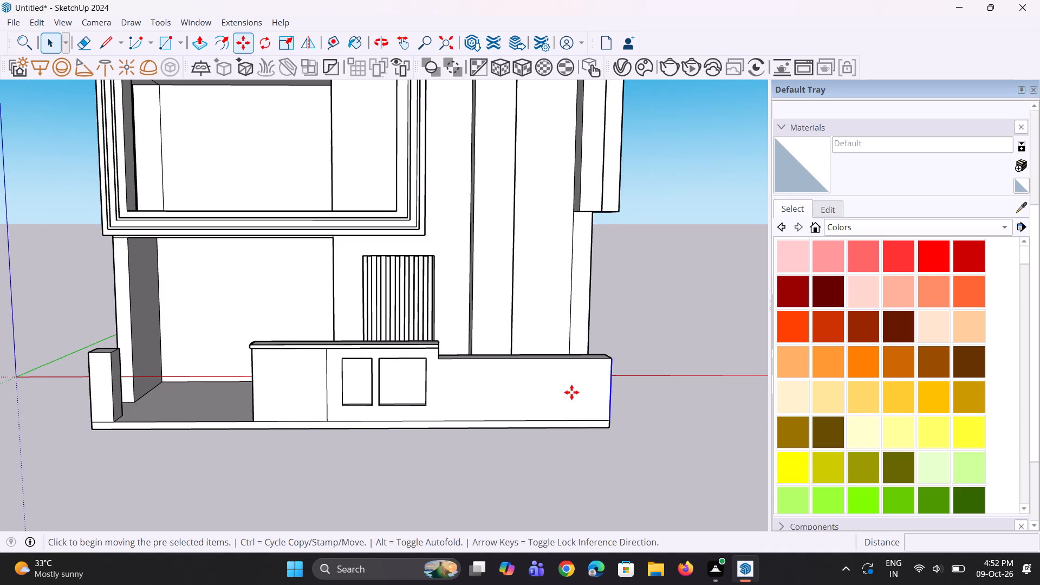
left_click(606, 421)
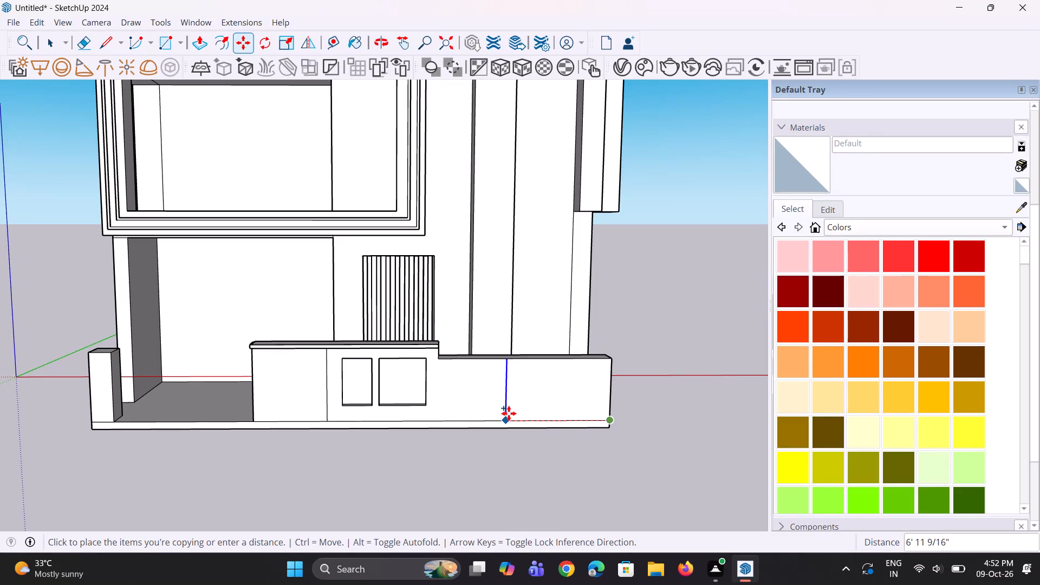
left_click(520, 412)
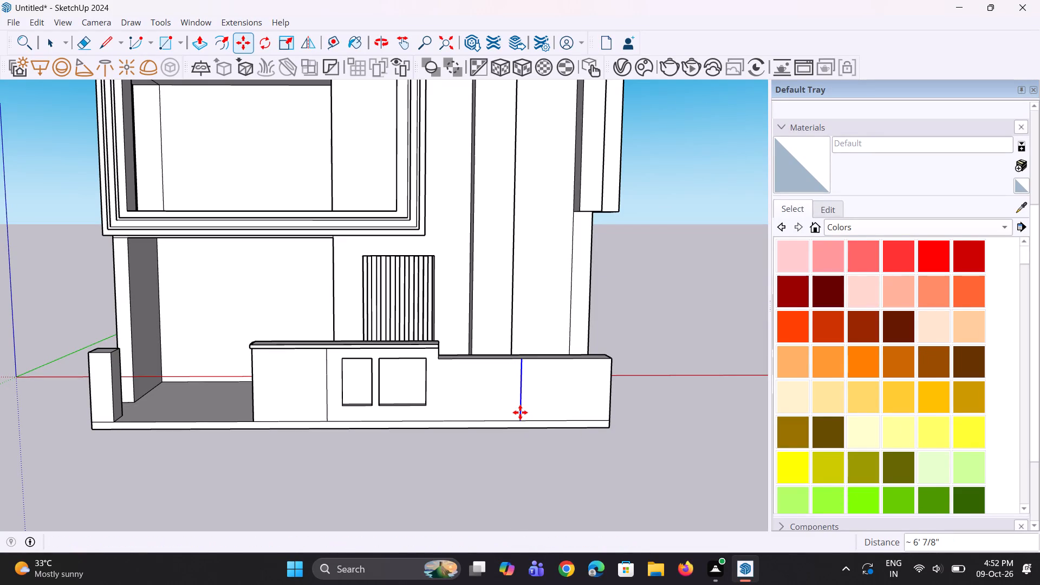
Copy the new vertical dividing line about 4' 11 5/16" along the wall face toward the step in the wall top.
key("m")
left_click(518, 419)
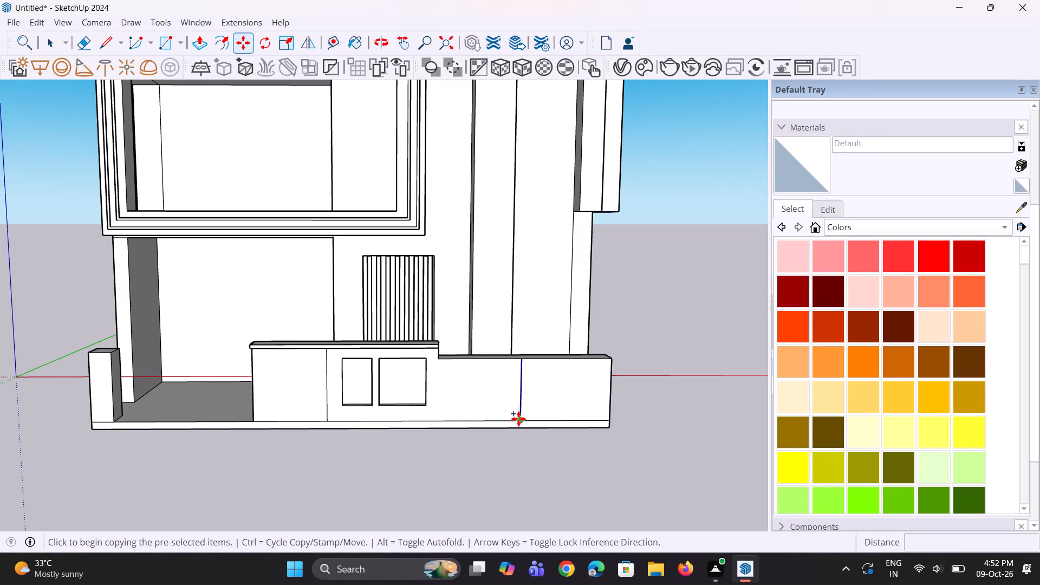
left_click(446, 415)
middle_click_drag(473, 398, 343, 446)
key("space")
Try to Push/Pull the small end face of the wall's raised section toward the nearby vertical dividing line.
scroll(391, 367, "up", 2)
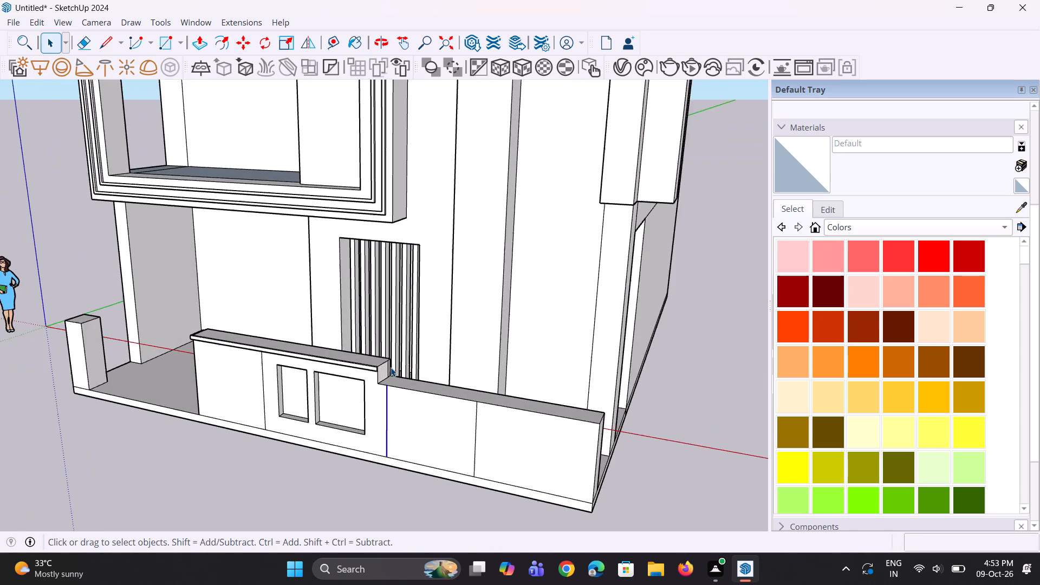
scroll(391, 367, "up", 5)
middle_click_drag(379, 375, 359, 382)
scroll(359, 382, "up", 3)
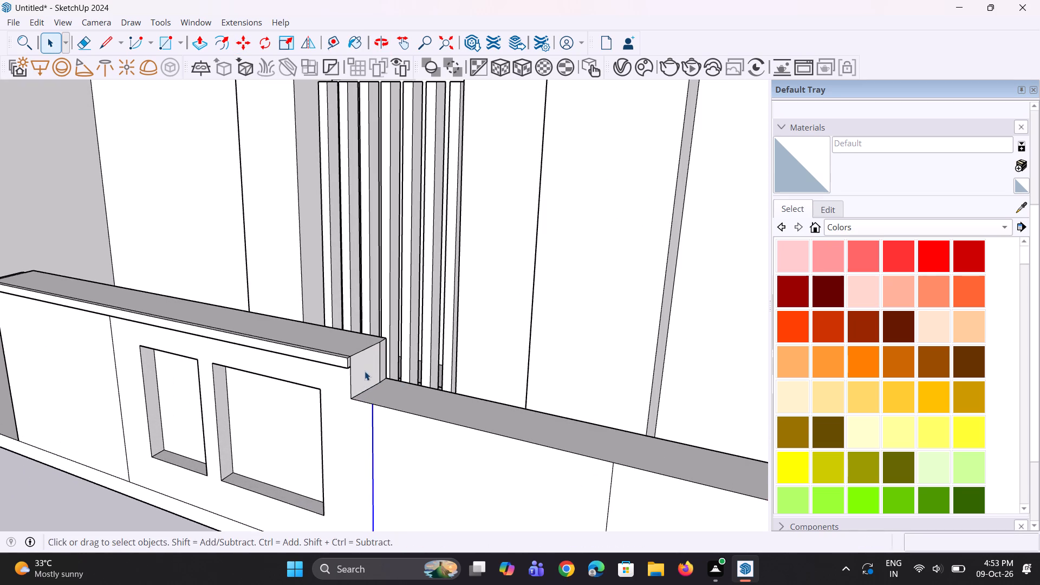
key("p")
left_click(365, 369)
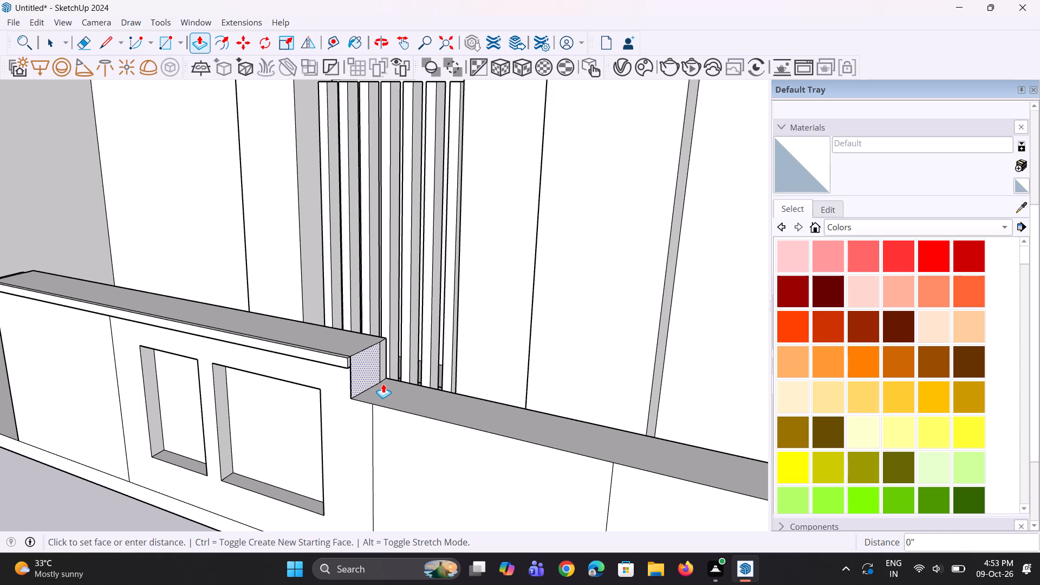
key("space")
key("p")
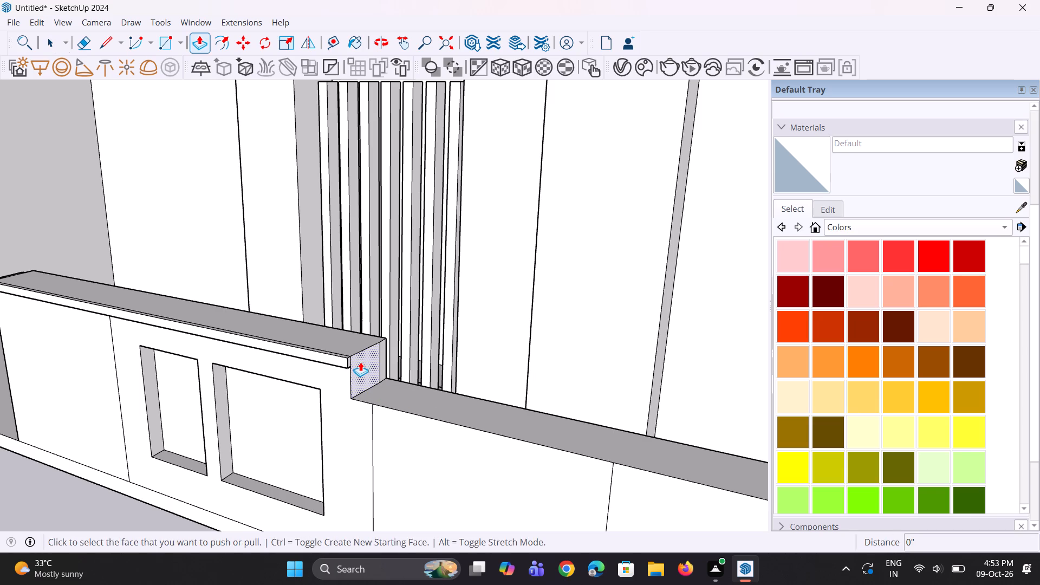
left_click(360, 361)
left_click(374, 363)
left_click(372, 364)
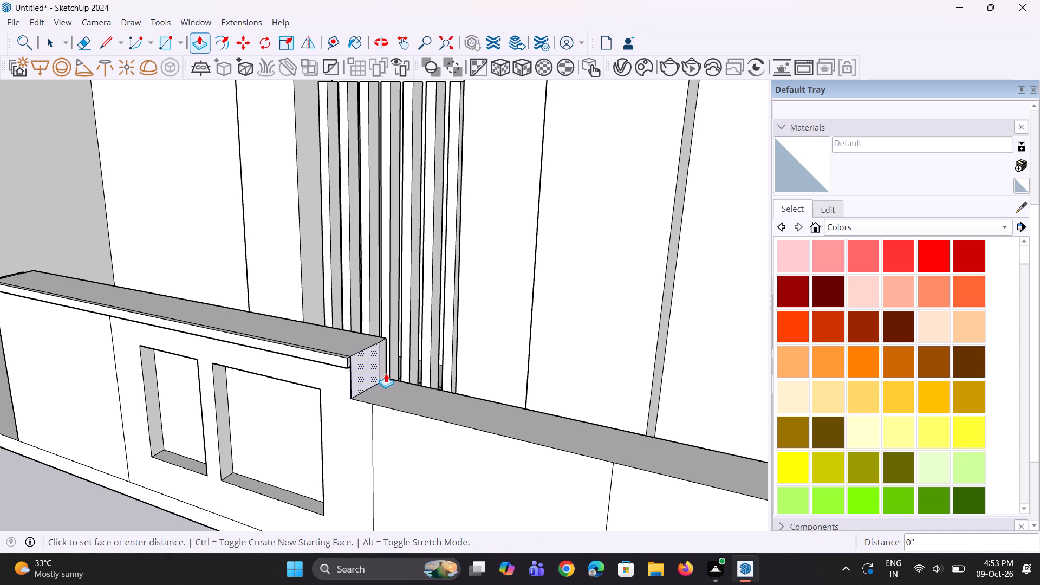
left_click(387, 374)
Examine the whole house exterior and the divided front boundary wall from the front corner.
middle_click_drag(383, 376, 337, 395)
scroll(357, 388, "up", 3)
scroll(357, 385, "right", 5)
scroll(357, 385, "up", 1)
scroll(357, 385, "right", 4)
scroll(357, 385, "up", 1)
scroll(357, 385, "right", 9)
scroll(337, 382, "left", 2)
scroll(334, 381, "right", 1)
middle_click_drag(330, 381, 367, 375)
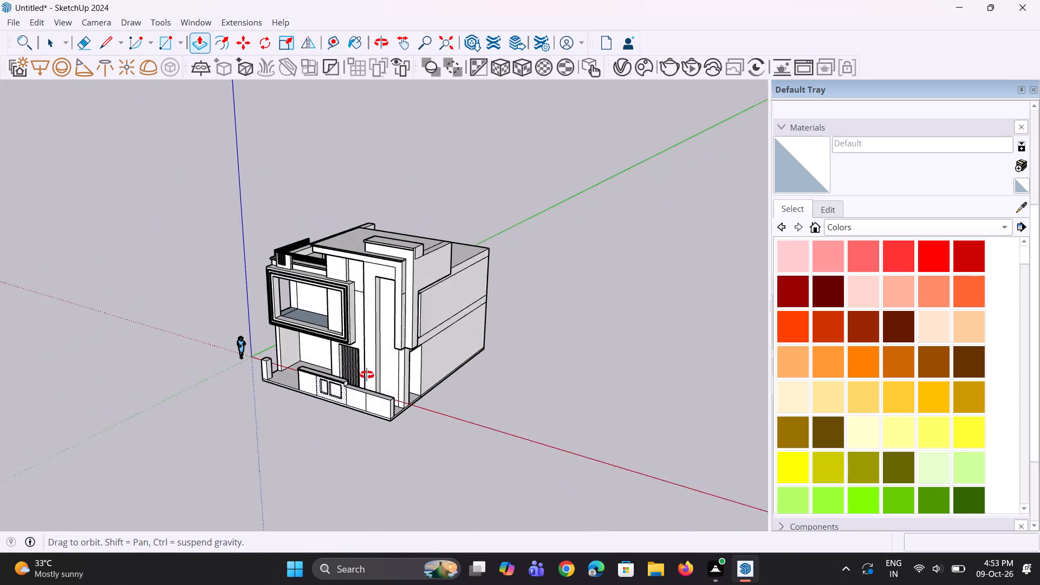
middle_click_drag(367, 375, 438, 357)
scroll(323, 392, "up", 9)
scroll(536, 438, "down", 1)
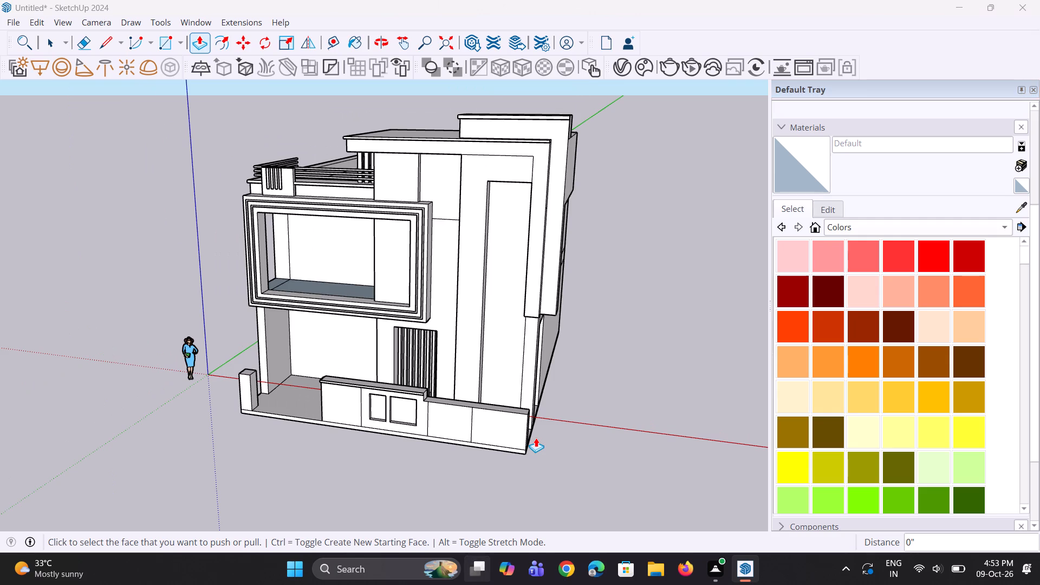
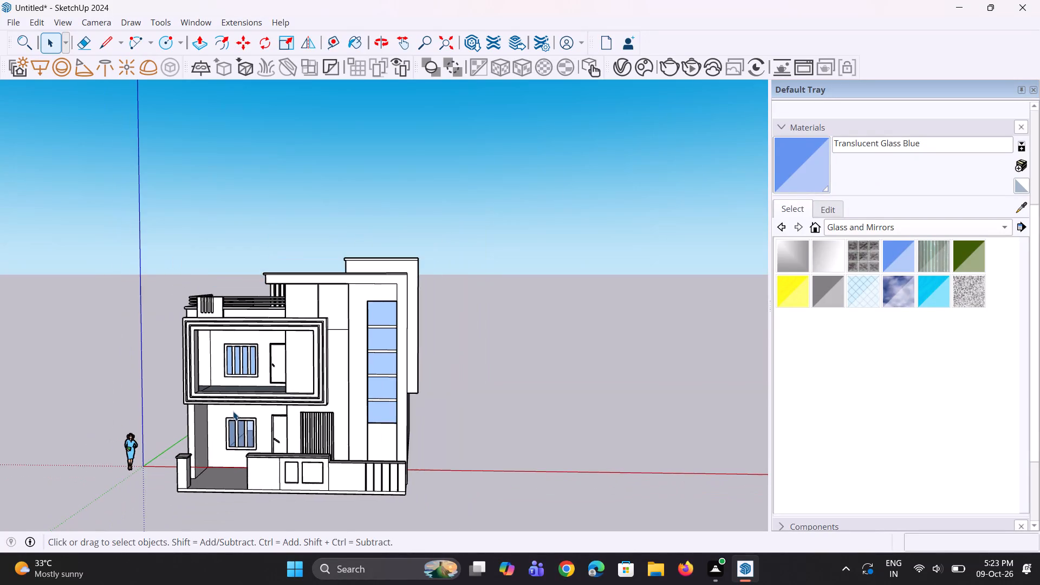
Examine the full front elevation of the house together with the finished boundary wall from several heights and distances.
middle_click_drag(233, 414, 233, 463)
scroll(402, 464, "up", 2)
scroll(302, 496, "up", 2)
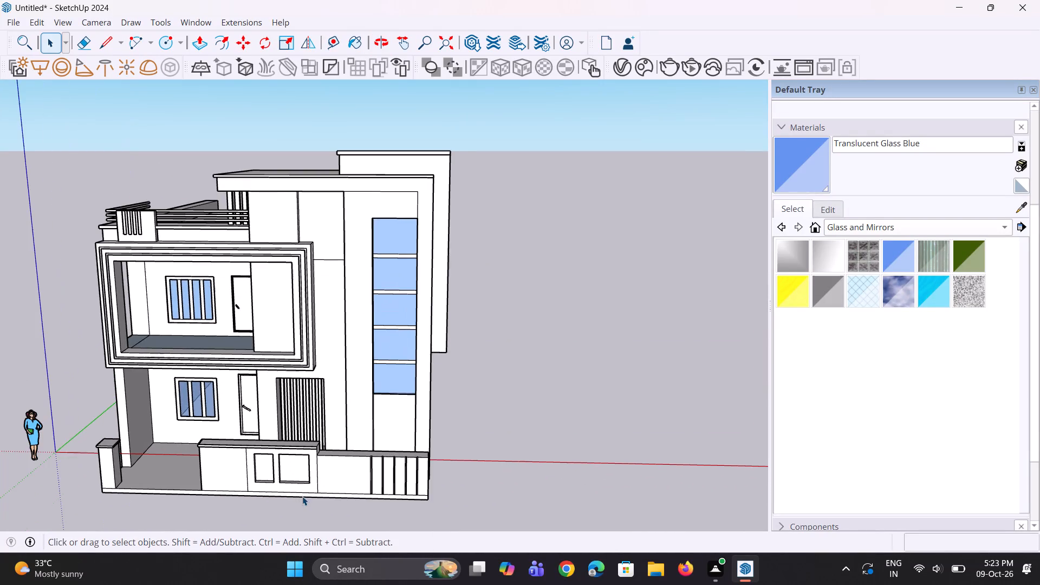
middle_click_drag(251, 515, 255, 485)
scroll(255, 468, "down", 4)
middle_click_drag(152, 514, 171, 486)
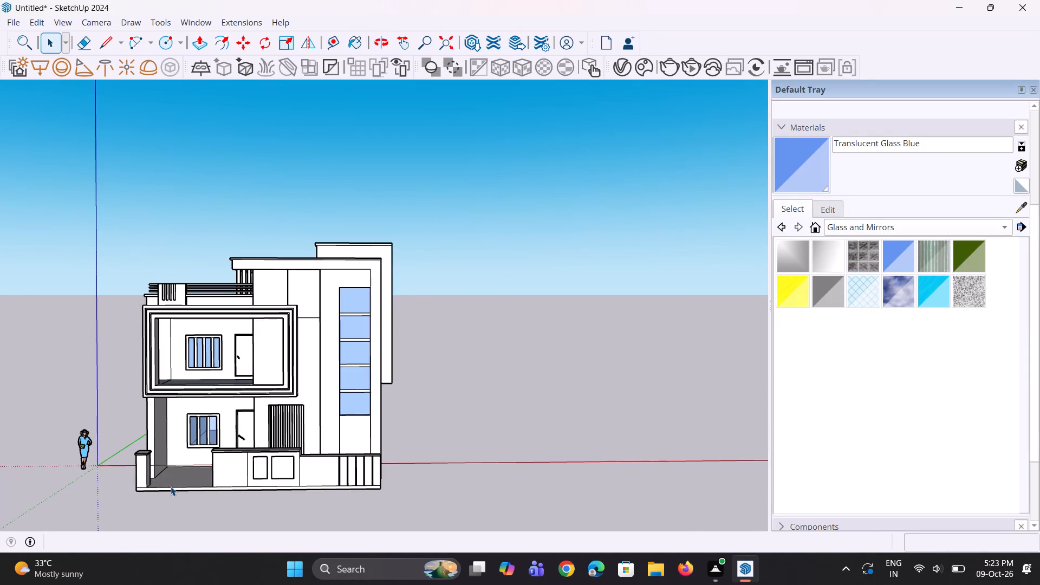
scroll(171, 486, "down", 3)
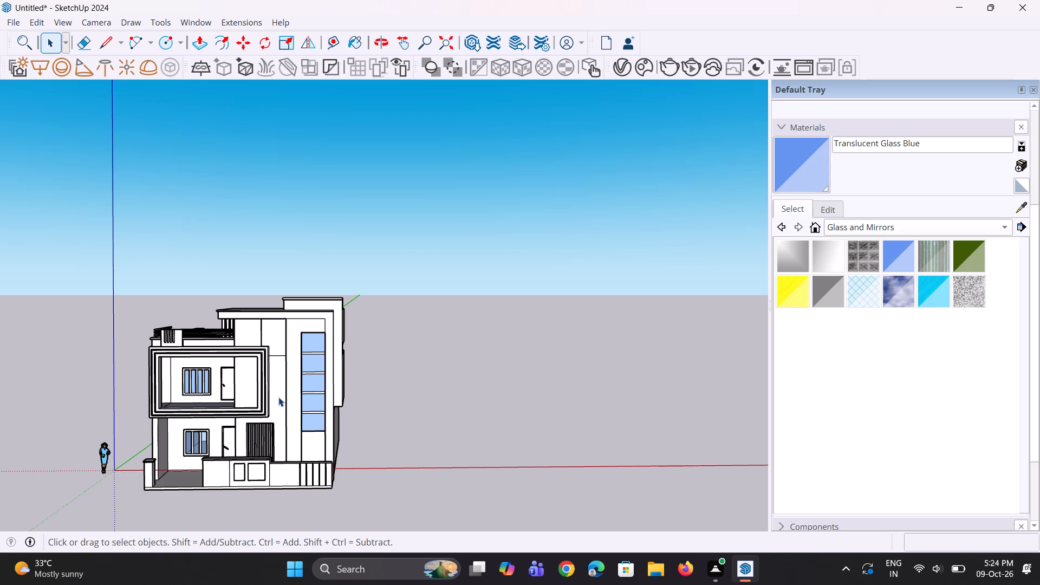
scroll(326, 428, "down", 4)
middle_click_drag(326, 427, 322, 411)
scroll(243, 487, "up", 5)
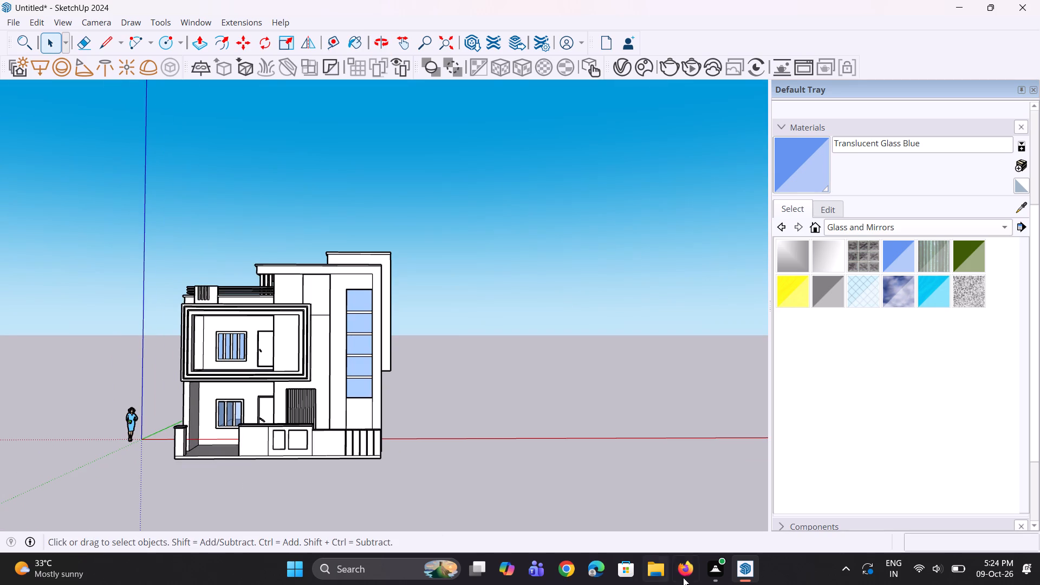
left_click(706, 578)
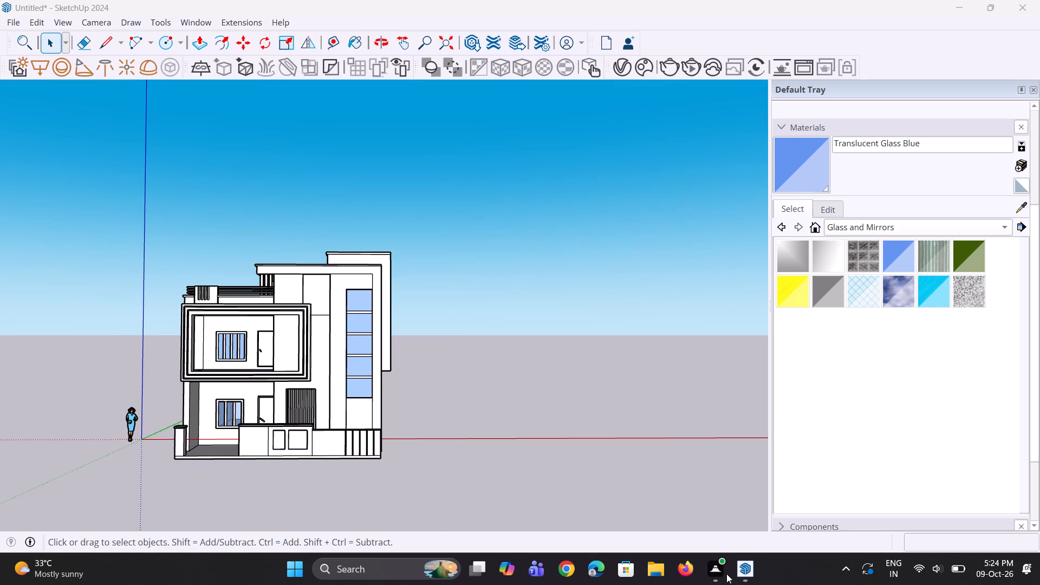
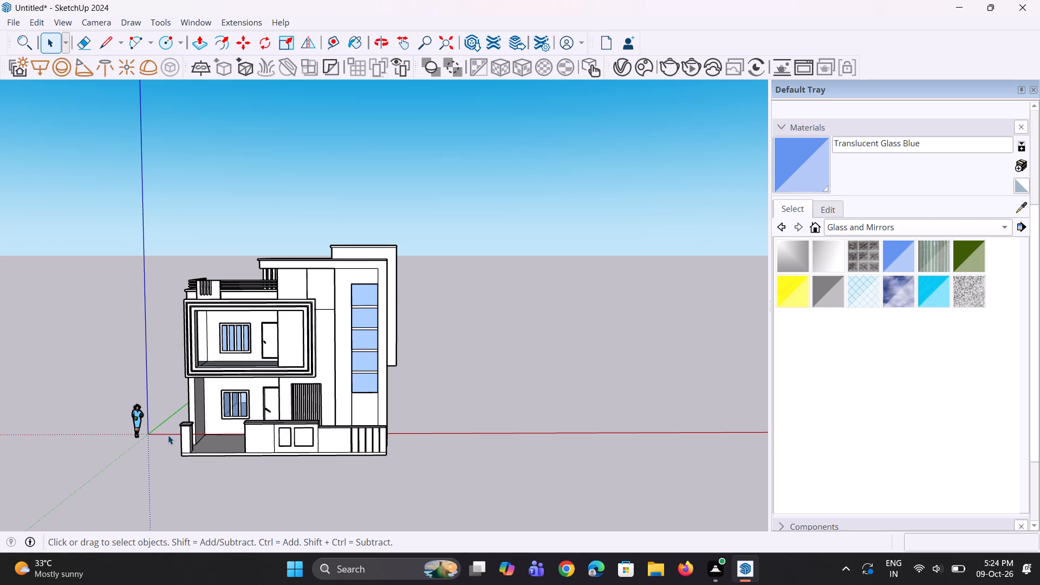
Examine the house's full front elevation and boundary wall from varied heights, angles and distances.
scroll(415, 327, "down", 2)
middle_click_drag(362, 344, 359, 309)
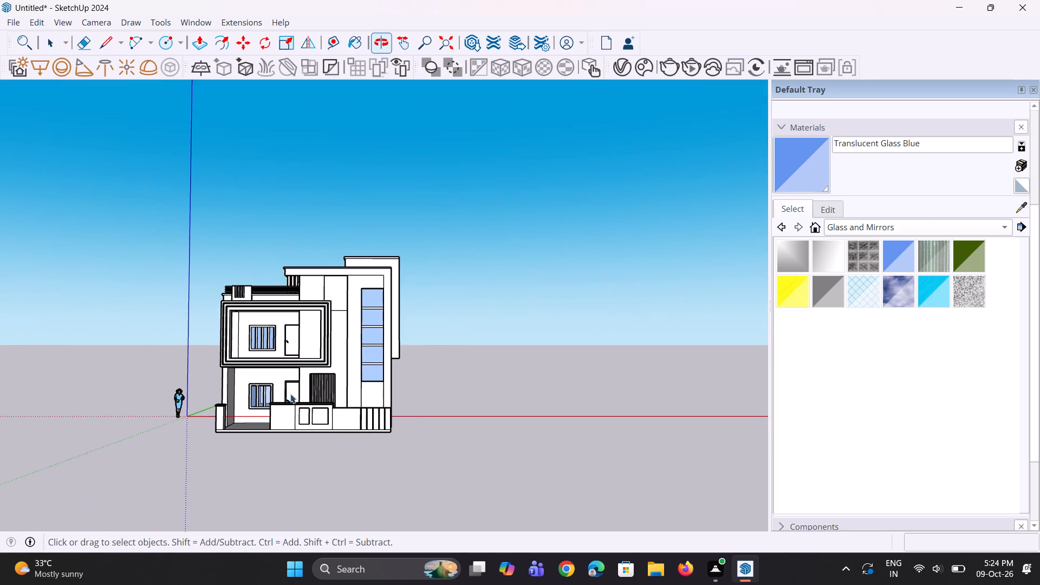
scroll(261, 413, "up", 5)
middle_click_drag(250, 439, 282, 498)
scroll(307, 402, "down", 2)
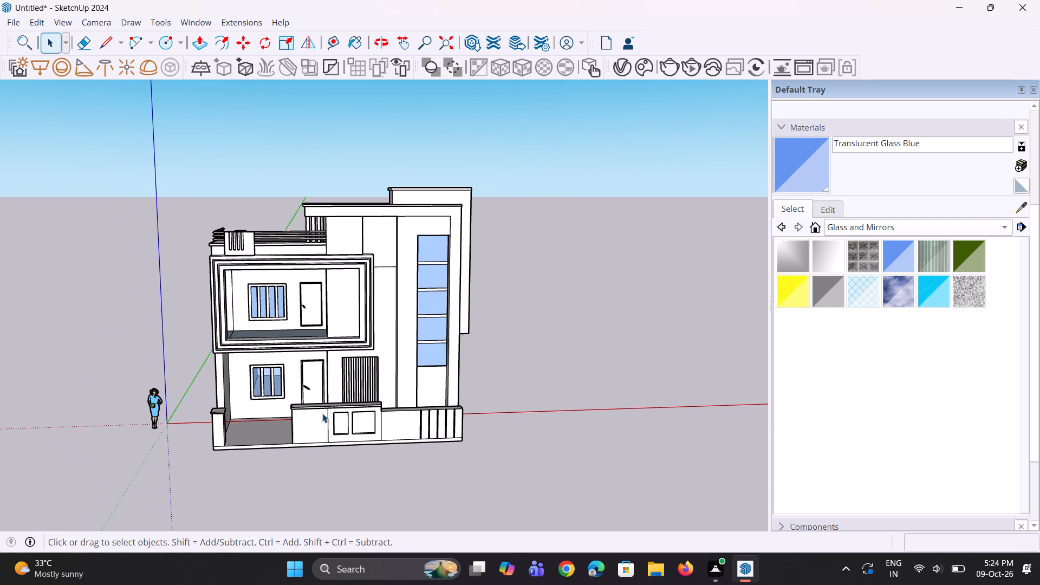
middle_click_drag(324, 433, 325, 439)
scroll(326, 441, "down", 1)
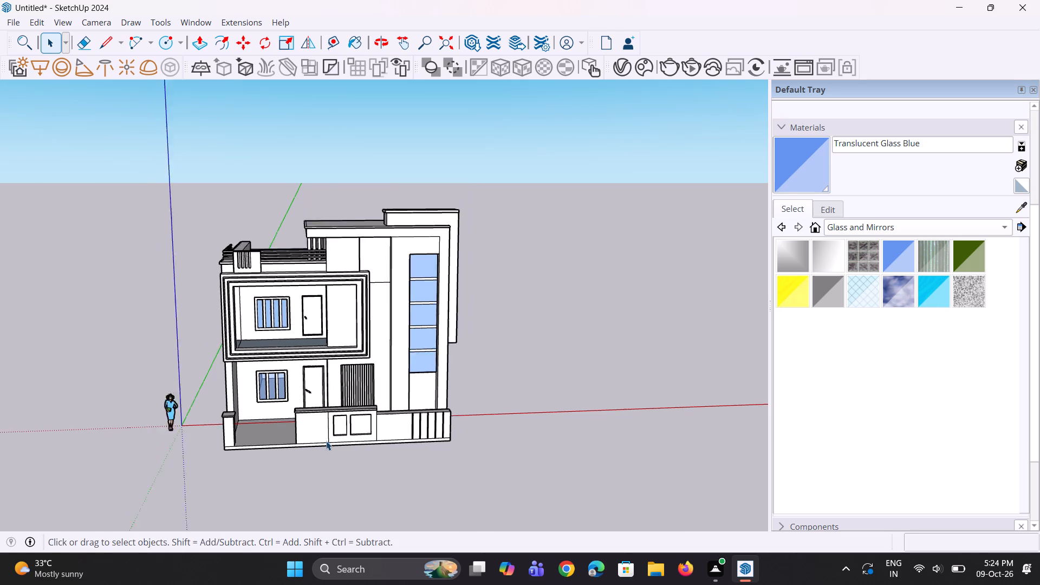
scroll(326, 441, "down", 2)
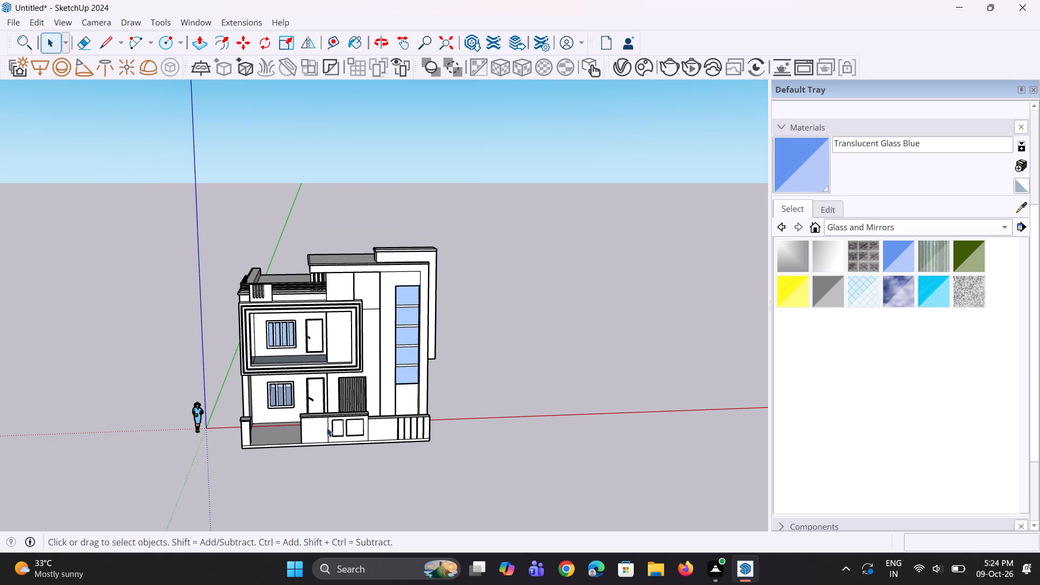
middle_click_drag(337, 390, 317, 380)
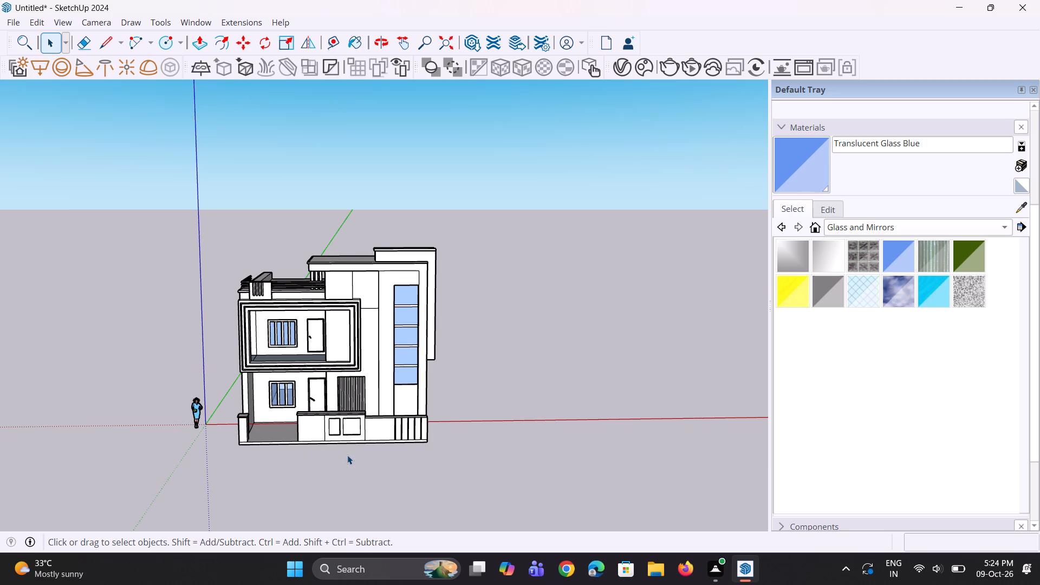
scroll(347, 455, "down", 4)
middle_click_drag(347, 455, 339, 450)
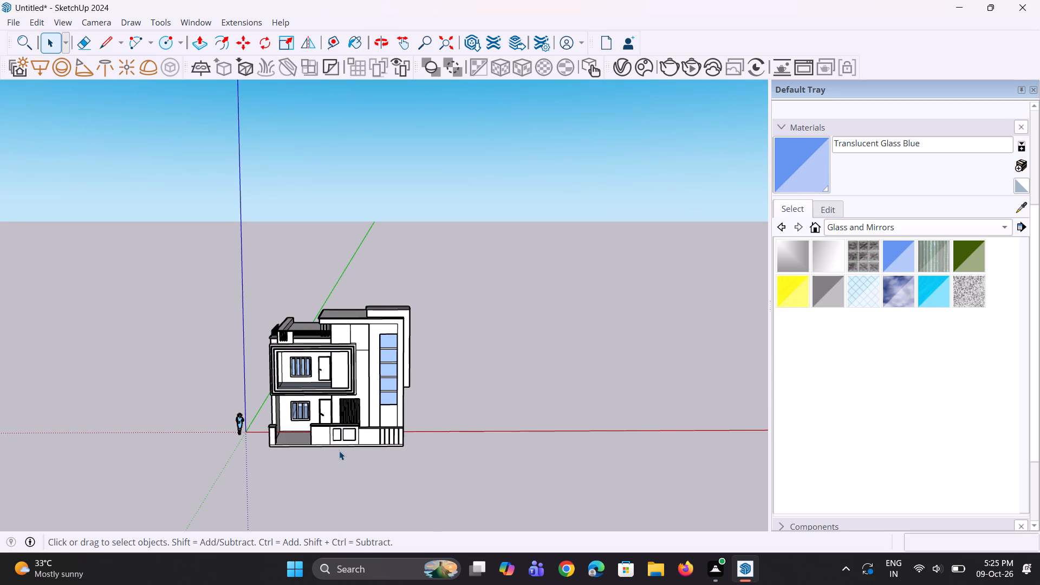
middle_click_drag(403, 396, 391, 329)
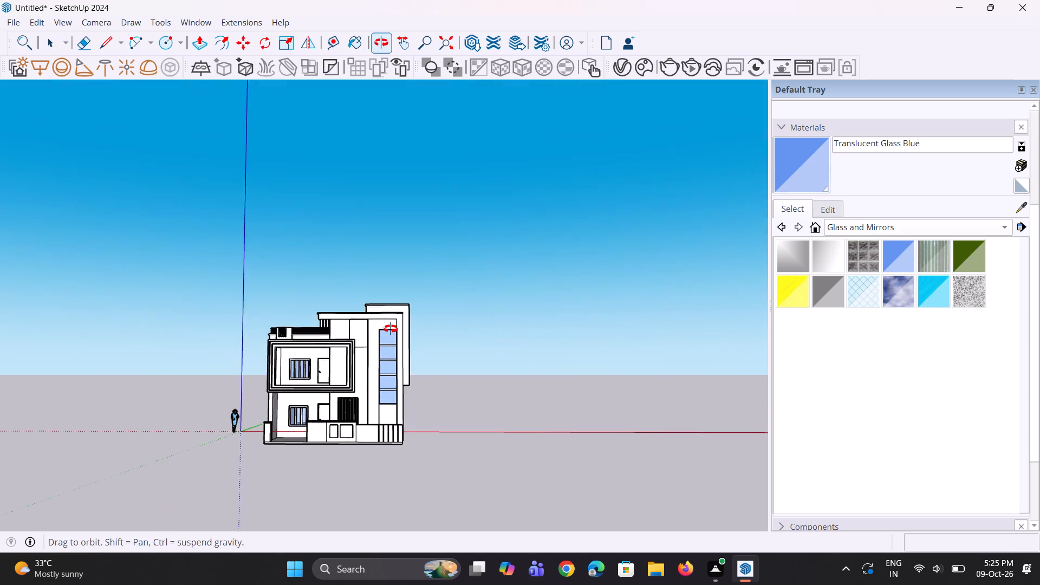
middle_click_drag(391, 329, 391, 414)
scroll(193, 441, "up", 3)
scroll(245, 459, "up", 5)
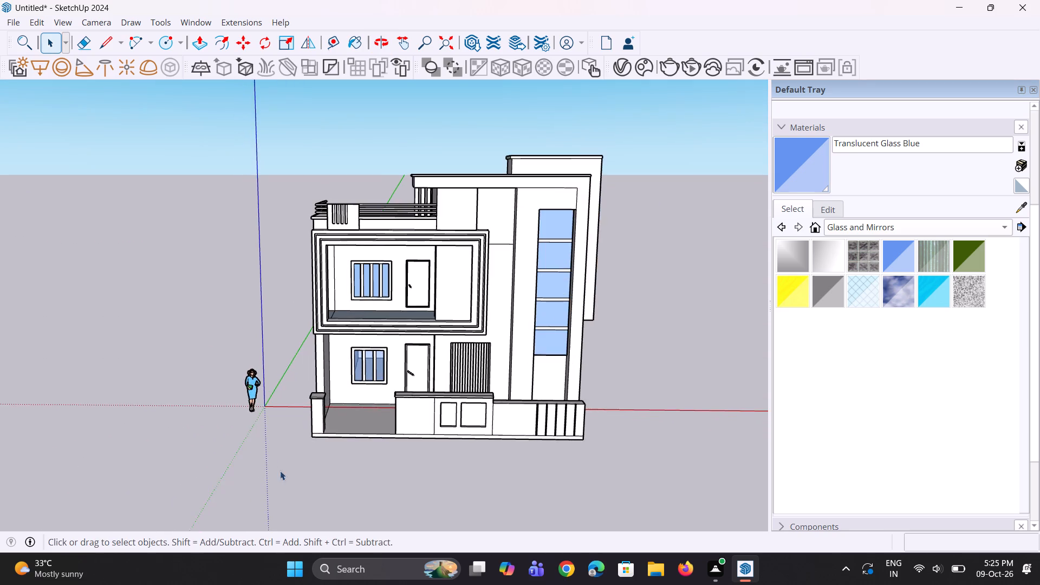
middle_click_drag(284, 473, 323, 497)
scroll(323, 497, "up", 1)
scroll(302, 464, "down", 4)
middle_click_drag(306, 461, 296, 433)
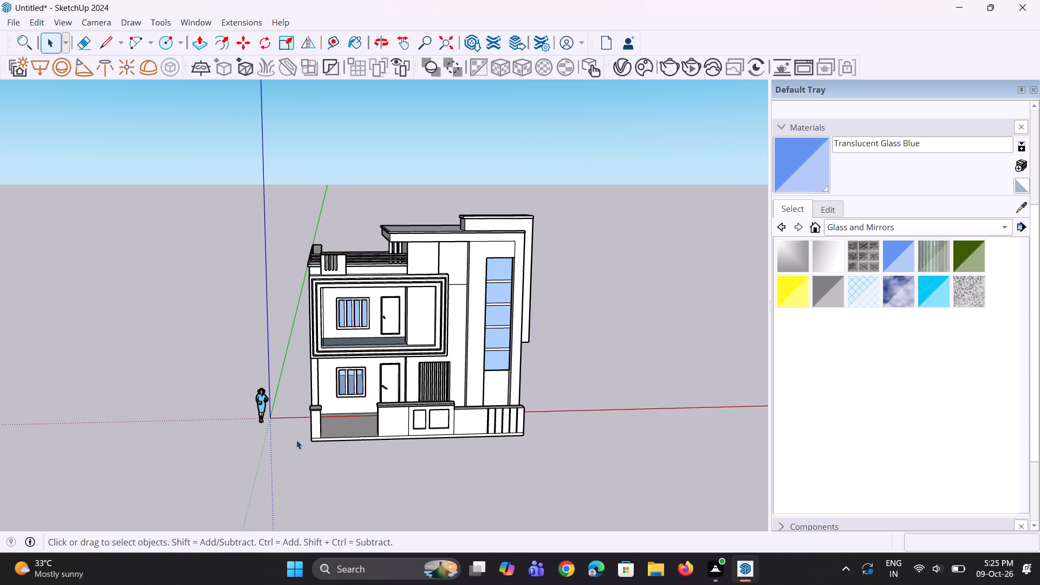
scroll(321, 402, "down", 1)
middle_click(308, 381)
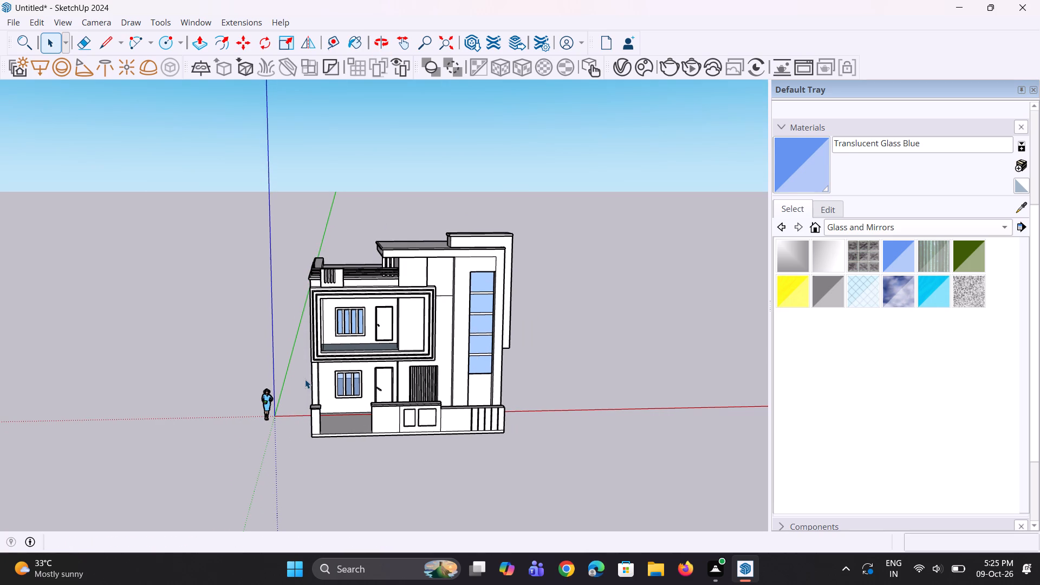
scroll(309, 379, "down", 1)
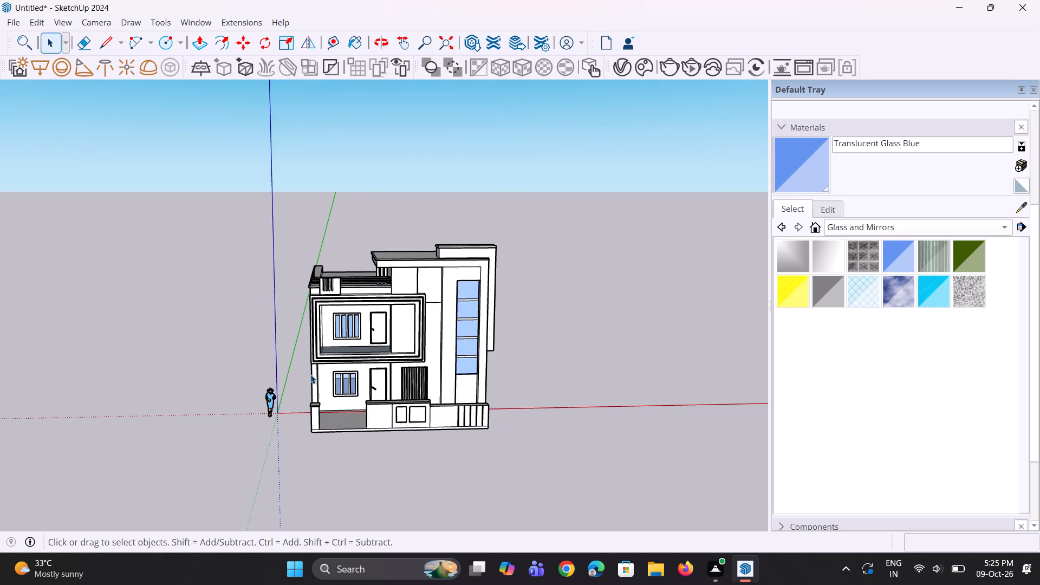
scroll(310, 374, "down", 1)
middle_click_drag(314, 369, 283, 343)
scroll(290, 388, "up", 2)
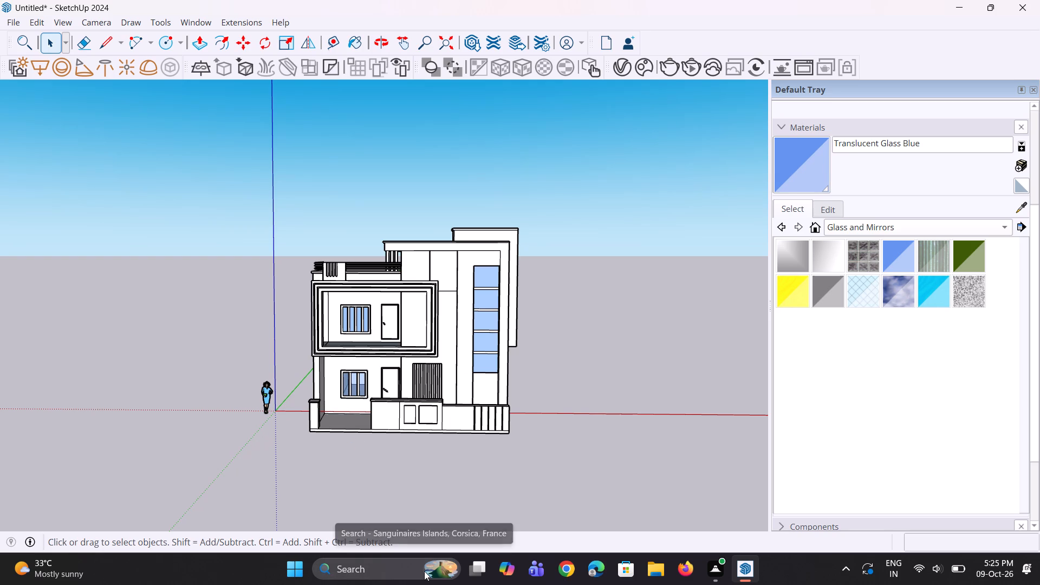
scroll(470, 433, "down", 1)
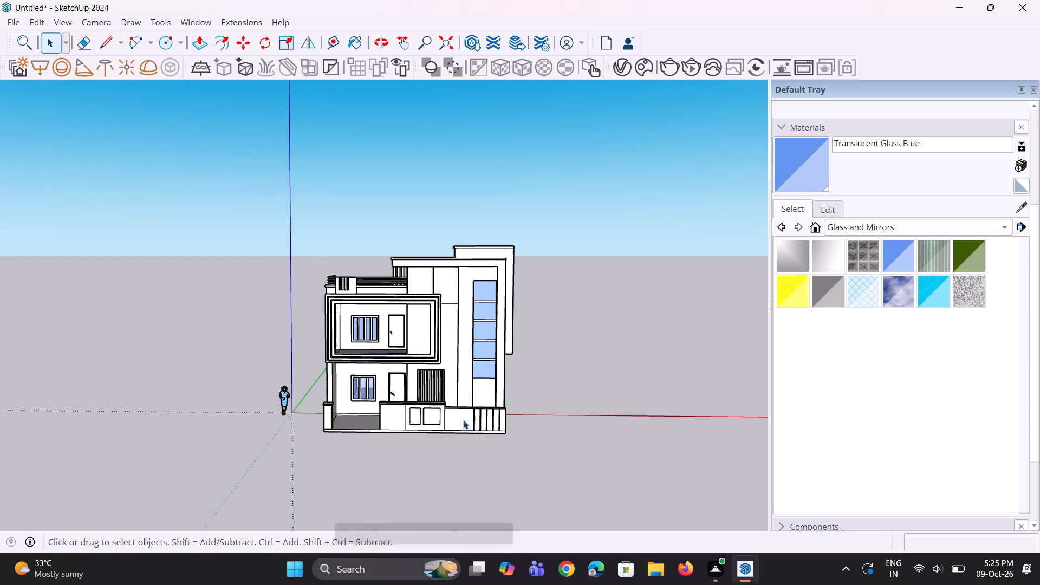
scroll(463, 420, "down", 1)
middle_click_drag(470, 437, 459, 451)
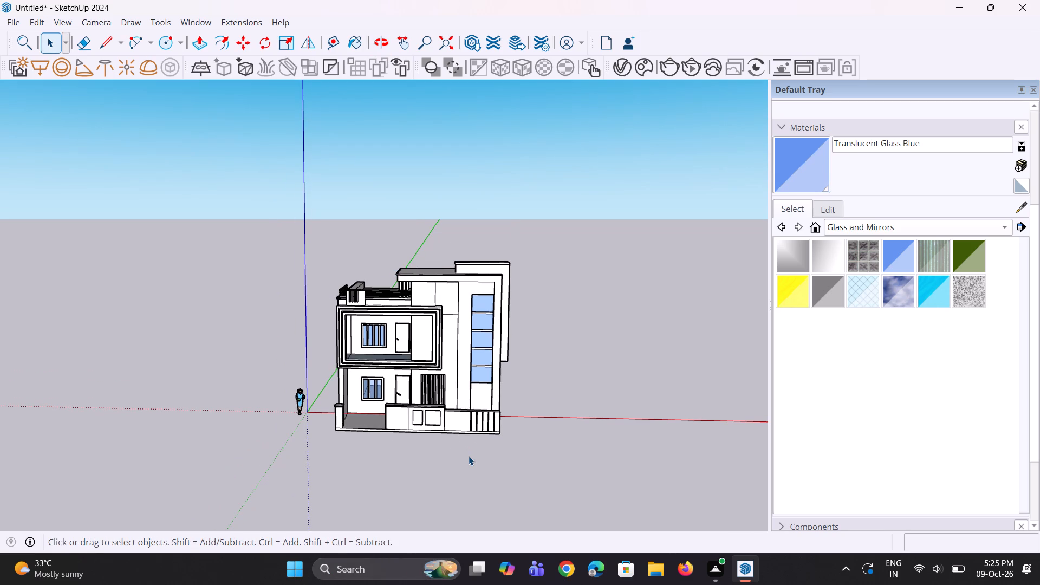
scroll(474, 359, "down", 2)
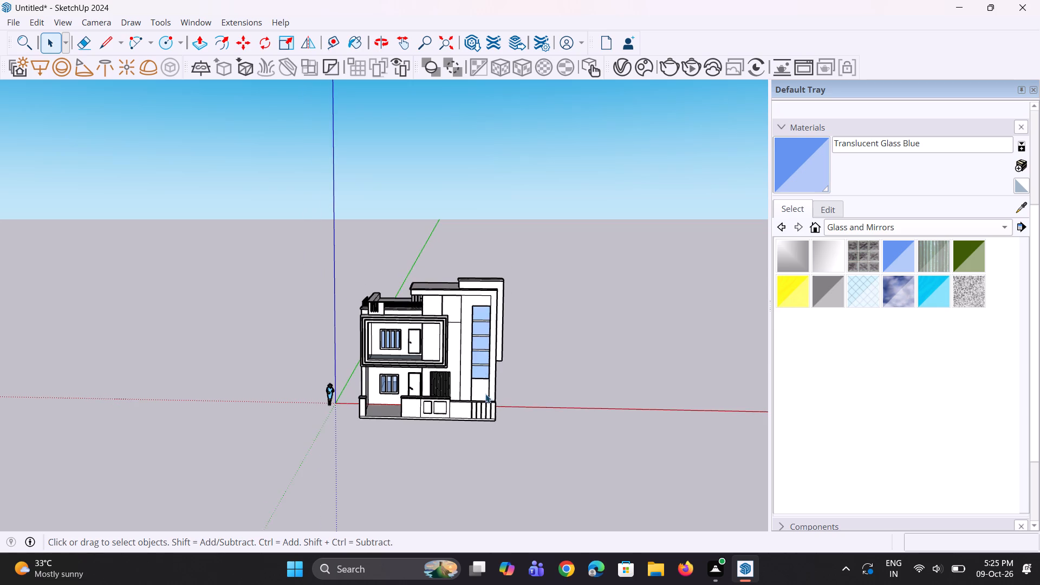
middle_click_drag(485, 394, 468, 347)
scroll(437, 335, "up", 5)
middle_click_drag(443, 344, 484, 365)
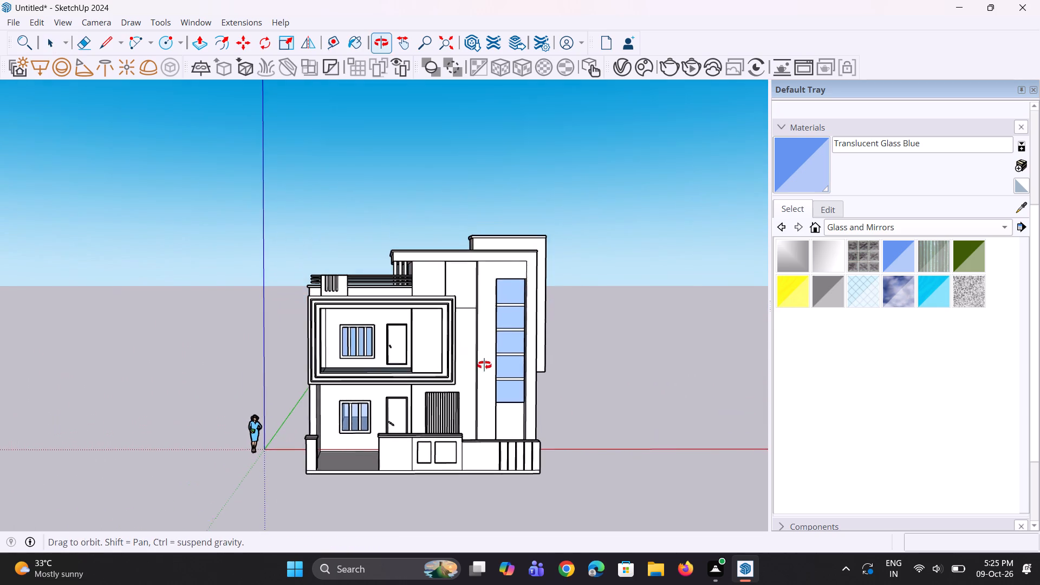
middle_click_drag(484, 365, 485, 365)
middle_click_drag(405, 422, 386, 440)
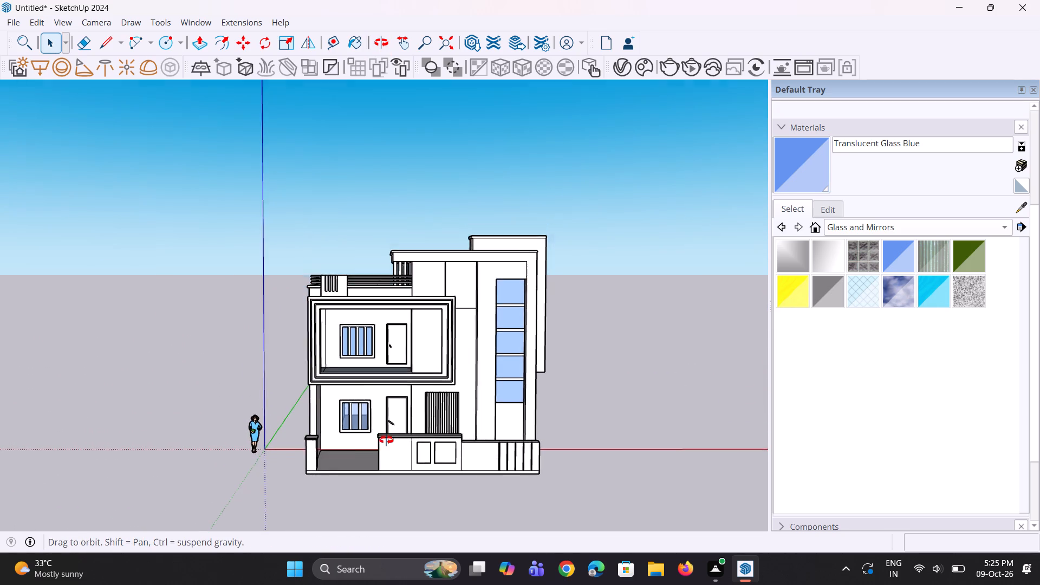
middle_click_drag(386, 440, 415, 432)
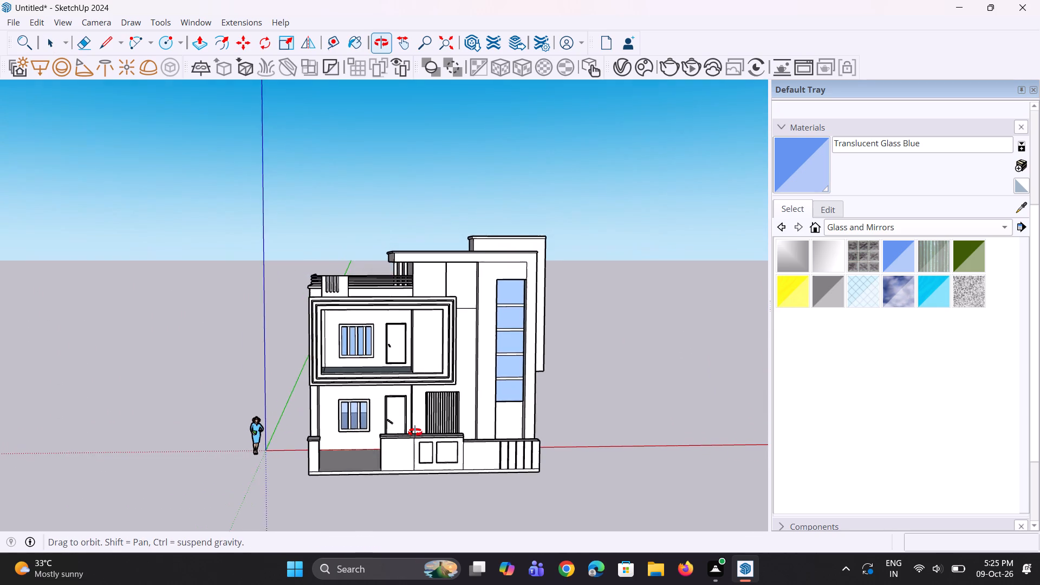
middle_click_drag(415, 432, 411, 431)
scroll(413, 430, "down", 2)
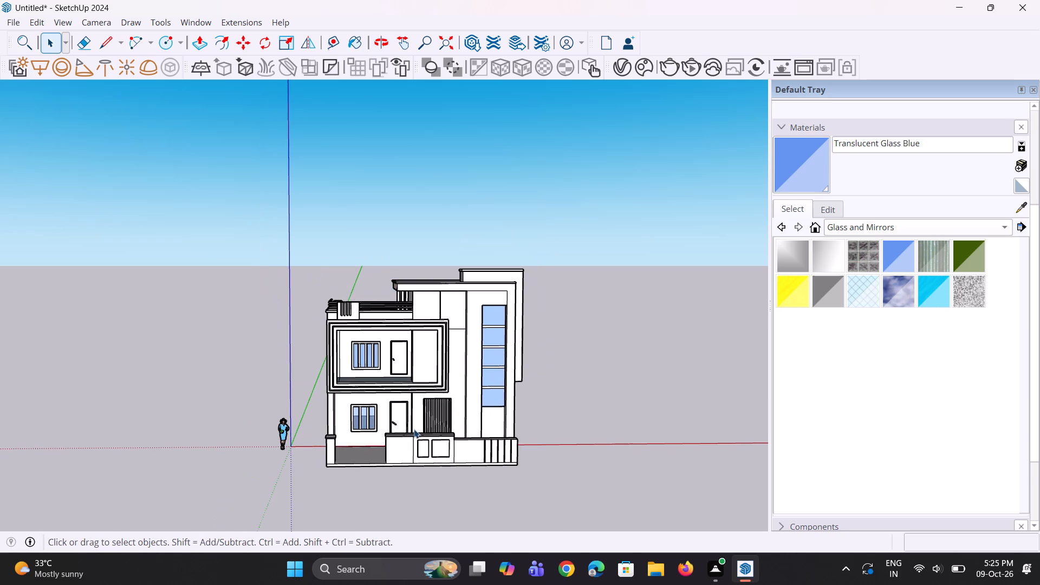
scroll(414, 429, "up", 4)
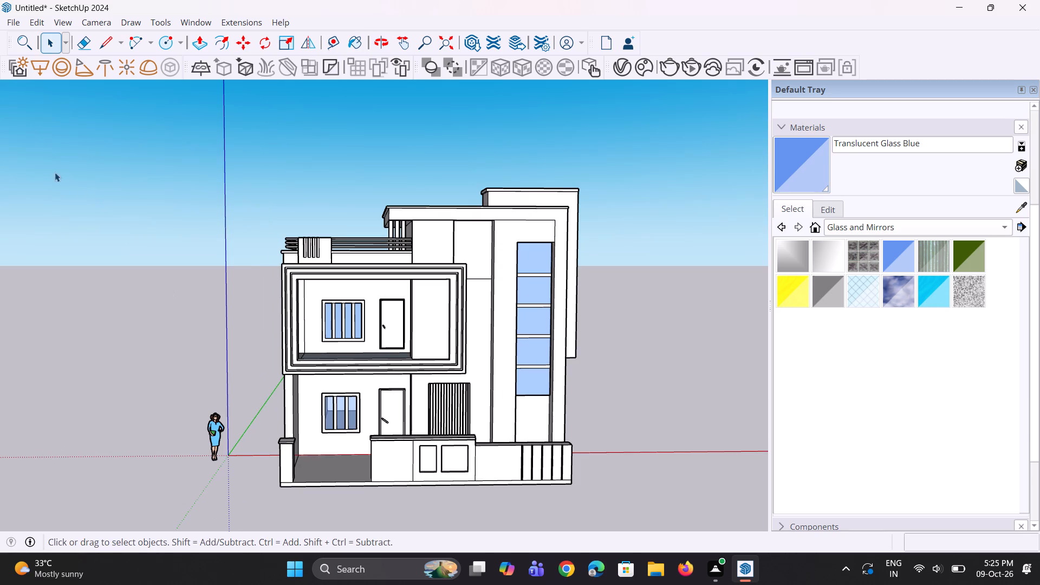
Import the Planting+101 model from the Downloads folder and place it beside the glazed tower side of the house.
left_click(9, 27)
left_click(62, 213)
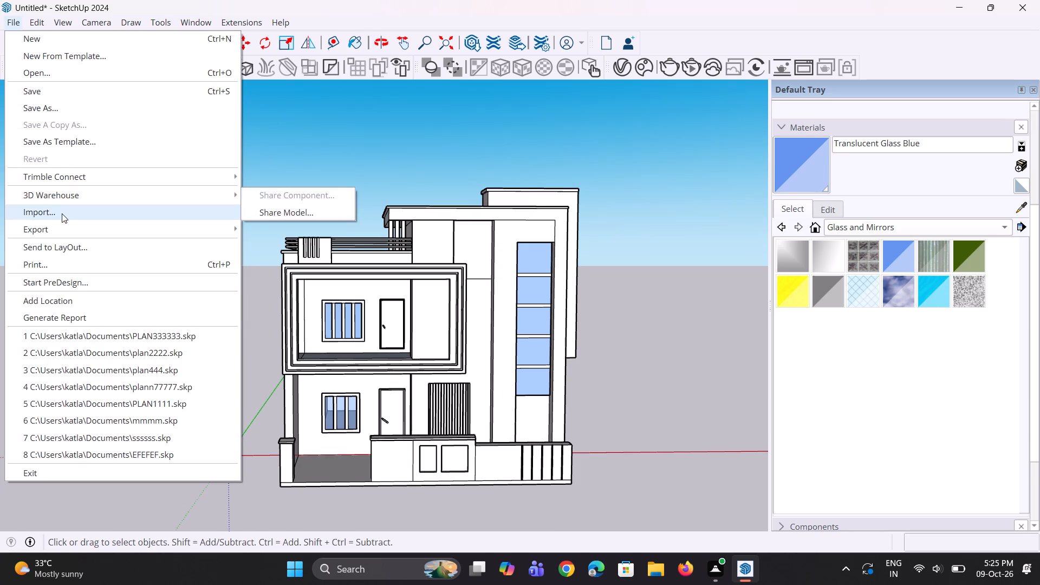
left_click(67, 200)
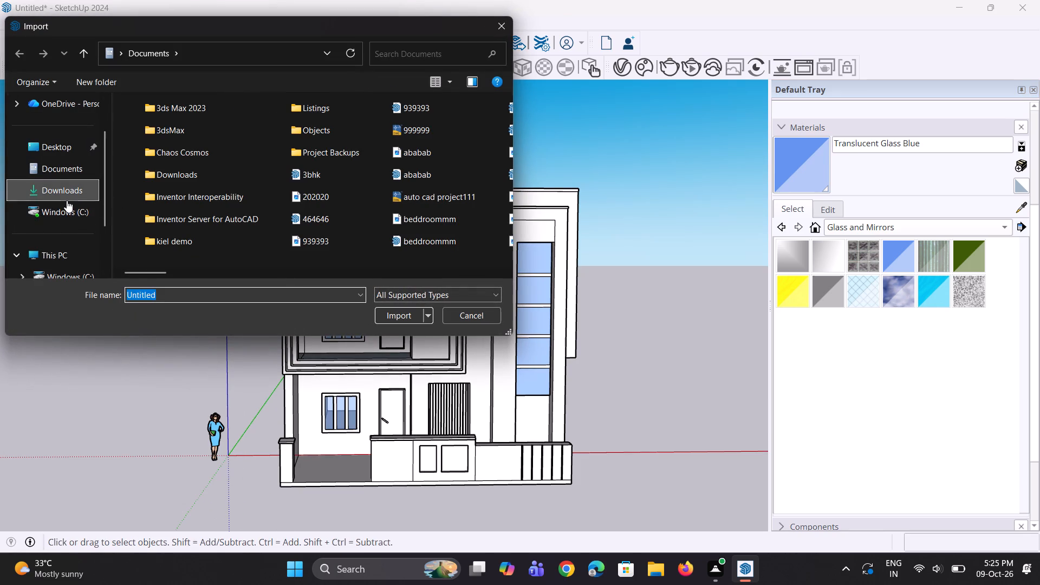
scroll(242, 232, "down", 1)
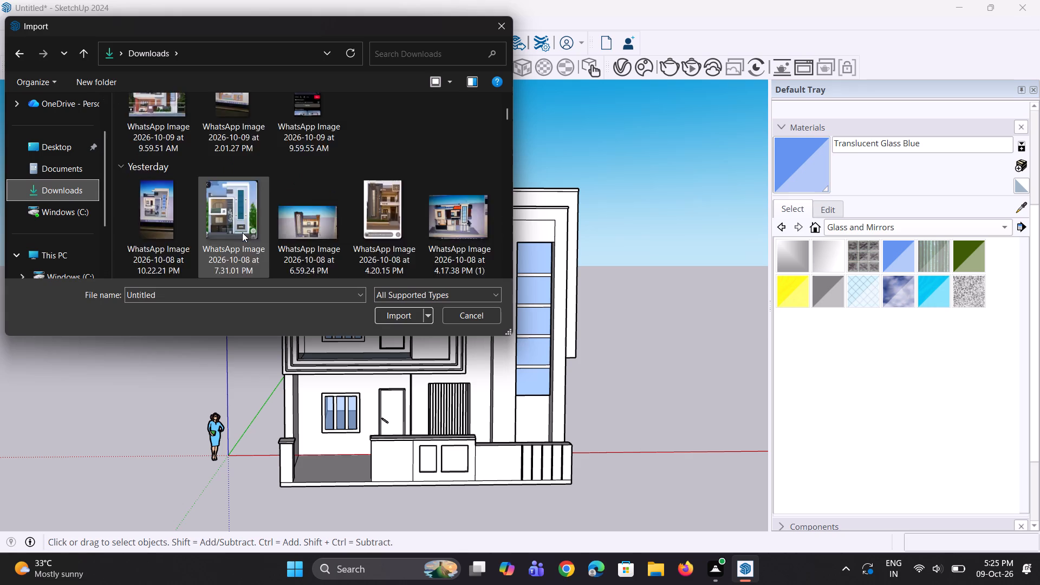
scroll(242, 232, "down", 8)
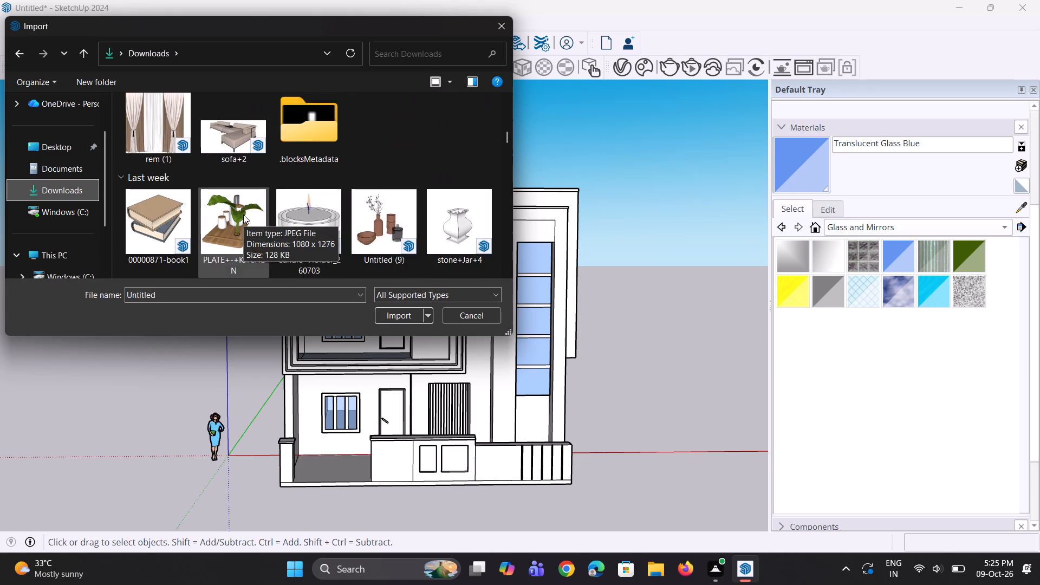
scroll(243, 214, "down", 9)
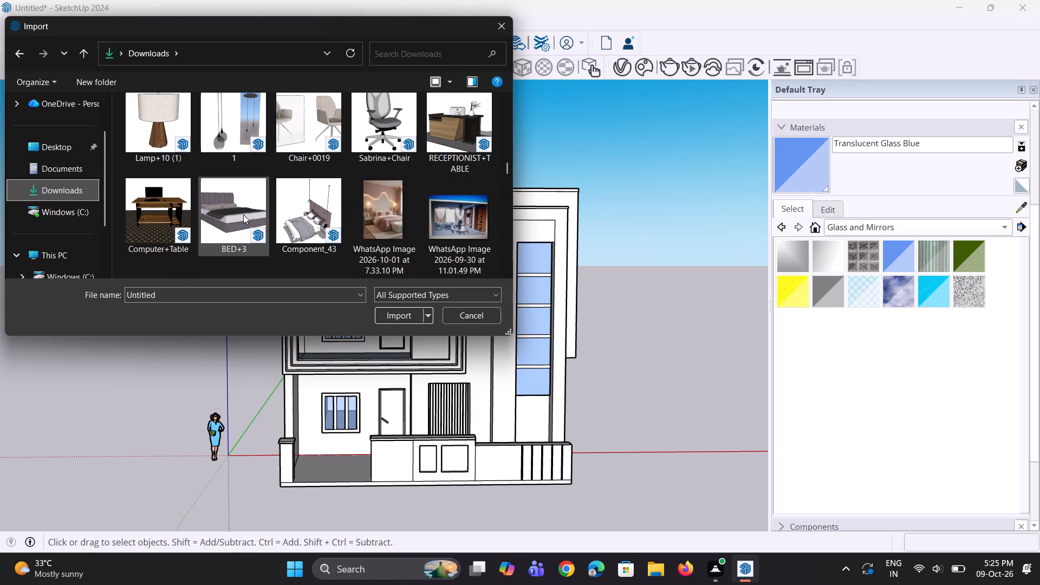
scroll(246, 215, "down", 9)
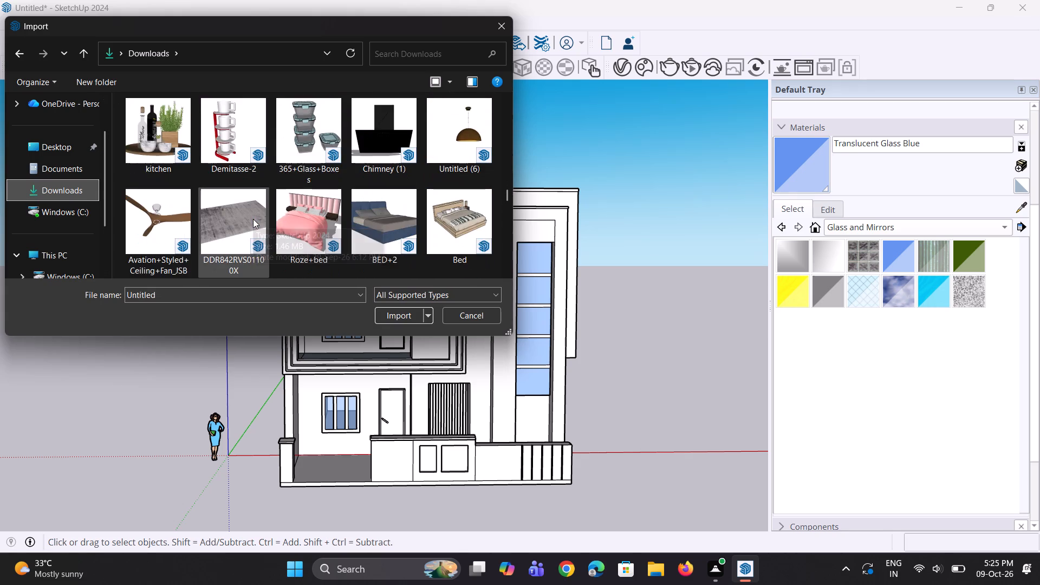
scroll(253, 219, "down", 4)
left_click_drag(307, 132, 631, 409)
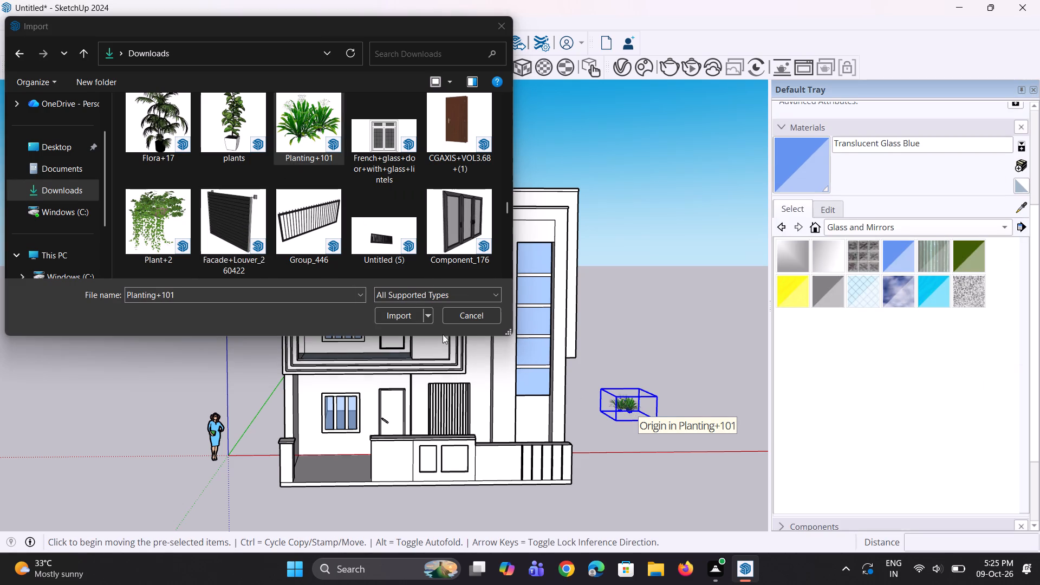
Add the Flora+17 potted palm from Downloads beside the glazed tower side of the house.
left_click_drag(181, 124, 566, 432)
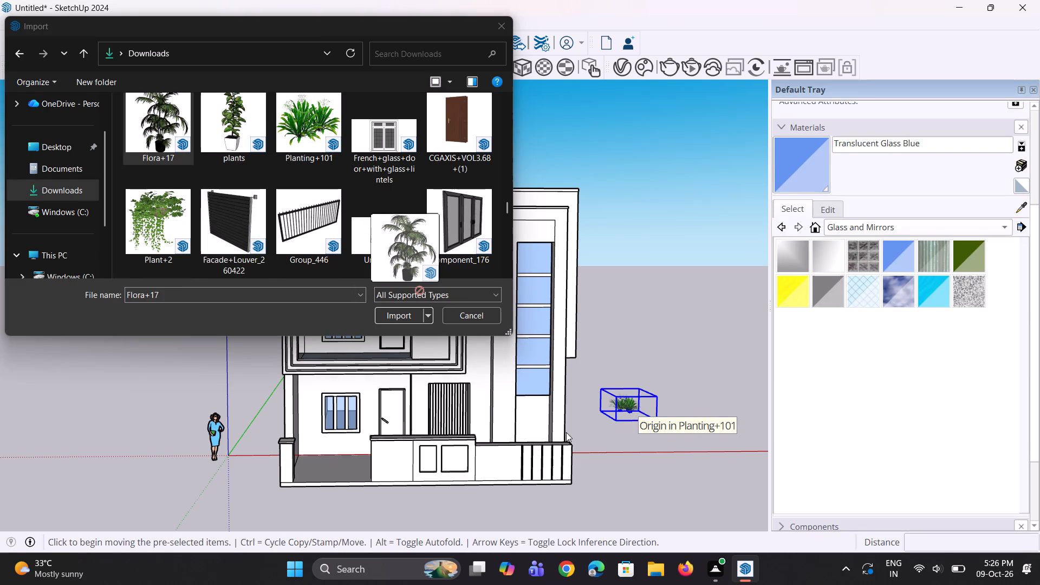
left_click_drag(566, 432, 626, 439)
Add the potted plant model named plants from Downloads to the open area beside the glazed tower.
left_click_drag(236, 133, 614, 417)
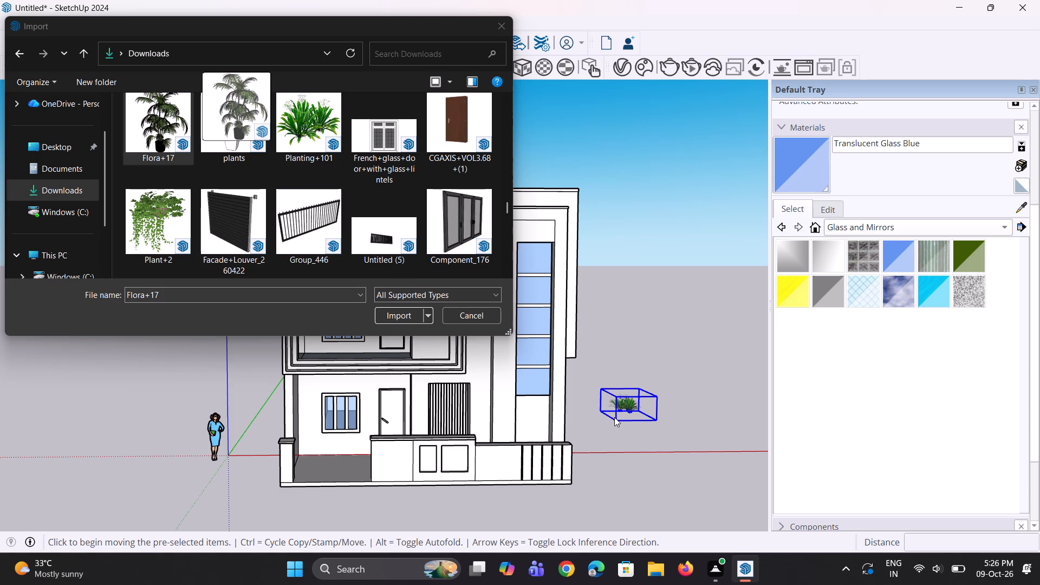
left_click_drag(614, 417, 622, 429)
left_click_drag(248, 124, 305, 159)
left_click_drag(305, 159, 646, 334)
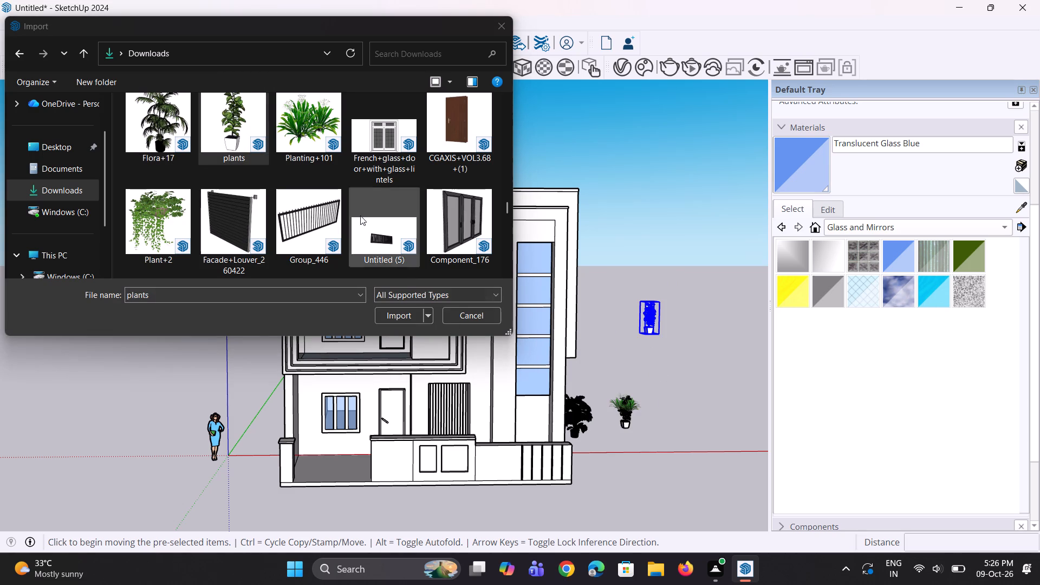
Import the tall potted palm named Plant from the Downloads folder onto the open ground beyond the other plants beside the glazed tower.
scroll(303, 207, "up", 6)
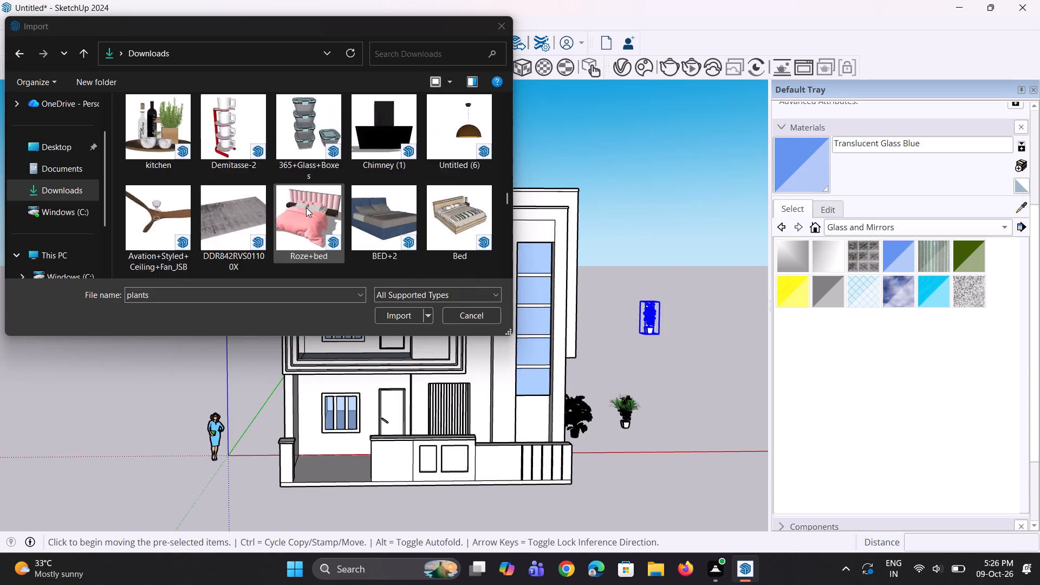
scroll(306, 207, "up", 5)
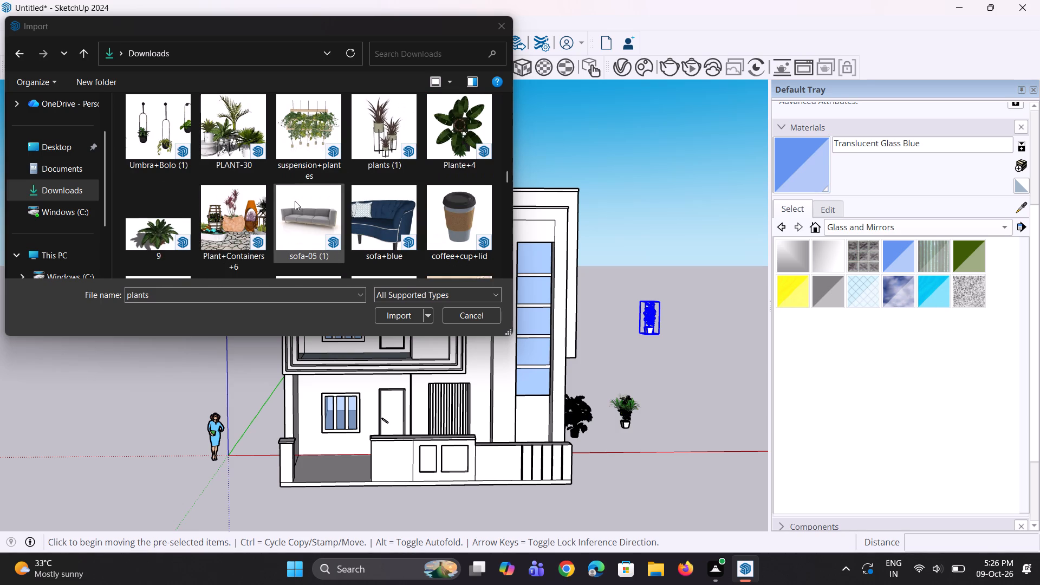
scroll(331, 173, "up", 1)
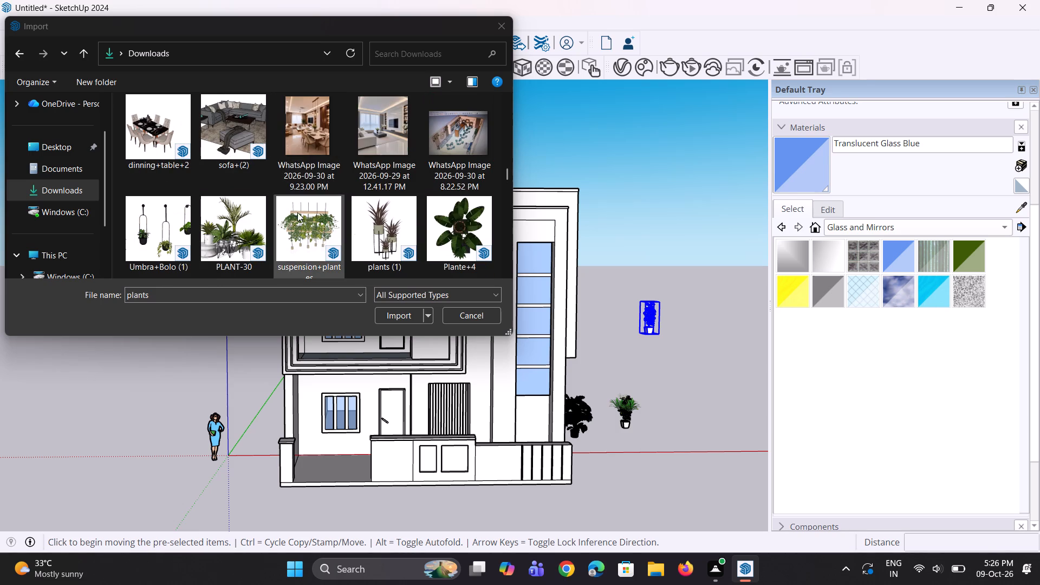
scroll(285, 218, "up", 6)
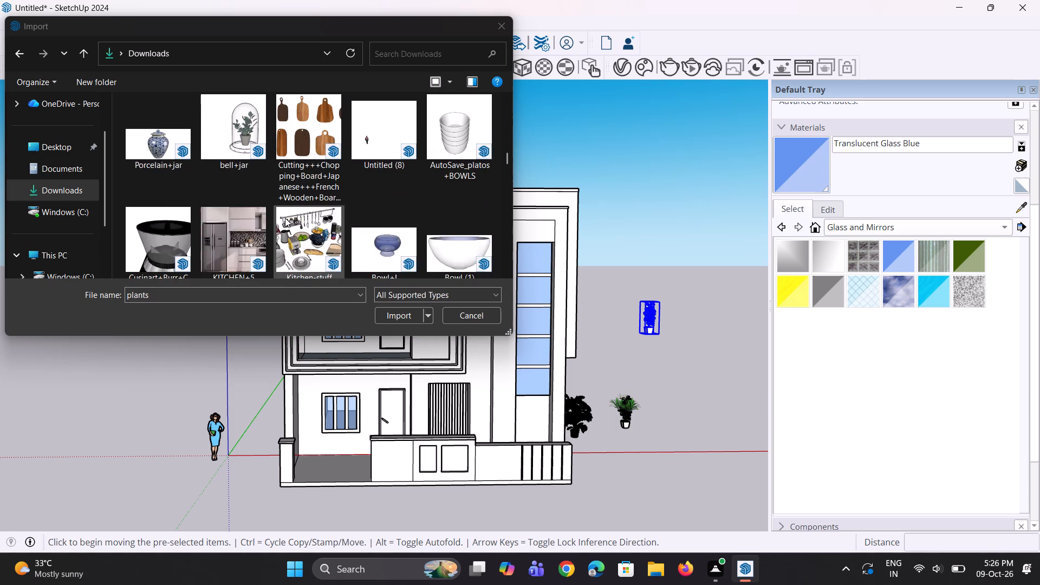
scroll(285, 219, "up", 4)
scroll(285, 225, "down", 2)
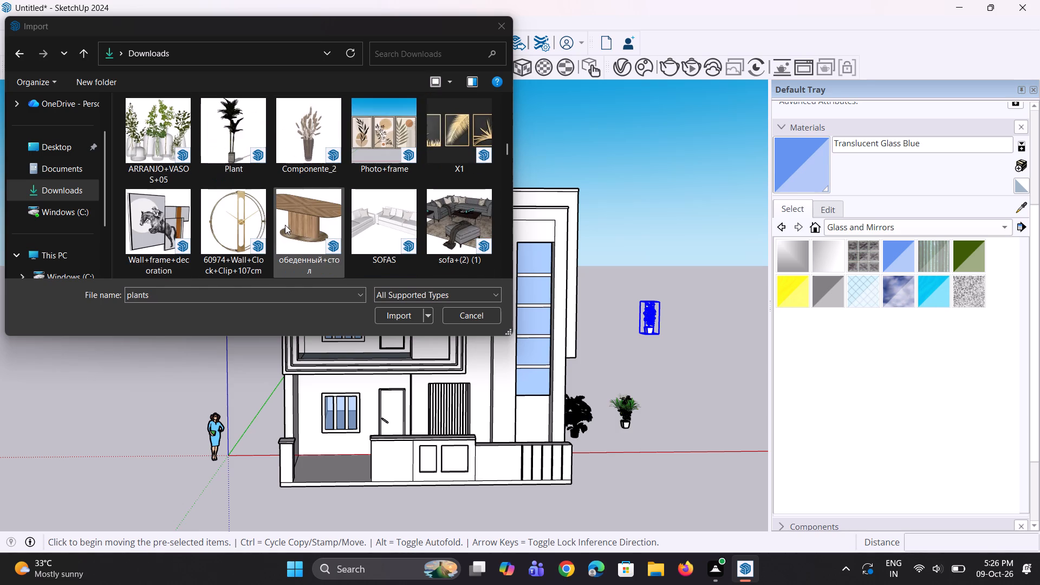
left_click_drag(229, 142, 690, 436)
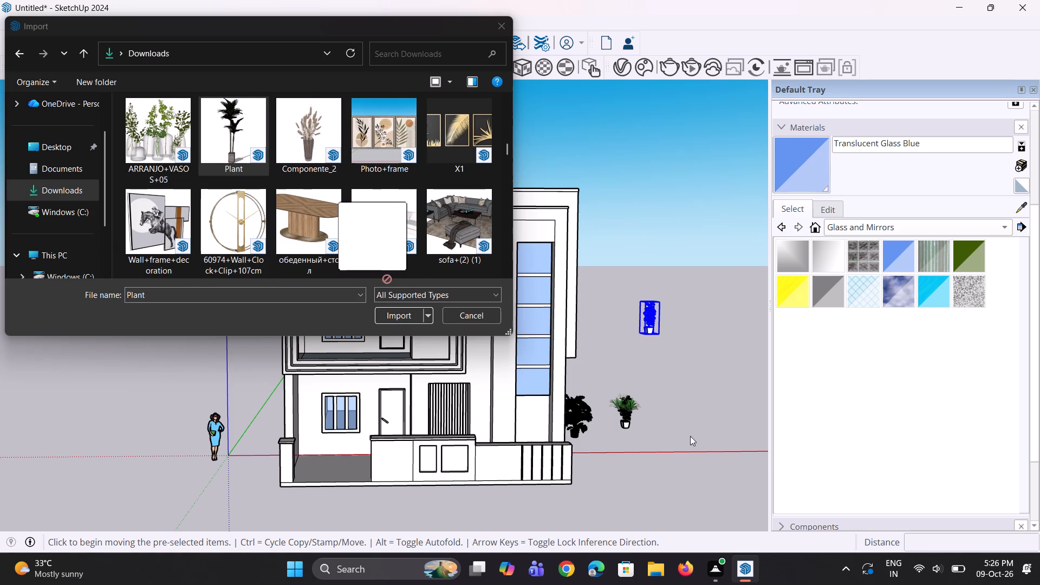
left_click_drag(690, 436, 685, 433)
left_click(492, 34)
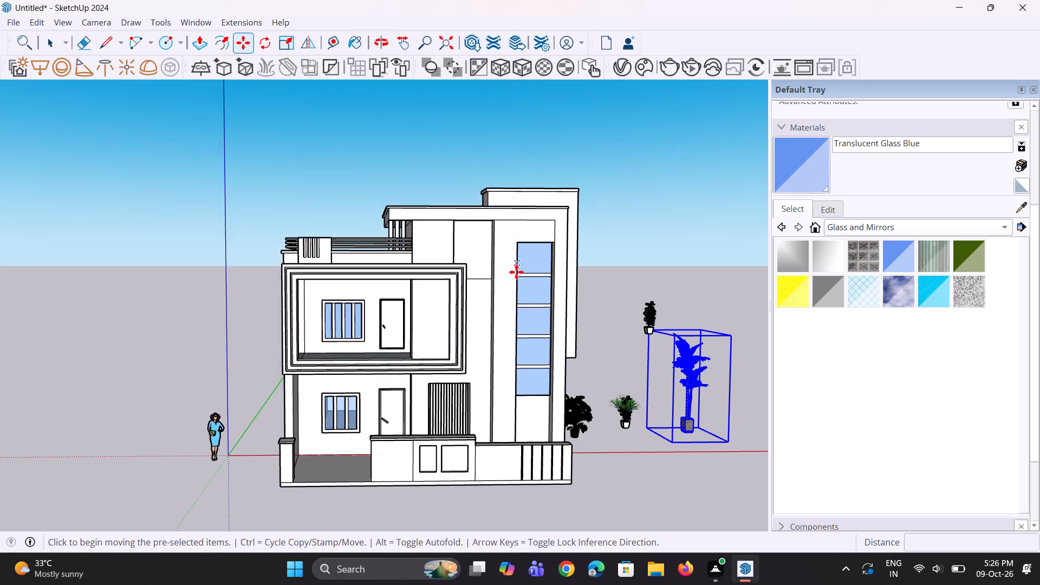
Draw a 6" vertical line across the boundary wall's base strip where the tall and low wall sections meet.
scroll(516, 272, "down", 3)
middle_click_drag(517, 272, 509, 294)
scroll(500, 381, "up", 6)
middle_click_drag(489, 461, 557, 480)
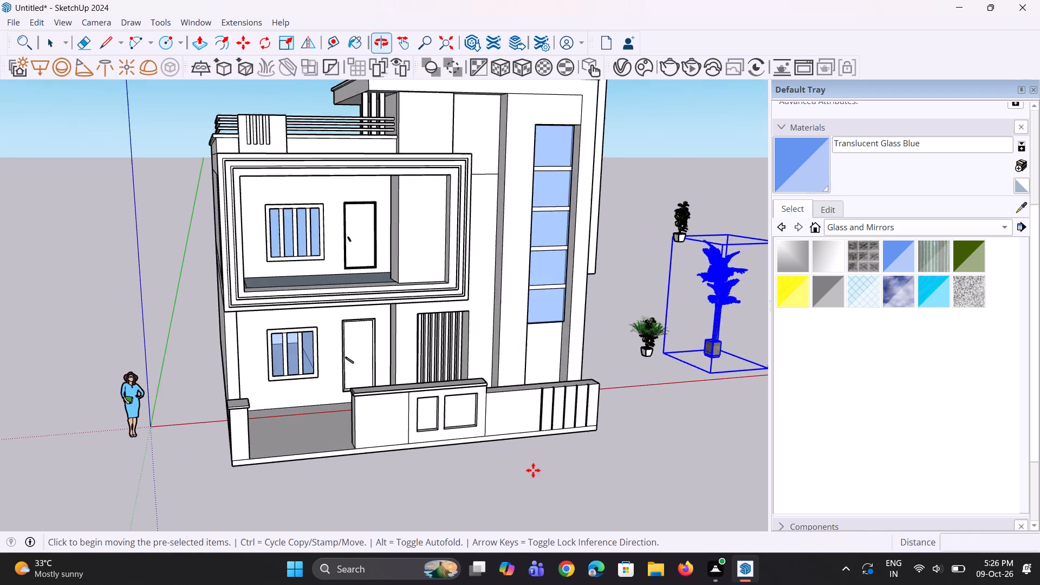
scroll(492, 462, "up", 6)
middle_click_drag(492, 462, 473, 426)
scroll(474, 425, "up", 2)
key("l")
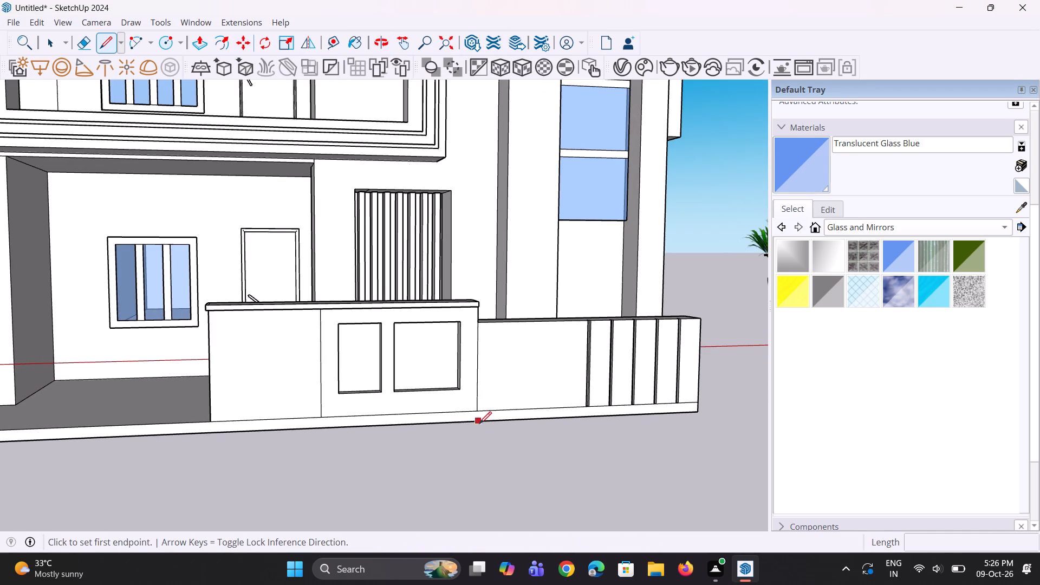
scroll(480, 424, "up", 1)
left_click(477, 413)
left_click(477, 421)
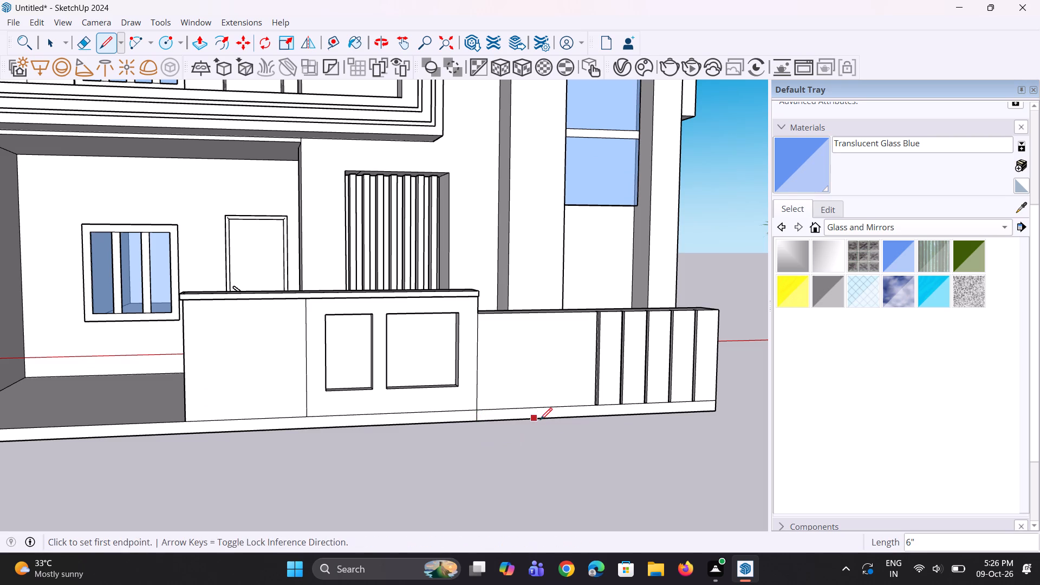
Draw a second vertical line across the base strip below the first groove of the low wall section.
key("space")
scroll(604, 418, "up", 2)
middle_click_drag(602, 418, 556, 405)
key("l")
scroll(569, 401, "up", 5)
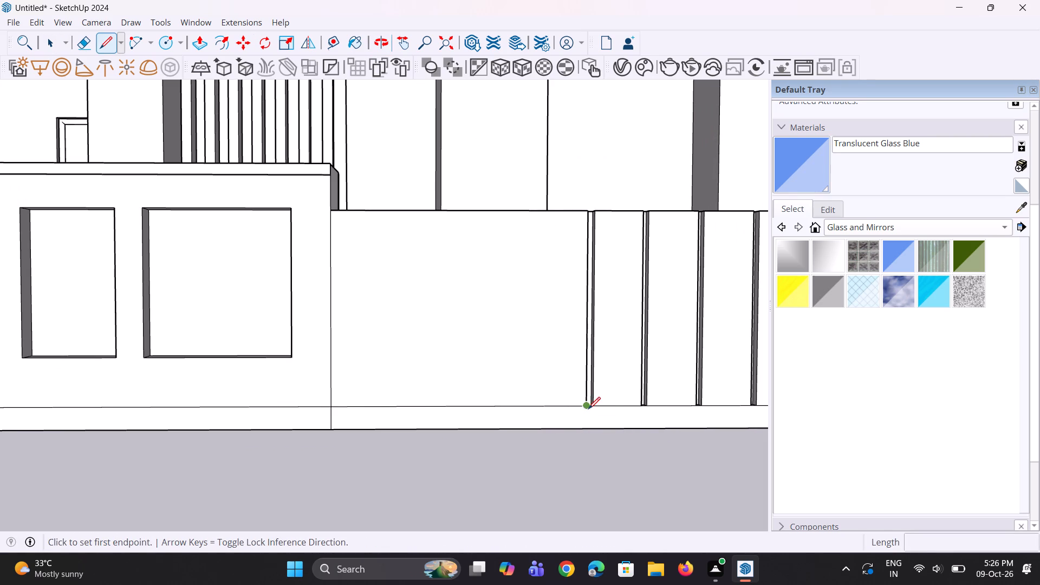
left_click(588, 409)
left_click(587, 432)
Push/Pull the base strip section between the two lines outward about 2' 3", and push its front face back slightly.
key("p")
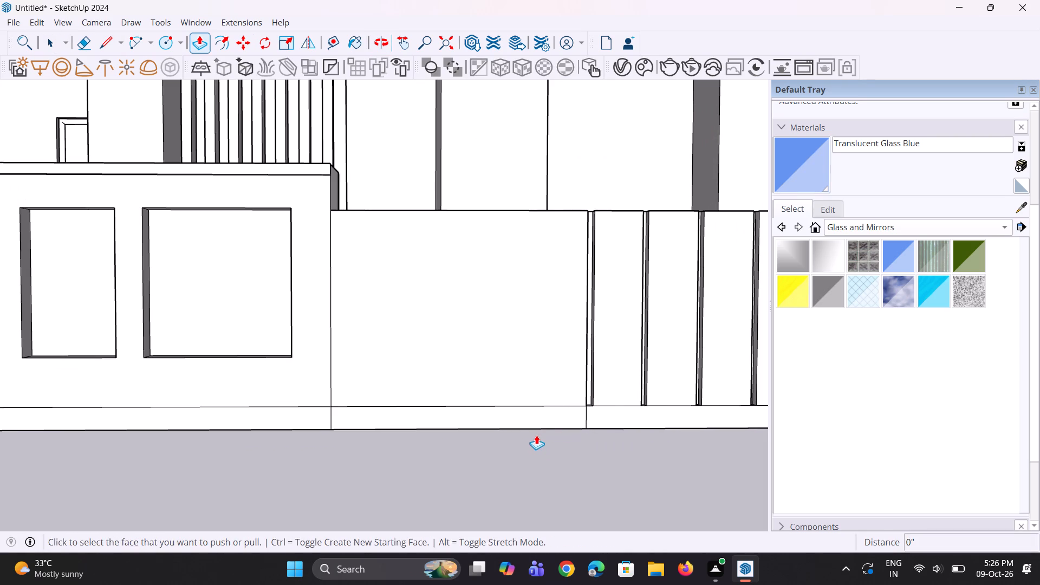
left_click(537, 421)
left_click(545, 463)
middle_click_drag(356, 455, 524, 503)
scroll(465, 426, "down", 3)
middle_click_drag(440, 470, 445, 497)
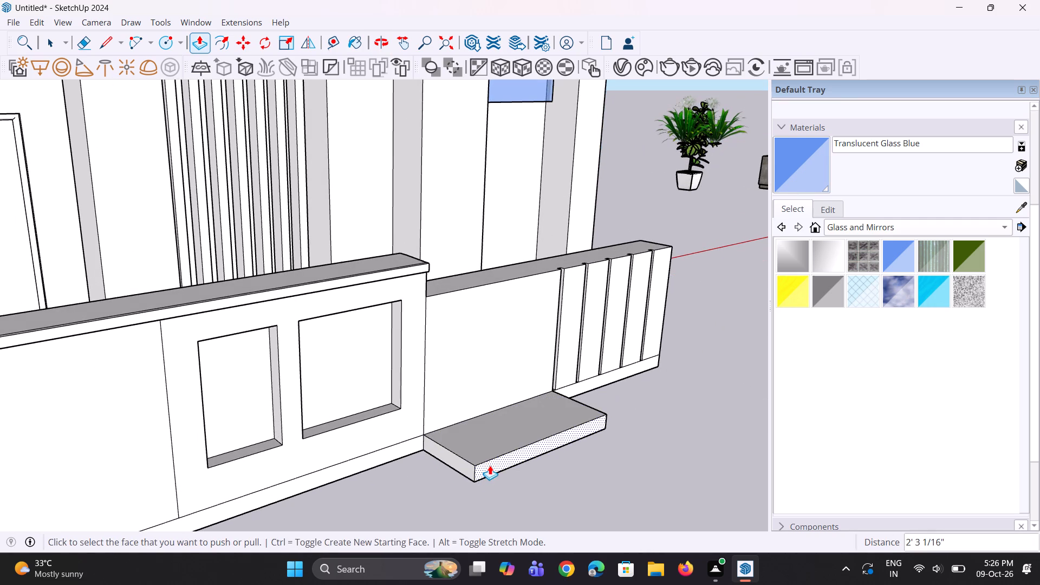
left_click(490, 465)
left_click(485, 460)
Offset the projecting block's top face inward about 3 inches to outline a planter rim.
key("space")
left_click(489, 441)
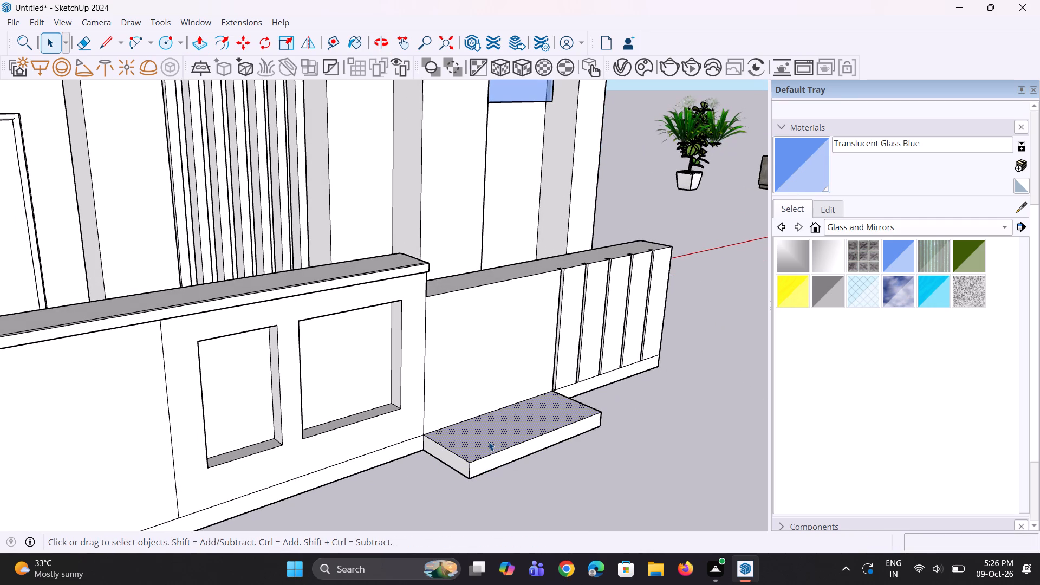
key("f")
left_click(496, 447)
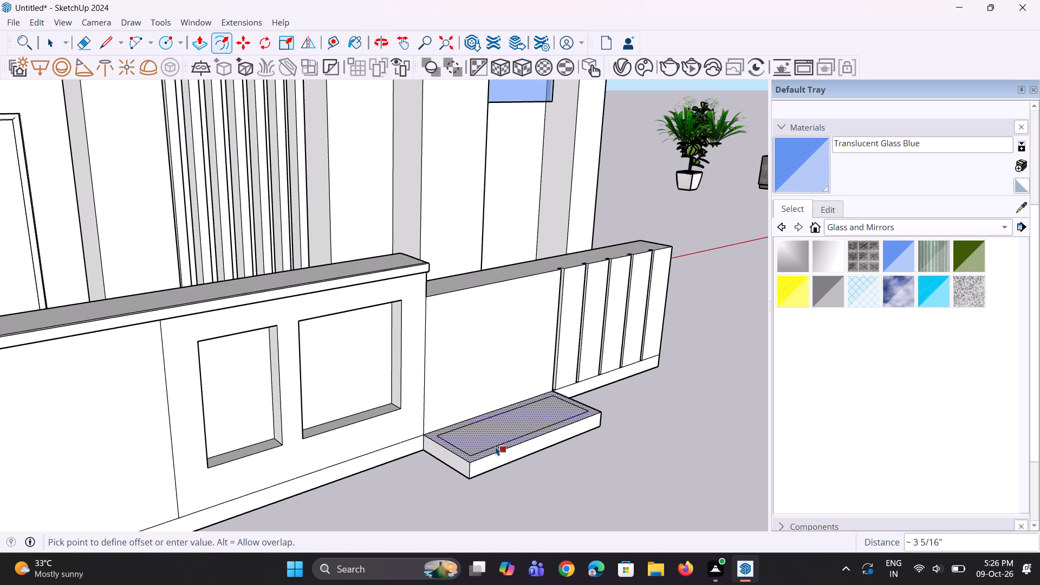
left_click(496, 446)
Push the inner top face down about 5 13/16" to hollow out the planter.
middle_click_drag(499, 458, 470, 491)
key("space")
key("space")
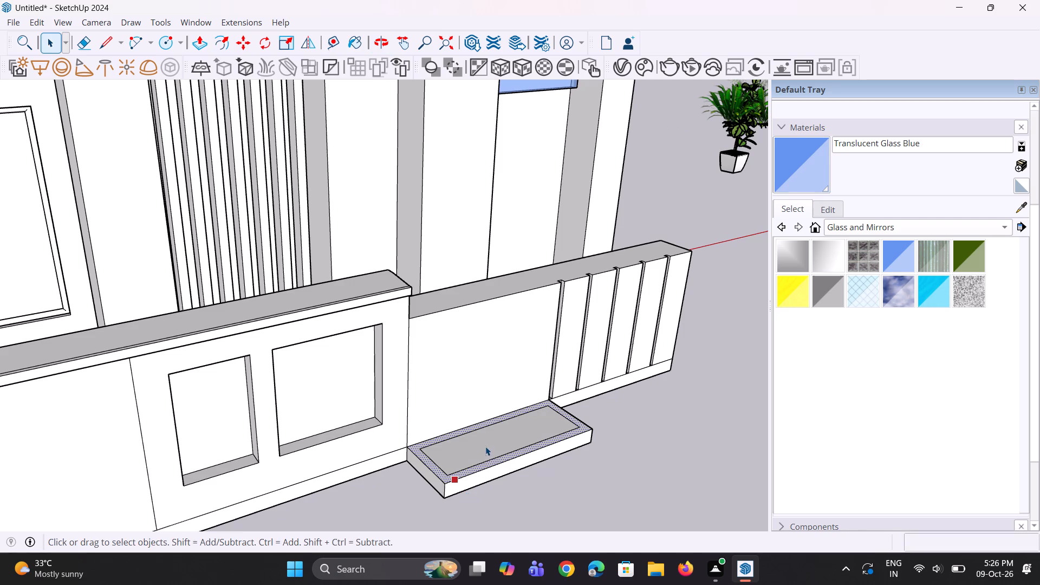
left_click(485, 445)
key("p")
left_click(486, 449)
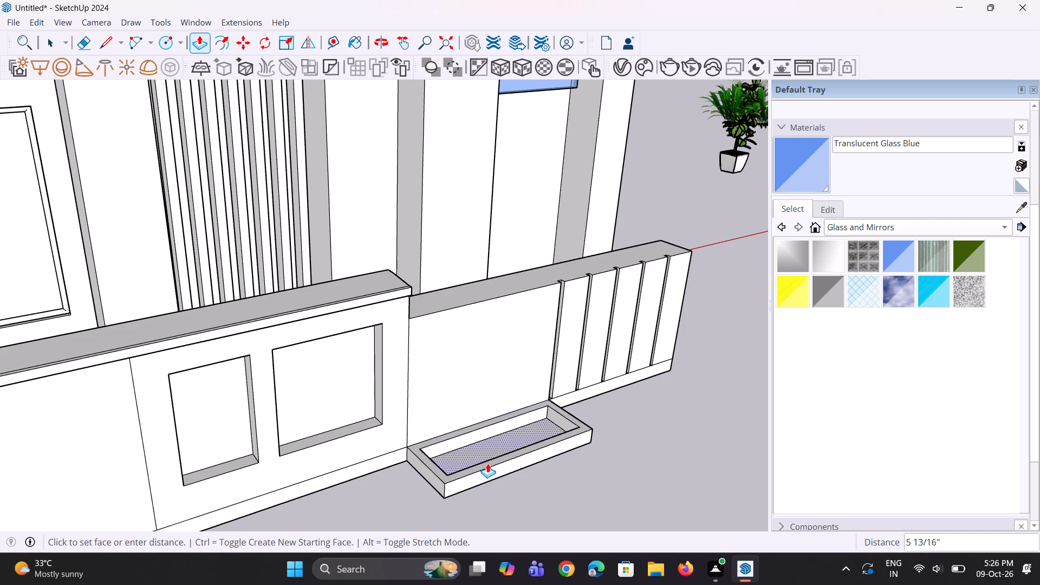
left_click(487, 463)
Move the Planting+101 grassy plants from beside the tower into the end of the planter nearest the taller wall section.
middle_click_drag(507, 458, 471, 429)
scroll(357, 420, "down", 8)
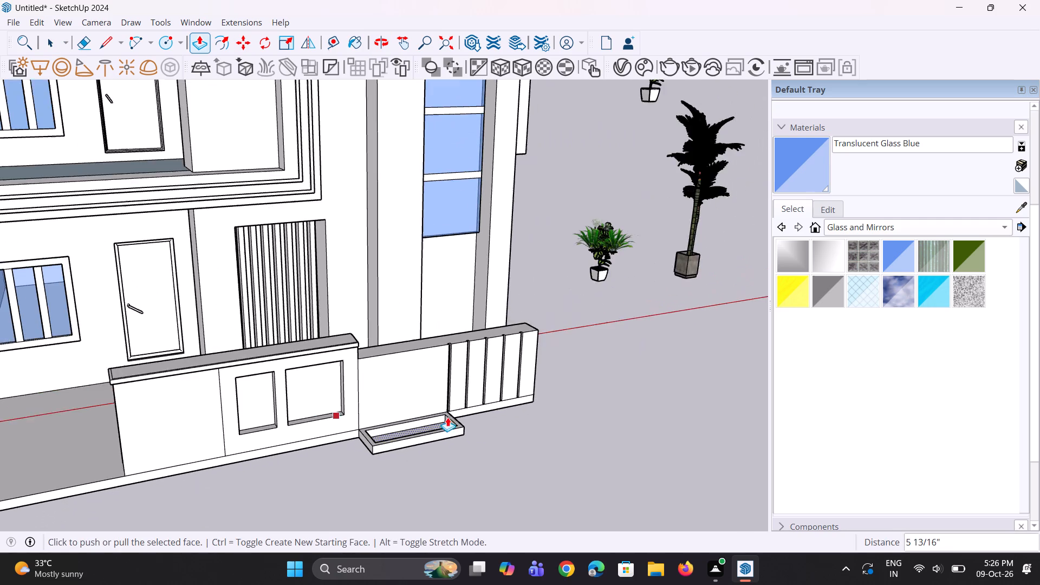
middle_click_drag(451, 417, 427, 423)
scroll(528, 350, "down", 5)
middle_click_drag(551, 330, 432, 380)
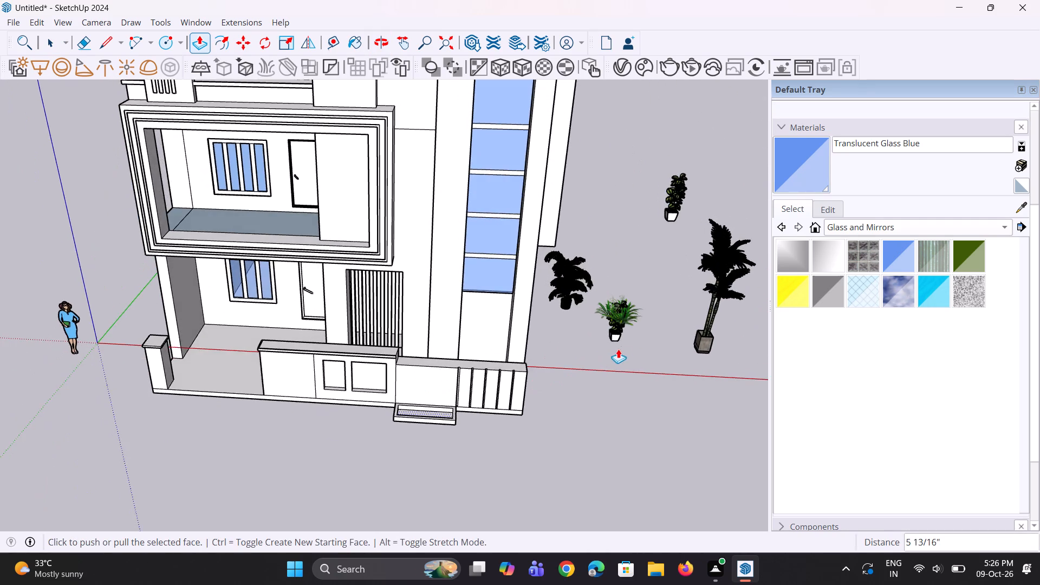
scroll(621, 346, "up", 6)
key("space")
left_click(616, 295)
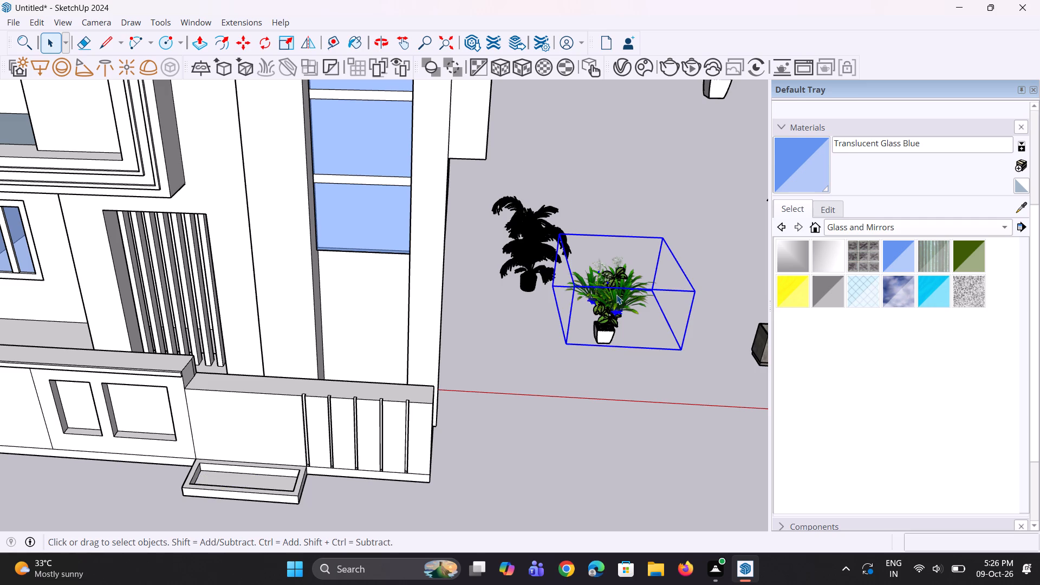
key("m")
left_click(613, 302)
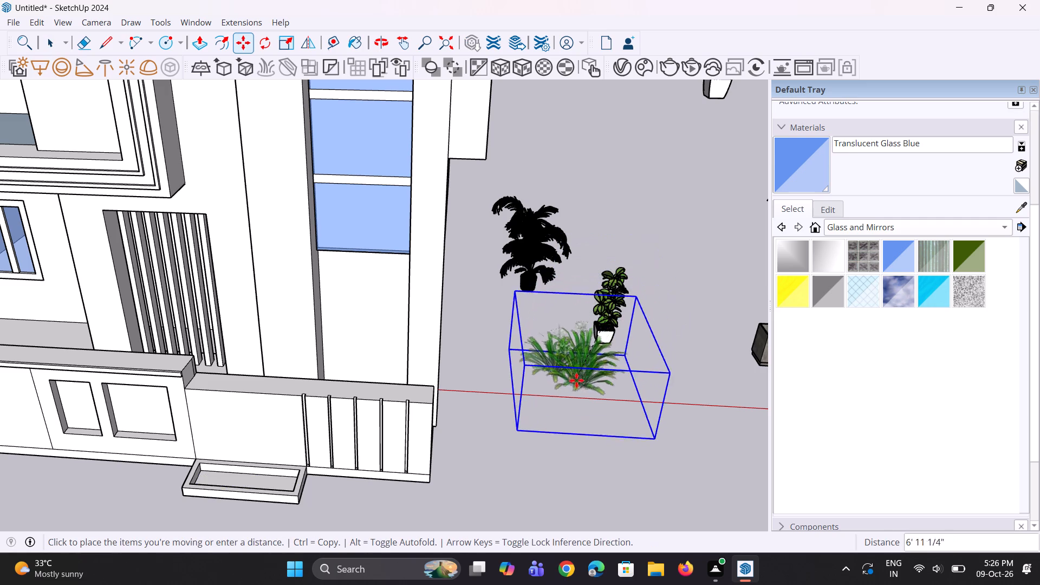
scroll(588, 373, "down", 5)
scroll(337, 438, "up", 6)
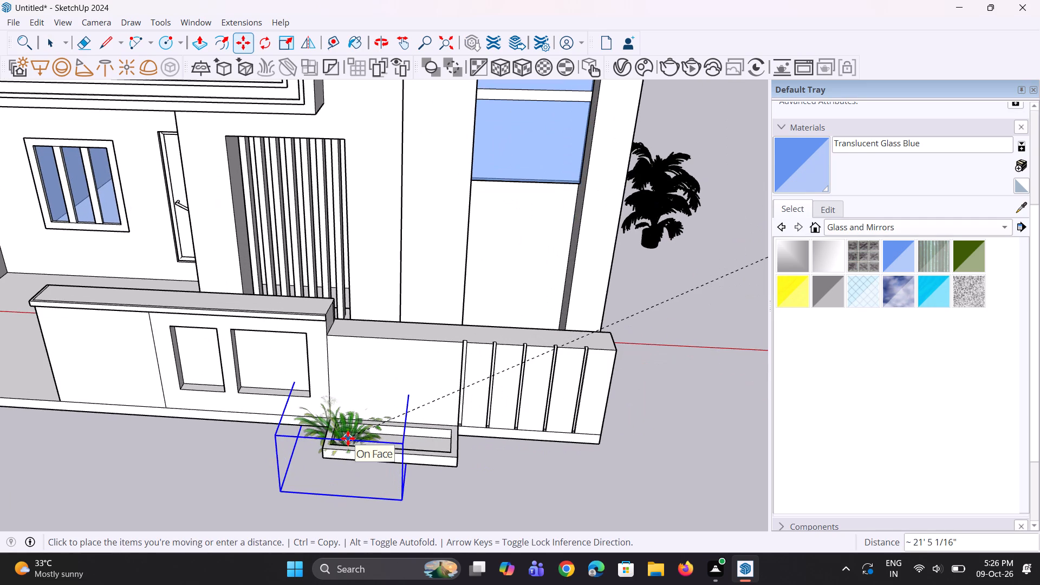
left_click(349, 438)
Raise the grassy plants about 8 7/8" and shift them about 7" outward from the wall.
middle_click_drag(399, 461, 344, 424)
scroll(365, 426, "up", 3)
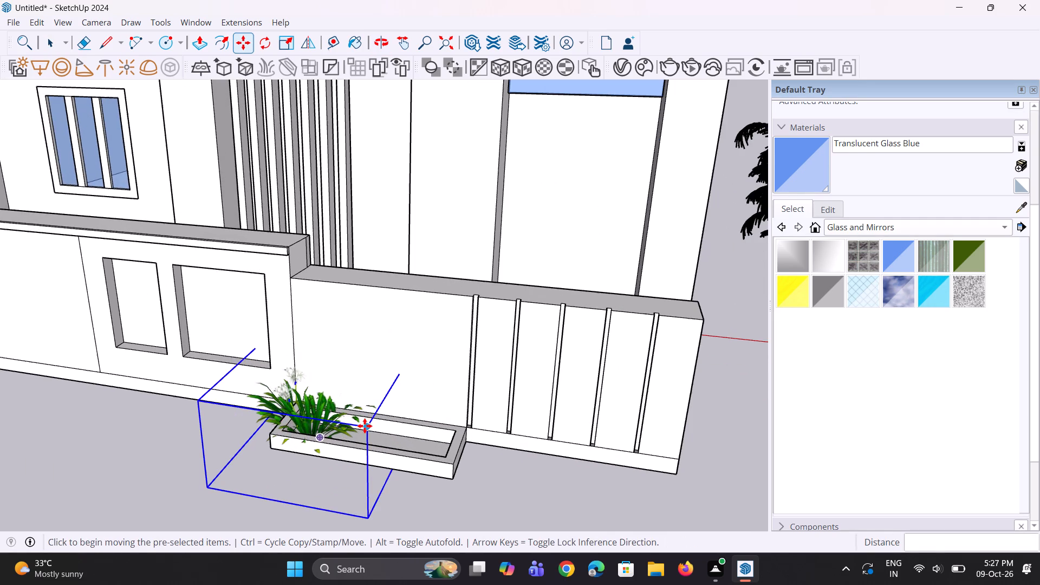
left_click(365, 426)
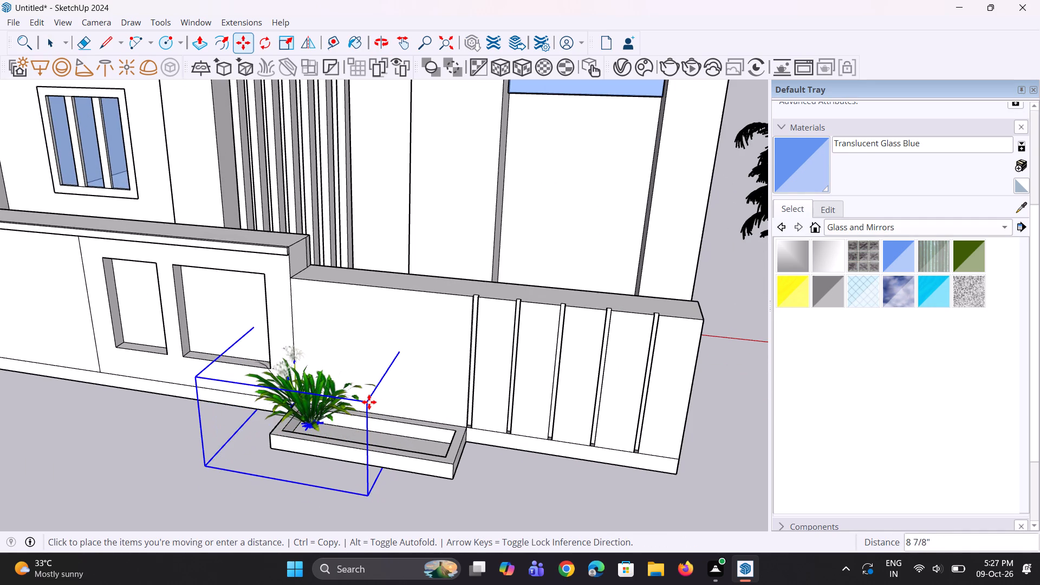
left_click(367, 401)
middle_click_drag(353, 457, 253, 471)
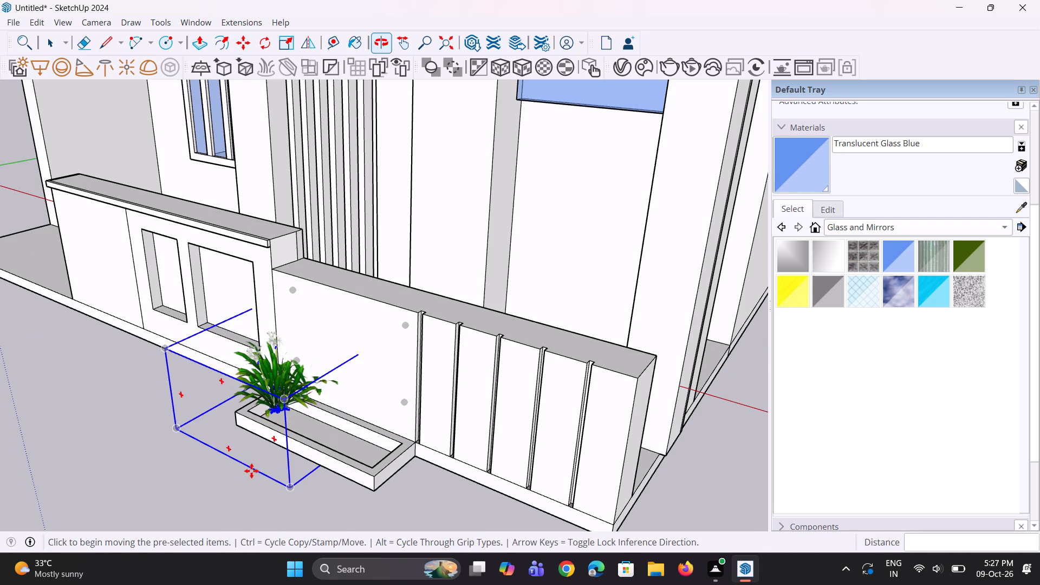
left_click(288, 492)
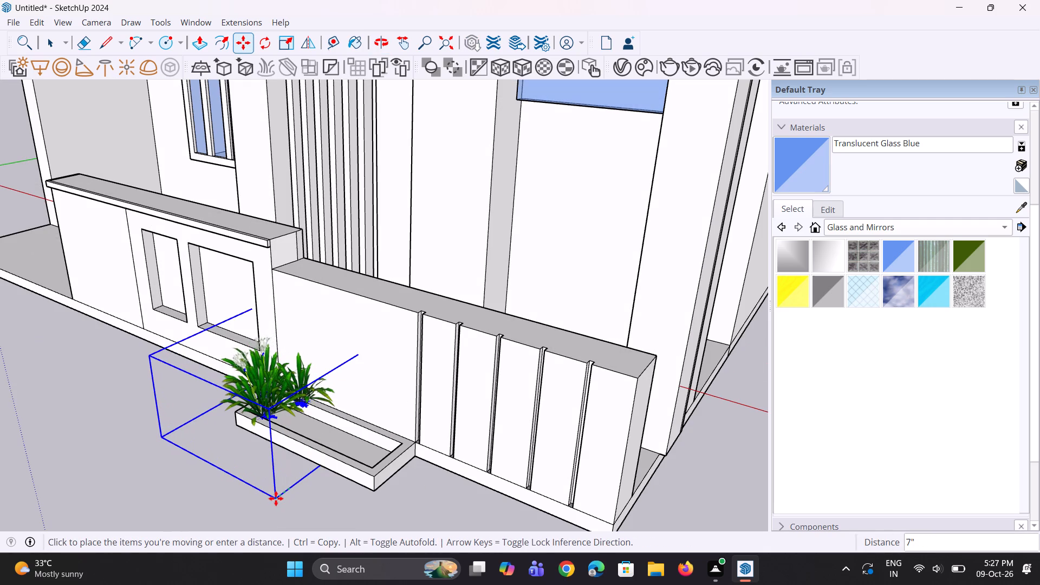
left_click(276, 498)
Copy the Flora+17 palm from beside the glazed tower into the planter, next to the grassy plants.
middle_click_drag(269, 485, 499, 453)
scroll(392, 456, "up", 1)
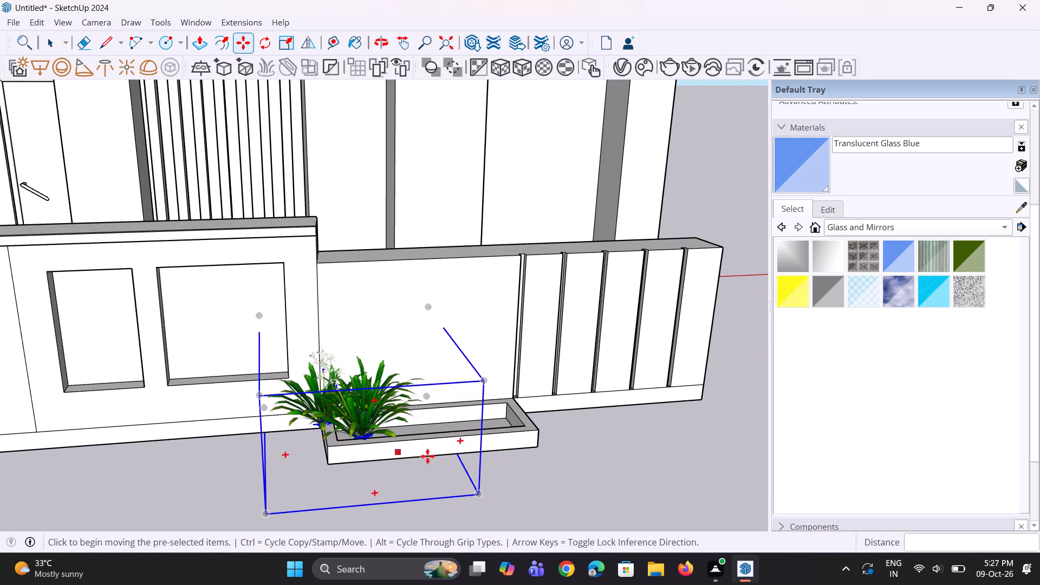
scroll(469, 474, "down", 3)
middle_click_drag(447, 473, 387, 447)
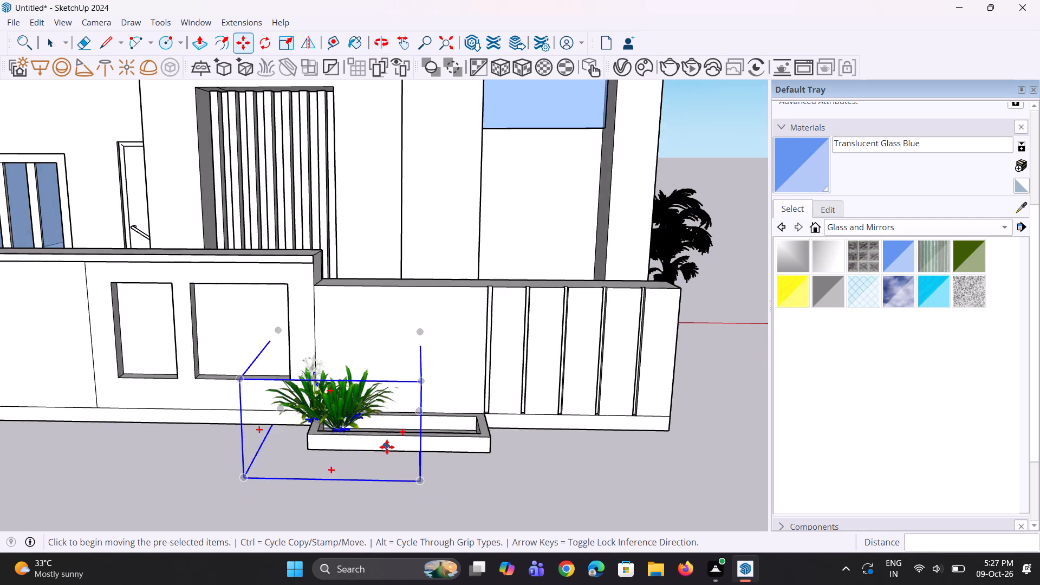
scroll(387, 447, "down", 8)
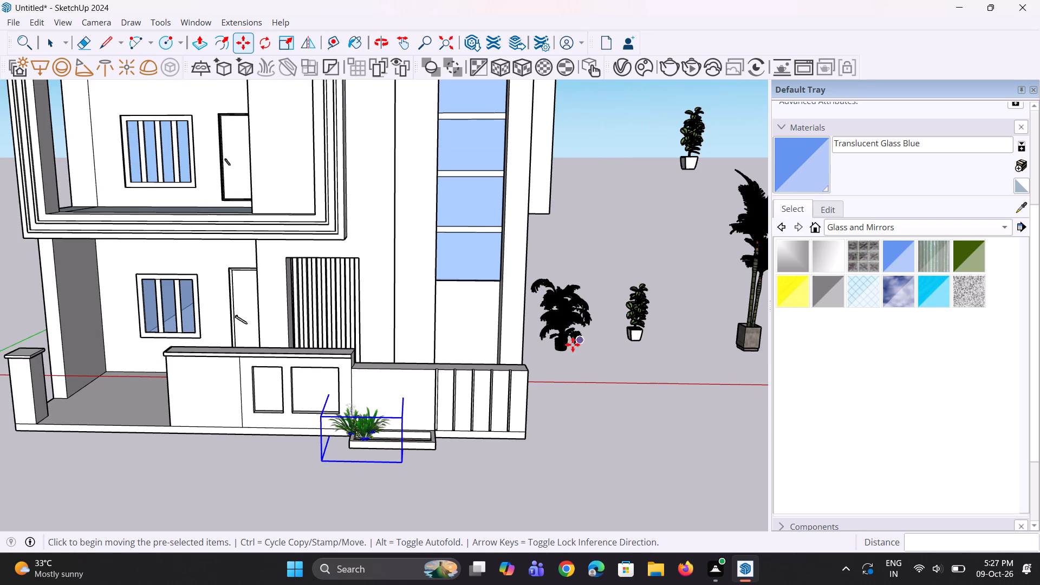
scroll(542, 361, "down", 4)
key("space")
key("space")
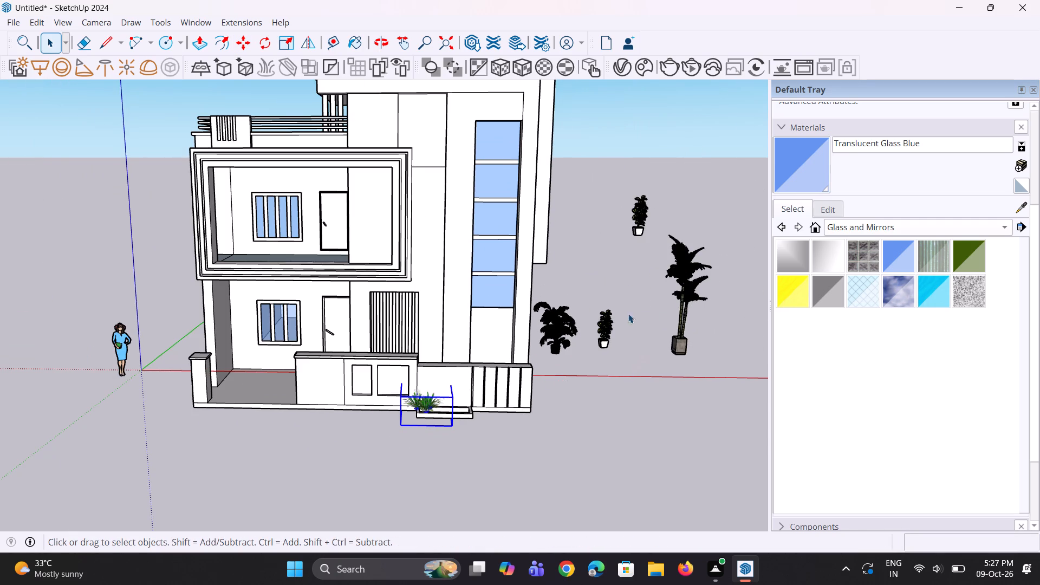
left_click(563, 335)
key("m")
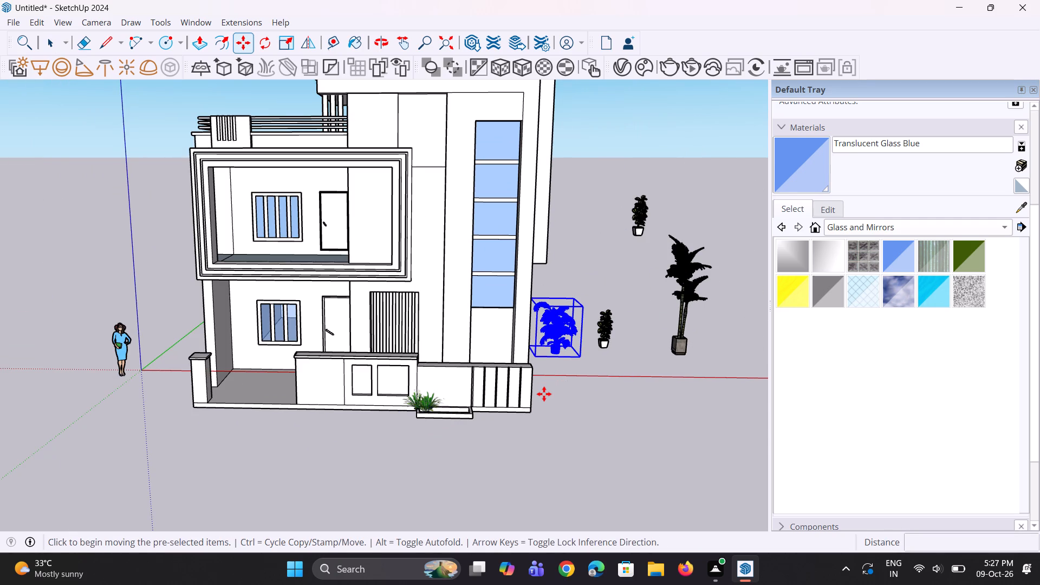
left_click_drag(564, 337, 564, 349)
scroll(470, 434, "up", 2)
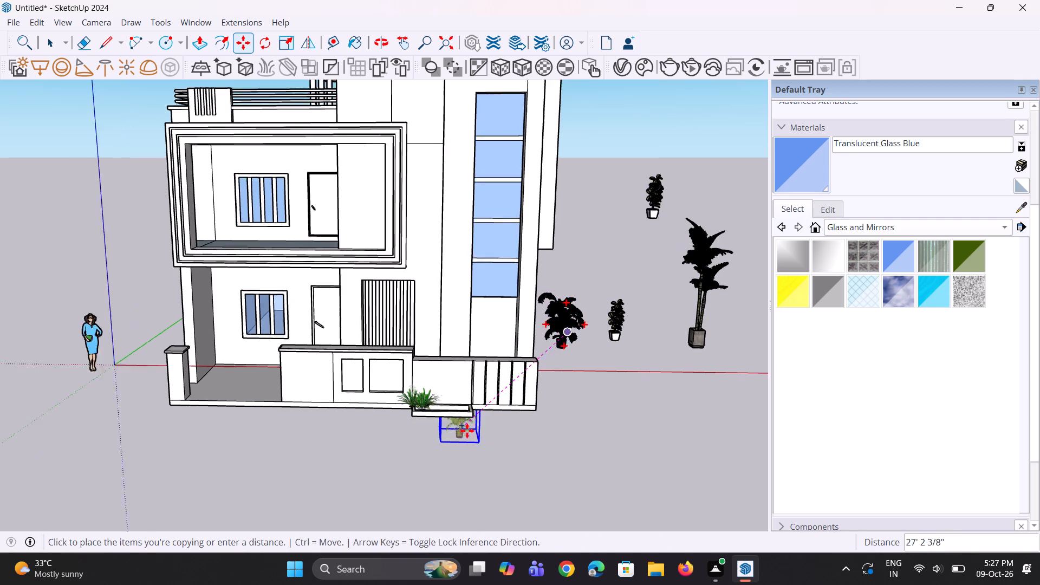
scroll(460, 424, "up", 2)
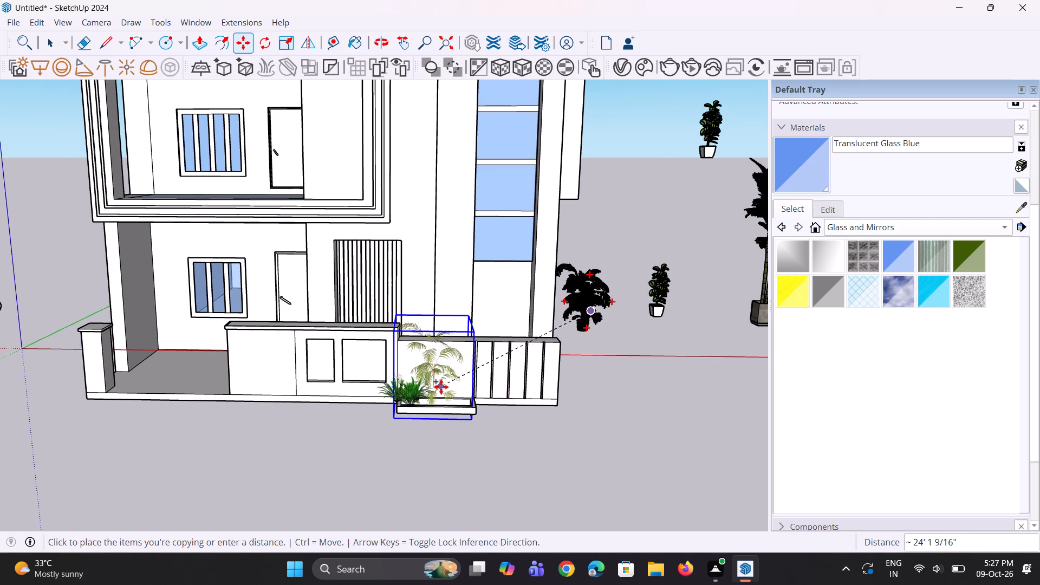
left_click(441, 387)
Move the copied palm outward from the boundary wall along the green axis, towards the planter's front edge.
middle_click_drag(459, 425, 261, 502)
scroll(327, 465, "up", 8)
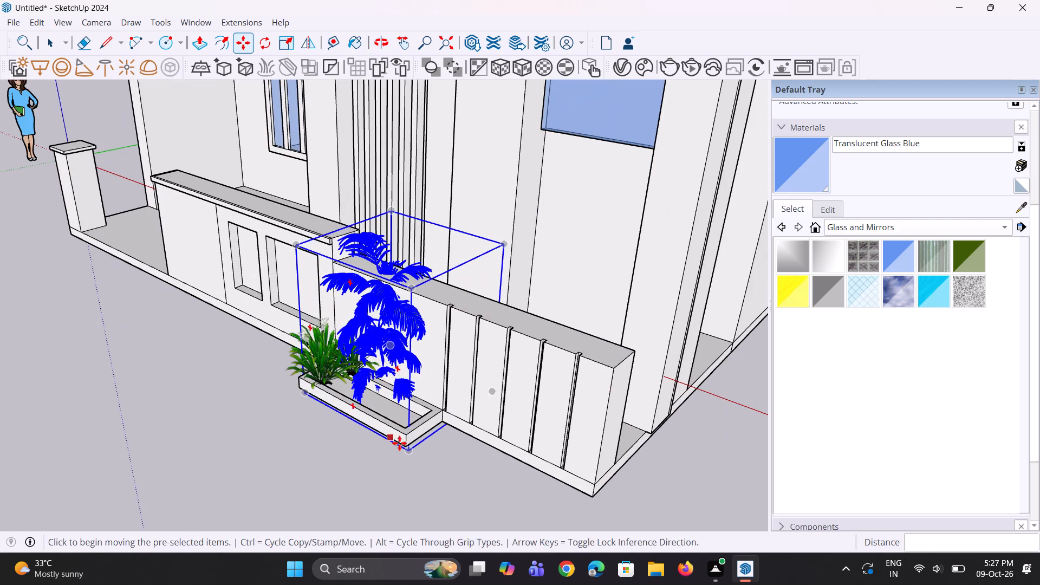
left_click(409, 451)
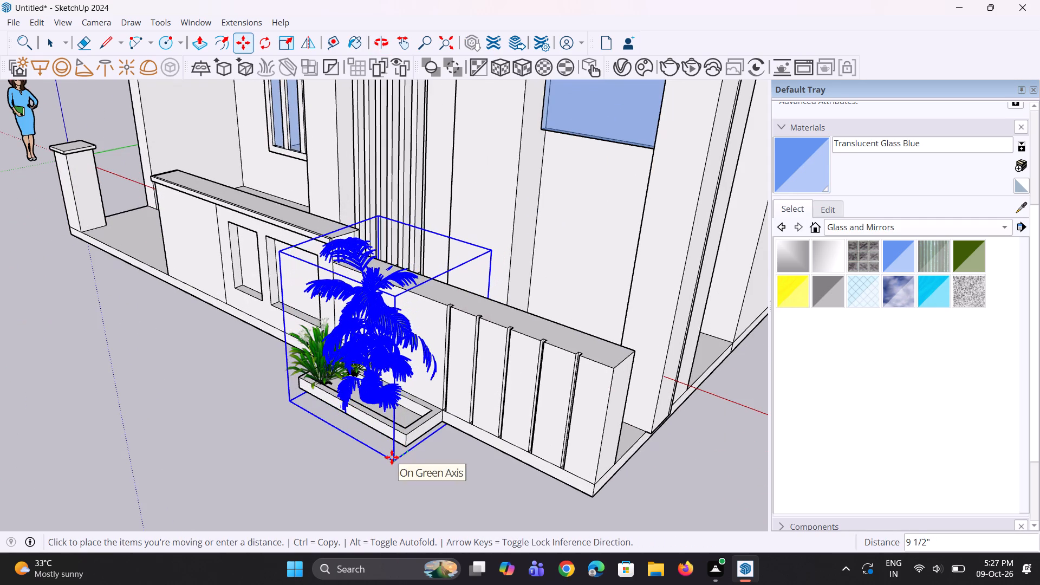
left_click(381, 459)
key("space")
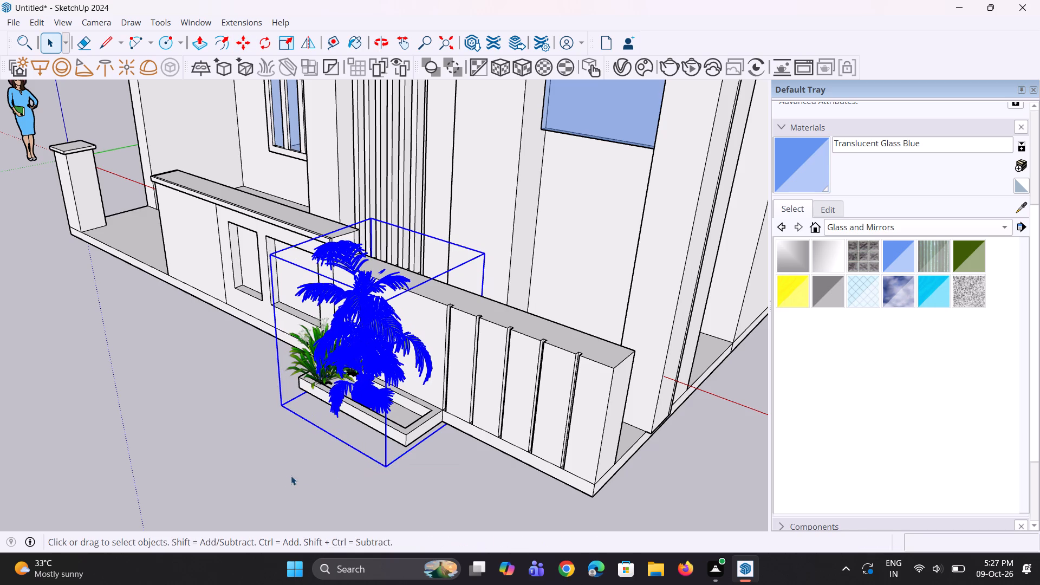
key("space")
left_click(287, 478)
Scale the palm in the planter down uniformly to about 0.92.
middle_click_drag(297, 473, 513, 423)
scroll(479, 409, "up", 3)
middle_click_drag(469, 405, 463, 378)
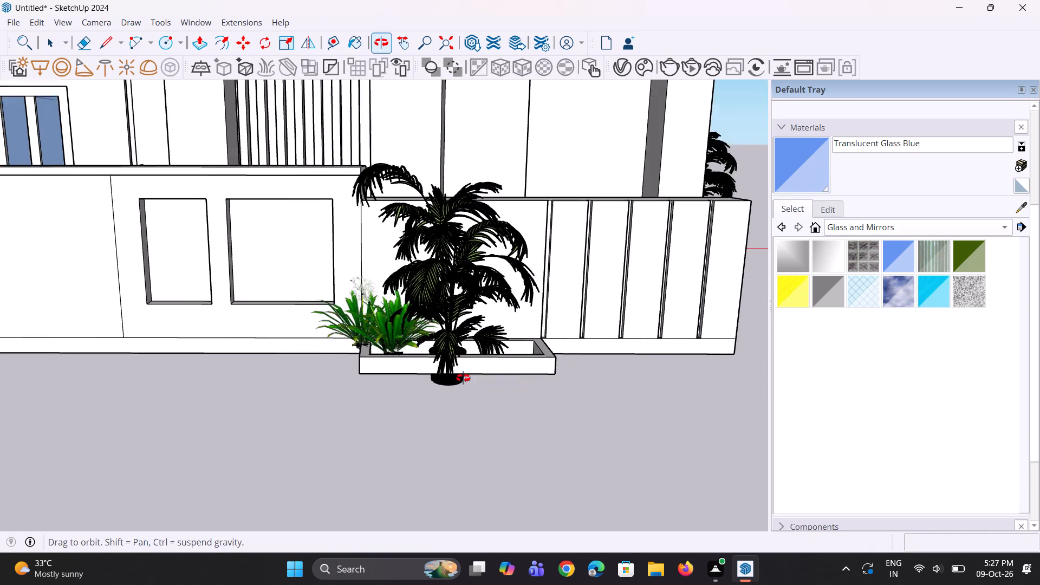
middle_click_drag(463, 378, 440, 429)
left_click(441, 348)
key("s")
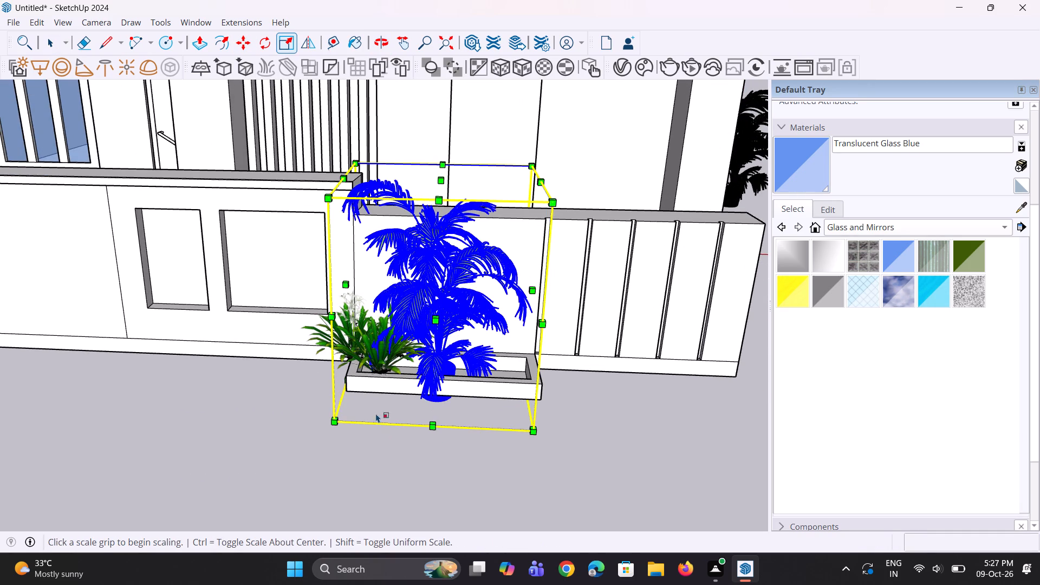
left_click(333, 424)
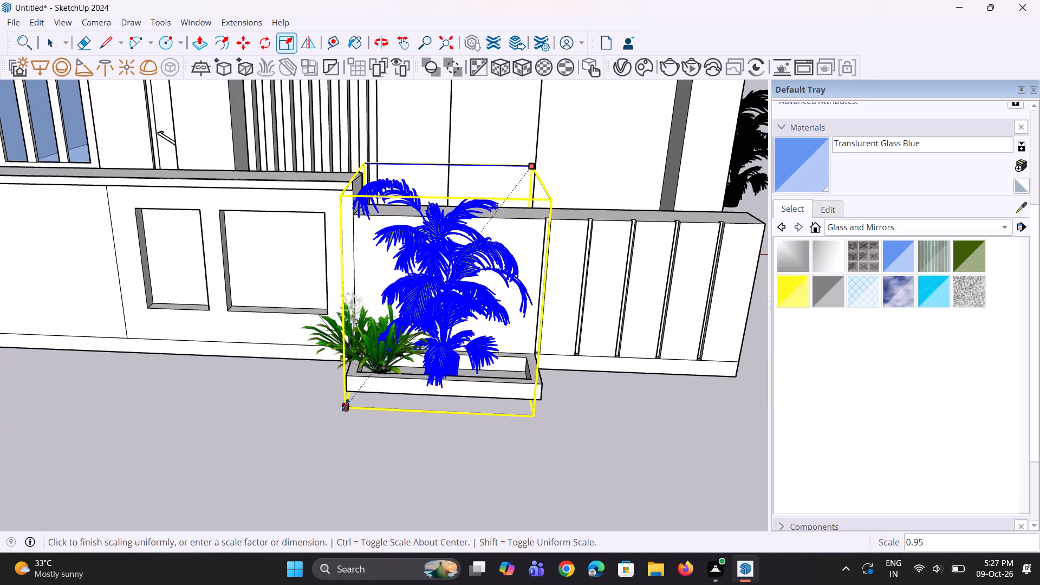
left_click(353, 399)
Shift the scaled palm along the planter, closer to the grassy plants.
scroll(381, 439, "up", 1)
middle_click_drag(382, 439, 417, 441)
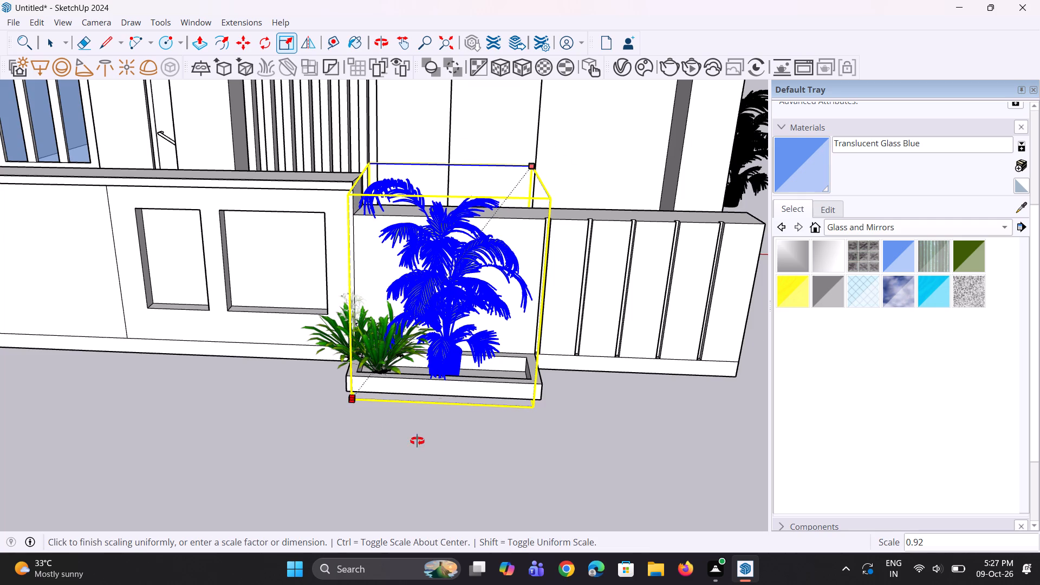
middle_click_drag(417, 441, 449, 443)
key("m")
left_click(571, 391)
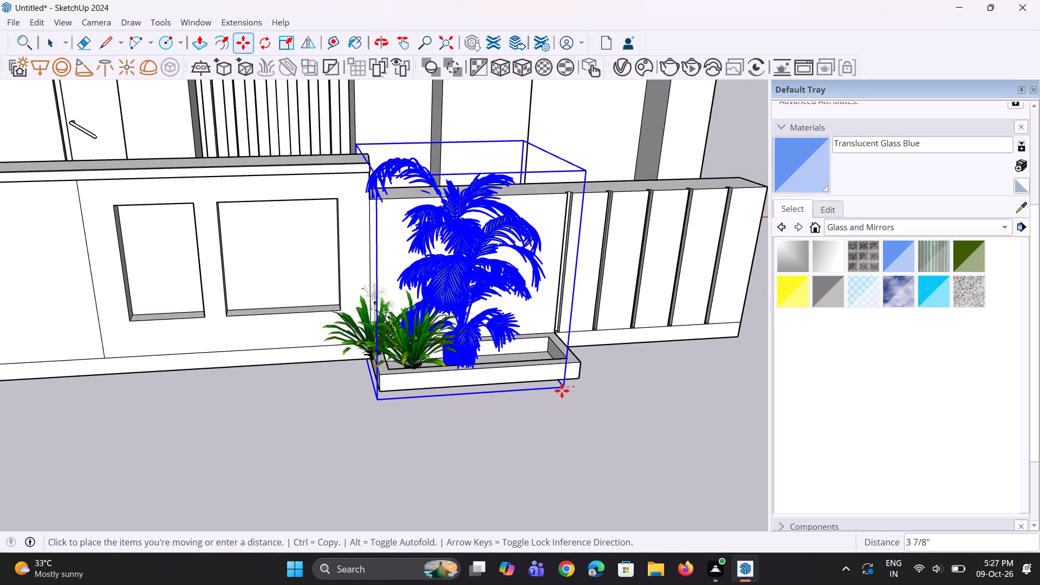
left_click(545, 394)
middle_click_drag(556, 398, 433, 428)
key("space")
key("space")
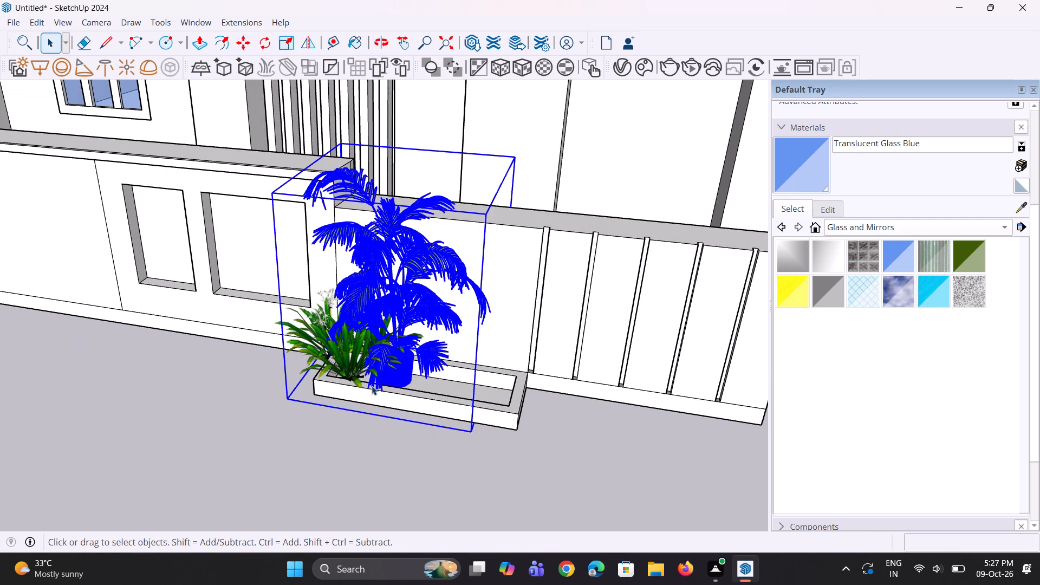
Copy the grassy plants about 2' 7" along the planter to the other side of the palm.
left_click(354, 370)
key("m")
left_click(363, 374)
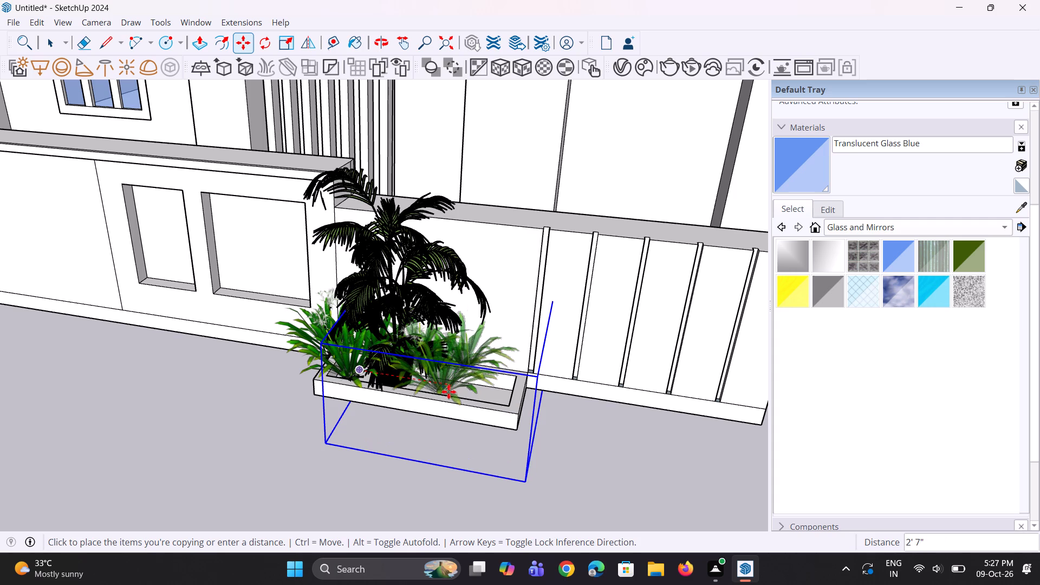
left_click(447, 388)
middle_click_drag(401, 445, 417, 440)
key("space")
key("space")
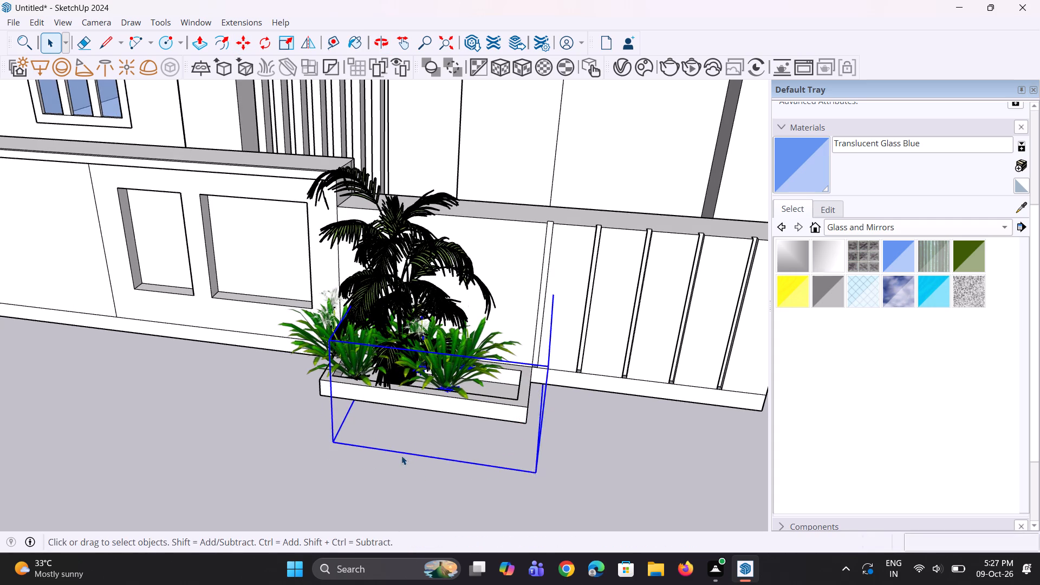
left_click(401, 456)
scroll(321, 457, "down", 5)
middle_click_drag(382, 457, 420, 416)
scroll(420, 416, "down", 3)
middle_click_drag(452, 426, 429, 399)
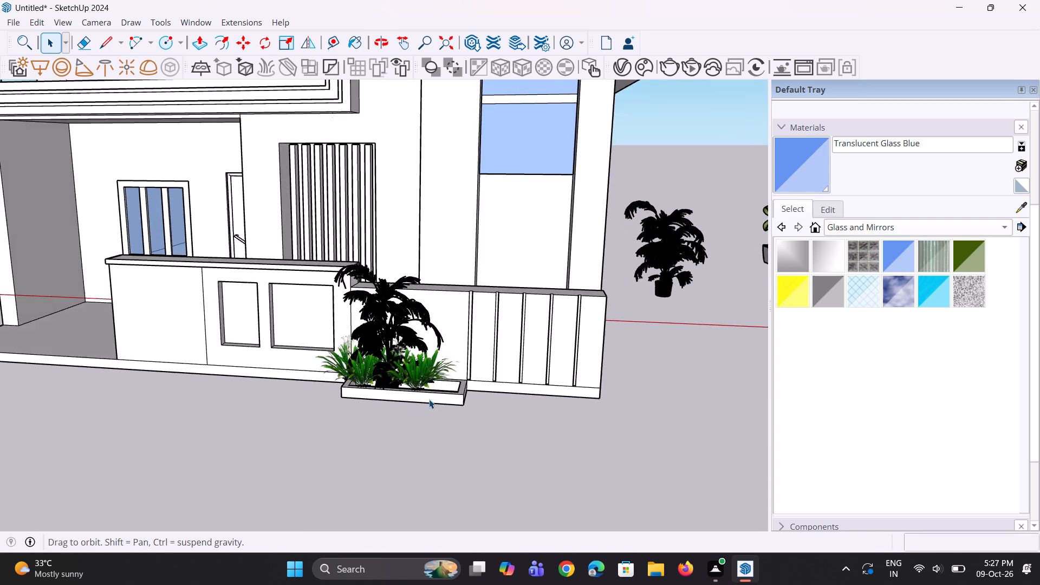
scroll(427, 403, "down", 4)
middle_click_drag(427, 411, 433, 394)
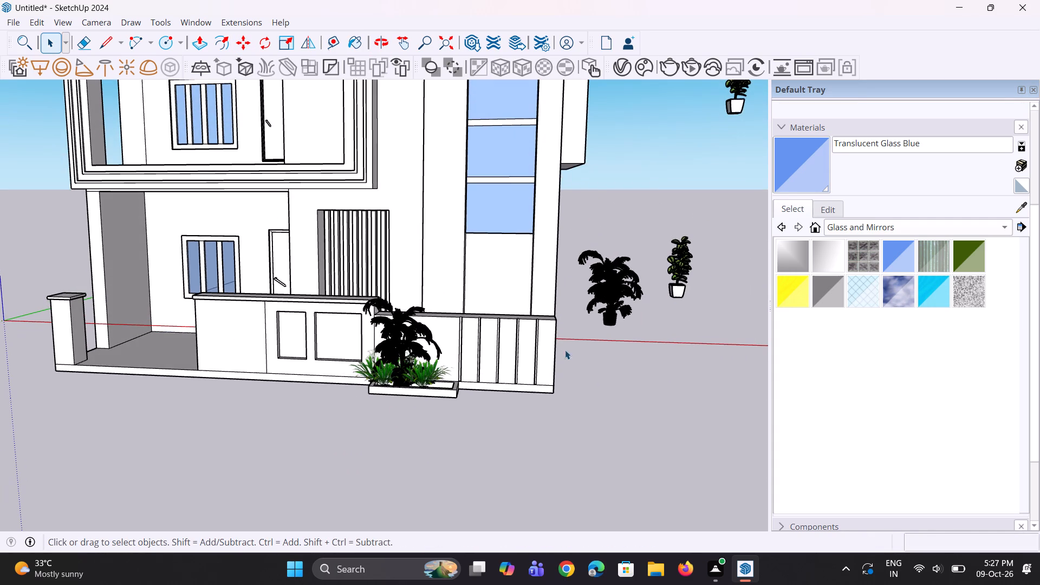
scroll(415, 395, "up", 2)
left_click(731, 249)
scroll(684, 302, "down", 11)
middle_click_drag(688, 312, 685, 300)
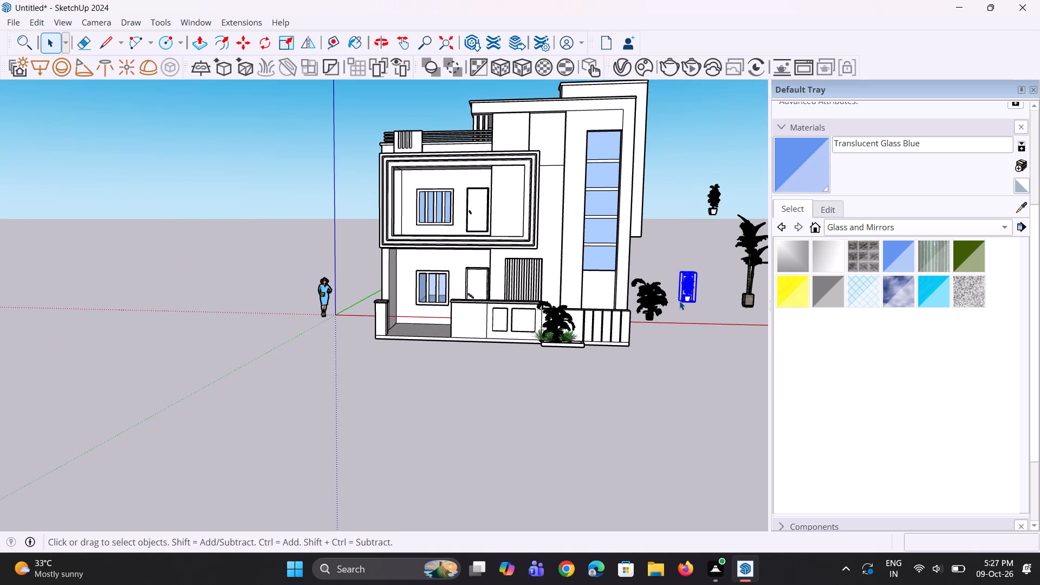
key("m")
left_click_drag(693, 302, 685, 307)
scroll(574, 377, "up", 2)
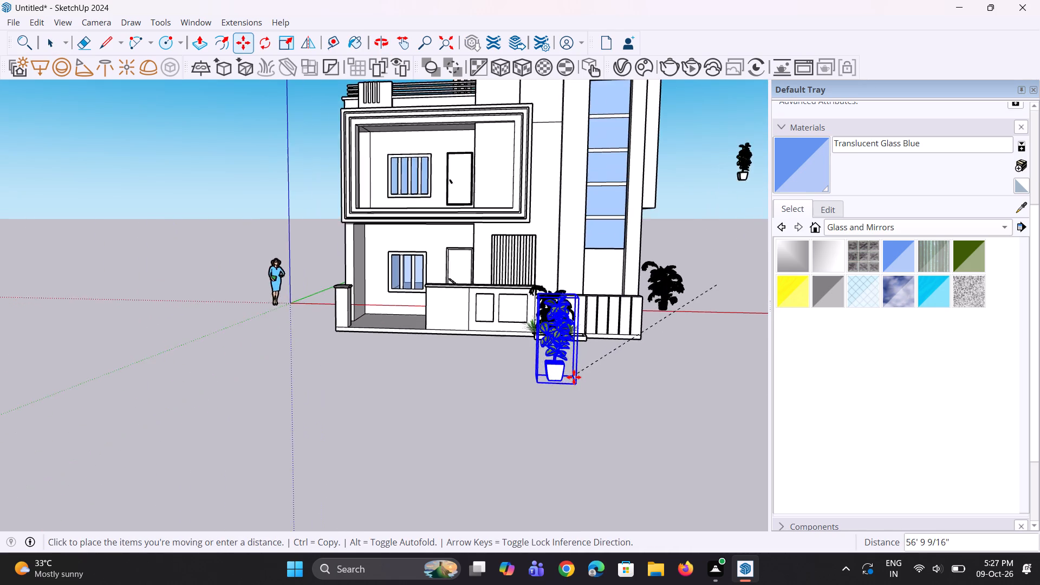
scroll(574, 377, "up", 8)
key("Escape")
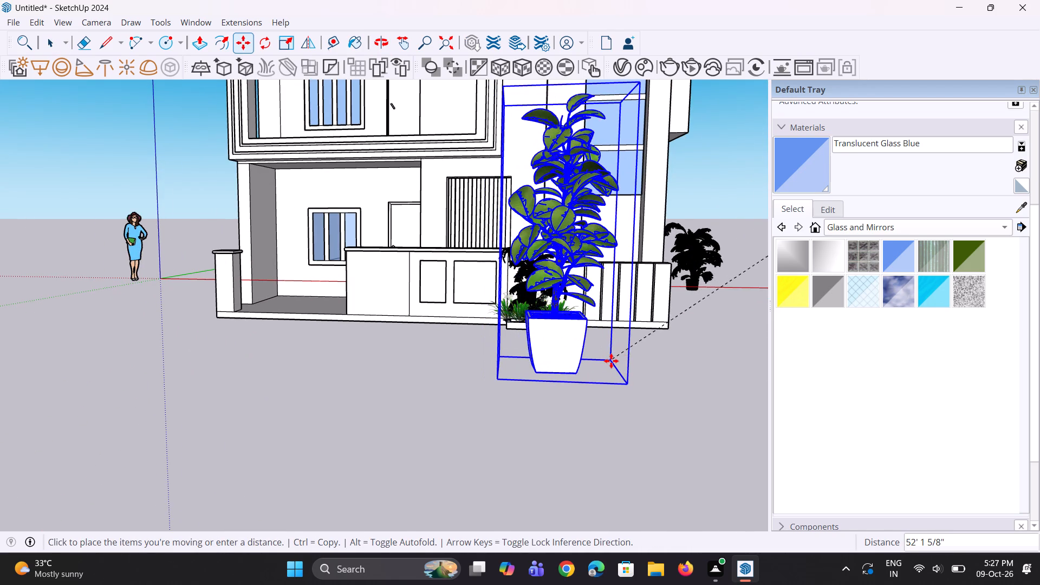
Explode the nearer broad-leaved potted plant beside the glazed tower to separate its foliage from the pot.
scroll(616, 366, "down", 7)
scroll(500, 355, "down", 1)
middle_click_drag(499, 358, 493, 427)
scroll(478, 367, "down", 2)
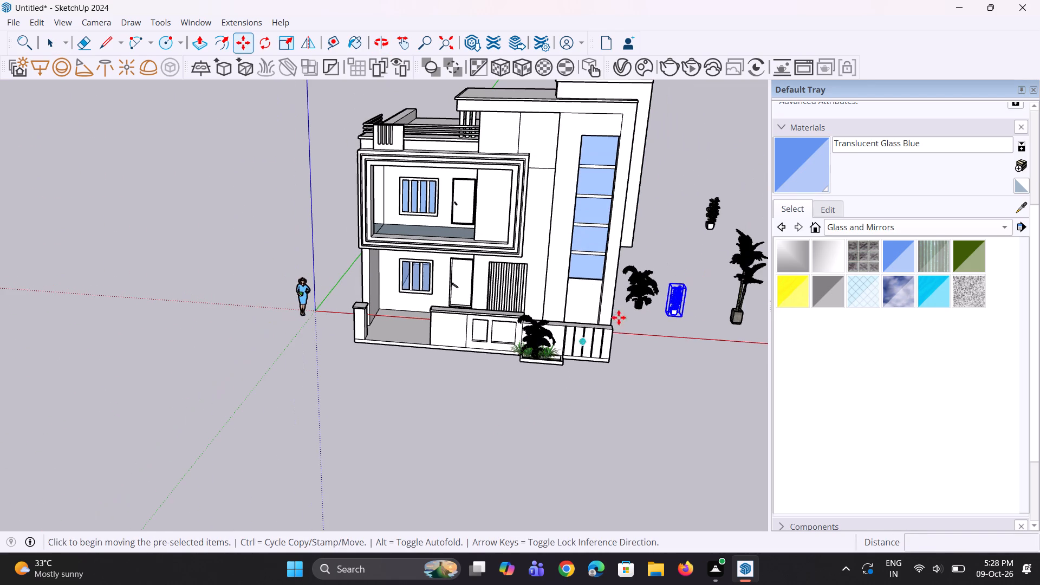
right_click(684, 297)
left_click(738, 115)
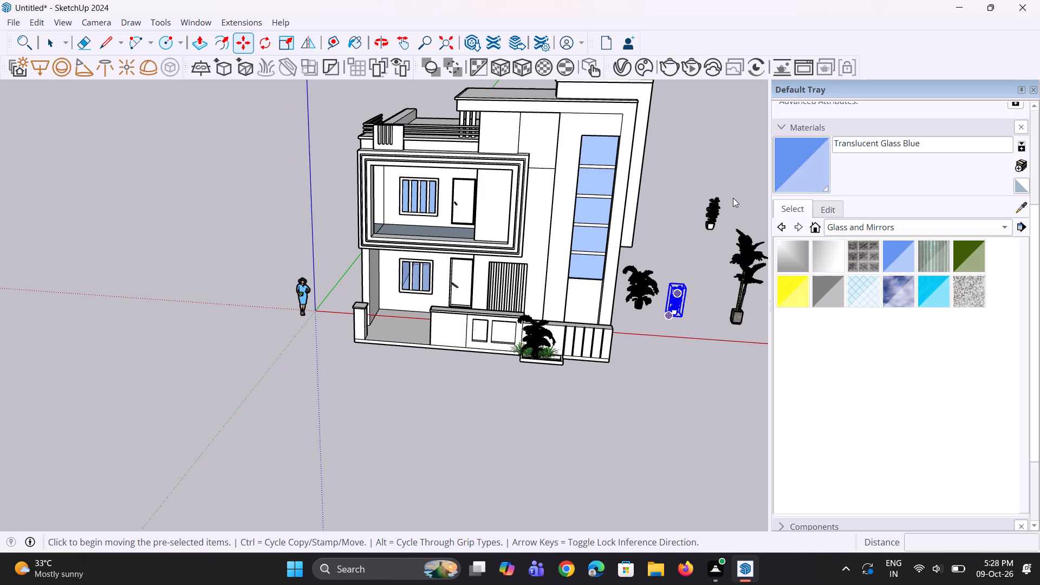
left_click(691, 327)
key("space")
key("space")
Move the broad-leaved foliage without its pot from beside the tower to in front of the planter.
scroll(687, 320, "up", 1)
middle_click_drag(687, 320, 686, 250)
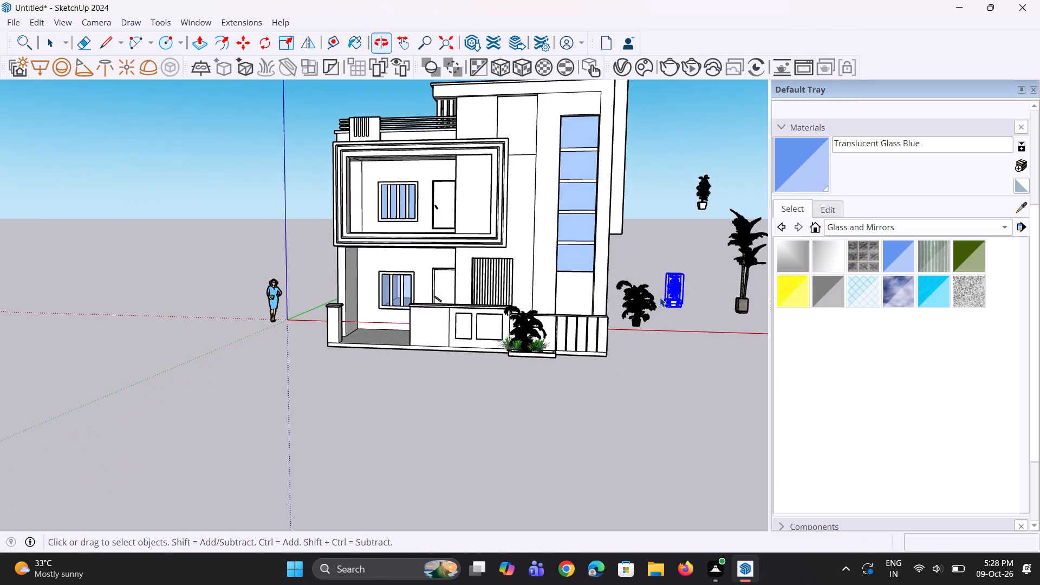
scroll(660, 297, "up", 7)
left_click(665, 357)
left_click(680, 278)
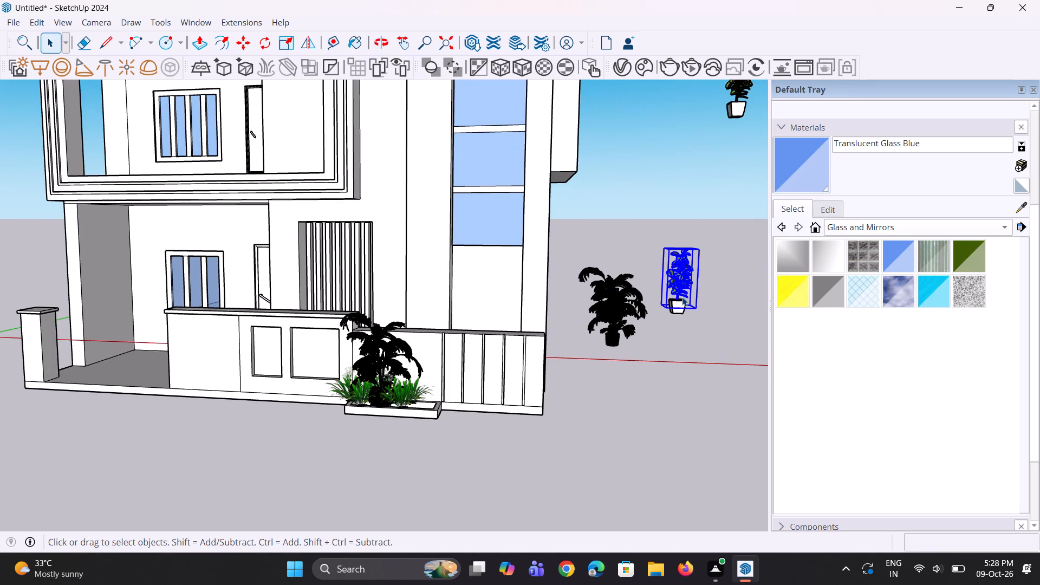
key("m")
left_click(683, 278)
scroll(462, 398, "up", 1)
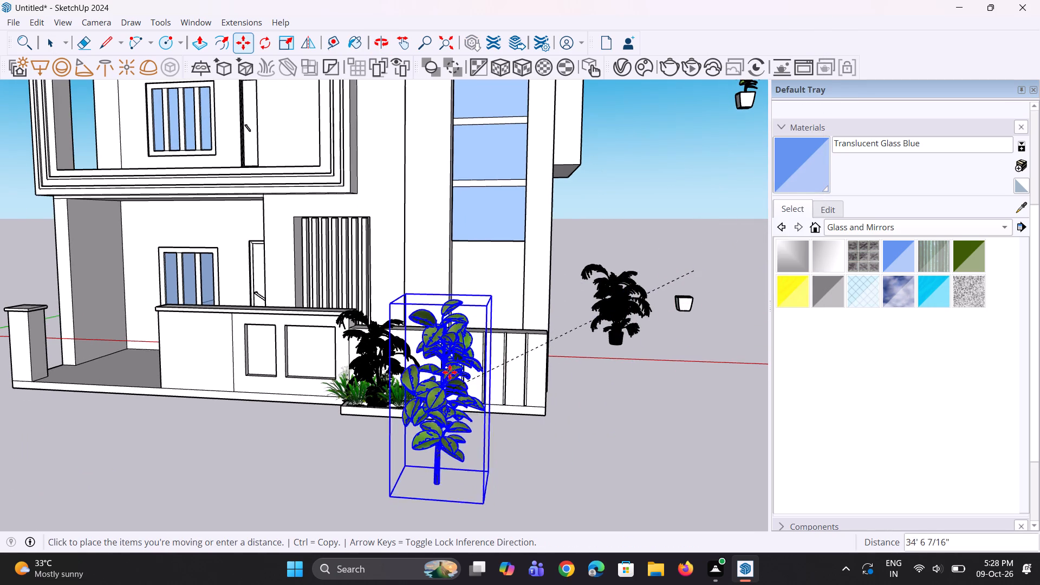
left_click(429, 337)
Move the foliage about 23' back towards the boundary wall and lower it into the planter's free end.
middle_click_drag(433, 400, 394, 428)
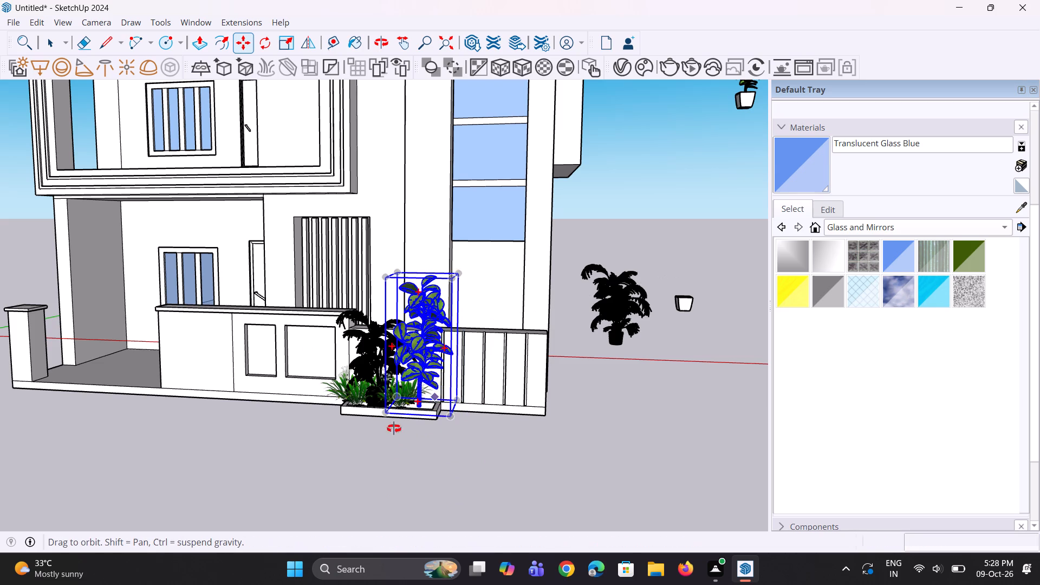
middle_click_drag(394, 428, 406, 460)
scroll(406, 458, "up", 1)
scroll(425, 423, "down", 6)
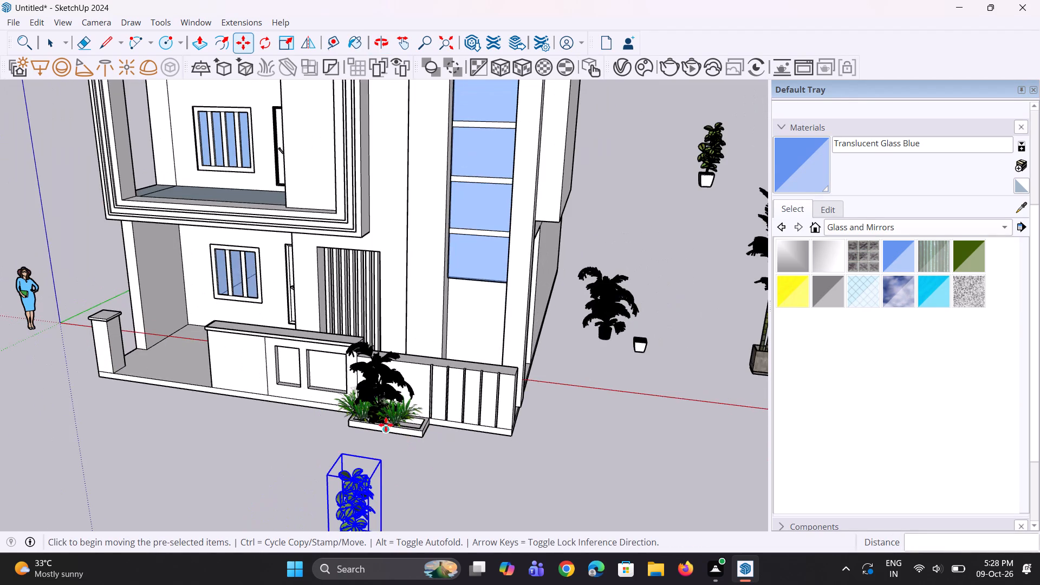
scroll(386, 425, "down", 2)
left_click(386, 499)
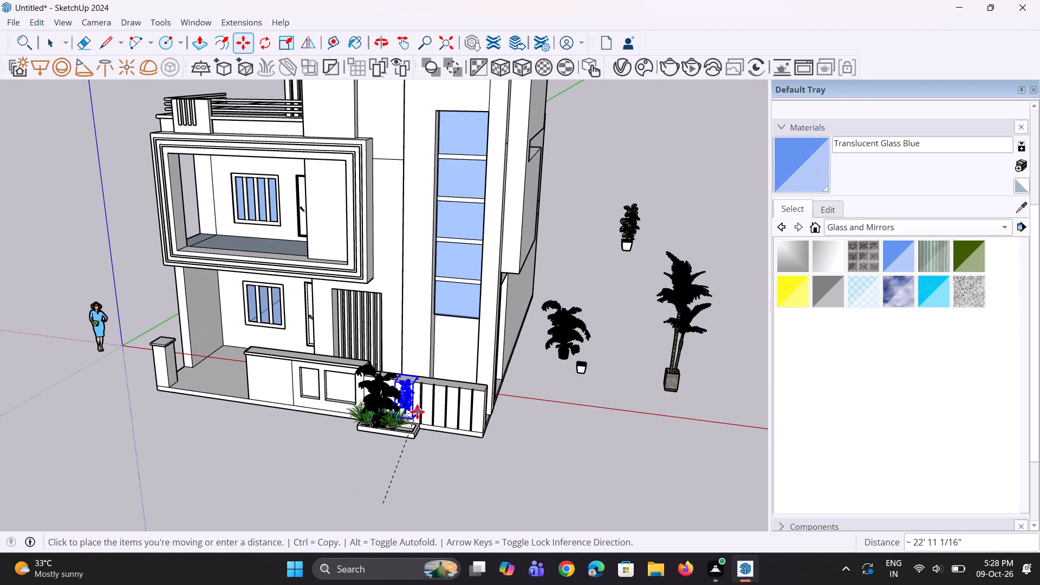
left_click(417, 415)
middle_click_drag(394, 439, 434, 372)
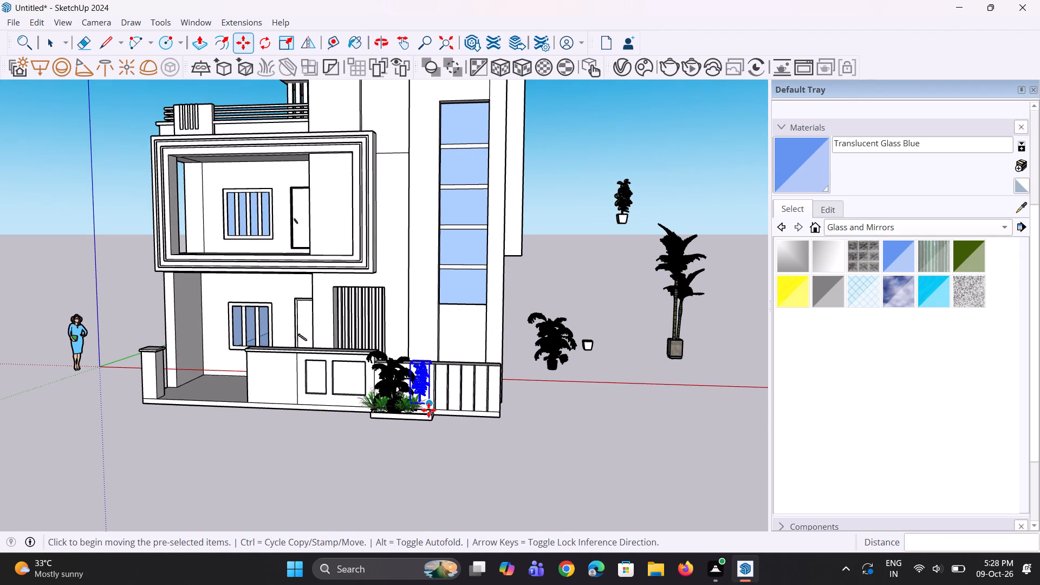
left_click(428, 403)
left_click(428, 424)
Scale the broad-leaved foliage up uniformly by about 1.13.
middle_click_drag(463, 311, 334, 459)
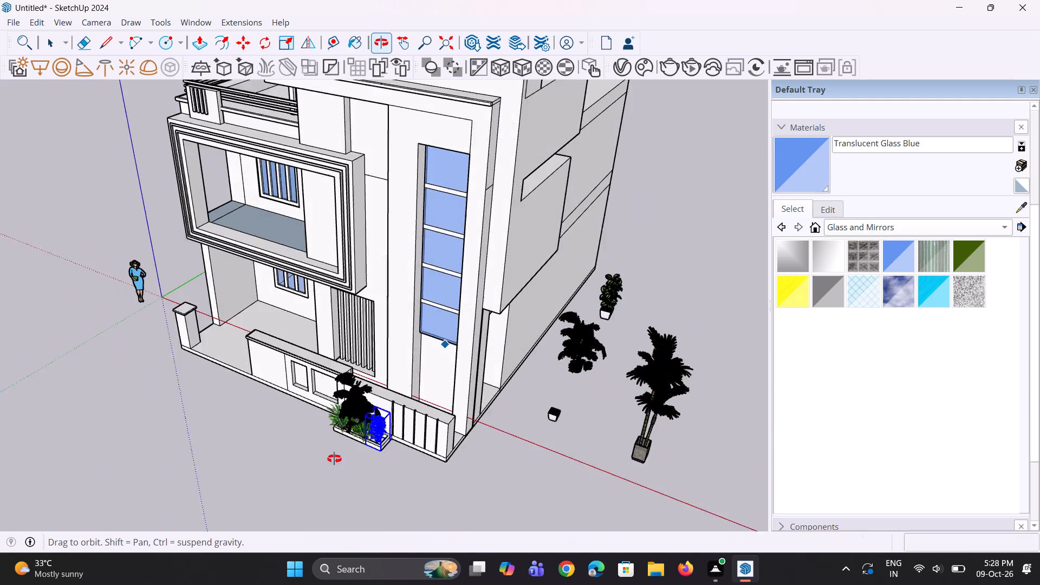
middle_click_drag(334, 459, 323, 471)
scroll(363, 467, "up", 14)
middle_click_drag(363, 447, 458, 360)
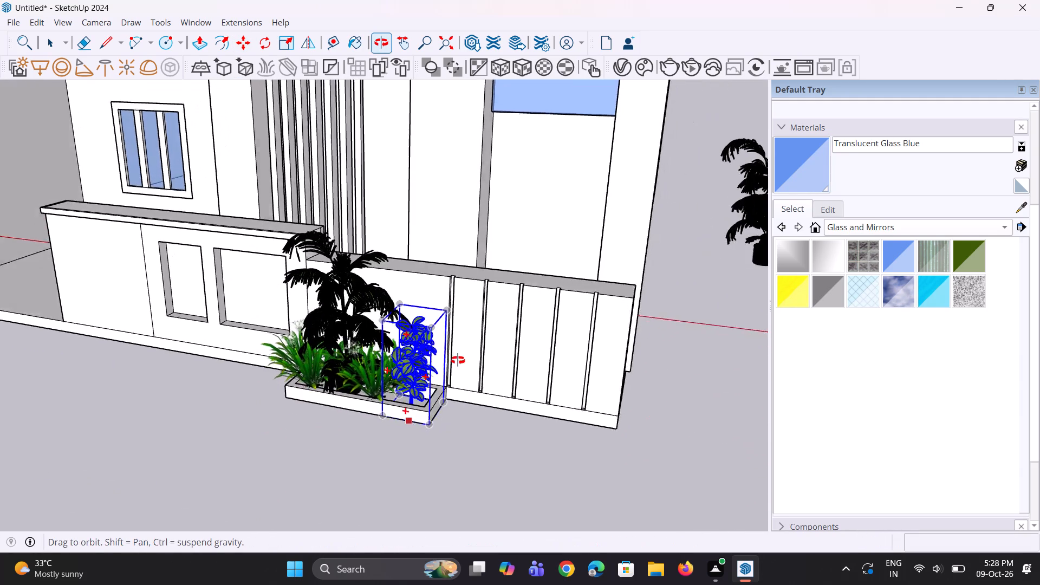
middle_click_drag(458, 360, 464, 357)
scroll(450, 353, "up", 2)
key("s")
scroll(446, 363, "up", 3)
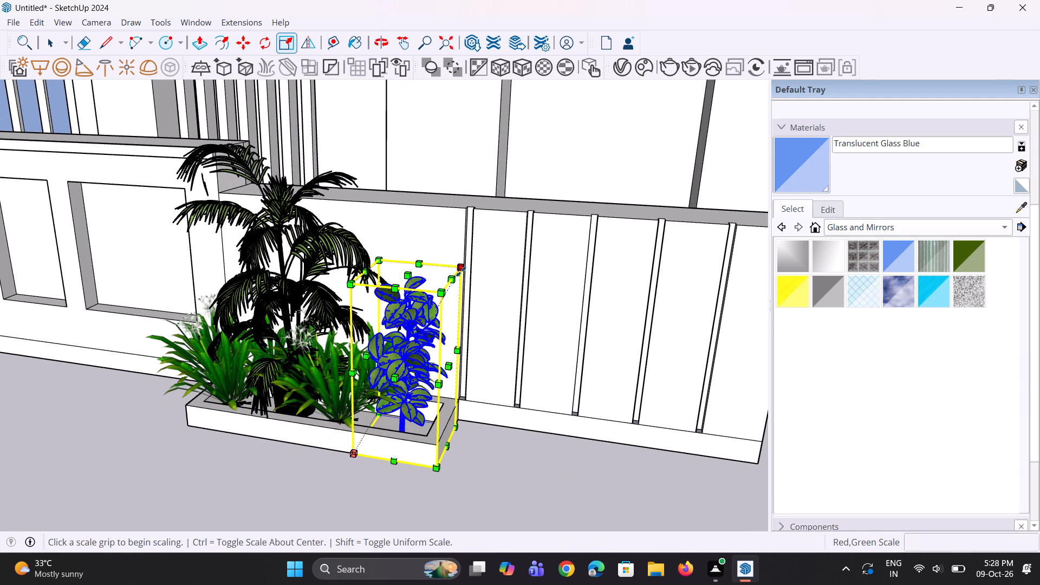
left_click(461, 271)
left_click(482, 247)
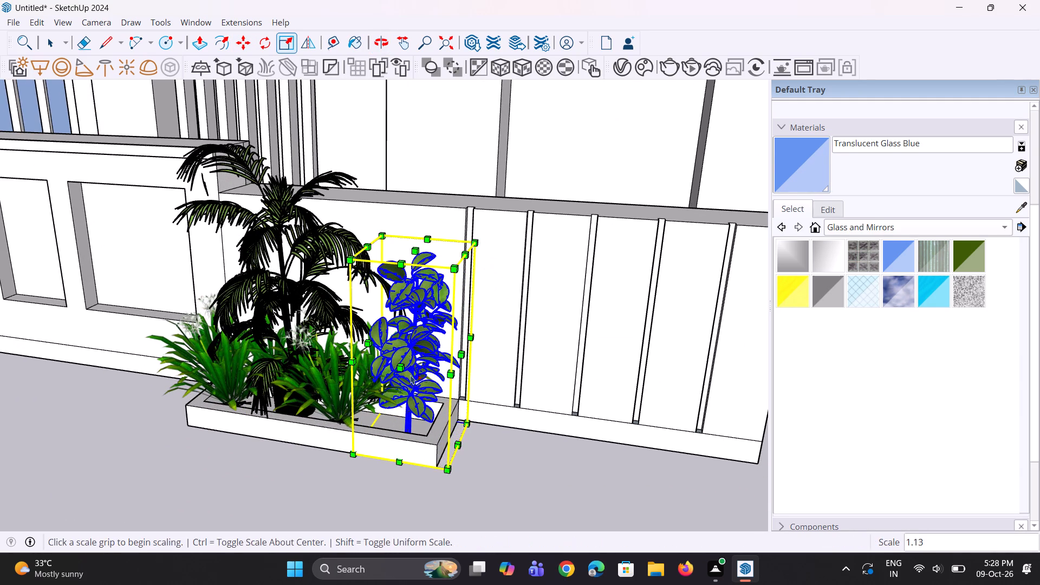
Shift the broad-leaved foliage about 3 15/16" along the planter towards the palm.
middle_click_drag(417, 379, 516, 373)
key("m")
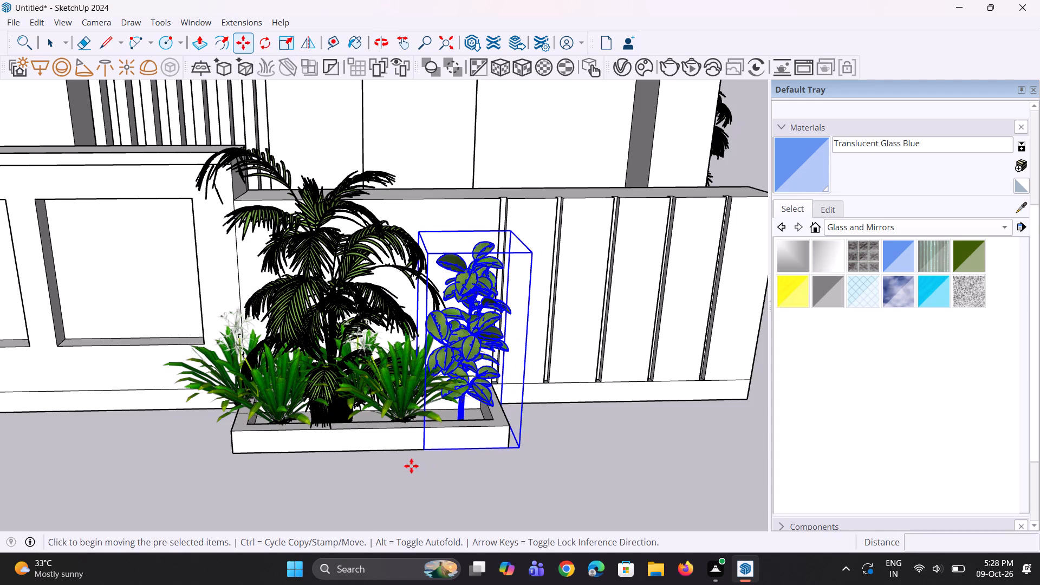
left_click(425, 456)
left_click(408, 454)
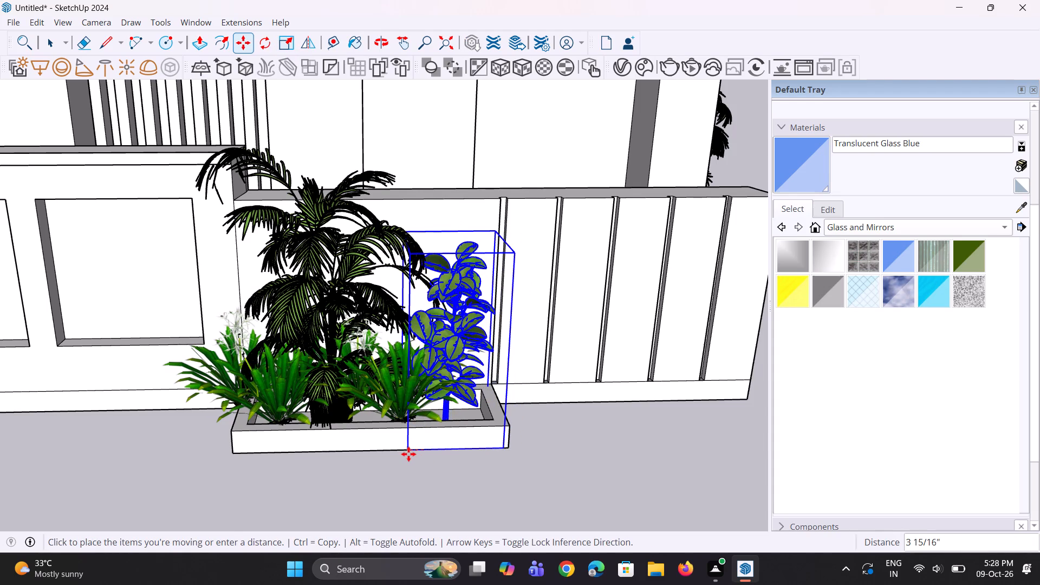
middle_click_drag(456, 454, 470, 453)
key("space")
key("space")
left_click(459, 493)
Examine the planted planter in the context of the whole front elevation.
scroll(473, 461, "down", 8)
middle_click_drag(396, 393, 361, 323)
scroll(361, 323, "down", 4)
middle_click_drag(361, 336, 358, 394)
scroll(374, 362, "down", 4)
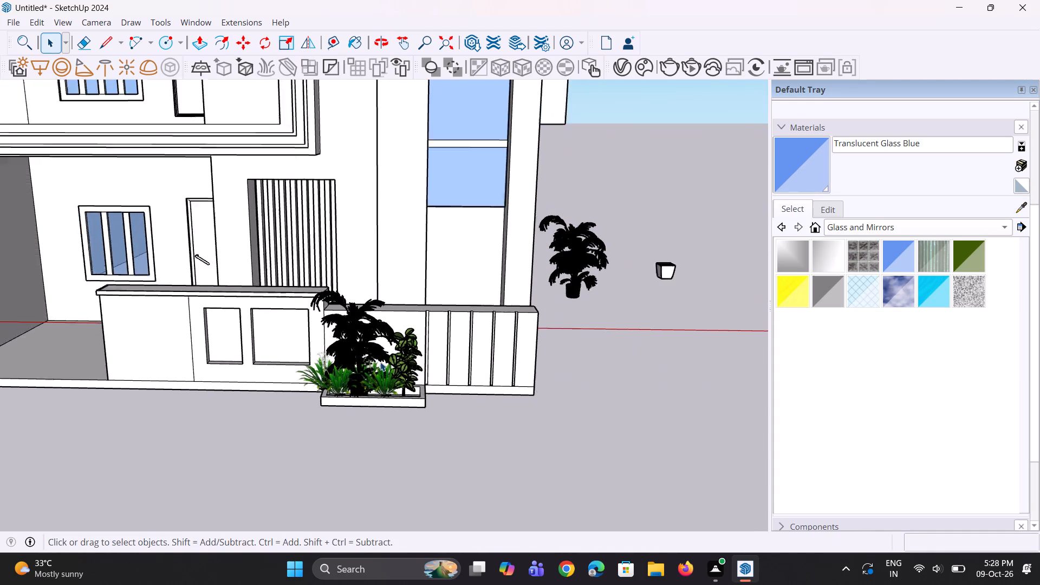
scroll(380, 362, "down", 5)
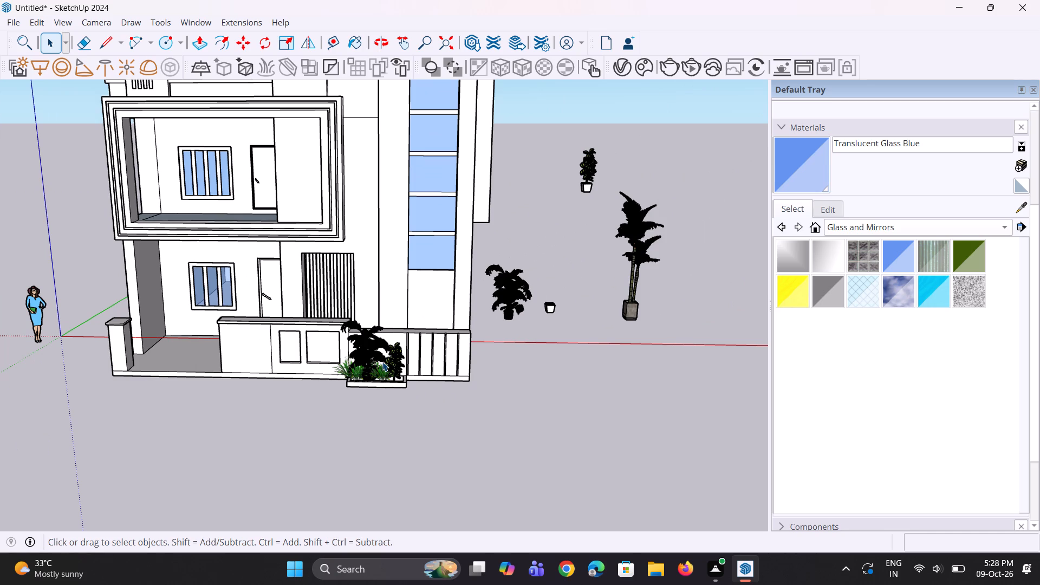
scroll(388, 326, "down", 4)
middle_click_drag(269, 365, 304, 335)
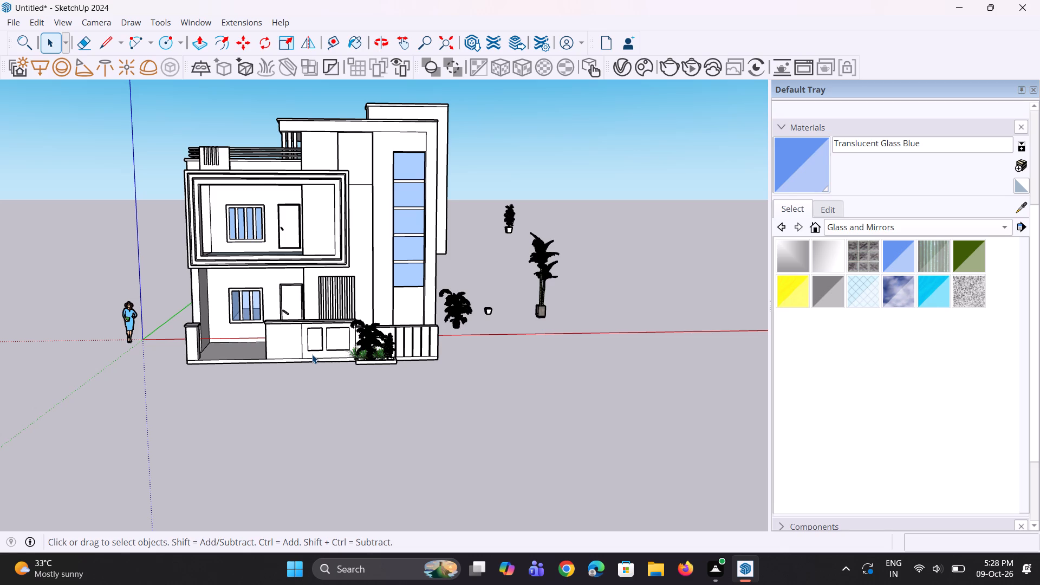
scroll(310, 351, "down", 2)
middle_click_drag(245, 342, 235, 317)
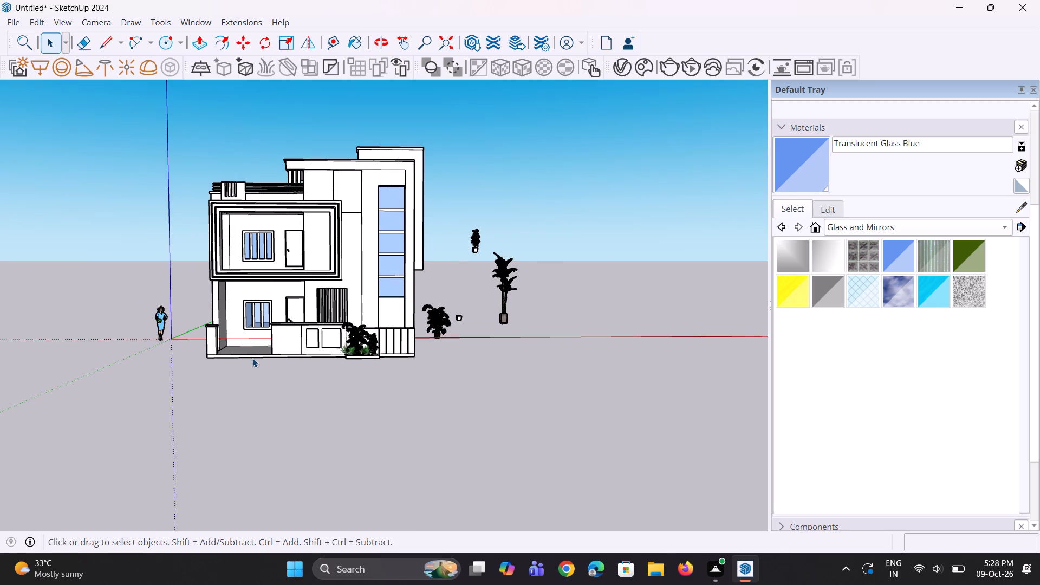
Examine the whole front elevation together with the spare plants standing beside the house.
scroll(252, 358, "up", 3)
scroll(252, 359, "down", 3)
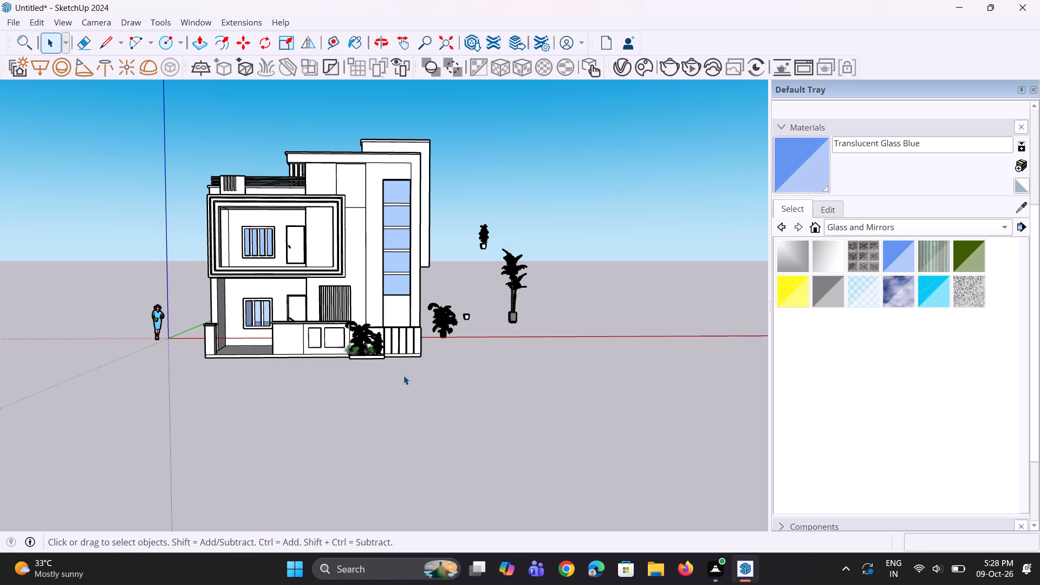
scroll(271, 356, "down", 1)
middle_click(270, 356)
scroll(414, 343, "up", 3)
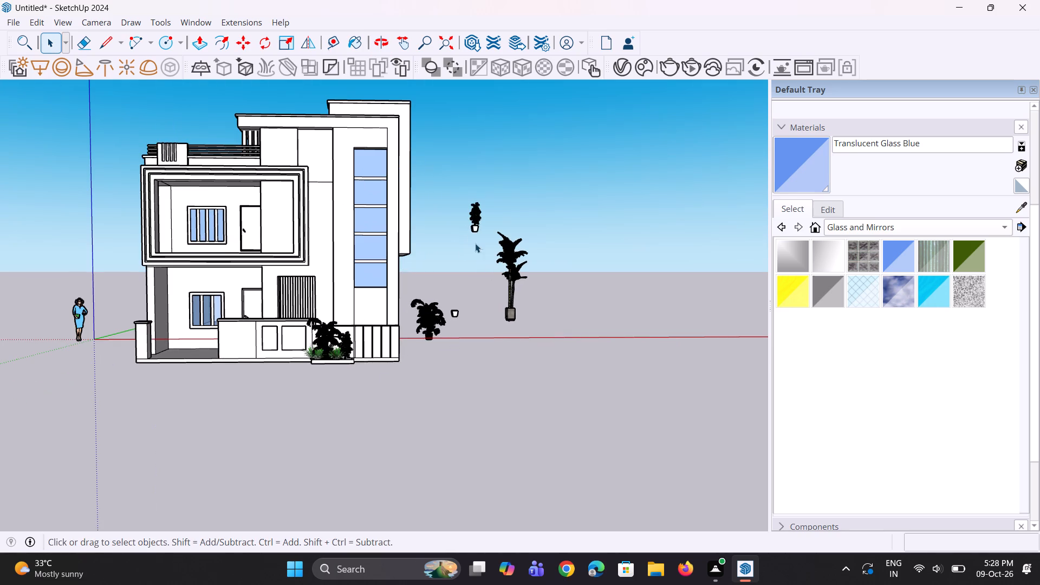
left_click_drag(458, 186, 538, 354)
left_click(524, 377)
scroll(523, 379, "down", 2)
middle_click_drag(523, 379, 517, 408)
scroll(374, 292, "up", 2)
middle_click_drag(366, 296, 366, 338)
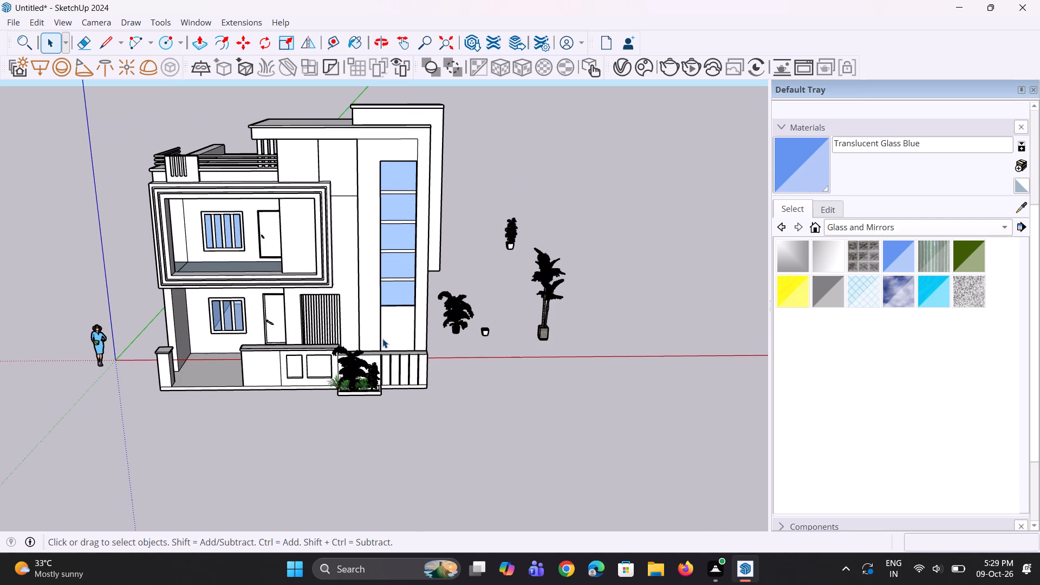
Examine the roof slab, the small upper roof block and the parapets around the roof terrace.
middle_click_drag(290, 215, 314, 188)
scroll(352, 103, "up", 4)
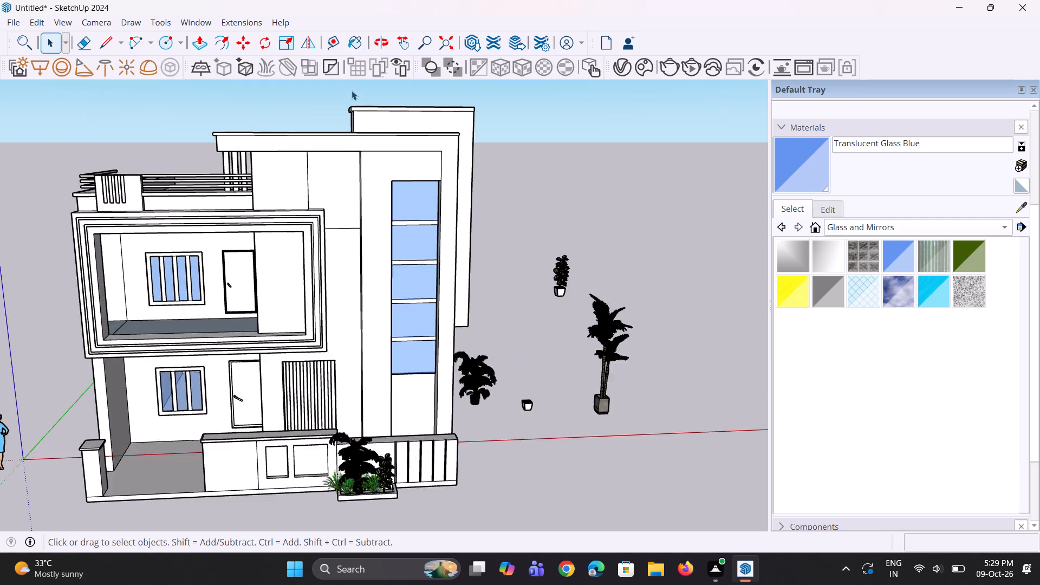
scroll(352, 90, "up", 9)
middle_click_drag(342, 187, 369, 203)
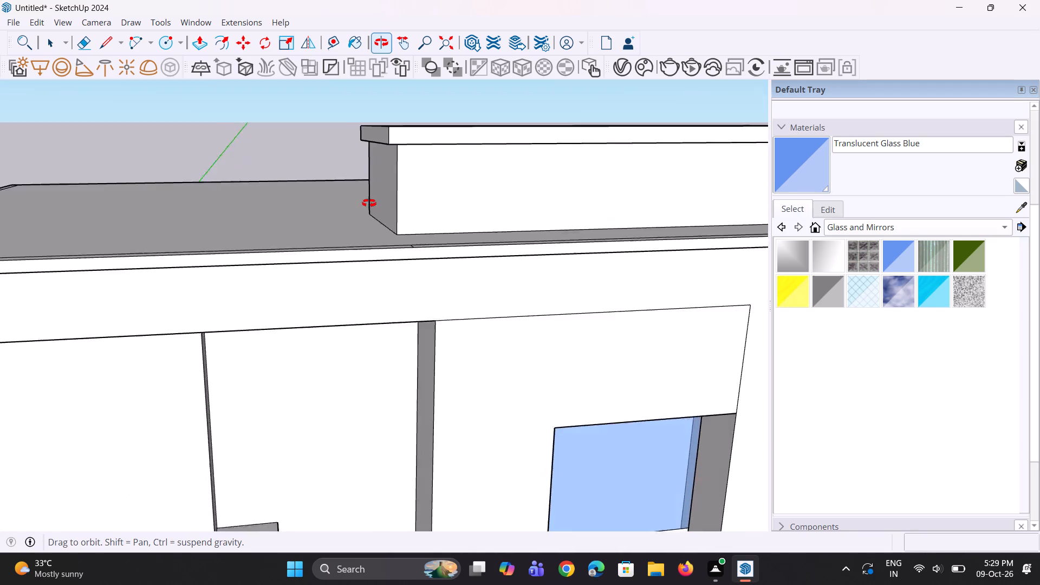
middle_click_drag(369, 203, 369, 206)
scroll(380, 131, "up", 2)
scroll(382, 168, "down", 4)
middle_click_drag(376, 270, 348, 304)
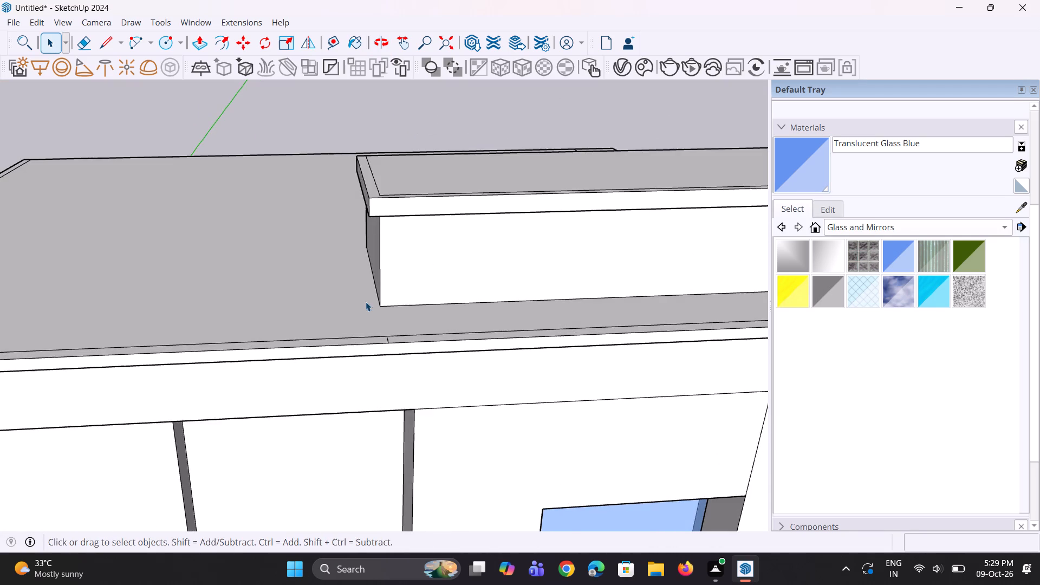
scroll(366, 302, "down", 9)
middle_click_drag(385, 295, 588, 266)
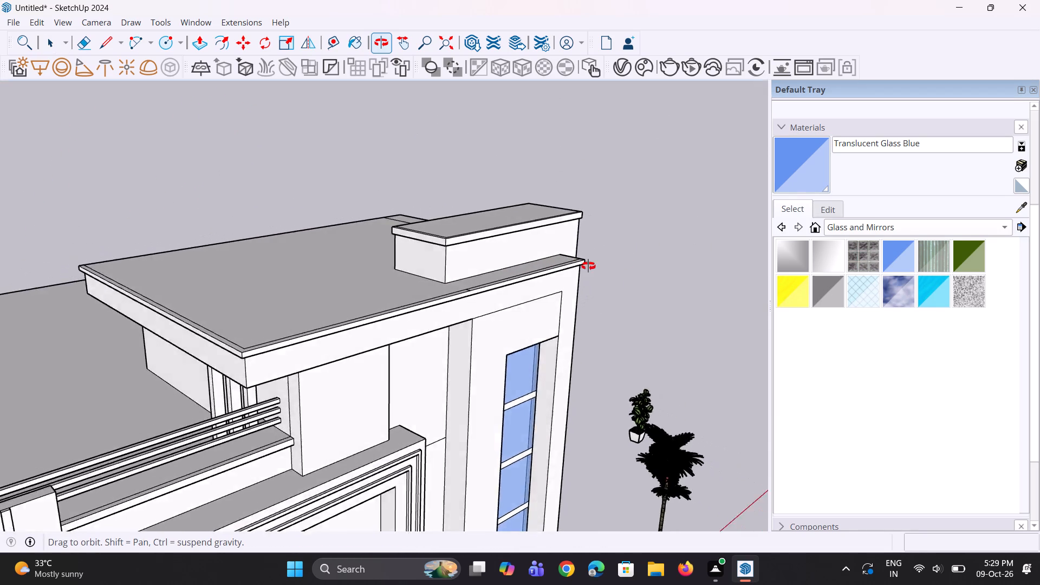
middle_click_drag(588, 266, 714, 237)
scroll(714, 237, "down", 11)
middle_click_drag(165, 357, 499, 370)
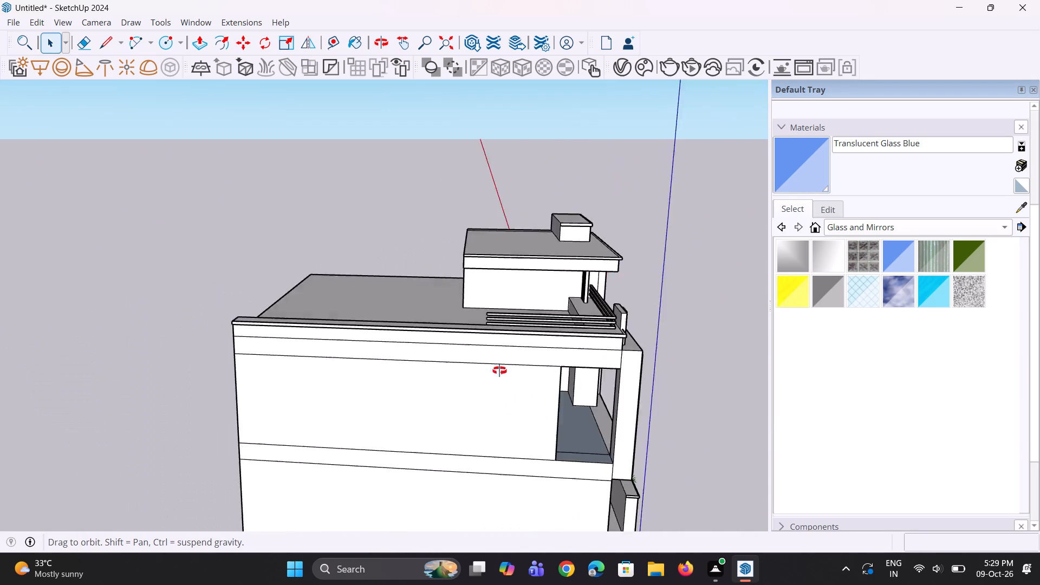
middle_click_drag(499, 370, 773, 310)
middle_click_drag(406, 344, 484, 470)
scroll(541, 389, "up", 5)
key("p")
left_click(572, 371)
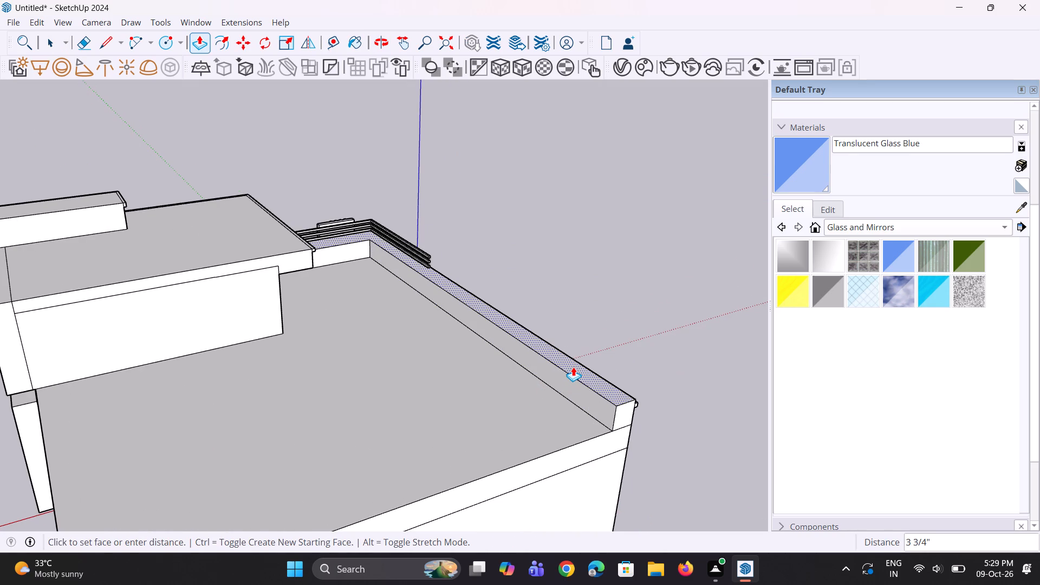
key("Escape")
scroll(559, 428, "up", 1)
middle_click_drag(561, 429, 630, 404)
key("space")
Push/Pull the end of the high wall on the glazed-strip side about 24' 4" to the roof terrace's rear edge.
scroll(578, 389, "down", 4)
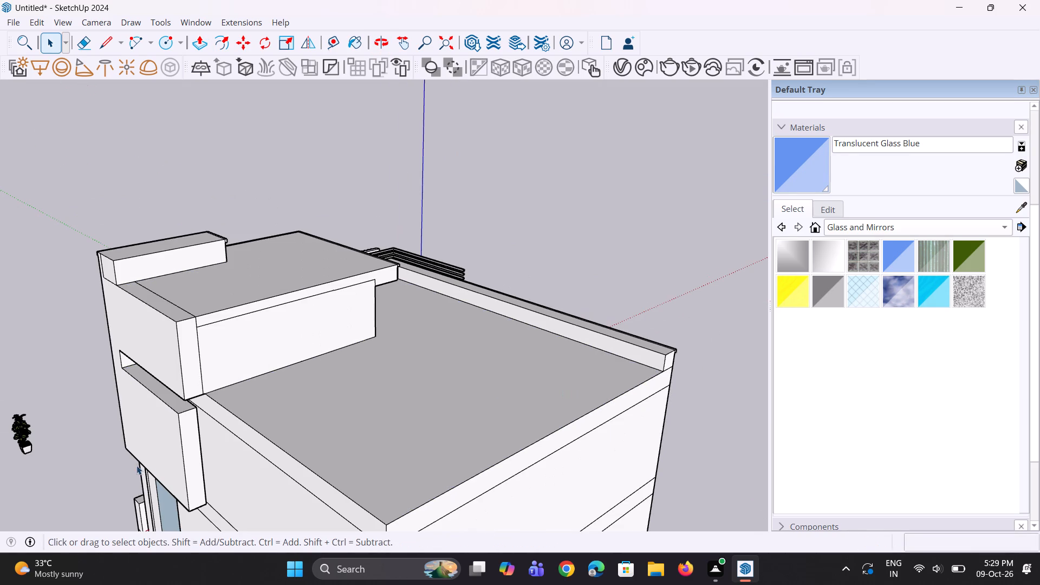
key("p")
left_click(196, 381)
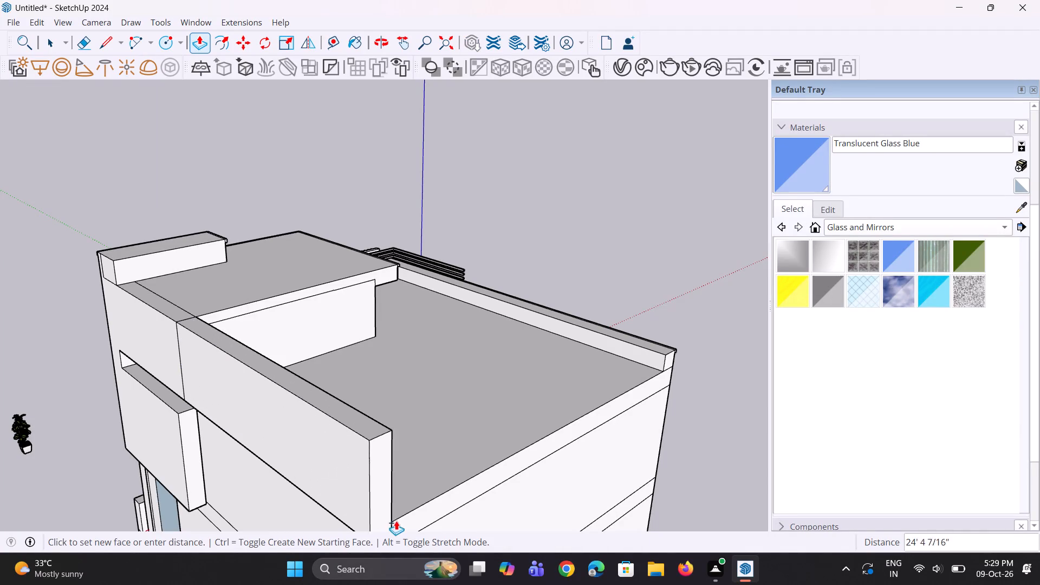
left_click(443, 508)
Copy the inner vertical edge at the extended wall's rear end a short distance inward, dividing off a narrow strip.
scroll(406, 498, "down", 3)
middle_click_drag(405, 491, 308, 504)
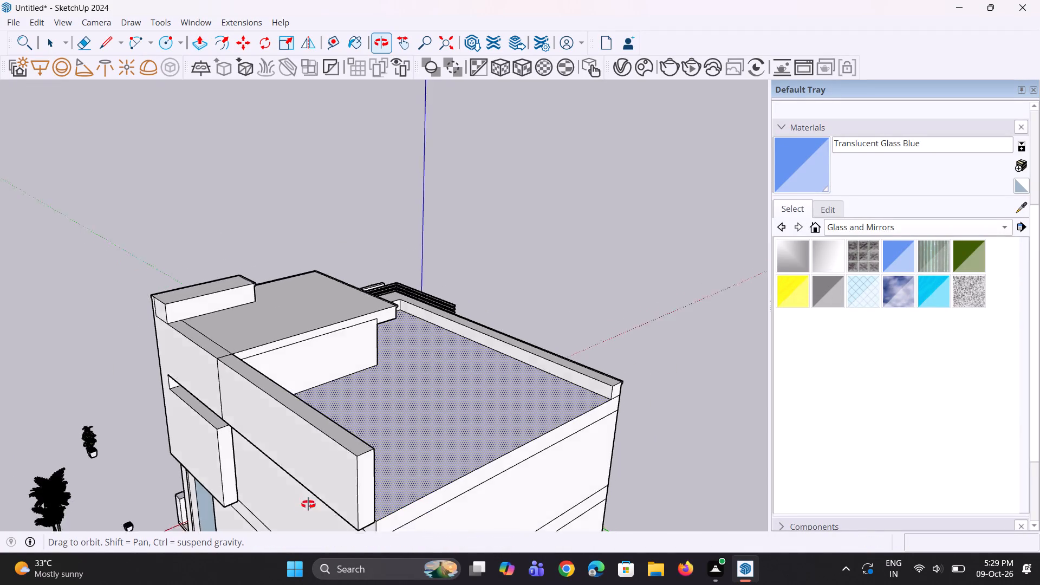
middle_click_drag(308, 504, 74, 503)
scroll(3, 379, "up", 2)
middle_click_drag(91, 395, 136, 429)
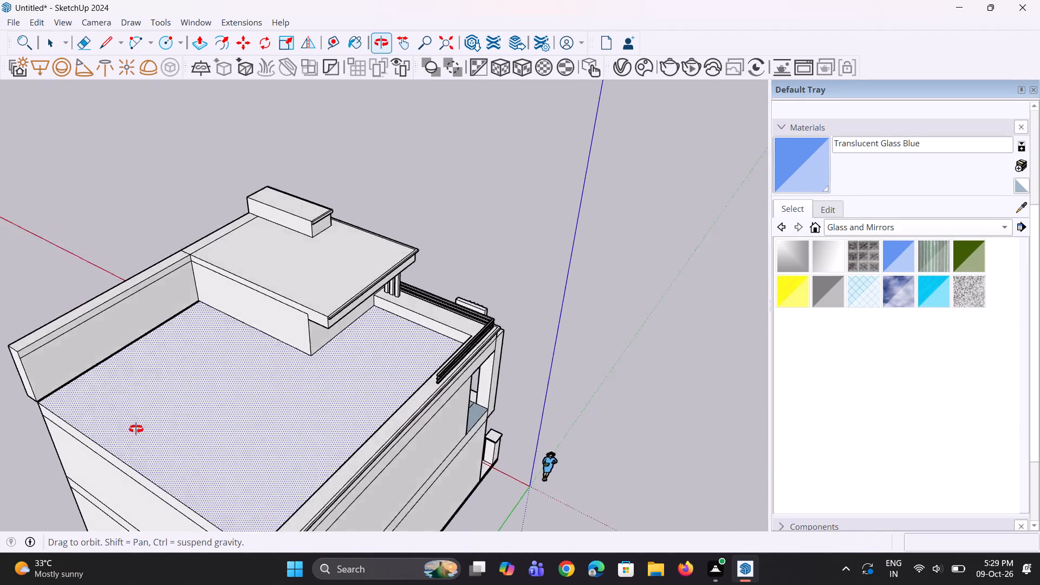
middle_click_drag(136, 429, 220, 419)
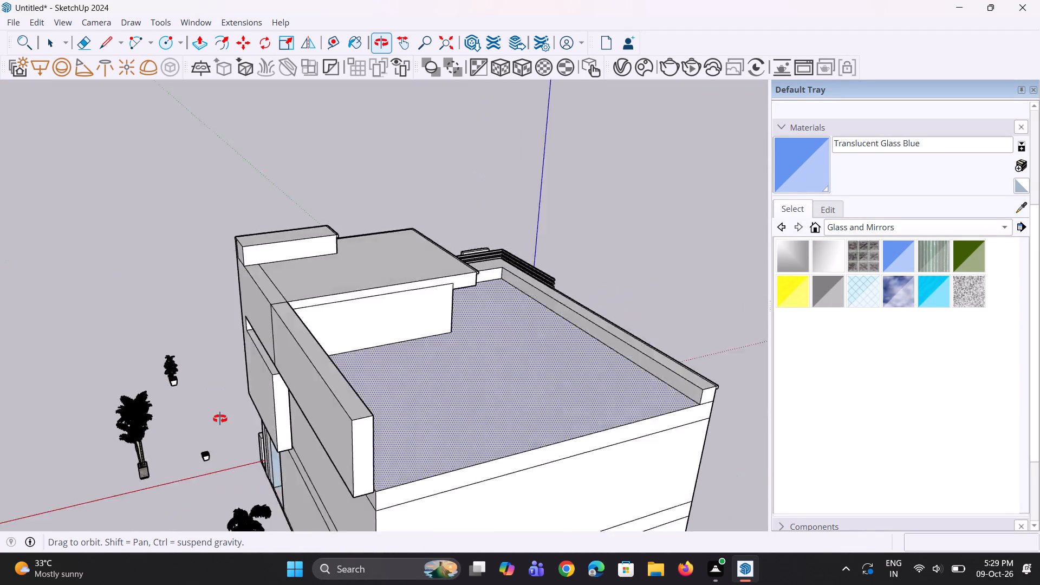
middle_click_drag(220, 419, 56, 418)
middle_click_drag(47, 412, 22, 420)
scroll(35, 359, "up", 1)
key("space")
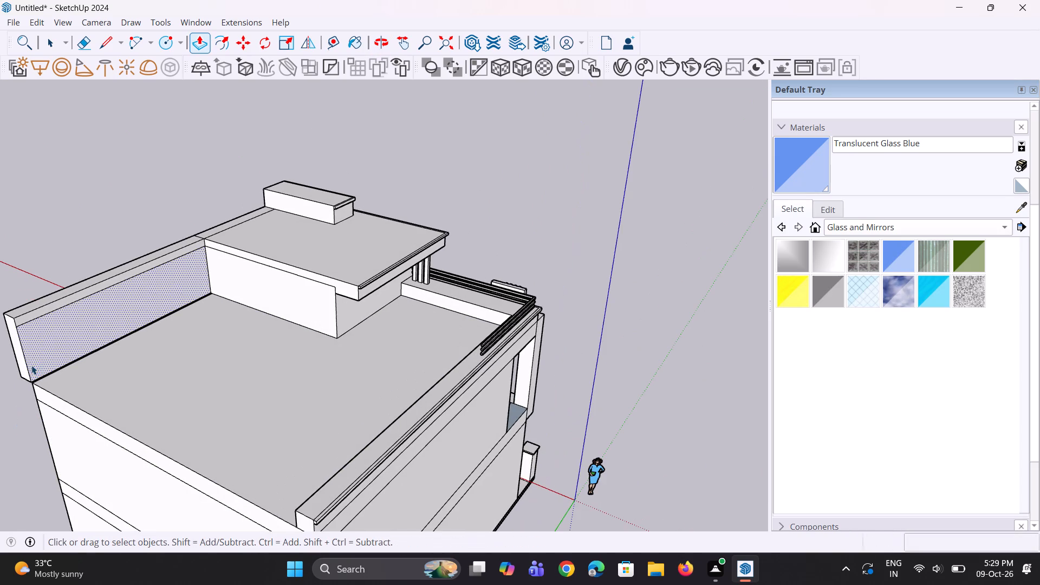
left_click(25, 362)
key("m")
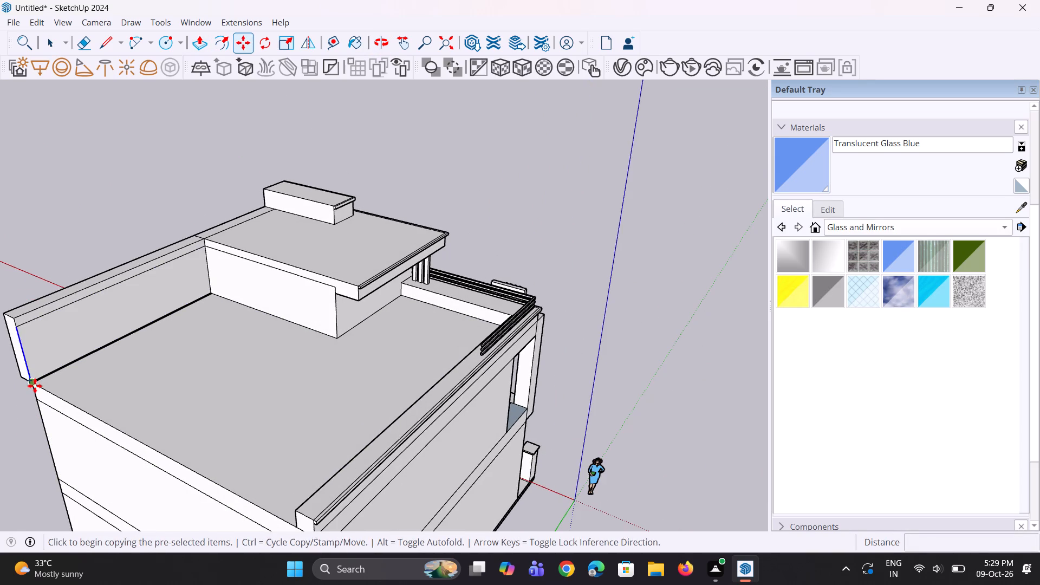
left_click(35, 386)
left_click(47, 378)
Push/Pull the narrow strip 33' 5 7/8" across the back of the roof terrace to form a rear parapet.
key("p")
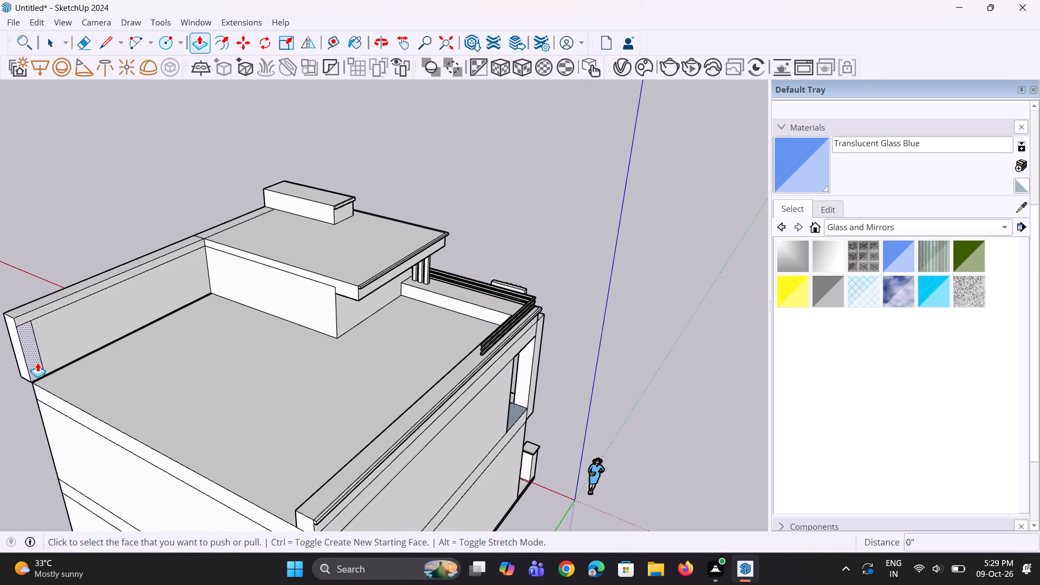
left_click(37, 362)
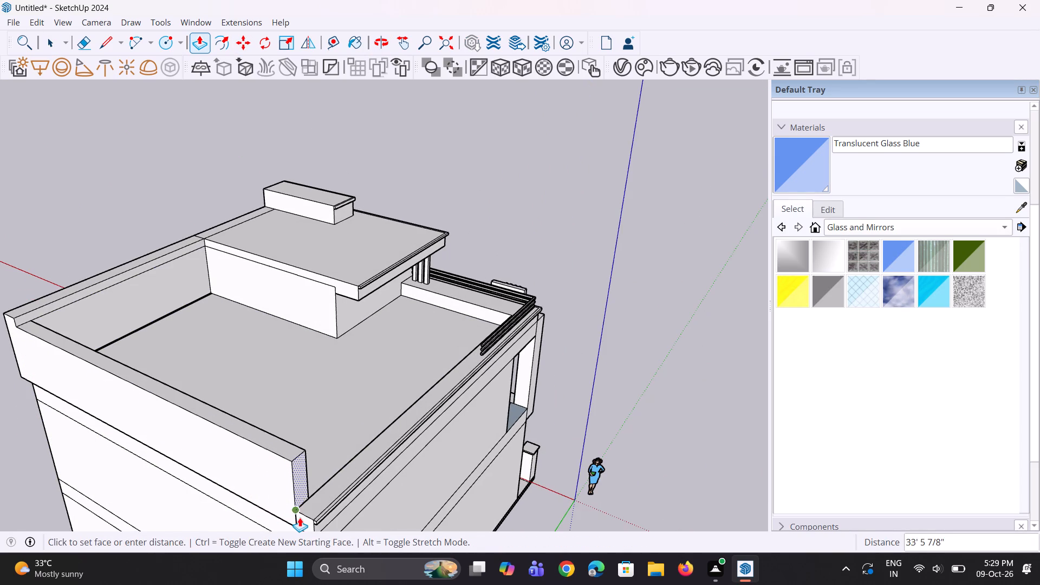
left_click(297, 519)
Examine the new rear and side parapets from around the house and from the front.
scroll(259, 472, "down", 4)
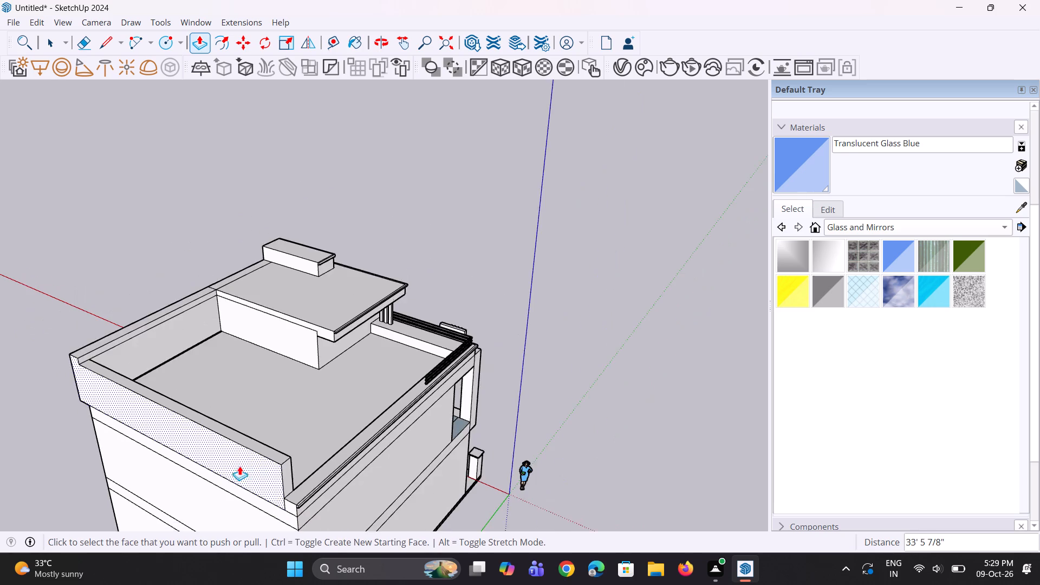
scroll(239, 466, "down", 3)
middle_click_drag(105, 465, 534, 435)
middle_click_drag(298, 456, 567, 403)
middle_click_drag(231, 411, 426, 384)
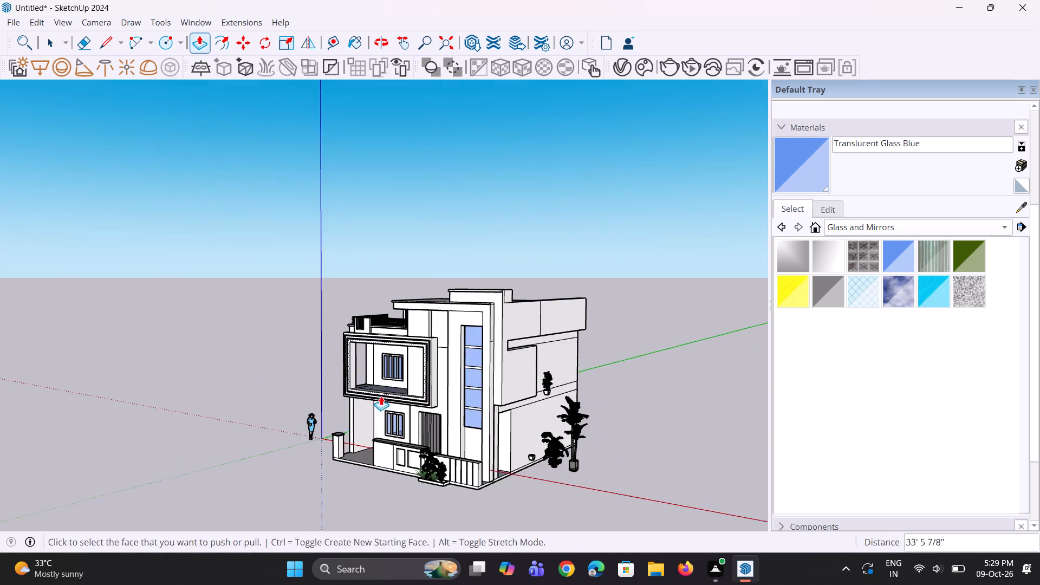
middle_click_drag(260, 420, 478, 408)
scroll(330, 323, "up", 6)
middle_click_drag(340, 330, 361, 322)
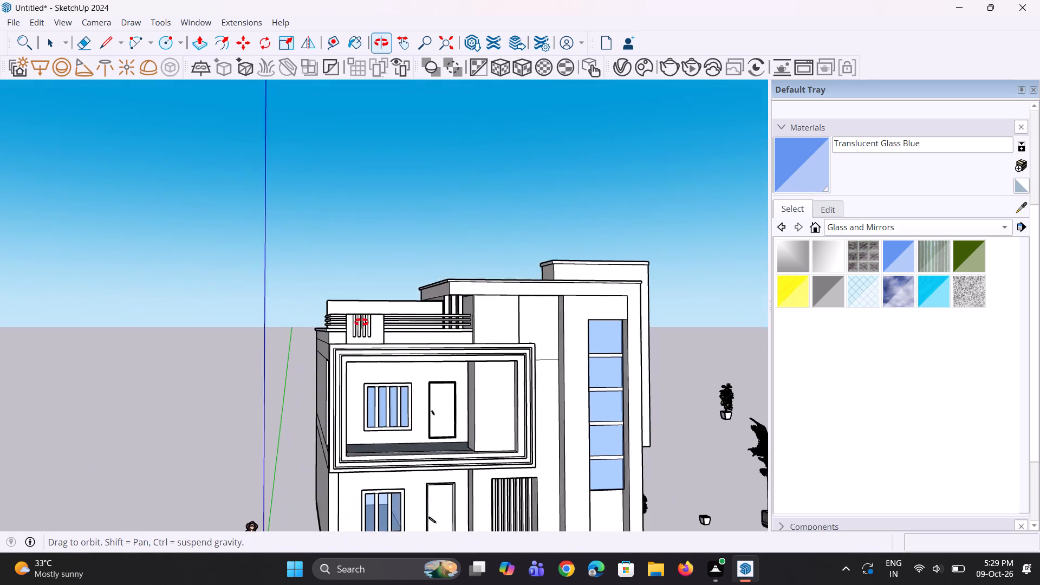
middle_click_drag(361, 322, 435, 396)
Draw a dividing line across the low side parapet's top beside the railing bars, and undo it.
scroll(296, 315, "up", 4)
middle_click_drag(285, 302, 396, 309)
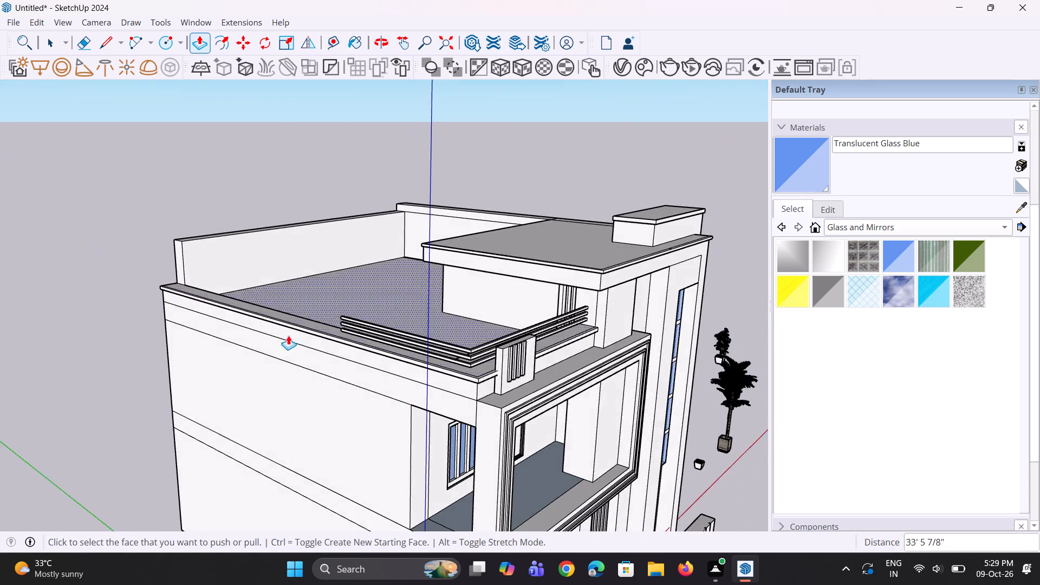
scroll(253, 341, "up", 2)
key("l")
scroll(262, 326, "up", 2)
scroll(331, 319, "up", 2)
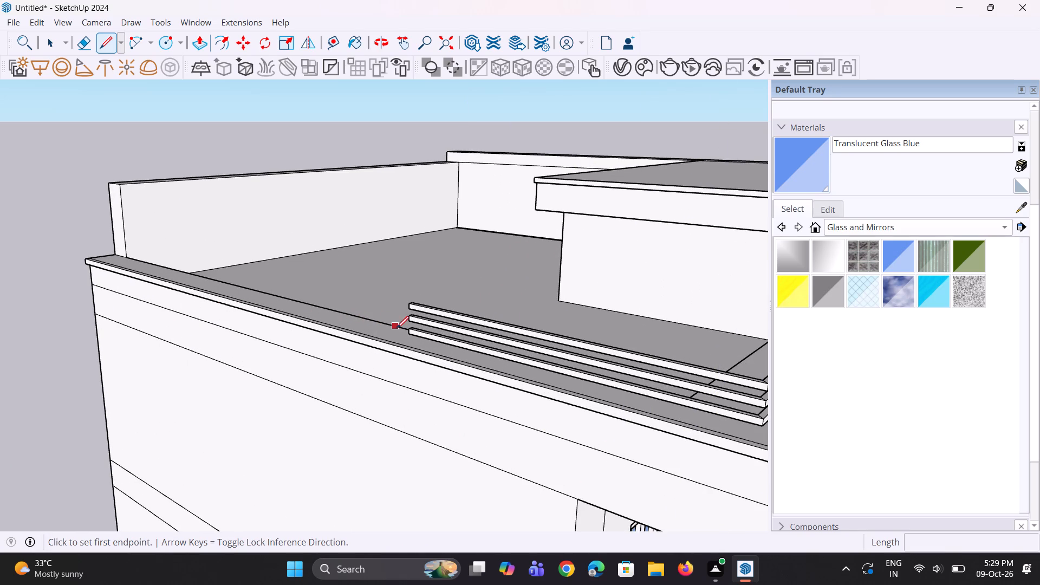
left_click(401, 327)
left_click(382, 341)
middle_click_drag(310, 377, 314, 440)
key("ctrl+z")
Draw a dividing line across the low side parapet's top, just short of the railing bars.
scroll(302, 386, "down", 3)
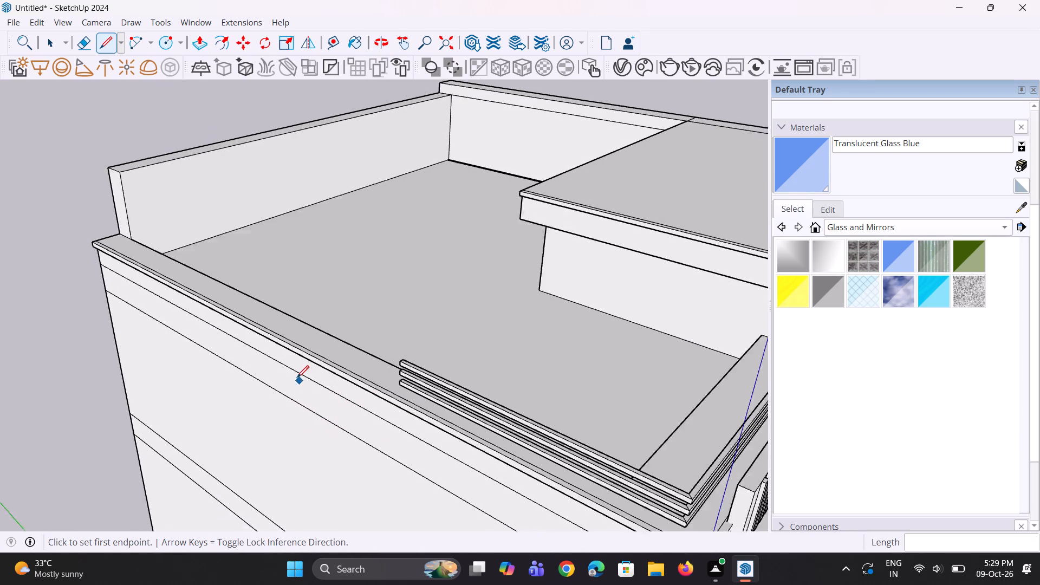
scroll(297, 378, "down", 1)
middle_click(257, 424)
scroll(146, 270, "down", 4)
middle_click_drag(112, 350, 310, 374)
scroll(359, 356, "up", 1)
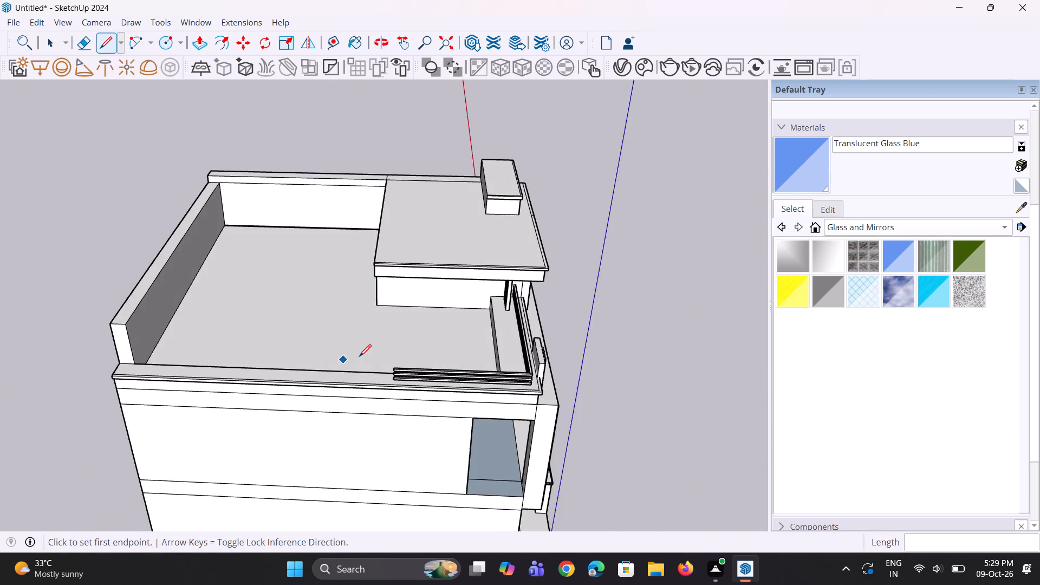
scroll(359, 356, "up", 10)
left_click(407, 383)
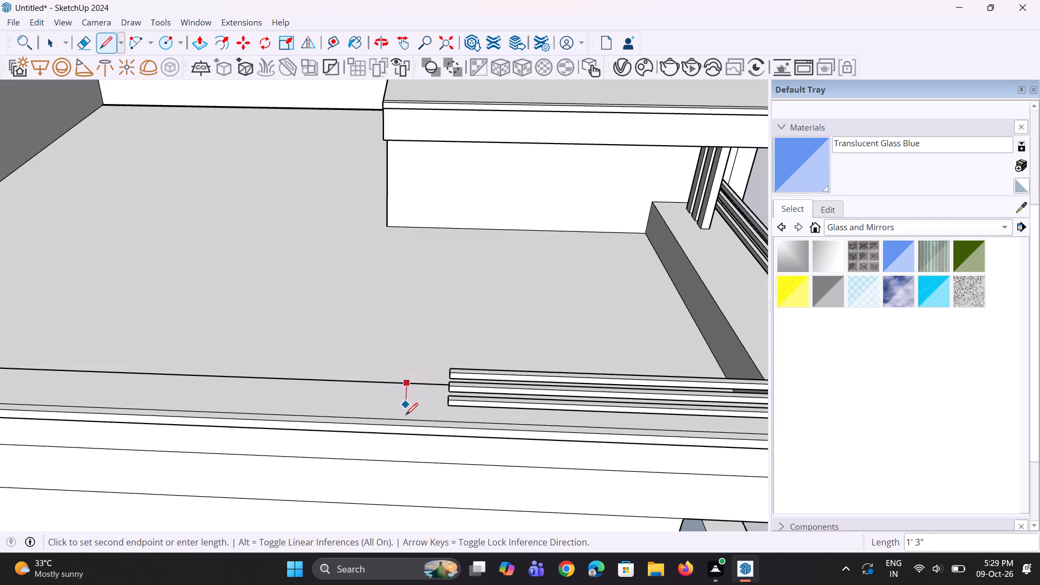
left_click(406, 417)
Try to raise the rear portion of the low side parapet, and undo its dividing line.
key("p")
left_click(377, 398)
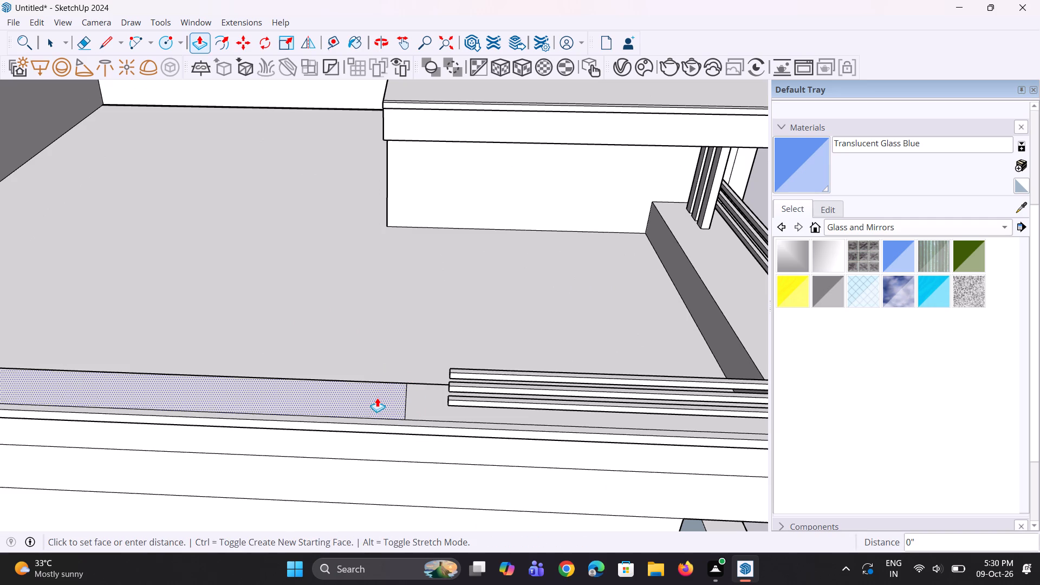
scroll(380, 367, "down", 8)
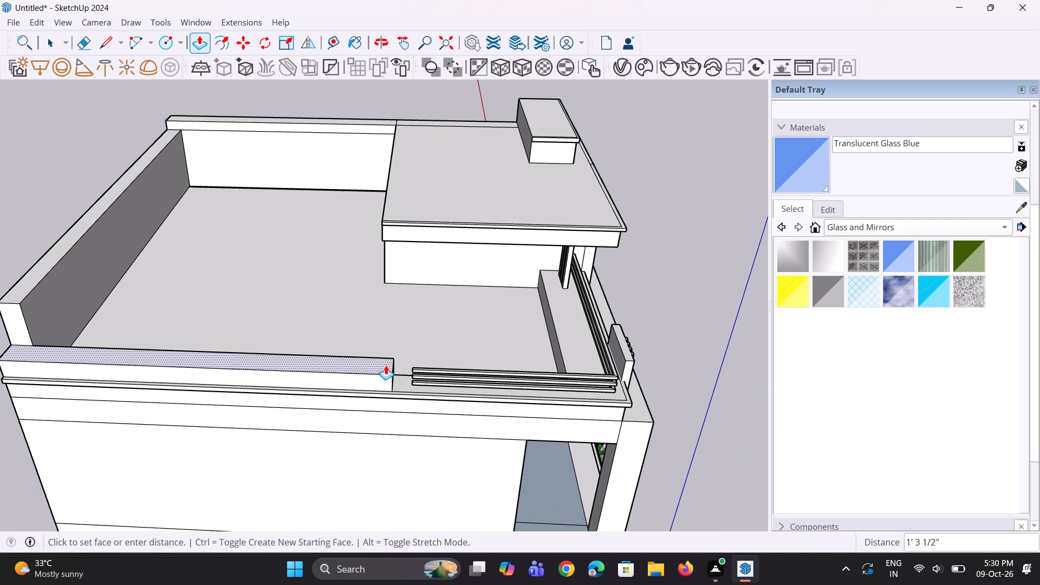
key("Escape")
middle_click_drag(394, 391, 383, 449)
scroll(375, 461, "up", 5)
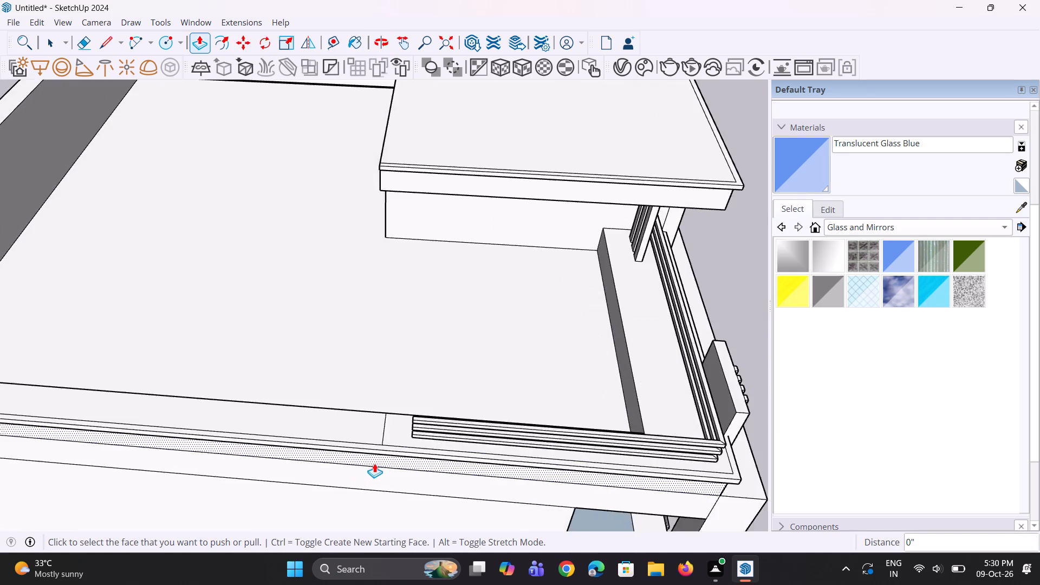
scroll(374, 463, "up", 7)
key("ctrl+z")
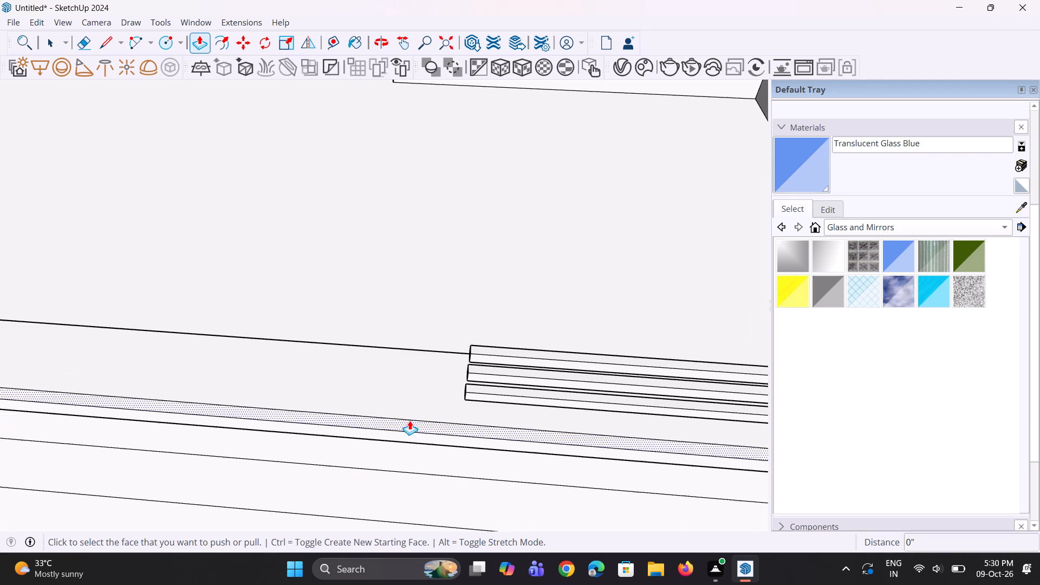
Draw a dividing line about 1' 11 1/4" long across the low side parapet and its coping, just short of the railing bars.
key("l")
left_click(417, 350)
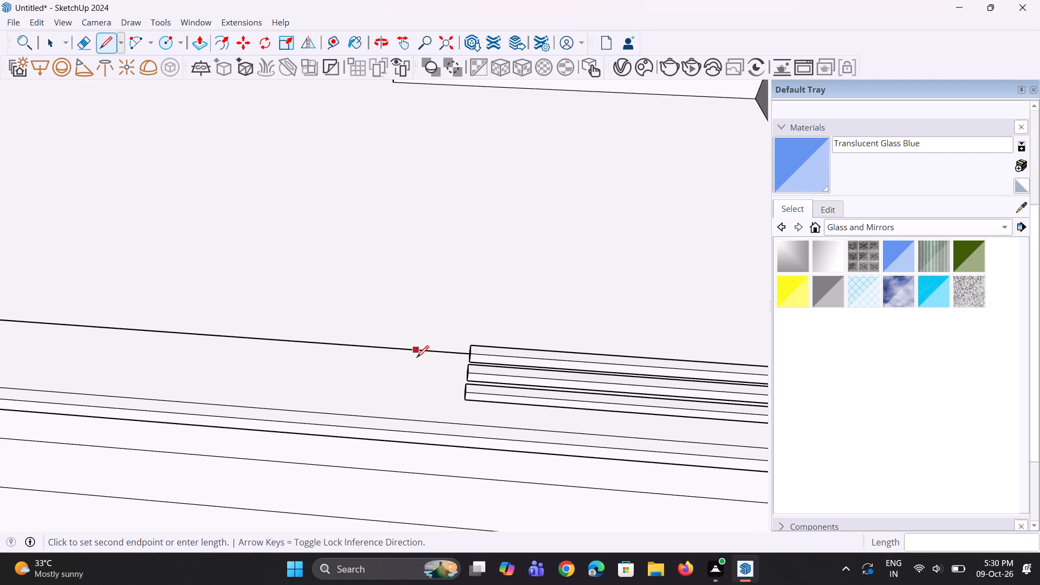
left_click(414, 436)
Raise the rear portion of the low side parapet by about 3' 2 7/8", including its outer coping strip.
key("p")
left_click(376, 405)
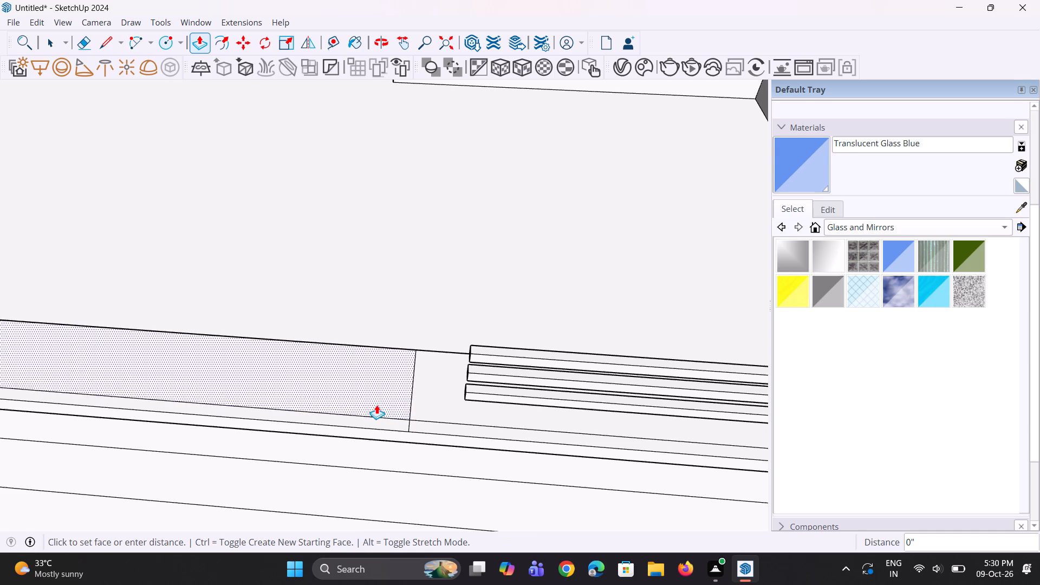
scroll(382, 380, "down", 6)
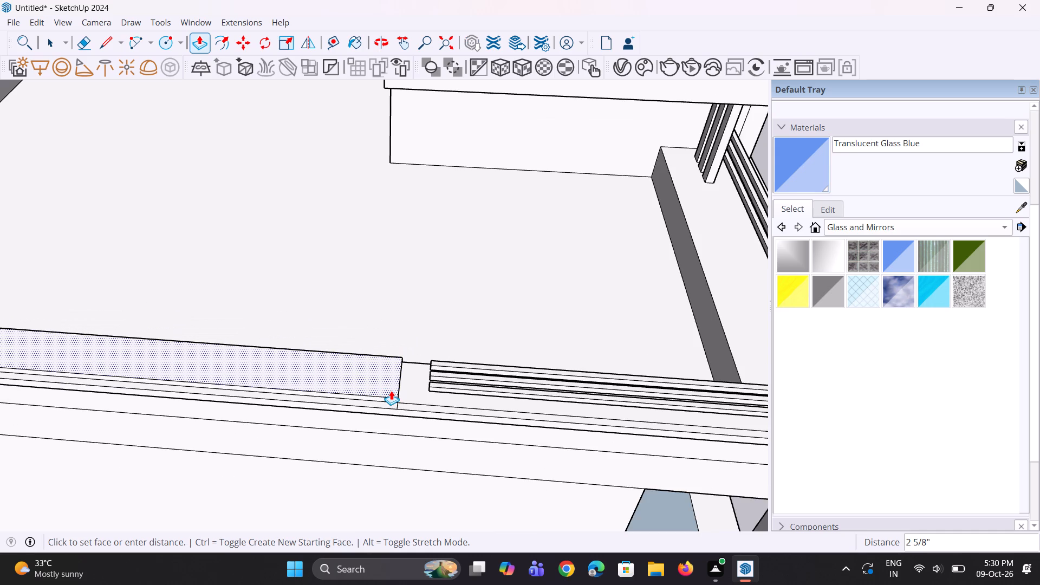
scroll(399, 376, "down", 5)
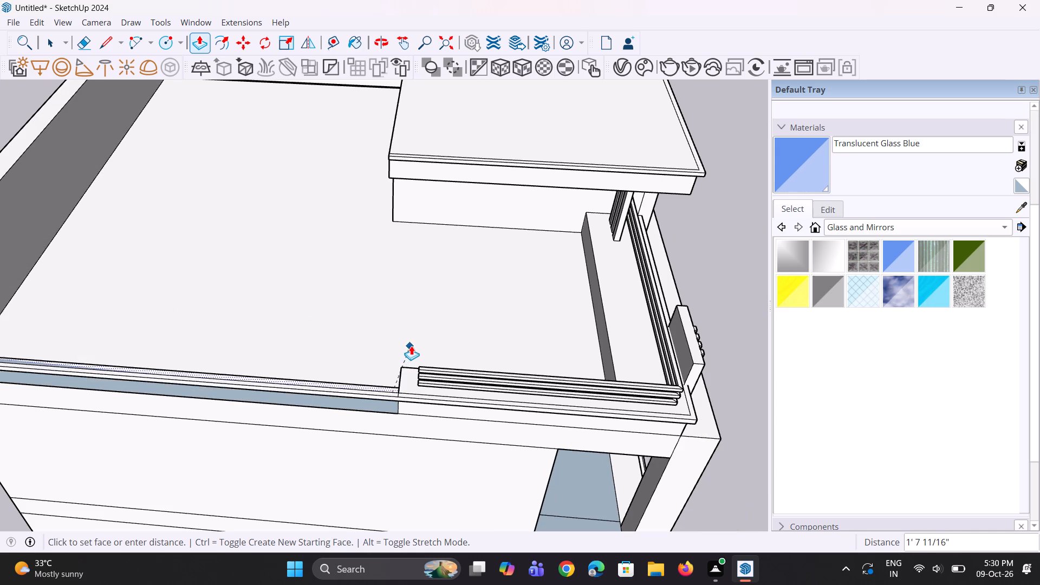
left_click(373, 343)
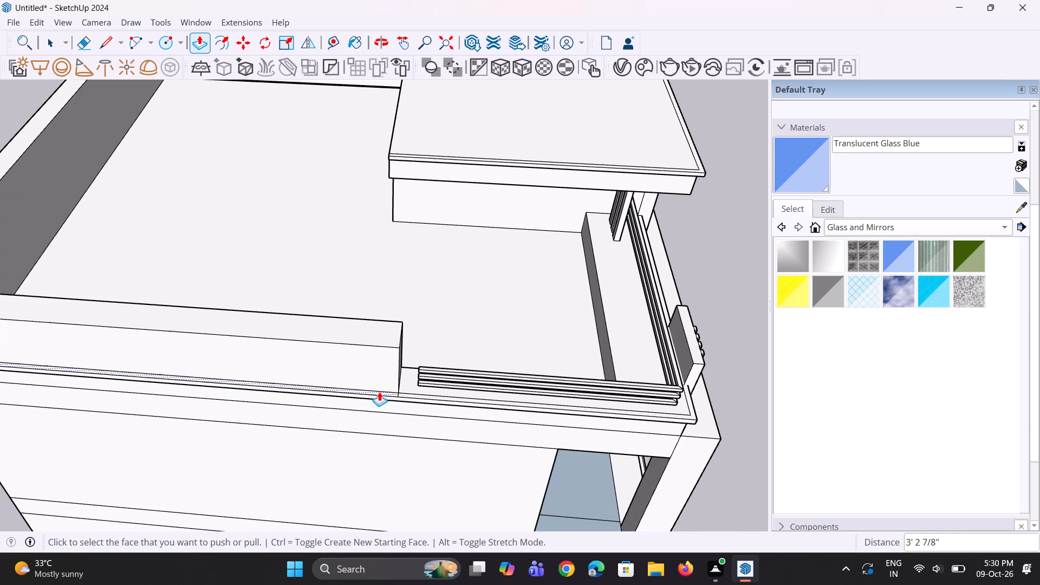
double_click(379, 392)
Raise the top of the side parapet's rear portion by a further 1' 2 7/8" or so.
scroll(379, 392, "down", 7)
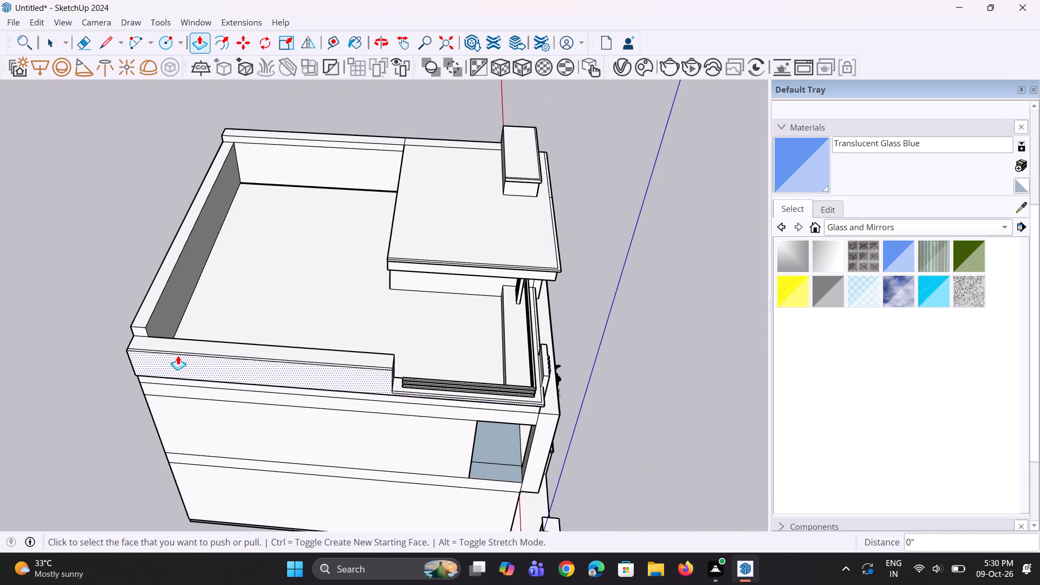
left_click(144, 341)
left_click(140, 320)
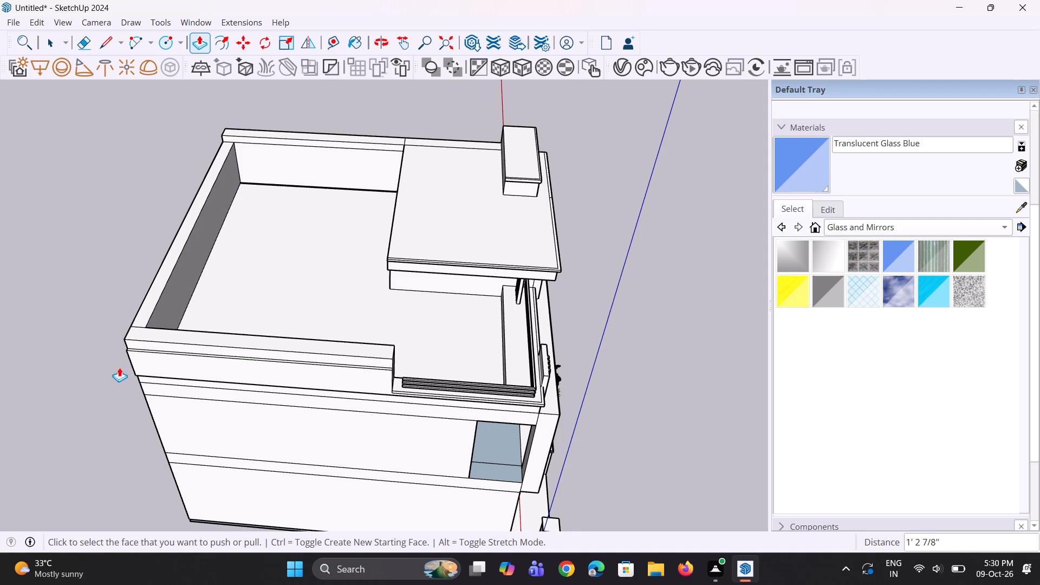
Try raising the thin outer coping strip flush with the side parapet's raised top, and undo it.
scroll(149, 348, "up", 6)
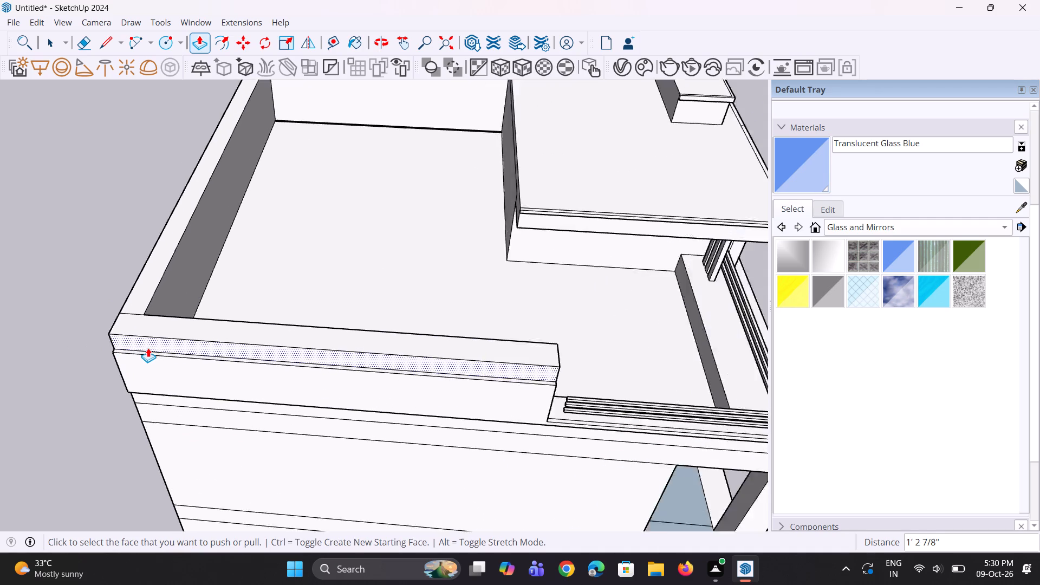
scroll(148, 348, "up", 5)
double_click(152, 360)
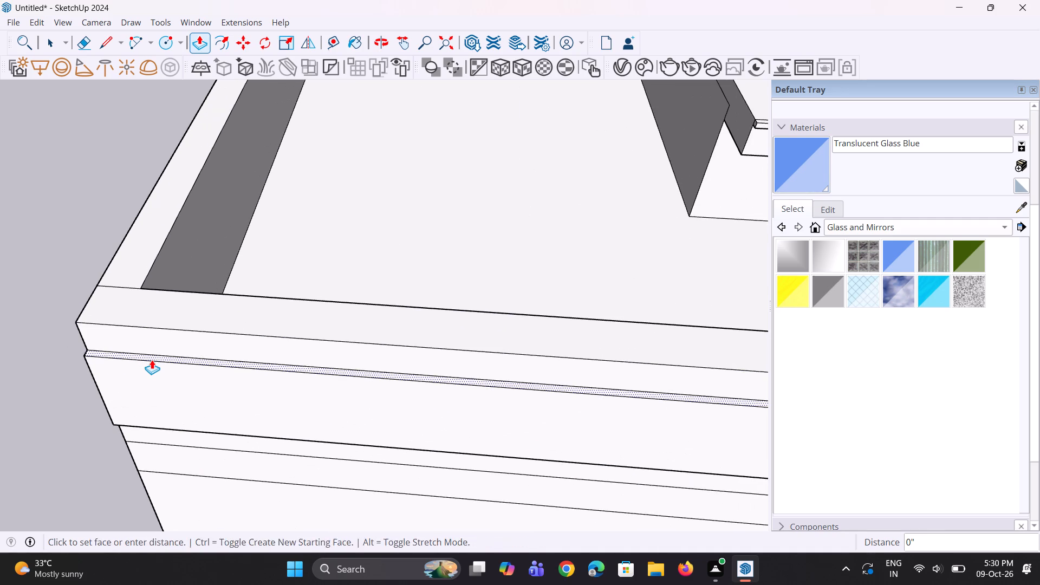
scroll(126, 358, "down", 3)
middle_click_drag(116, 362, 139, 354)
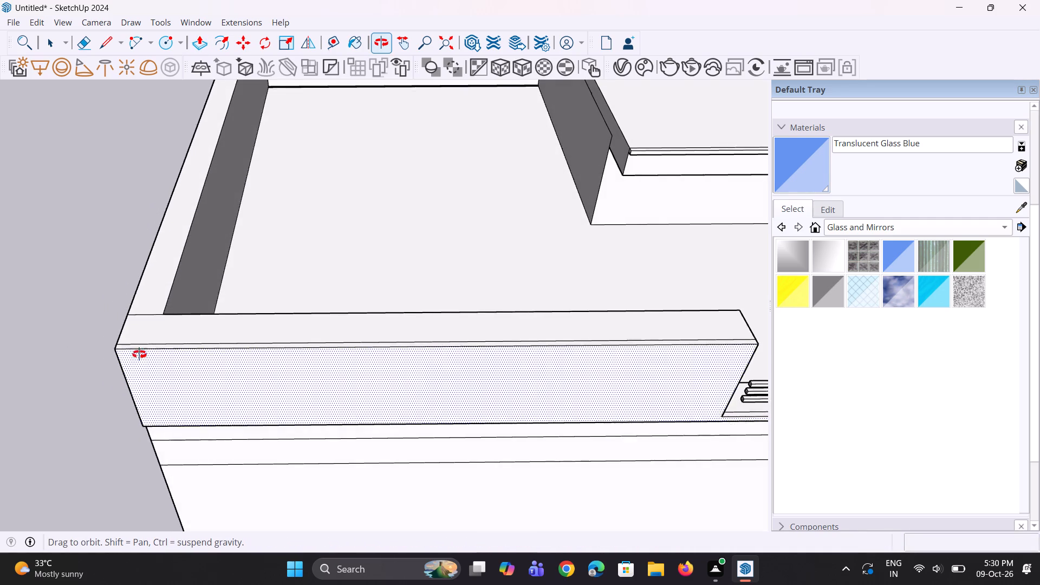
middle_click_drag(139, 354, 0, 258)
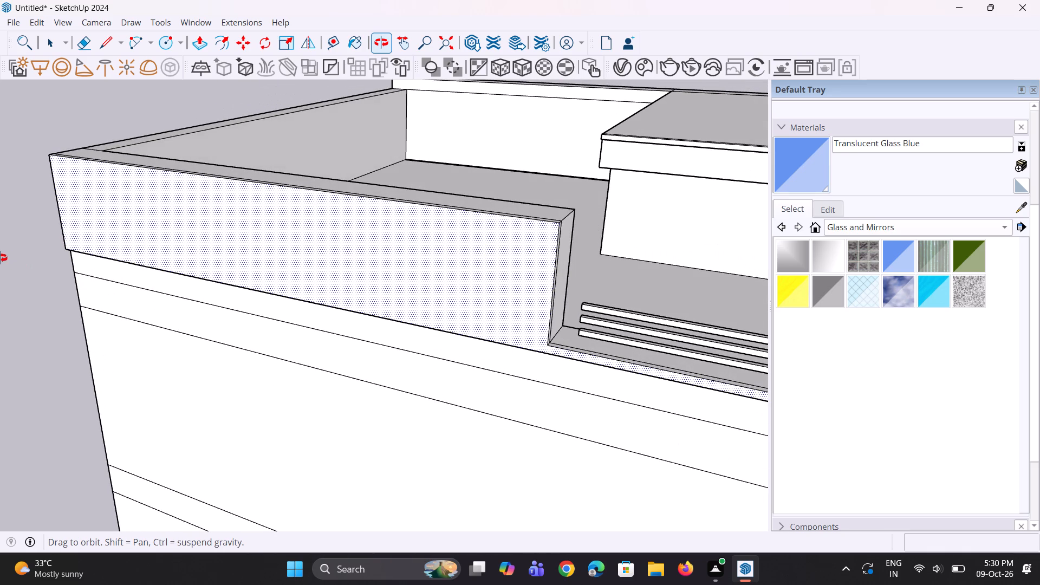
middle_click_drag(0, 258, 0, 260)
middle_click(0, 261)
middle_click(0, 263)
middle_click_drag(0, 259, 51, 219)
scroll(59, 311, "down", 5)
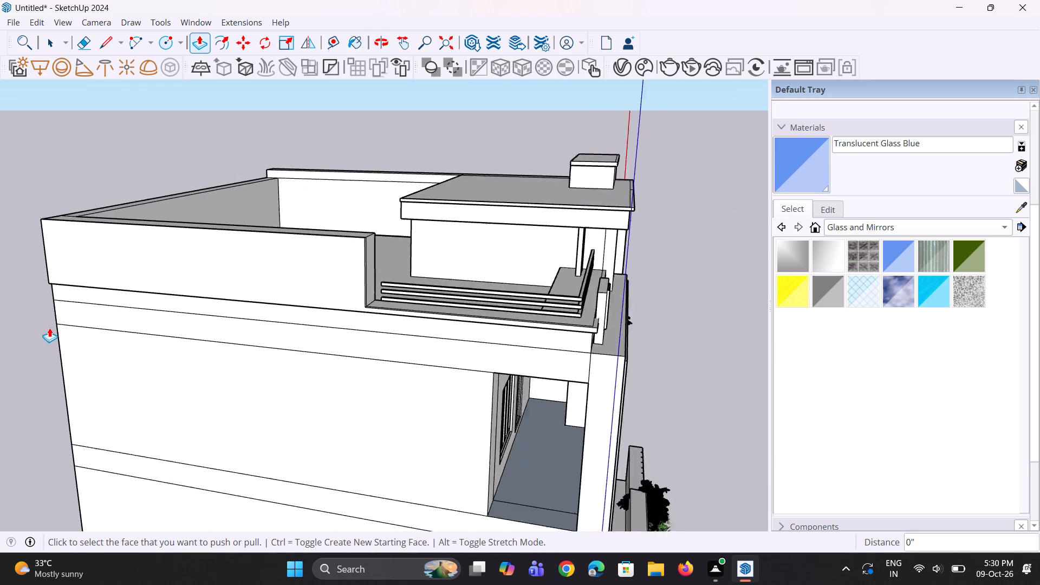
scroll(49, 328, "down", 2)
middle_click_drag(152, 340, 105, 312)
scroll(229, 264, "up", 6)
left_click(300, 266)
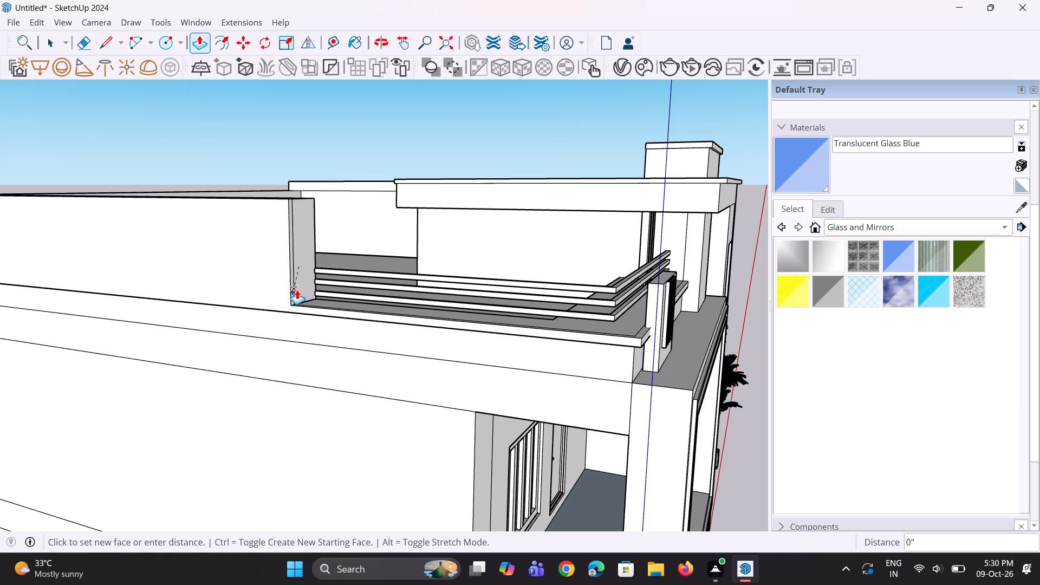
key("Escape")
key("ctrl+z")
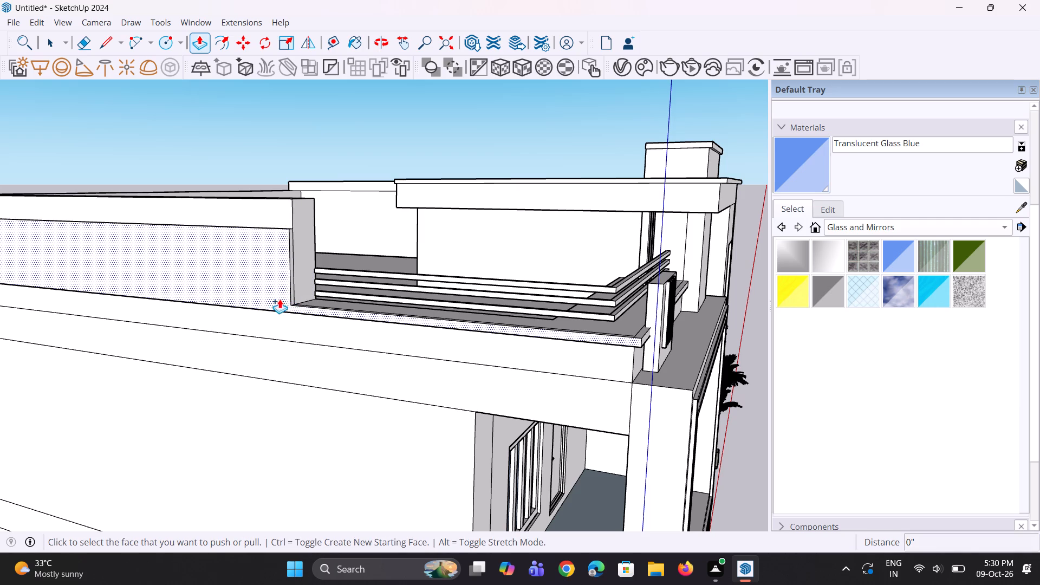
Extend the three side railing bars into the raised parapet's end by about 1' 7/8", 1' 1 11/16" and 1' 3 13/16", from top to bottom.
middle_click_drag(279, 299, 451, 334)
scroll(443, 291, "up", 10)
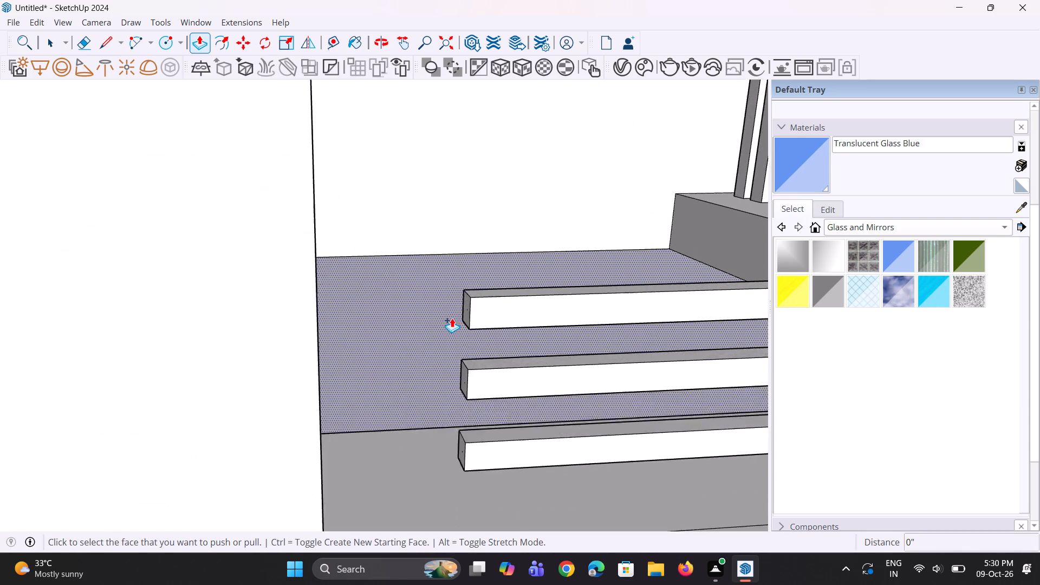
left_click(471, 316)
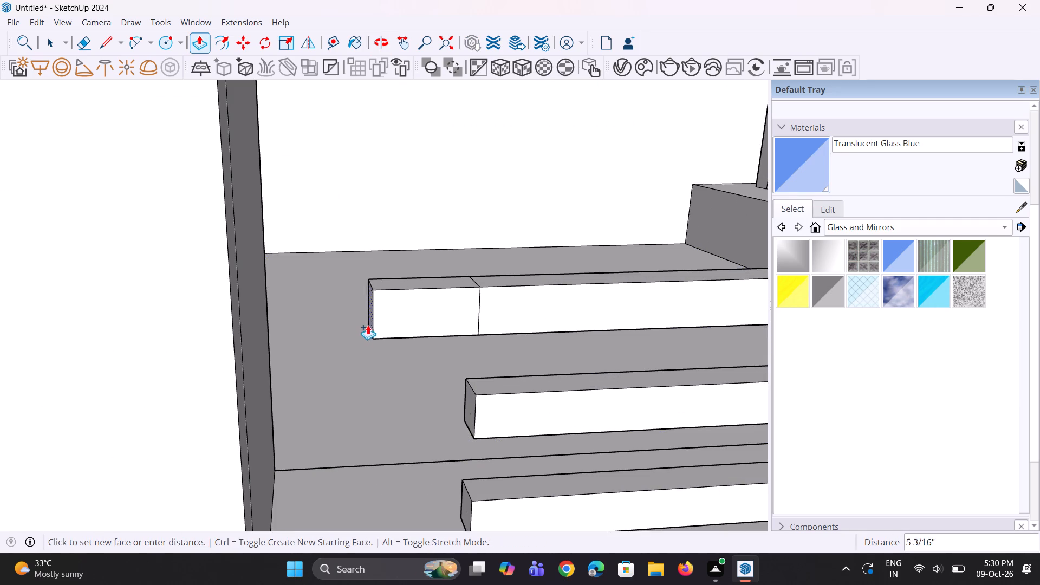
left_click(216, 361)
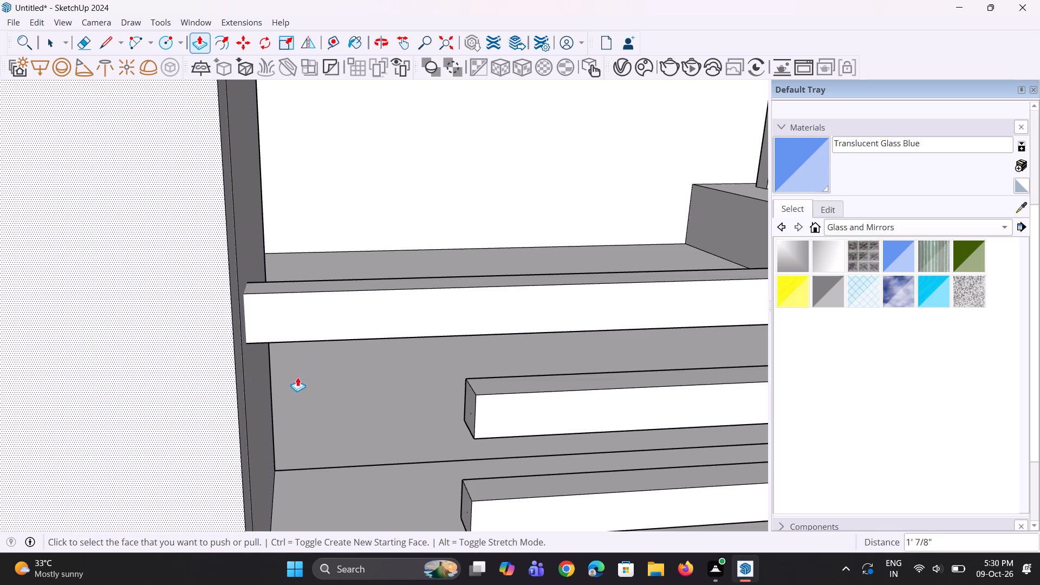
left_click(469, 411)
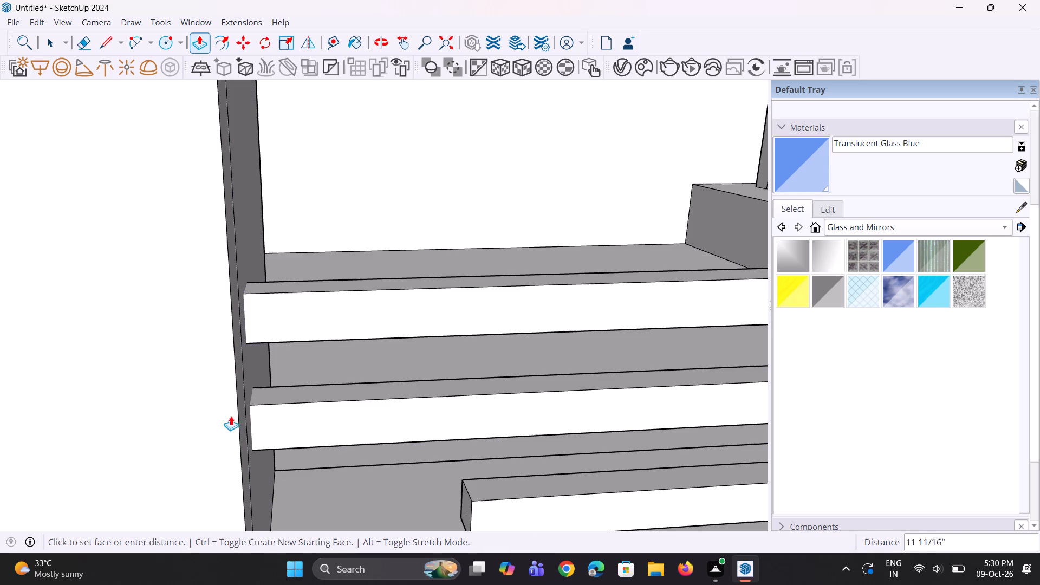
left_click(205, 425)
scroll(208, 384, "down", 5)
scroll(378, 477, "up", 3)
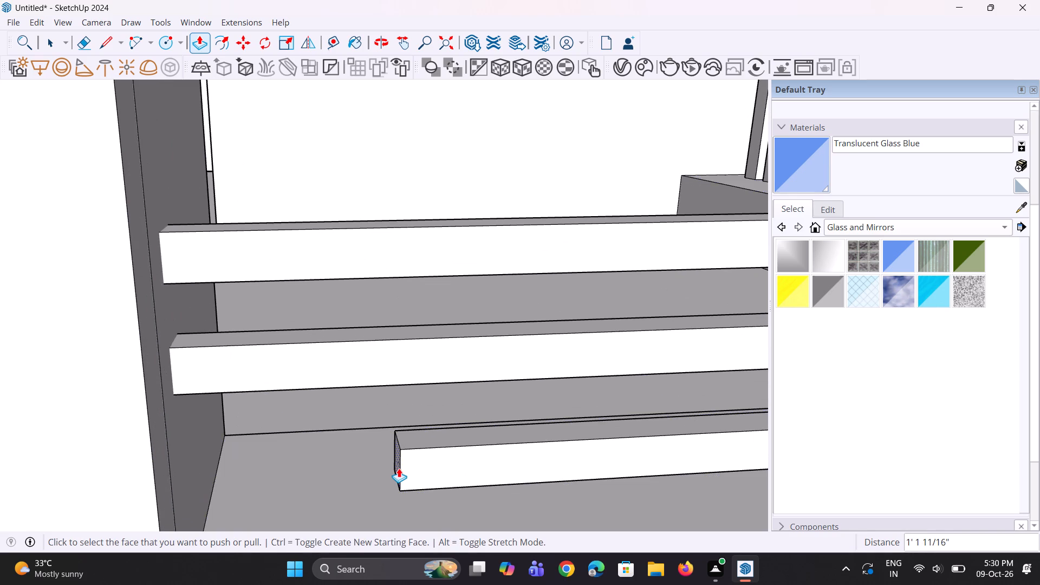
left_click(398, 467)
left_click(93, 487)
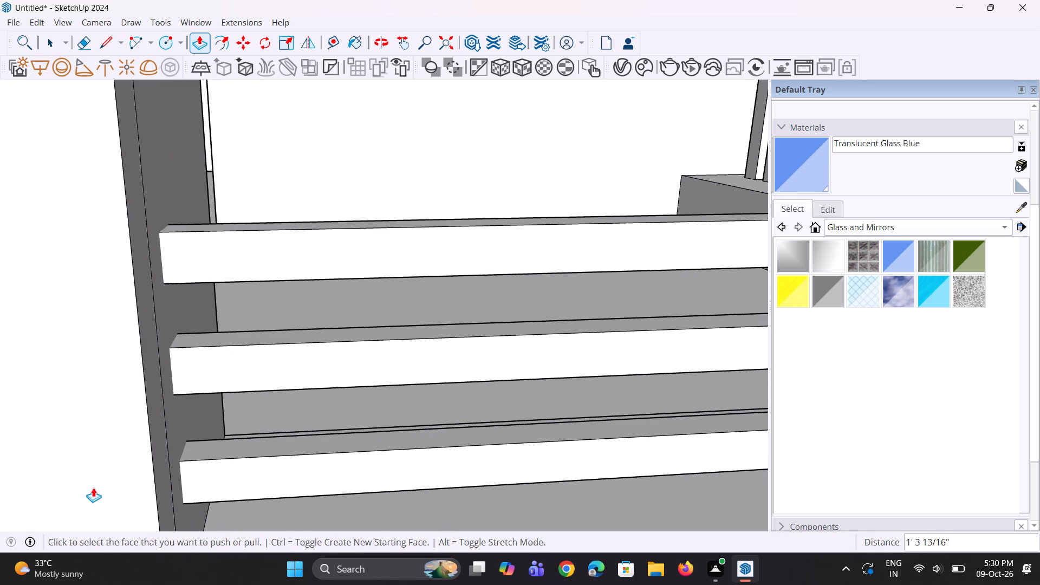
Examine the extended railing bars, the raised side parapet and the whole front elevation of the house.
scroll(154, 407, "down", 3)
scroll(85, 345, "down", 4)
scroll(116, 315, "down", 9)
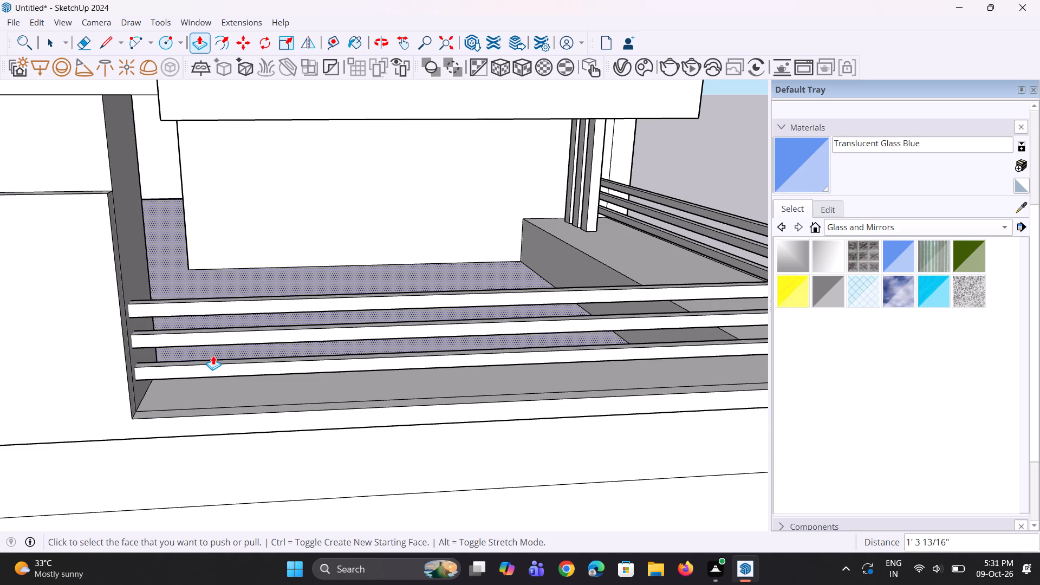
scroll(213, 356, "down", 4)
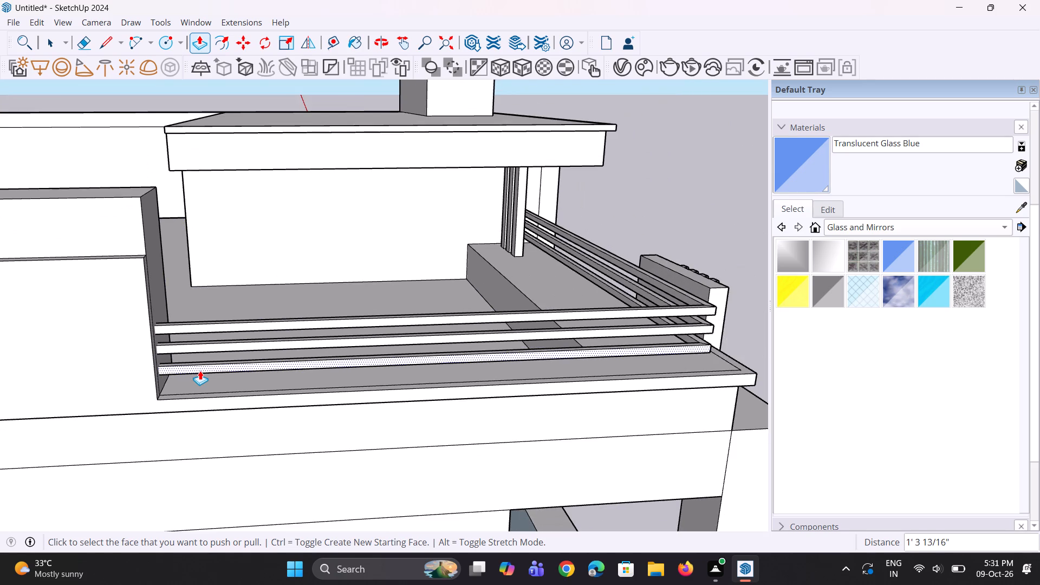
scroll(200, 370, "down", 4)
middle_click_drag(262, 418, 126, 437)
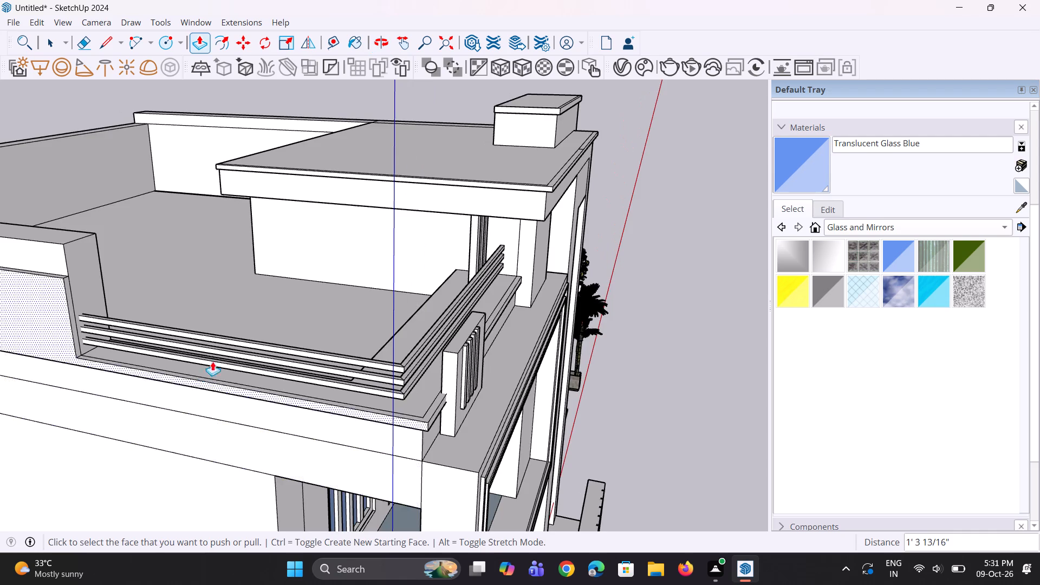
scroll(222, 355, "down", 3)
middle_click_drag(326, 361, 81, 394)
middle_click_drag(215, 367, 220, 291)
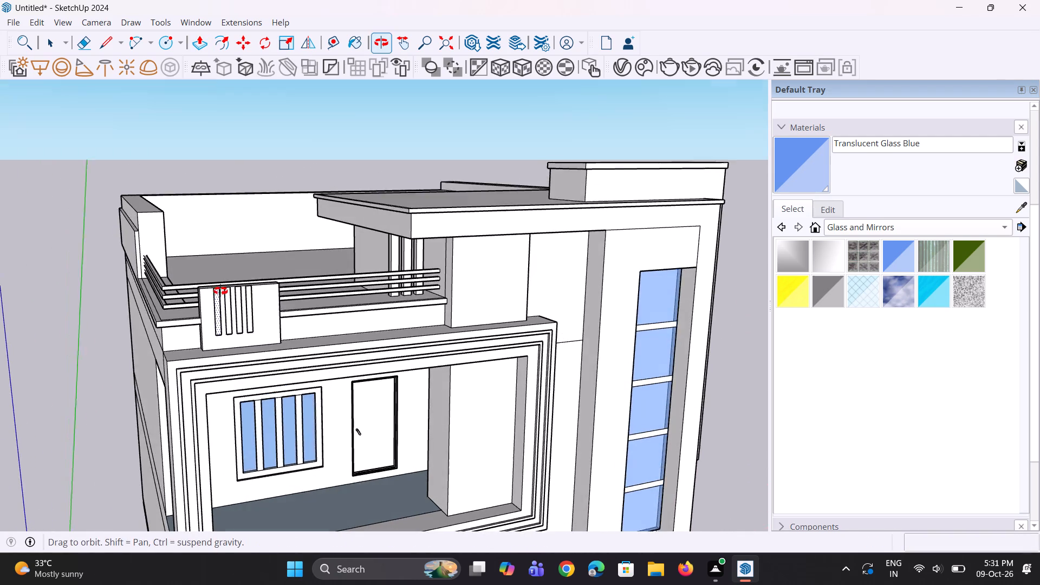
middle_click_drag(220, 291, 219, 291)
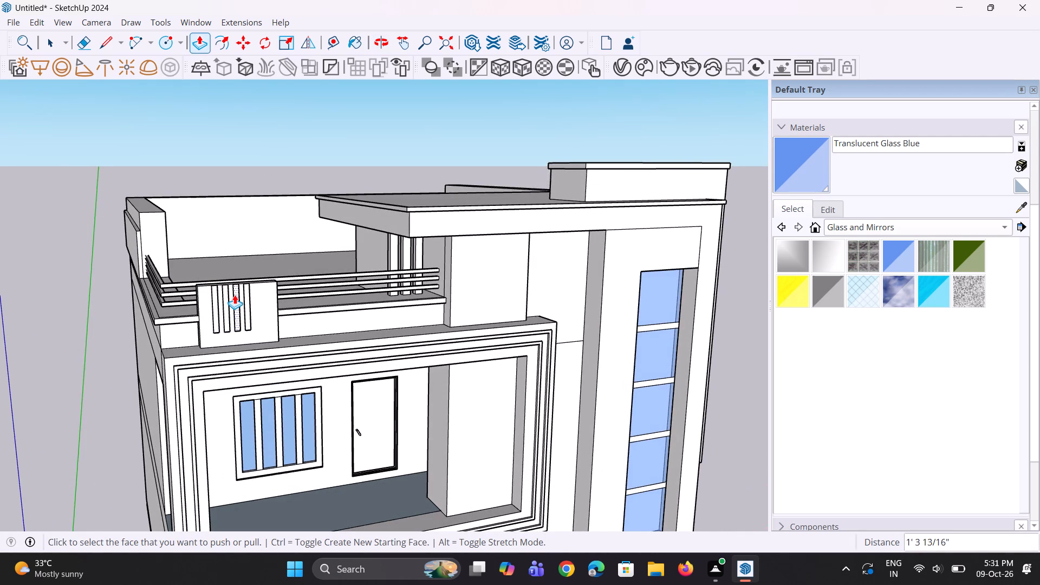
scroll(269, 278, "down", 3)
middle_click_drag(433, 330, 364, 300)
scroll(354, 285, "down", 3)
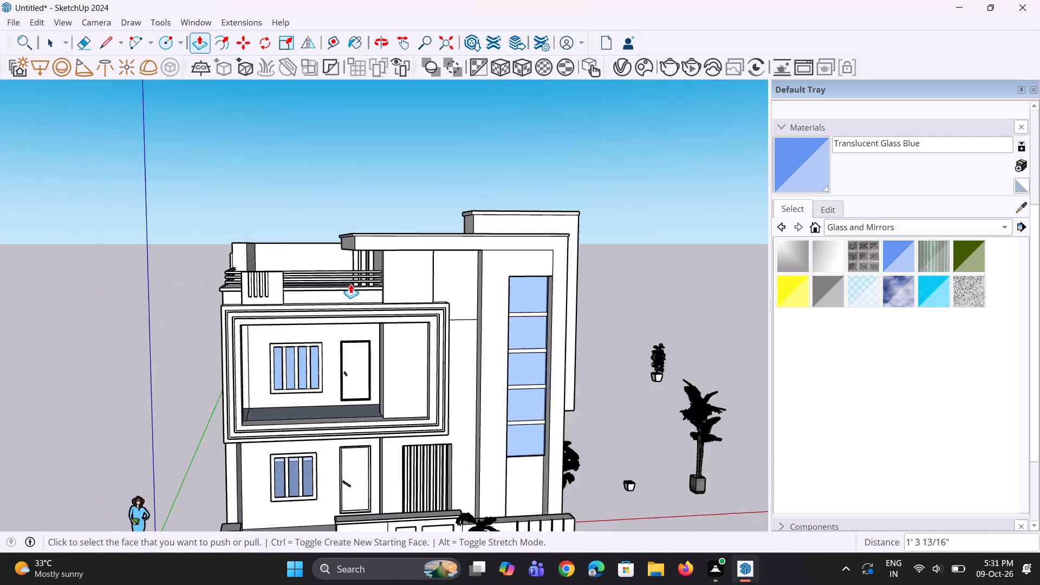
scroll(350, 284, "down", 8)
middle_click_drag(356, 317, 350, 311)
Offset the outline of the wall face beside the upper-floor balcony door inward by about 1' to form a tall panel.
scroll(285, 297, "up", 4)
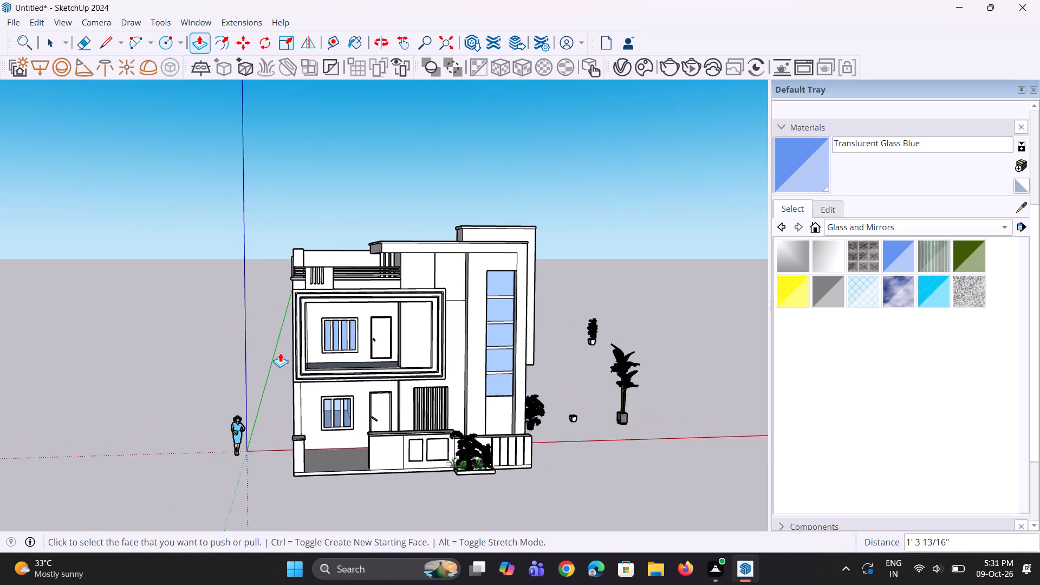
scroll(280, 353, "up", 2)
scroll(333, 384, "up", 2)
middle_click_drag(350, 388, 365, 392)
scroll(449, 339, "up", 2)
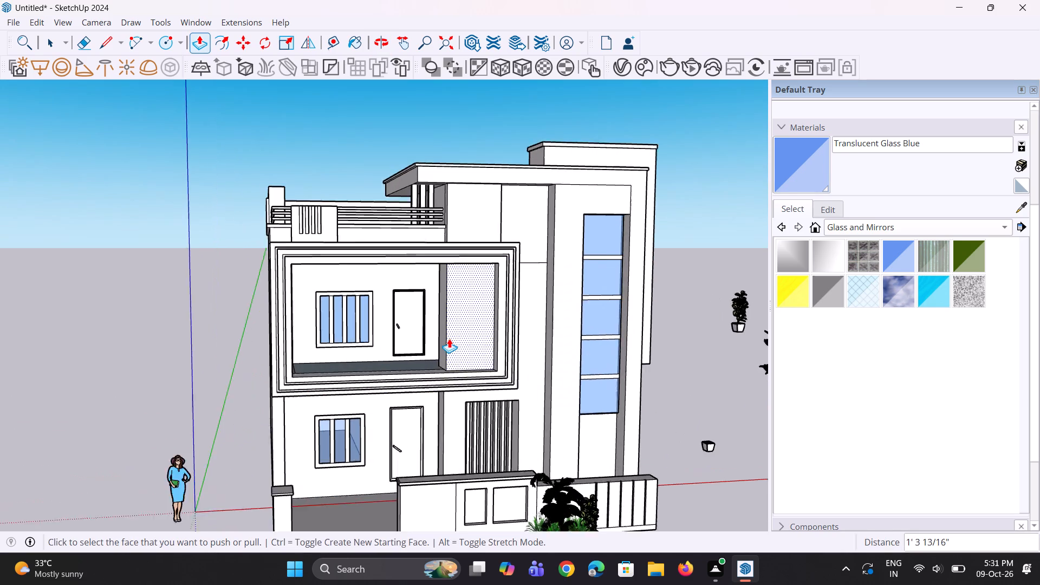
key("r")
middle_click_drag(449, 349, 435, 350)
key("space")
left_click(465, 336)
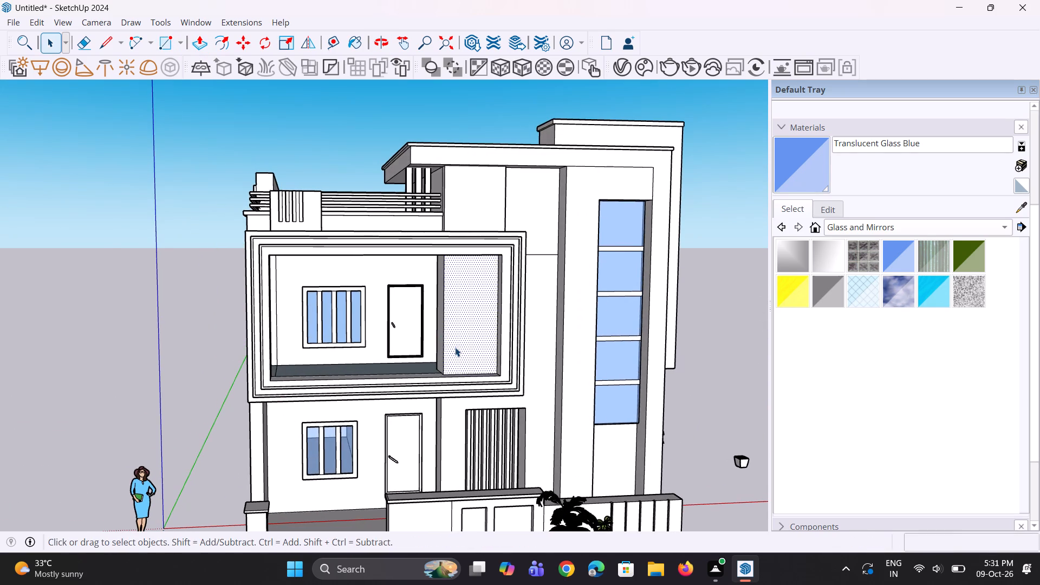
scroll(454, 347, "up", 1)
key("f")
left_click(447, 330)
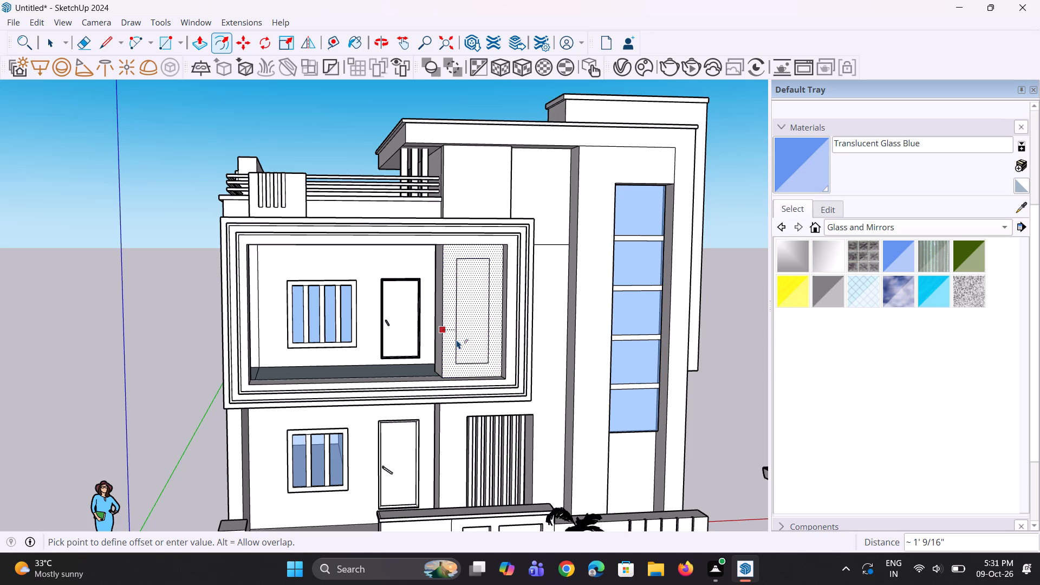
left_click(458, 342)
key("space")
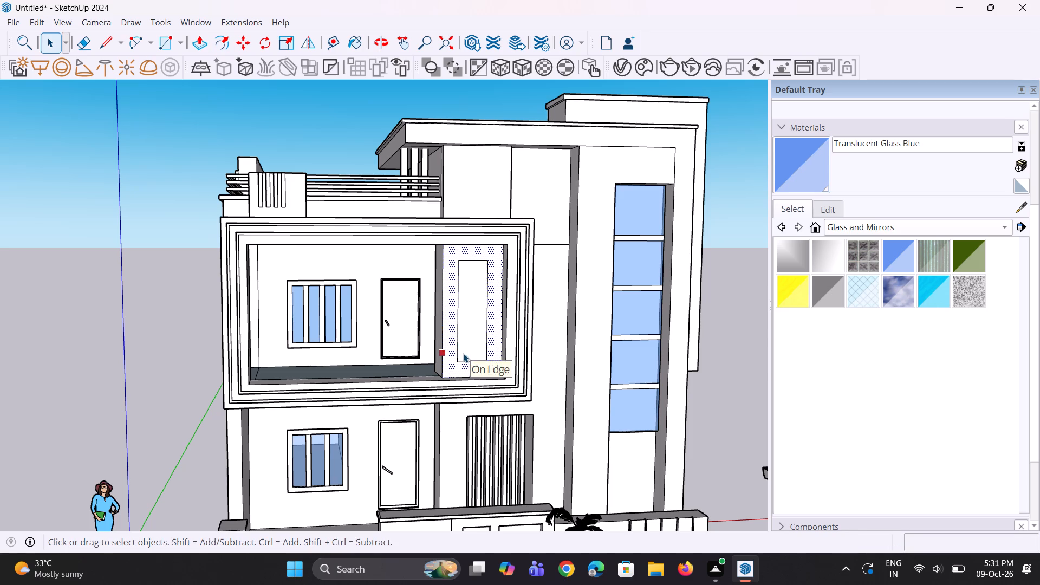
key("space")
scroll(390, 351, "down", 5)
left_click(601, 307)
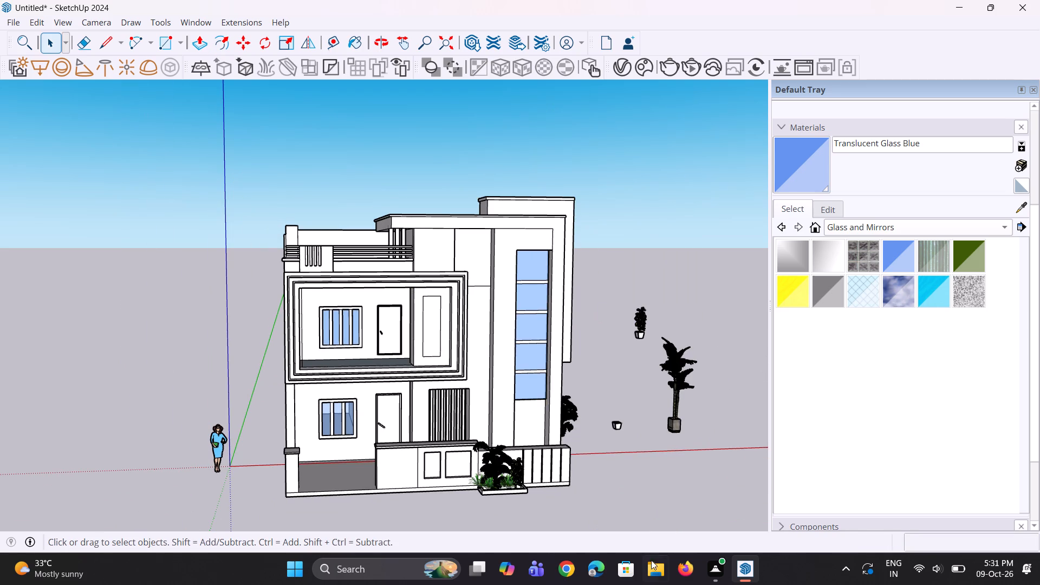
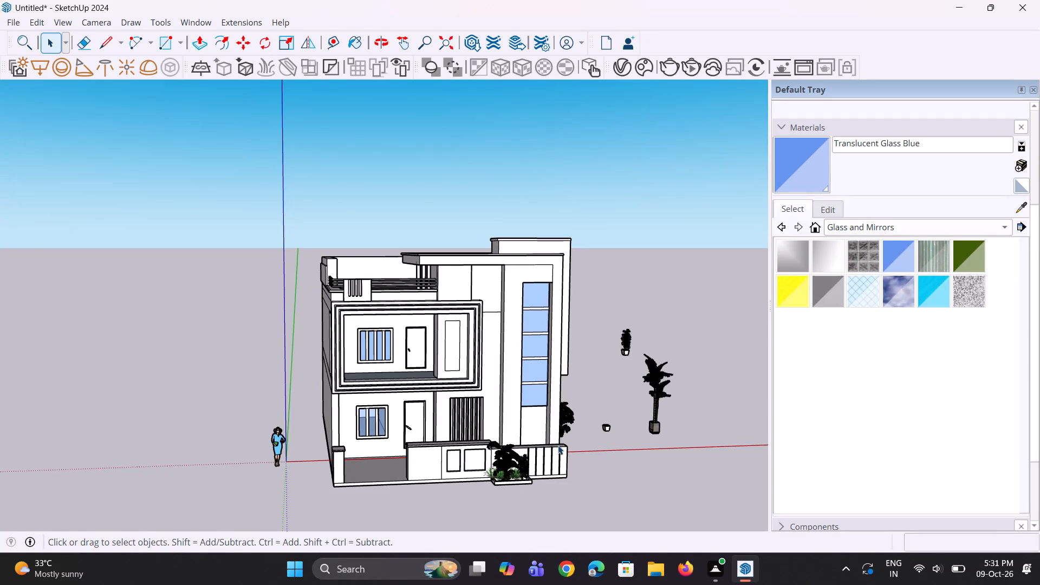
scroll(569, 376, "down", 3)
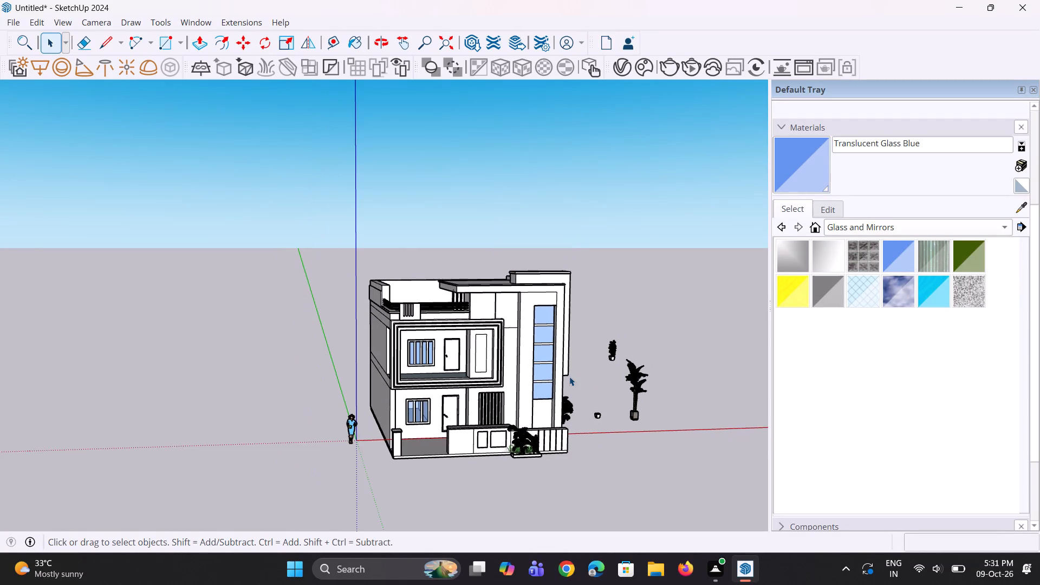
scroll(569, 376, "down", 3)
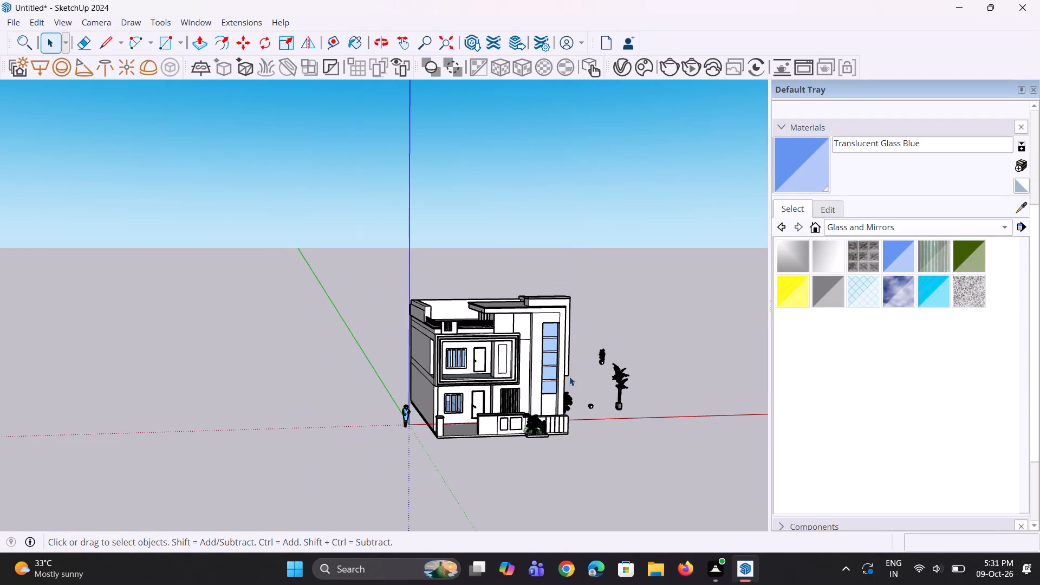
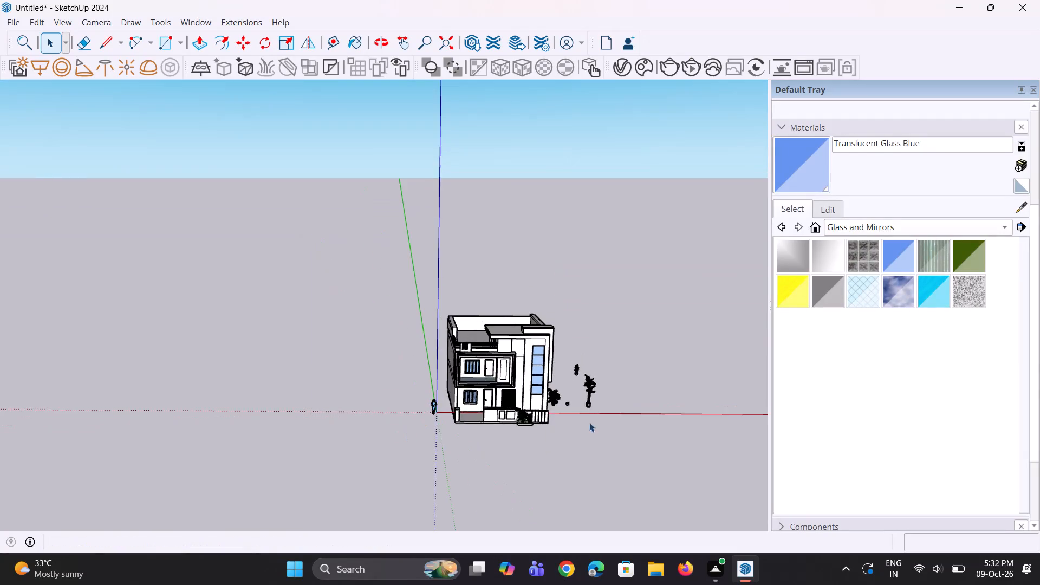
Delete the small pot standing on the ground beside the house.
scroll(597, 421, "up", 7)
middle_click_drag(576, 418, 545, 423)
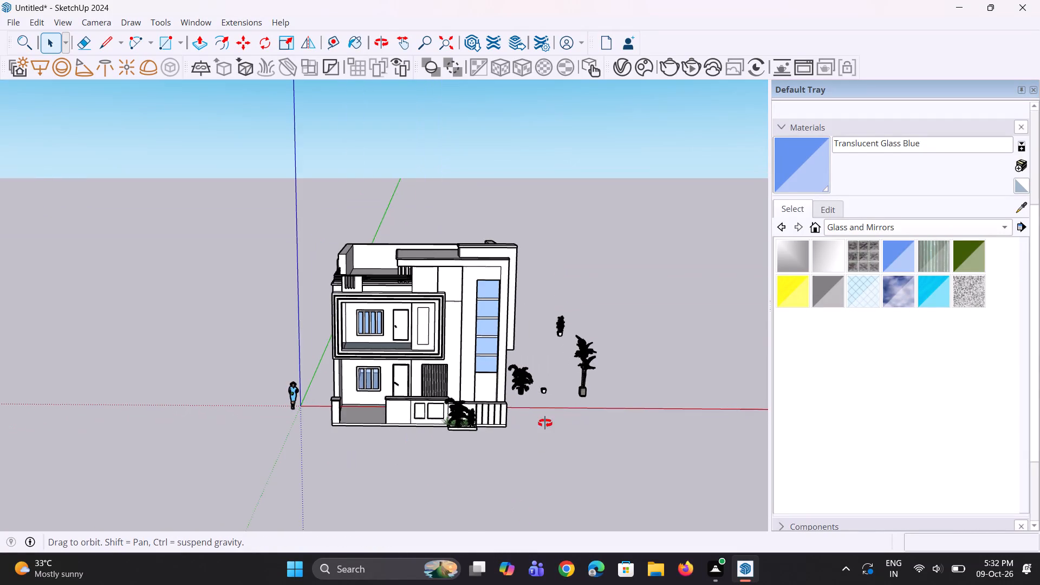
middle_click_drag(545, 423, 516, 427)
scroll(525, 409, "up", 3)
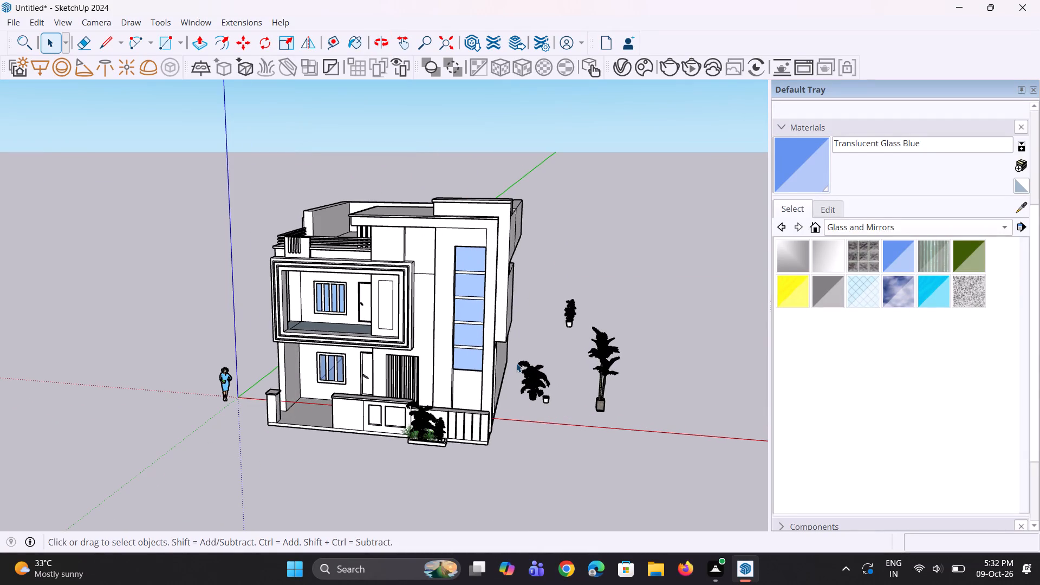
left_click_drag(521, 348, 596, 432)
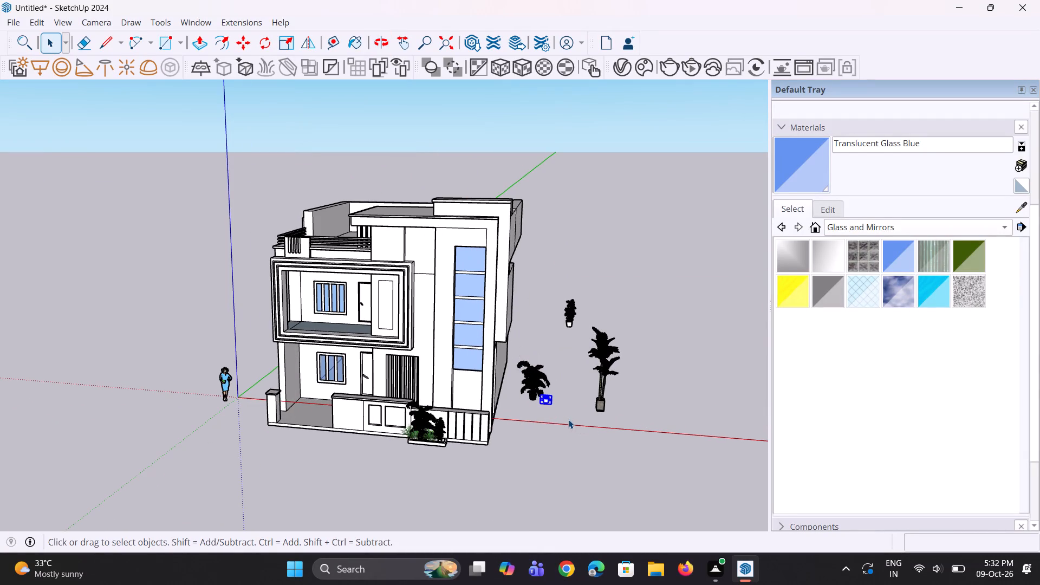
key("Delete")
Delete the bushy potted plant standing beside the house.
middle_click_drag(584, 396, 608, 340)
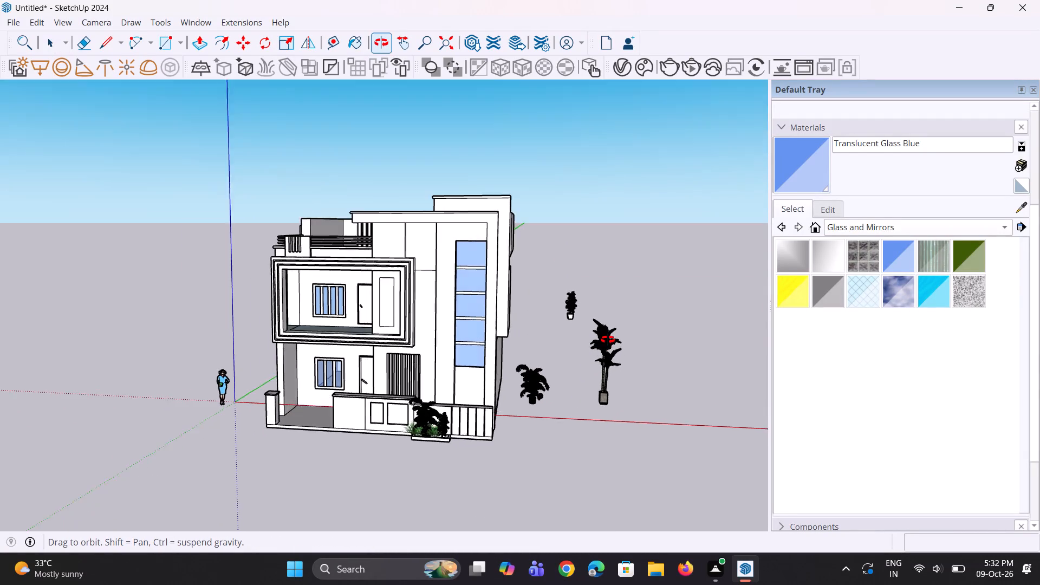
middle_click_drag(608, 340, 614, 323)
scroll(544, 387, "up", 7)
left_click_drag(508, 349, 519, 411)
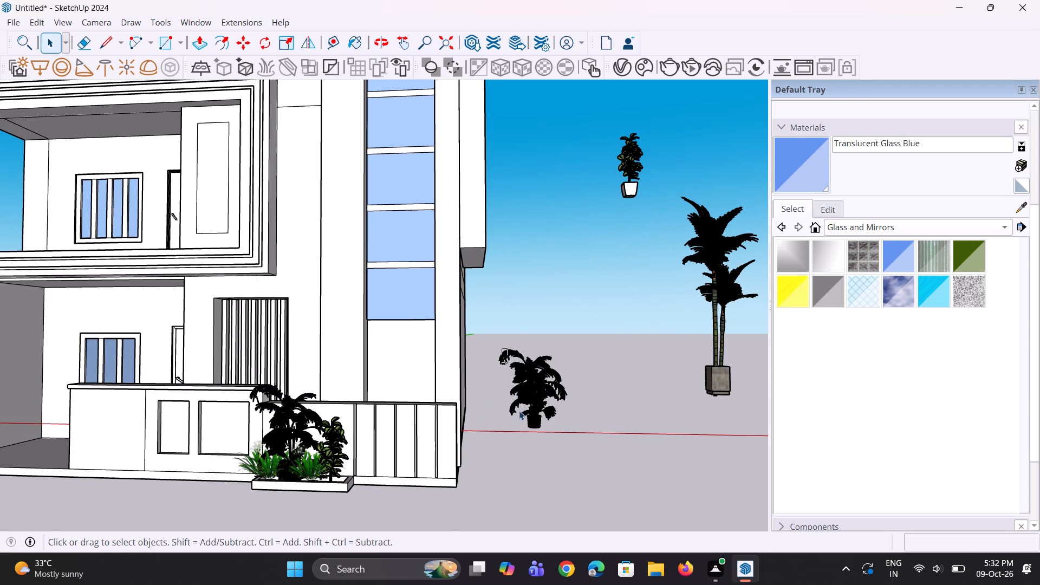
left_click_drag(519, 411, 573, 438)
key("Delete")
left_click_drag(491, 323, 602, 471)
key("Delete")
Delete the two remaining spare plants beside the house: the white-potted plant and the tall potted palm.
left_click_drag(601, 123, 668, 231)
key("Delete")
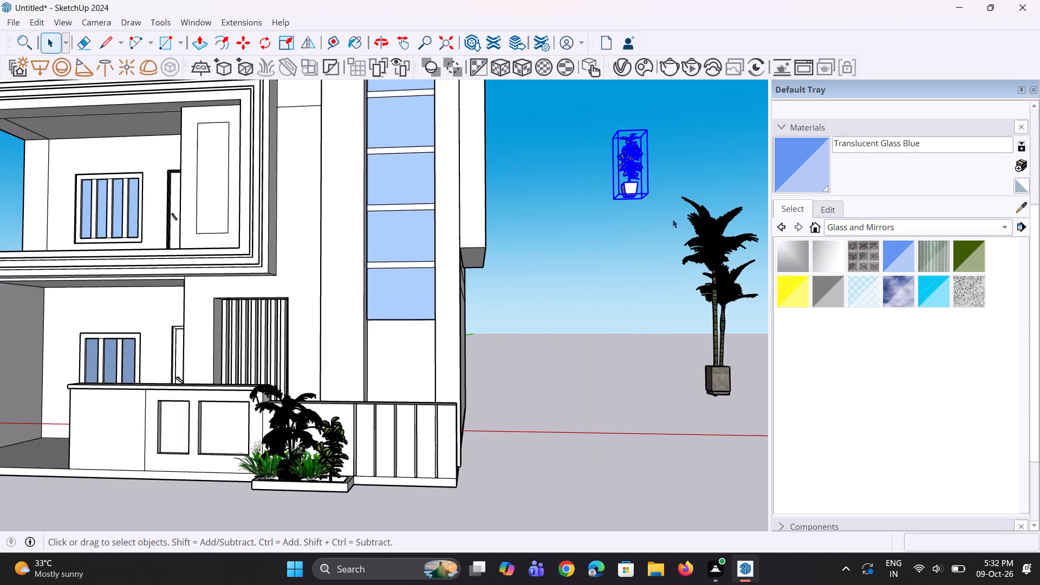
key("Delete")
scroll(685, 269, "down", 4)
middle_click_drag(646, 289, 640, 365)
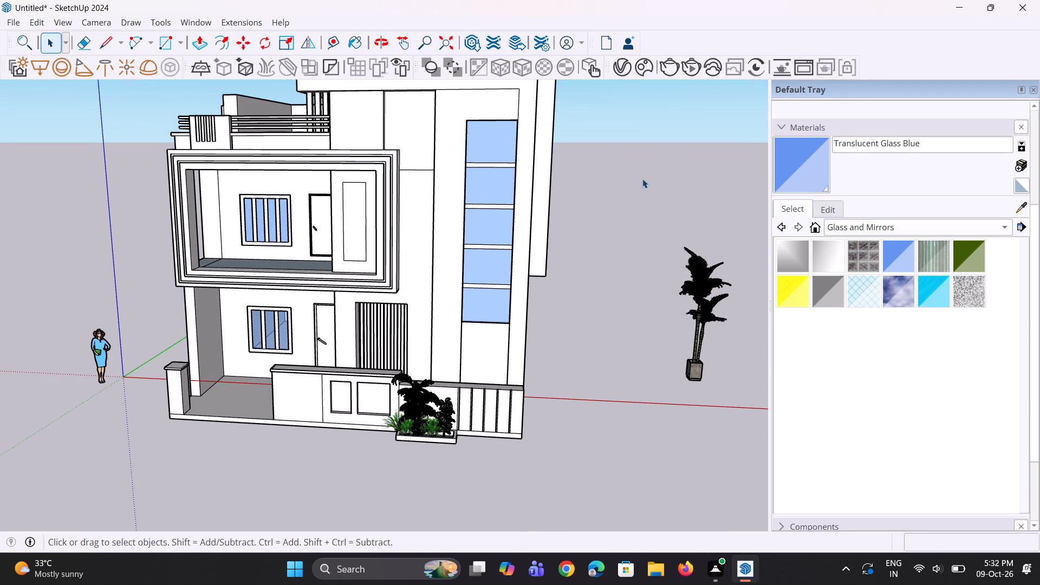
left_click_drag(642, 179, 758, 474)
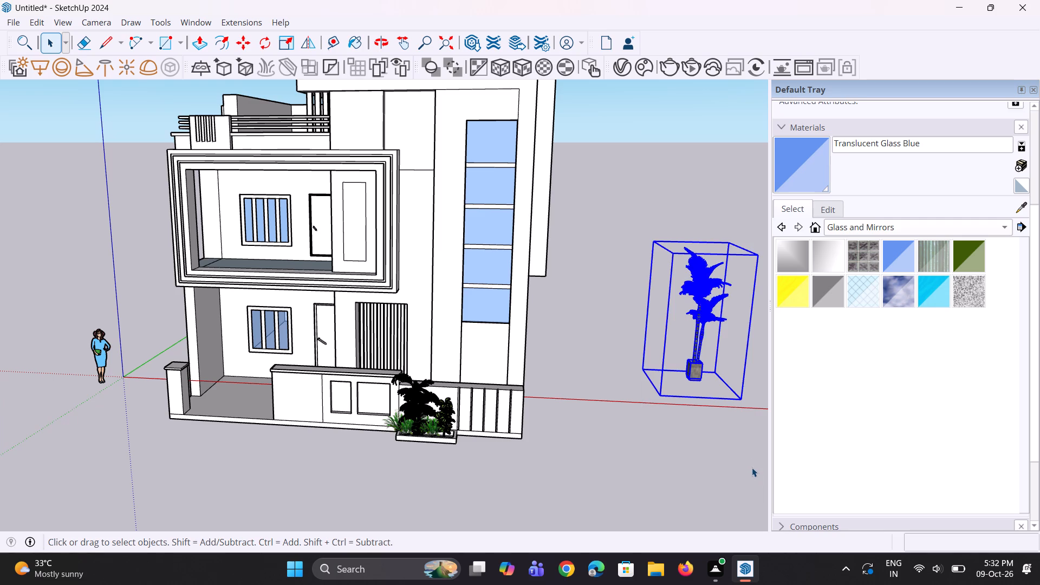
key("Delete")
Push/Pull the wall face around the narrow upright panel beside the upper balcony outward, leaving the panel recessed.
scroll(690, 409, "down", 3)
middle_click_drag(537, 443, 518, 400)
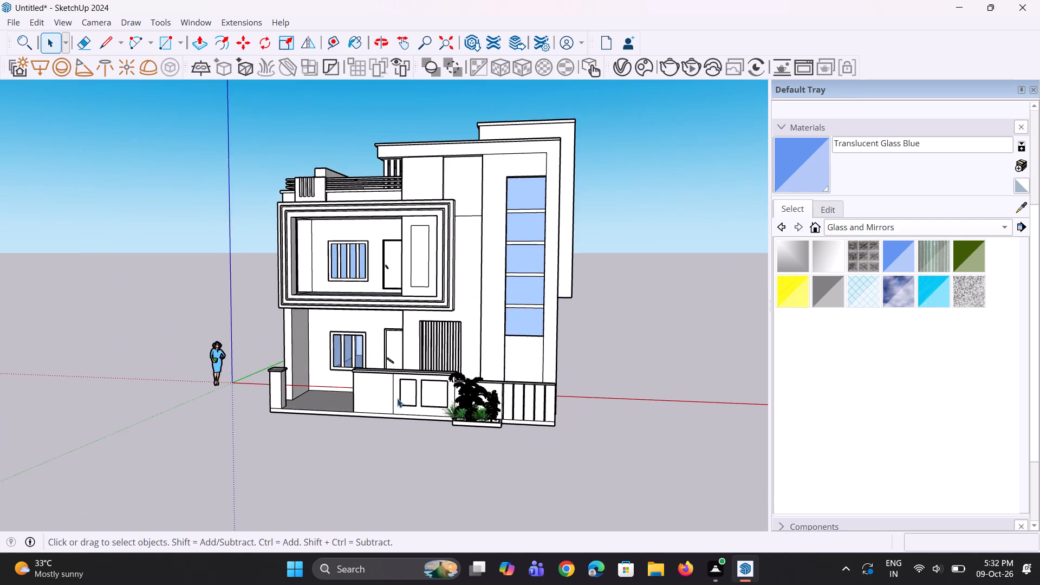
scroll(397, 398, "up", 6)
middle_click_drag(463, 409, 549, 407)
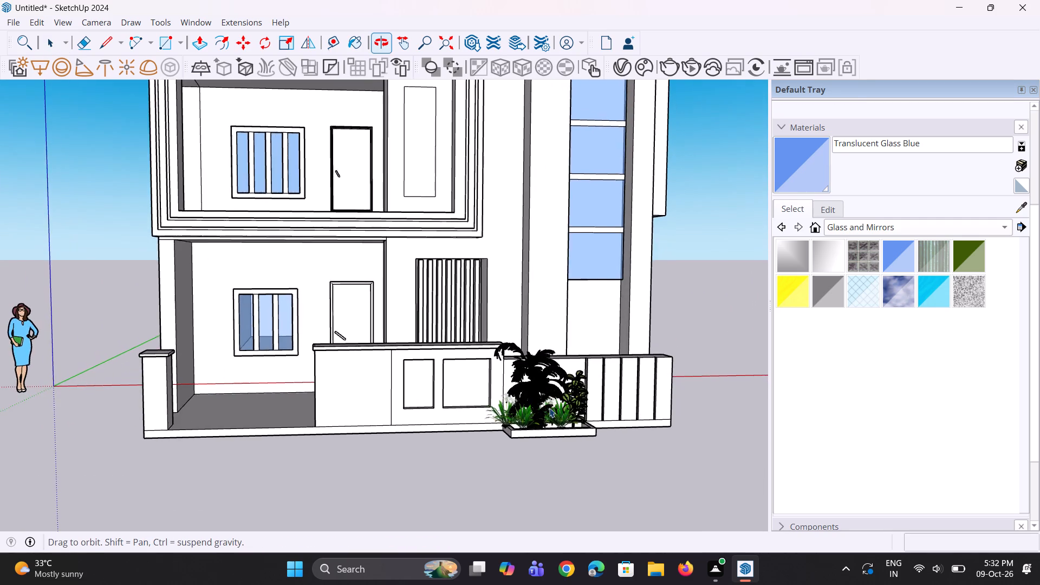
scroll(425, 348, "up", 2)
scroll(427, 348, "down", 6)
middle_click_drag(424, 370, 447, 408)
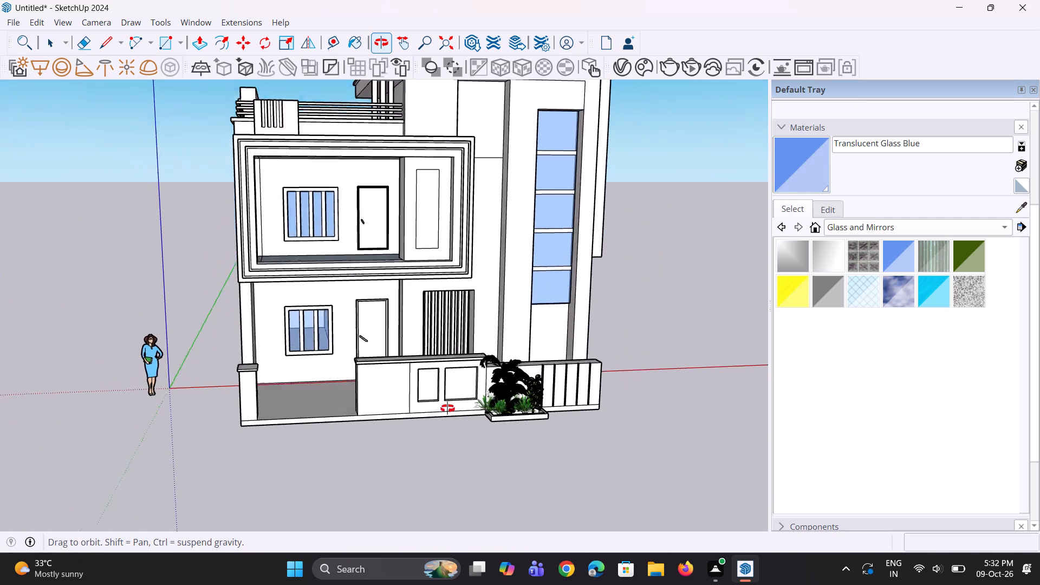
middle_click_drag(447, 408, 455, 413)
scroll(424, 244, "up", 3)
middle_click_drag(431, 251, 450, 258)
key("p")
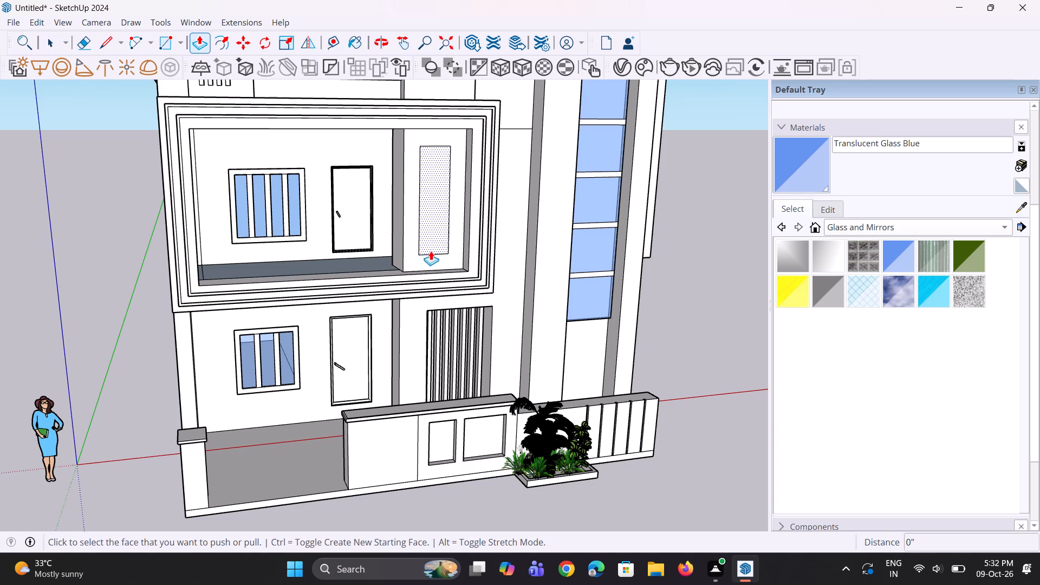
left_click(419, 250)
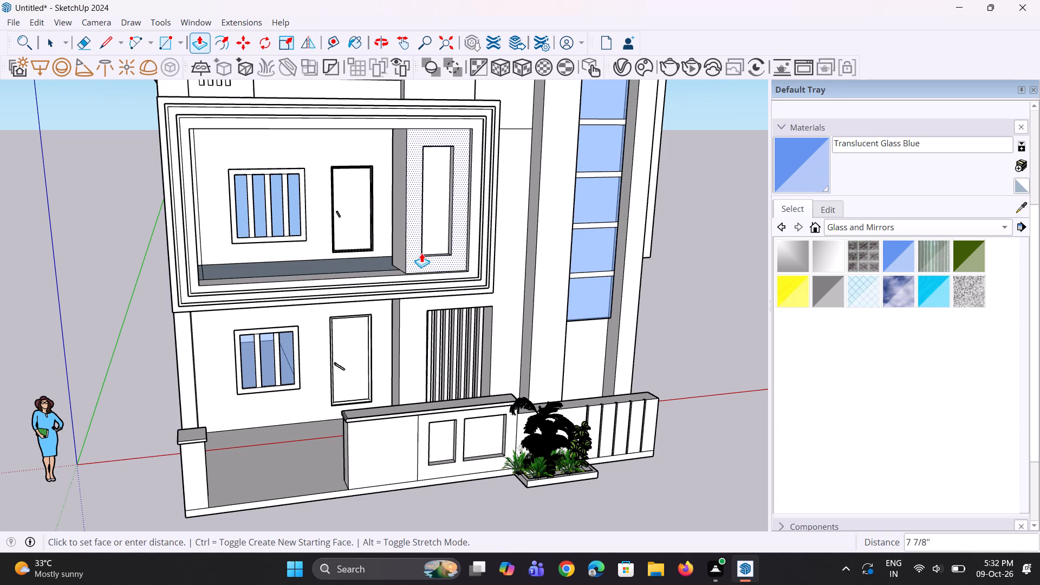
left_click(397, 275)
Push the wall face around the narrow upper-floor panel slightly back to make the recess shallower.
middle_click_drag(419, 285, 337, 287)
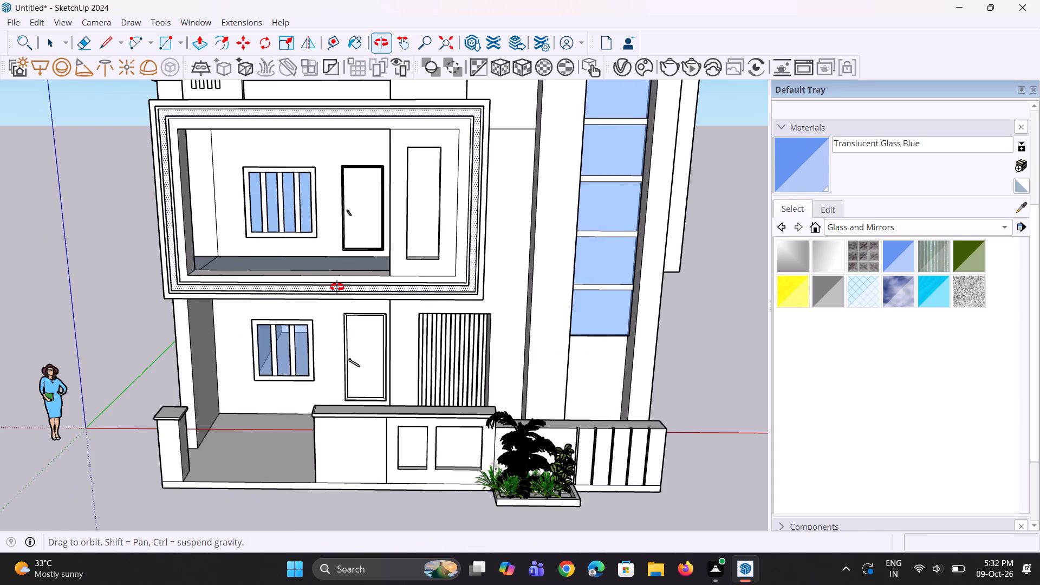
middle_click_drag(337, 287, 336, 287)
middle_click_drag(354, 290, 432, 290)
scroll(390, 219, "up", 6)
left_click(426, 274)
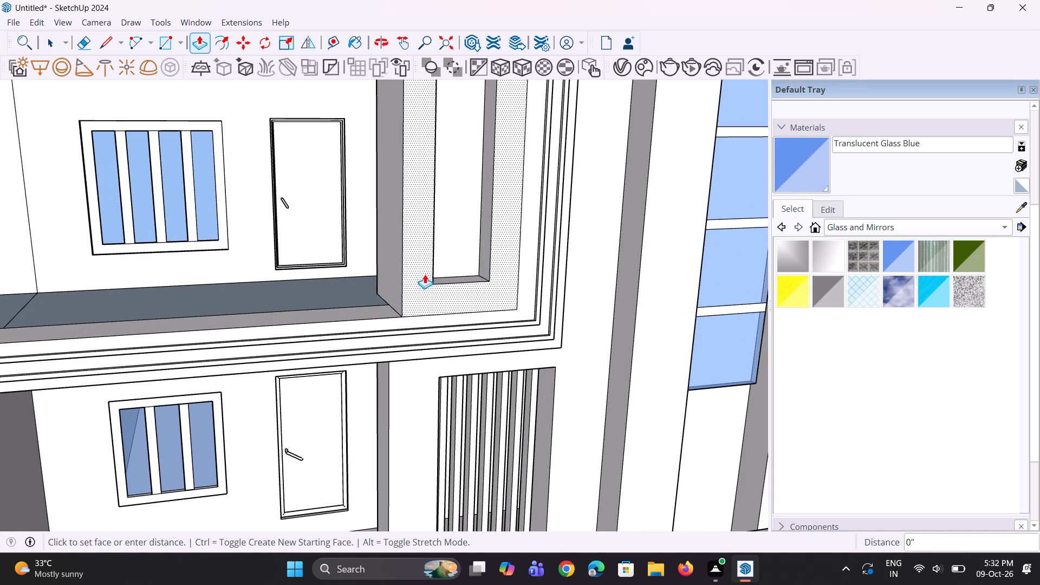
left_click(420, 271)
scroll(418, 340, "down", 1)
middle_click_drag(415, 342, 399, 349)
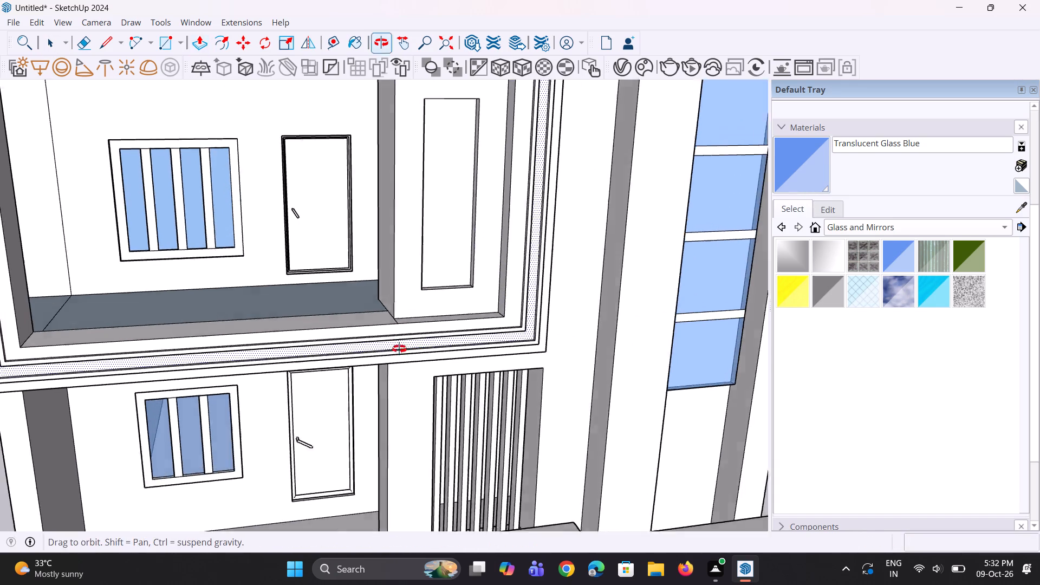
middle_click_drag(399, 349, 398, 349)
key("space")
key("space")
Offset the outline of the strip along the upper balcony's front edge inward by about 9 inches.
scroll(397, 349, "down", 4)
middle_click_drag(392, 335, 357, 279)
scroll(357, 279, "down", 4)
middle_click_drag(330, 289, 296, 448)
scroll(218, 316, "up", 3)
middle_click_drag(221, 325, 225, 352)
scroll(224, 317, "up", 5)
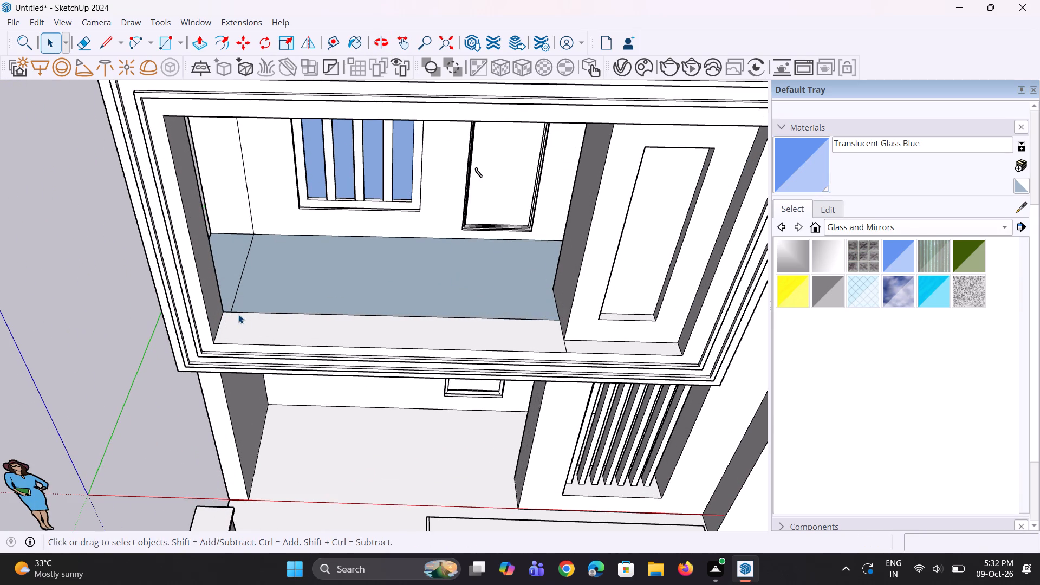
left_click(244, 334)
key("f")
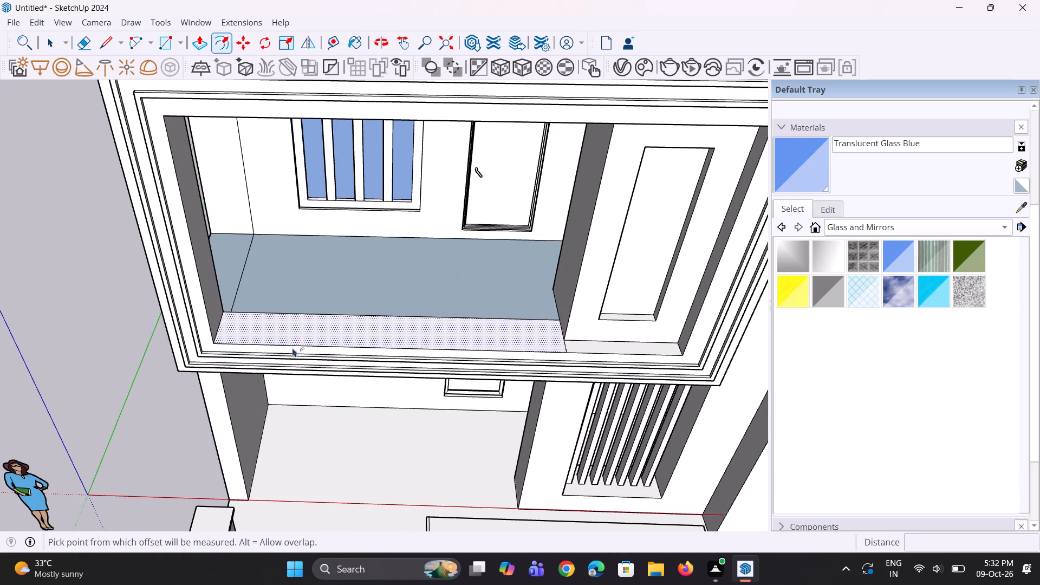
left_click(297, 353)
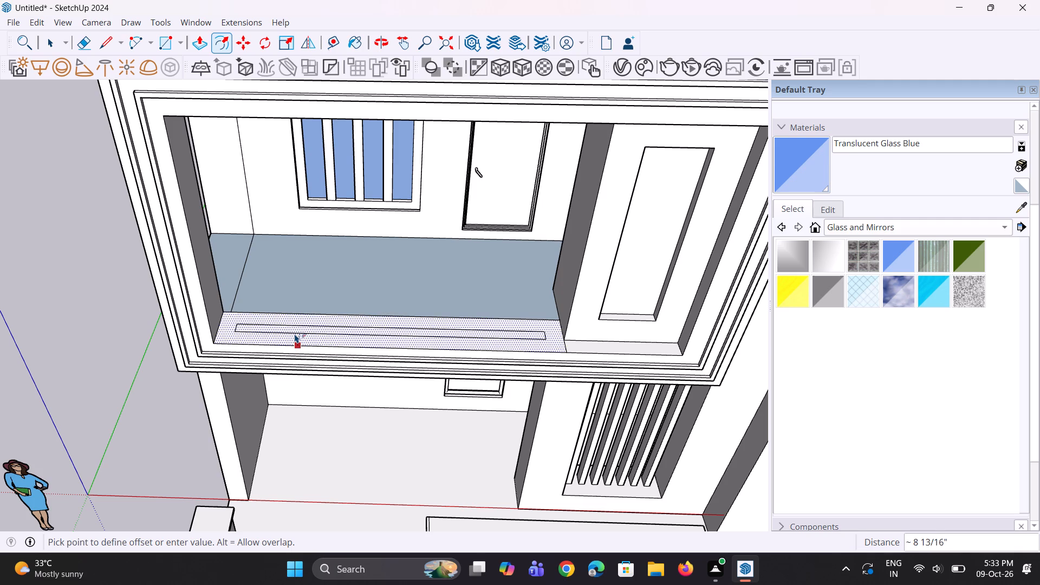
left_click(295, 334)
middle_click_drag(300, 363, 297, 399)
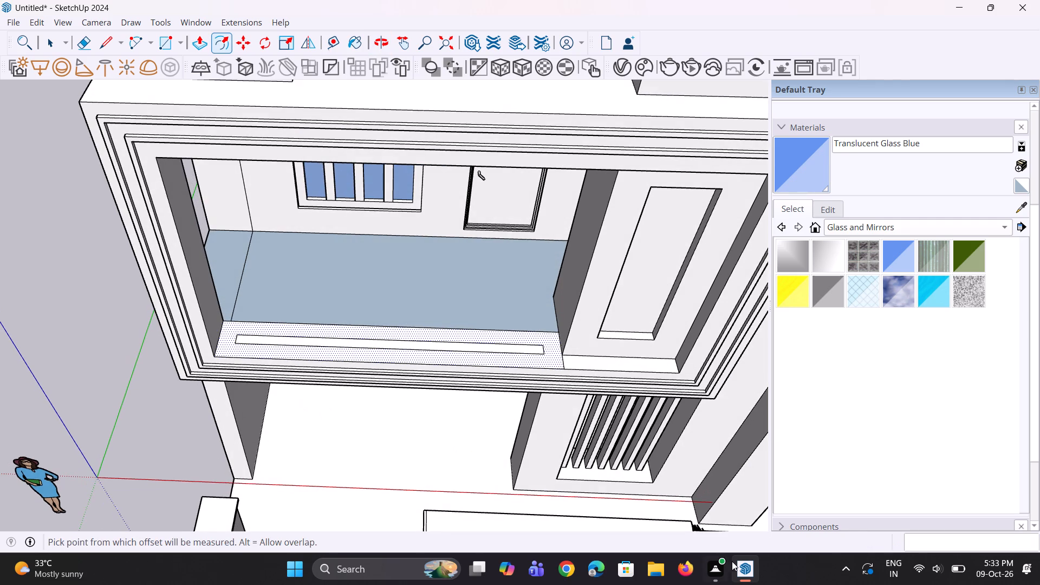
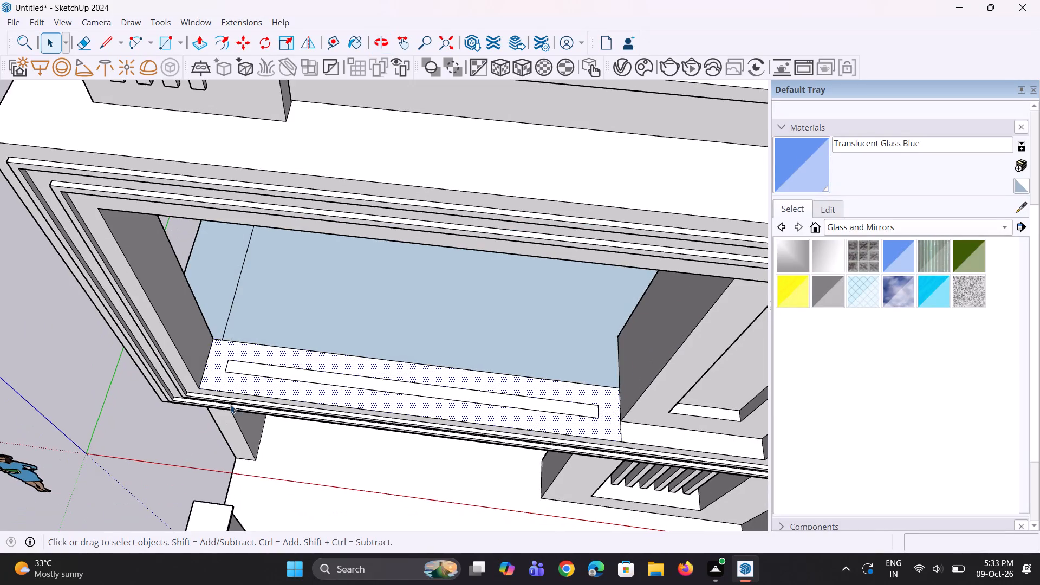
Move one short end edge of the inset strip on the balcony's front edge outward to meet the outer side wall.
scroll(242, 380, "up", 2)
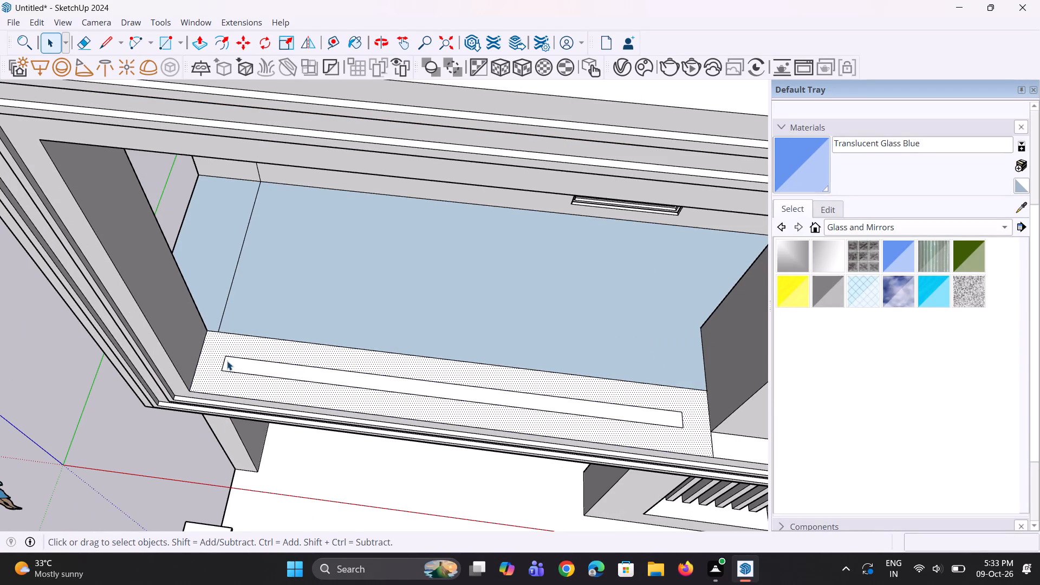
left_click(224, 361)
scroll(220, 383, "up", 3)
key("m")
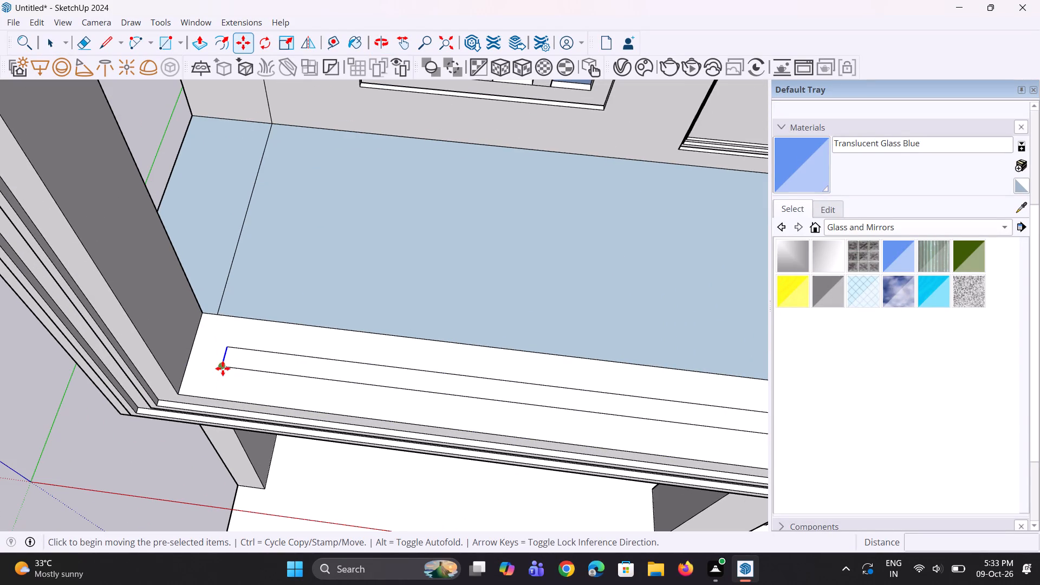
left_click(223, 368)
left_click(190, 366)
scroll(203, 381, "down", 4)
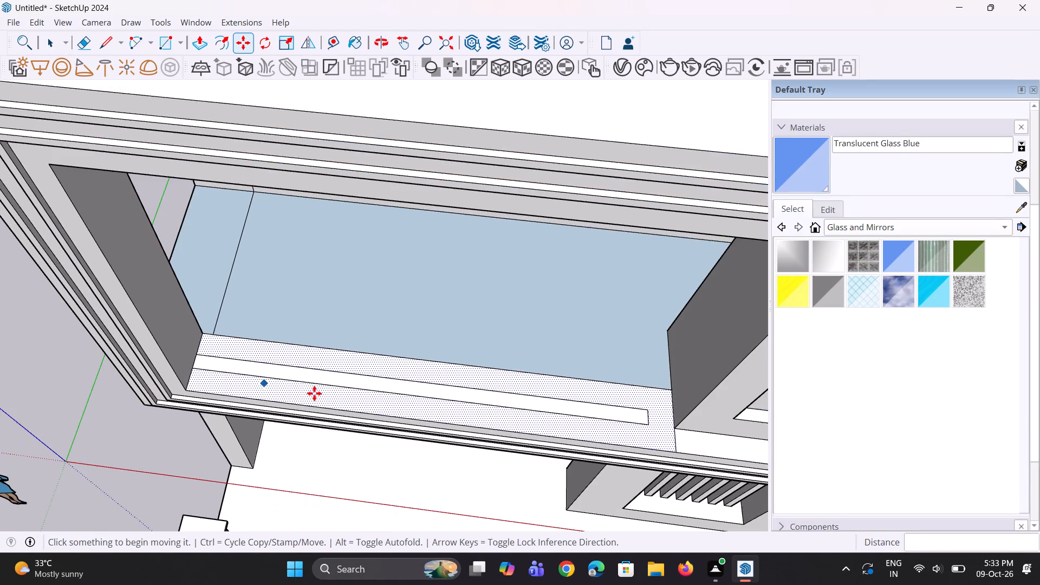
middle_click_drag(325, 394, 338, 376)
key("space")
key("space")
Move the inset strip's opposite short end edge out to the wall beside the recessed upright panel.
scroll(682, 418, "up", 2)
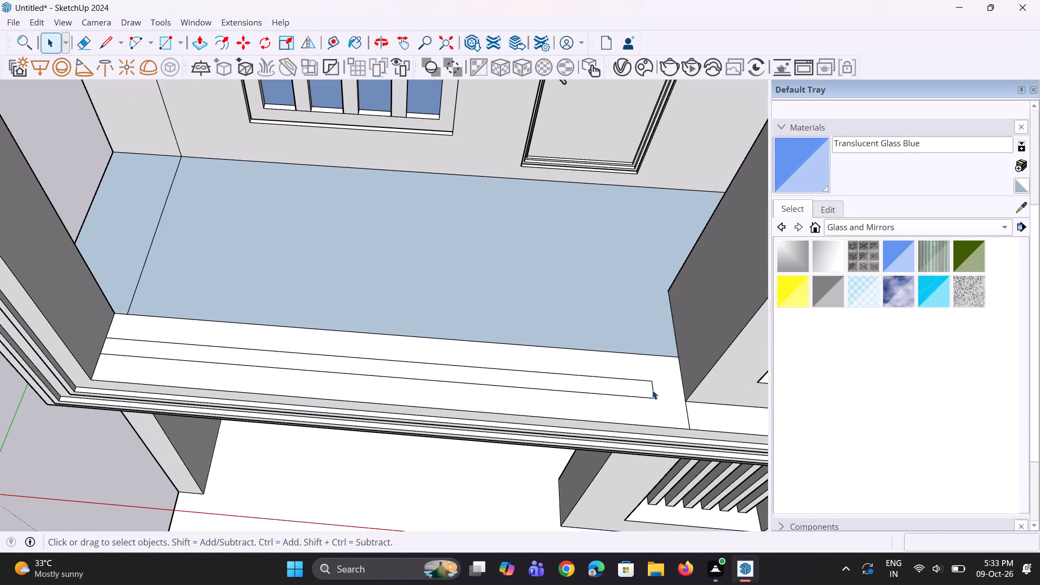
left_click(652, 390)
scroll(659, 413, "up", 3)
key("m")
left_click(653, 396)
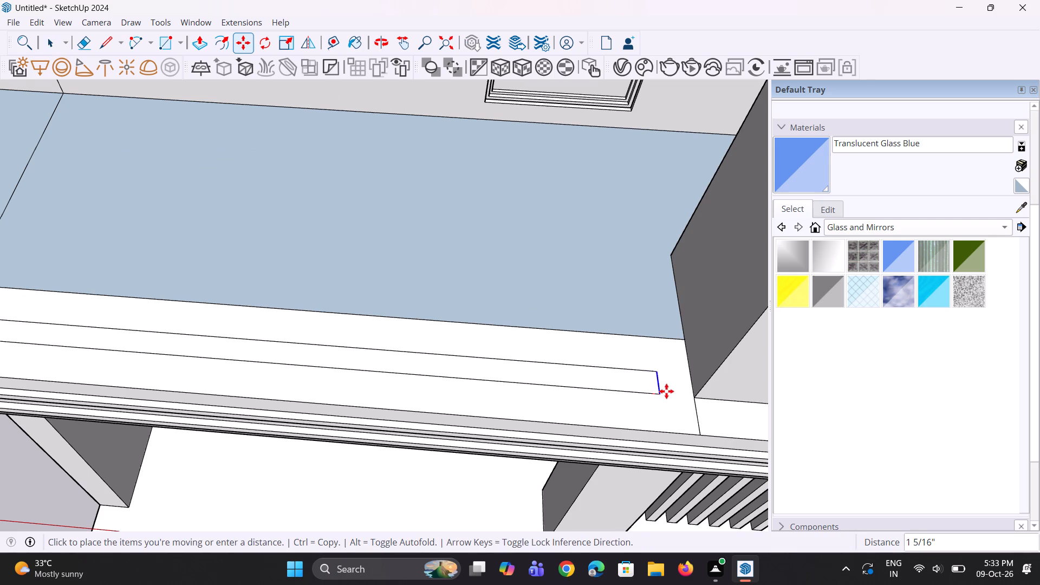
left_click(693, 391)
key("space")
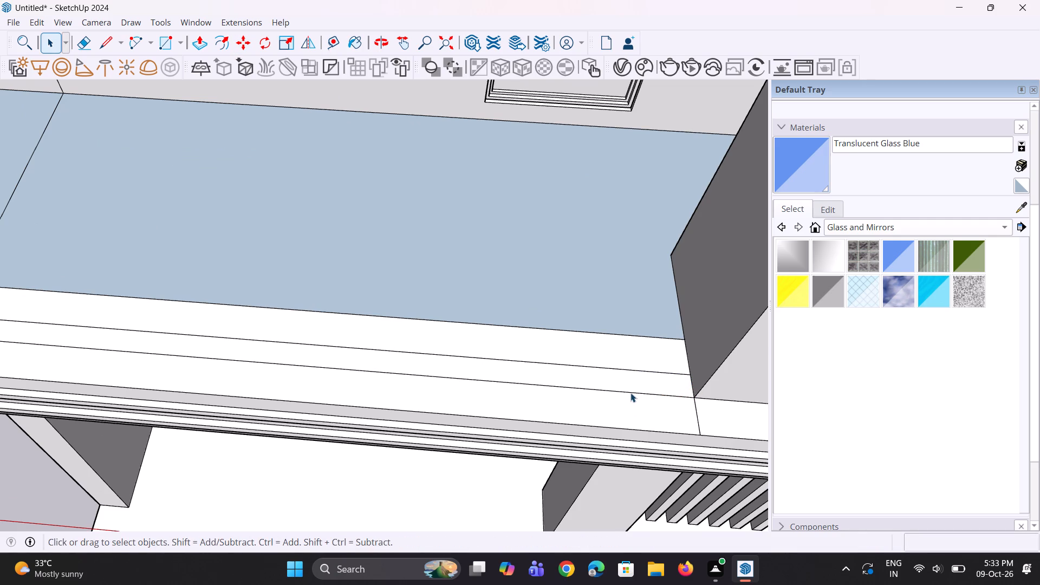
Push/Pull the full-width inset strip up about 2' 11" to form the balcony's front parapet.
left_click(630, 393)
scroll(633, 398, "down", 3)
scroll(262, 421, "down", 3)
middle_click_drag(262, 417, 270, 382)
key("p")
left_click(348, 355)
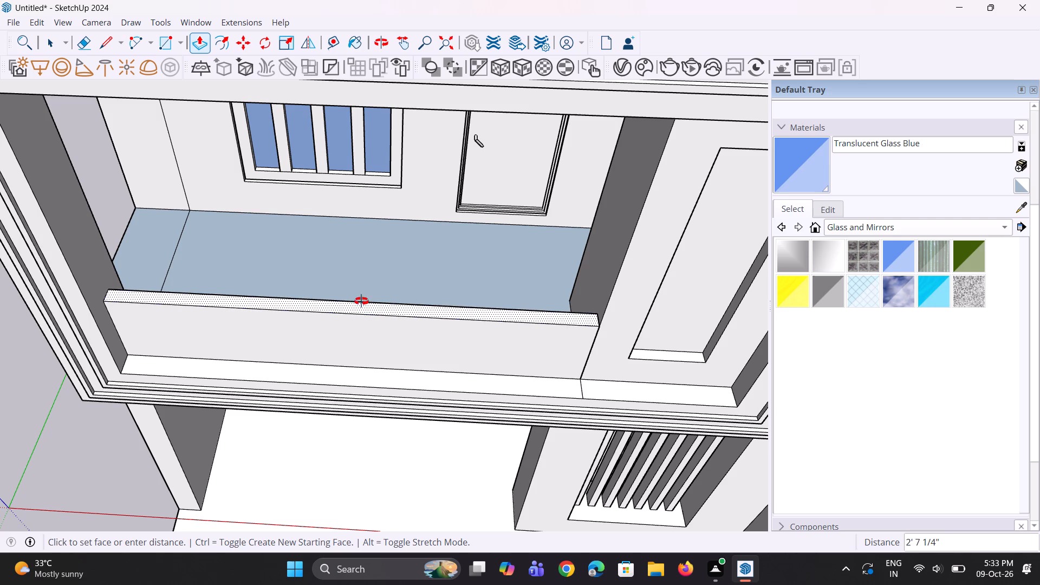
middle_click_drag(361, 301, 368, 200)
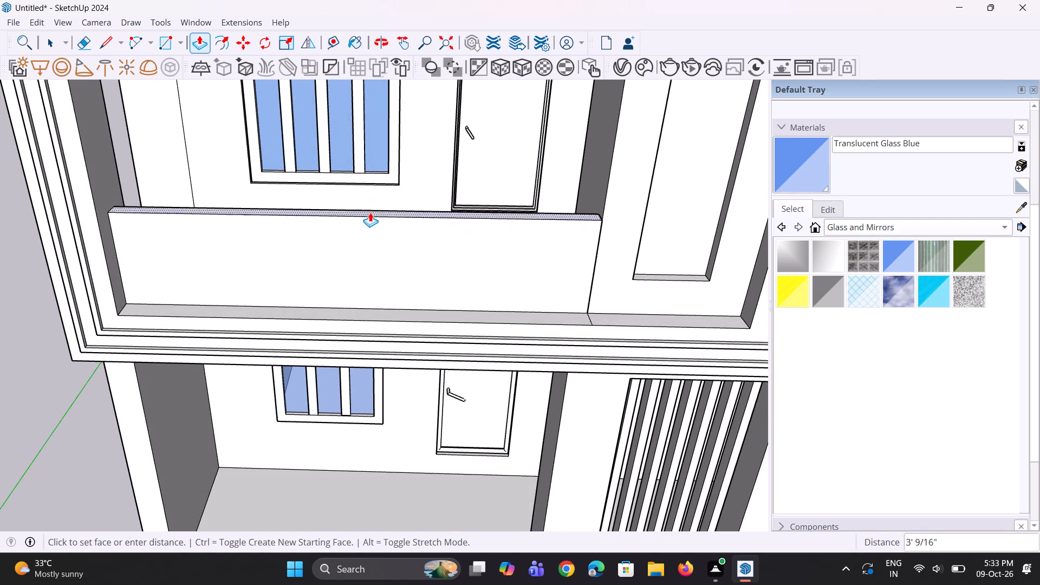
left_click(370, 213)
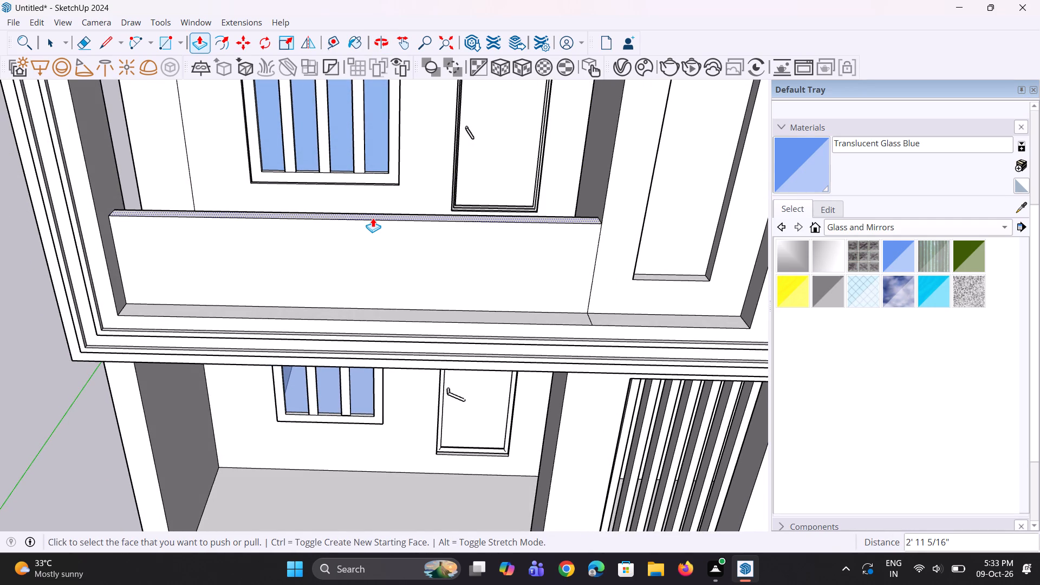
Push/Pull the parapet's top face up another 3" as a separate rail band.
left_click(373, 218)
left_click(375, 210)
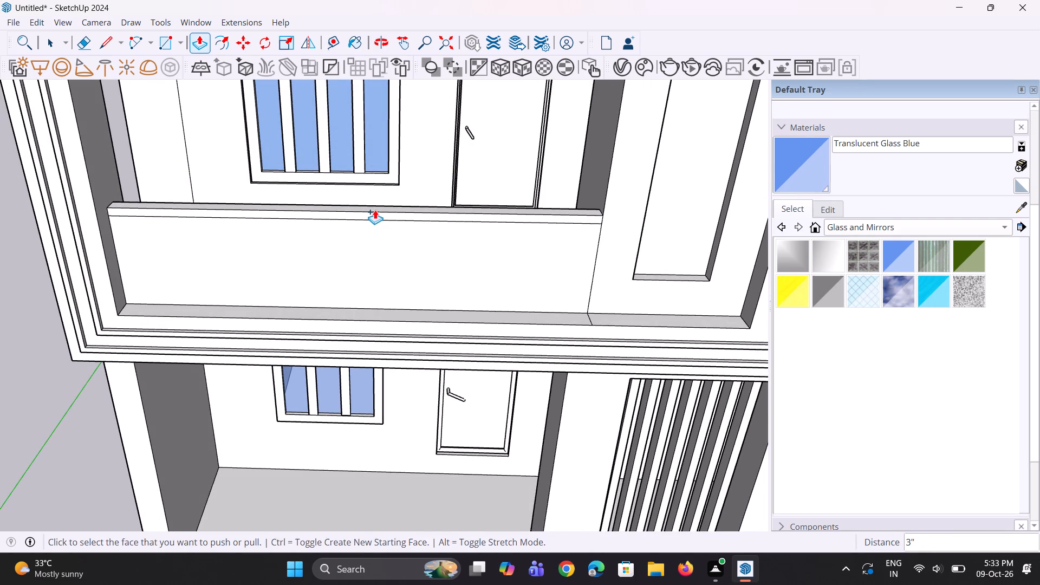
middle_click_drag(376, 257, 335, 258)
key("space")
key("space")
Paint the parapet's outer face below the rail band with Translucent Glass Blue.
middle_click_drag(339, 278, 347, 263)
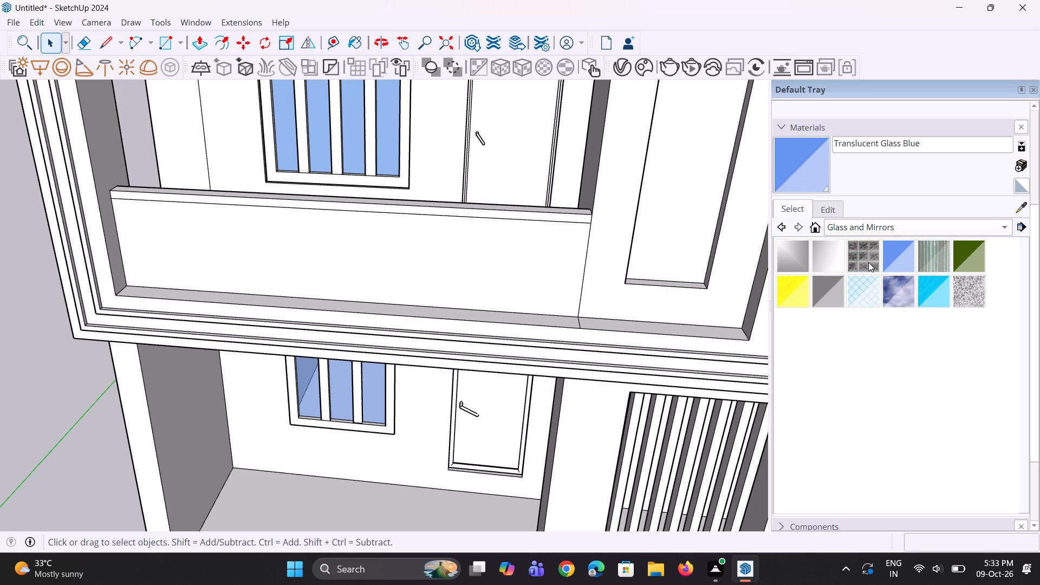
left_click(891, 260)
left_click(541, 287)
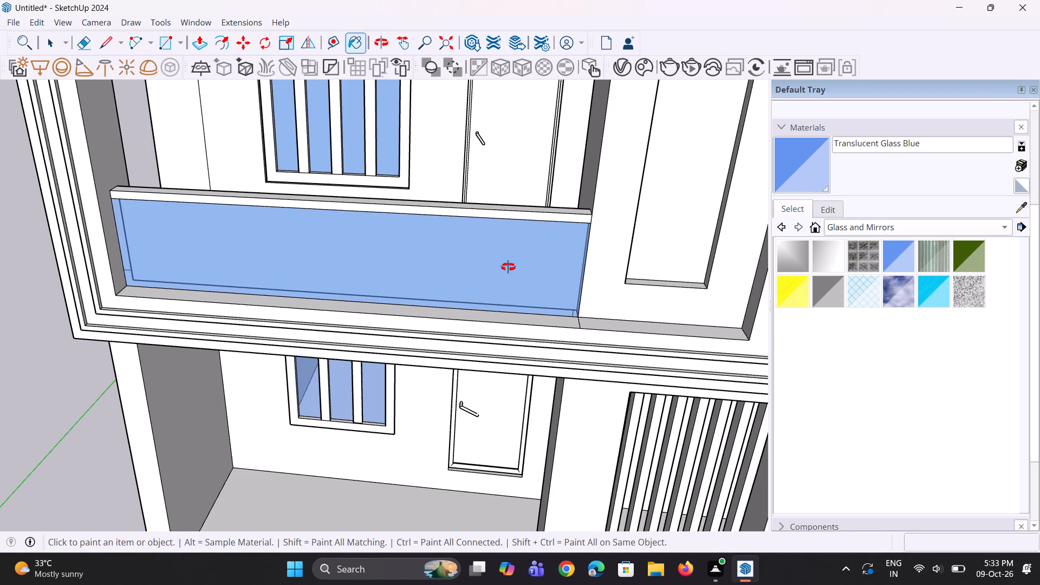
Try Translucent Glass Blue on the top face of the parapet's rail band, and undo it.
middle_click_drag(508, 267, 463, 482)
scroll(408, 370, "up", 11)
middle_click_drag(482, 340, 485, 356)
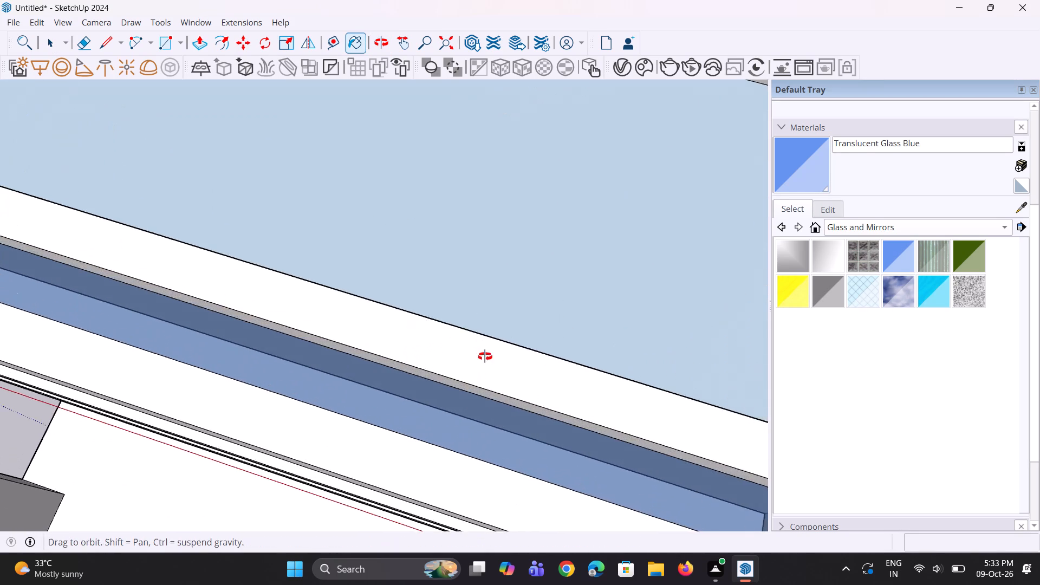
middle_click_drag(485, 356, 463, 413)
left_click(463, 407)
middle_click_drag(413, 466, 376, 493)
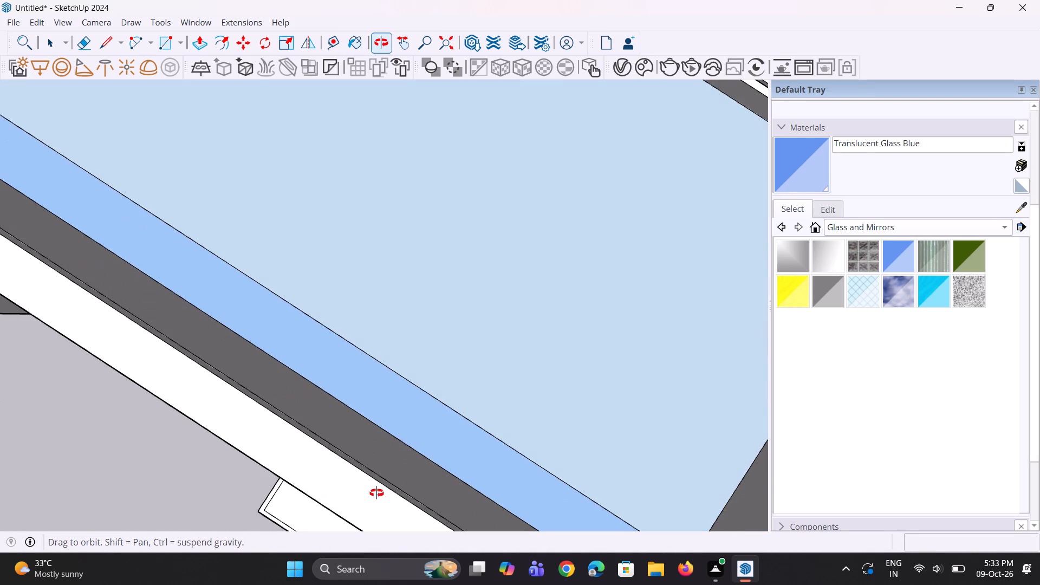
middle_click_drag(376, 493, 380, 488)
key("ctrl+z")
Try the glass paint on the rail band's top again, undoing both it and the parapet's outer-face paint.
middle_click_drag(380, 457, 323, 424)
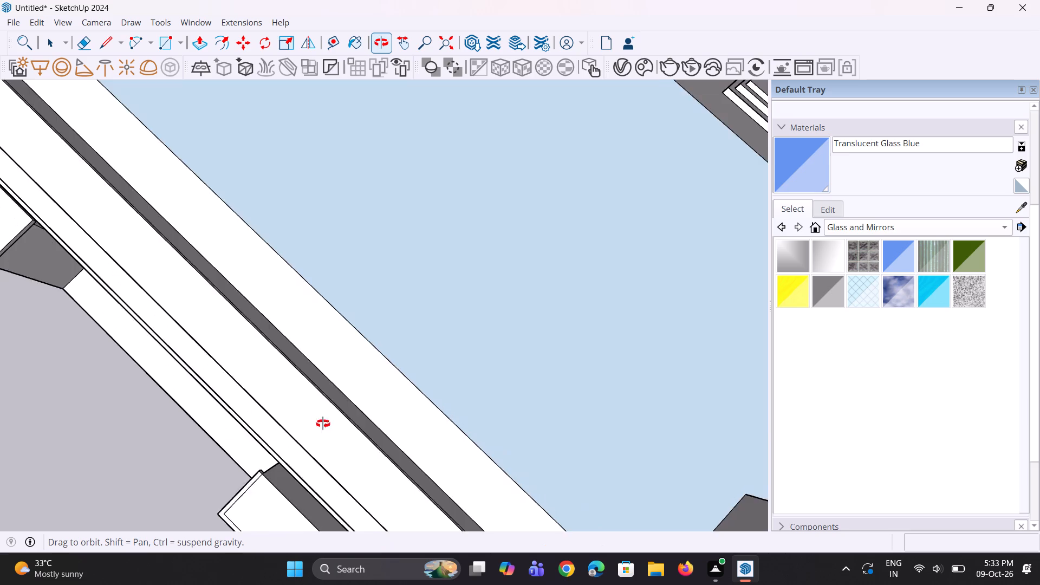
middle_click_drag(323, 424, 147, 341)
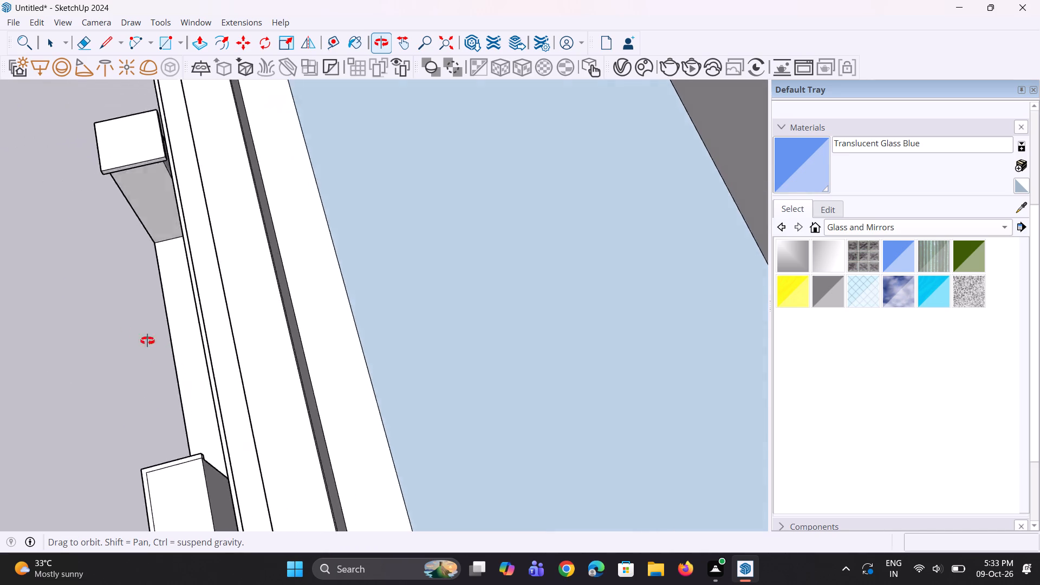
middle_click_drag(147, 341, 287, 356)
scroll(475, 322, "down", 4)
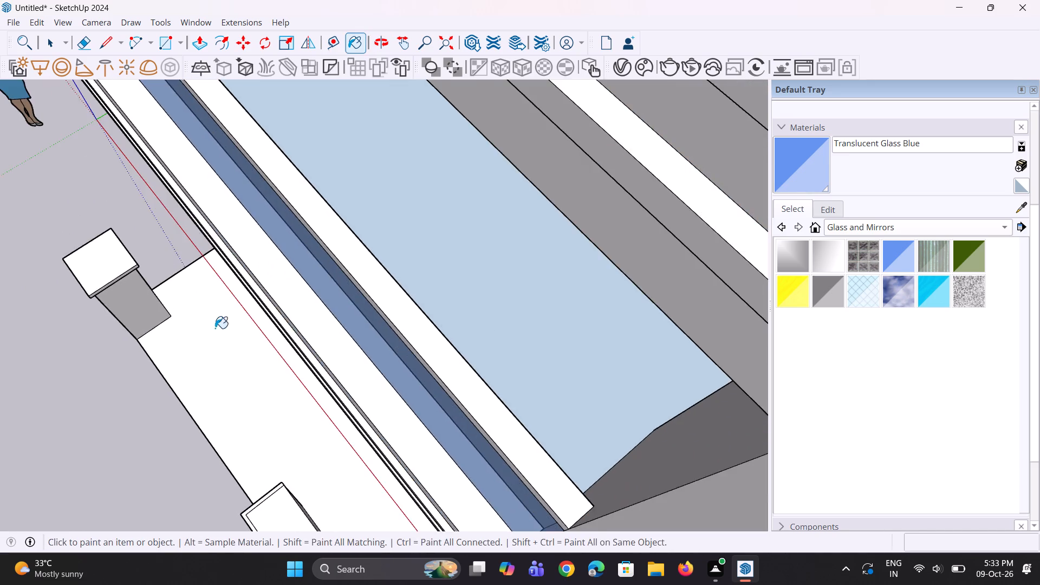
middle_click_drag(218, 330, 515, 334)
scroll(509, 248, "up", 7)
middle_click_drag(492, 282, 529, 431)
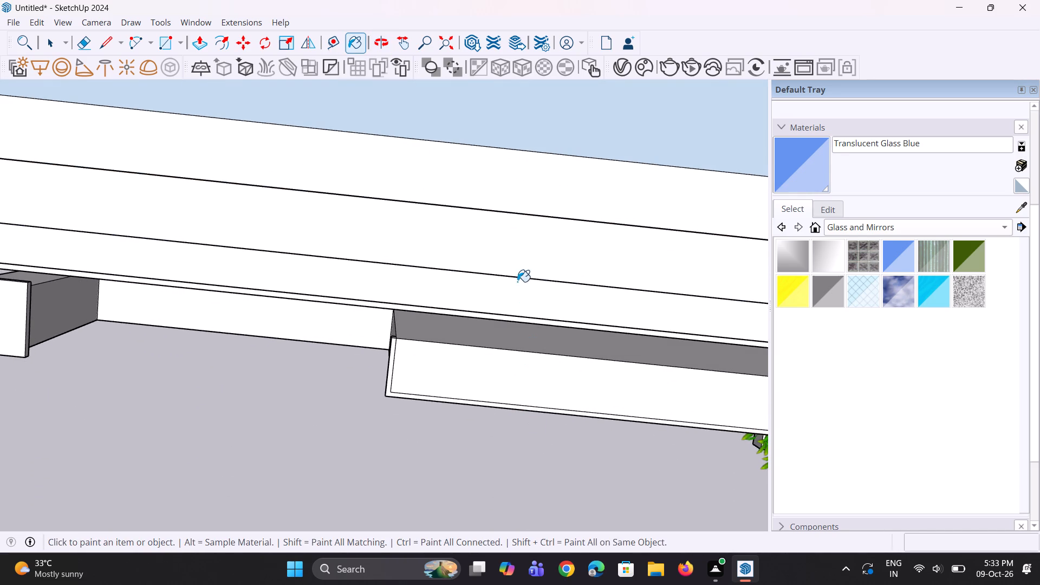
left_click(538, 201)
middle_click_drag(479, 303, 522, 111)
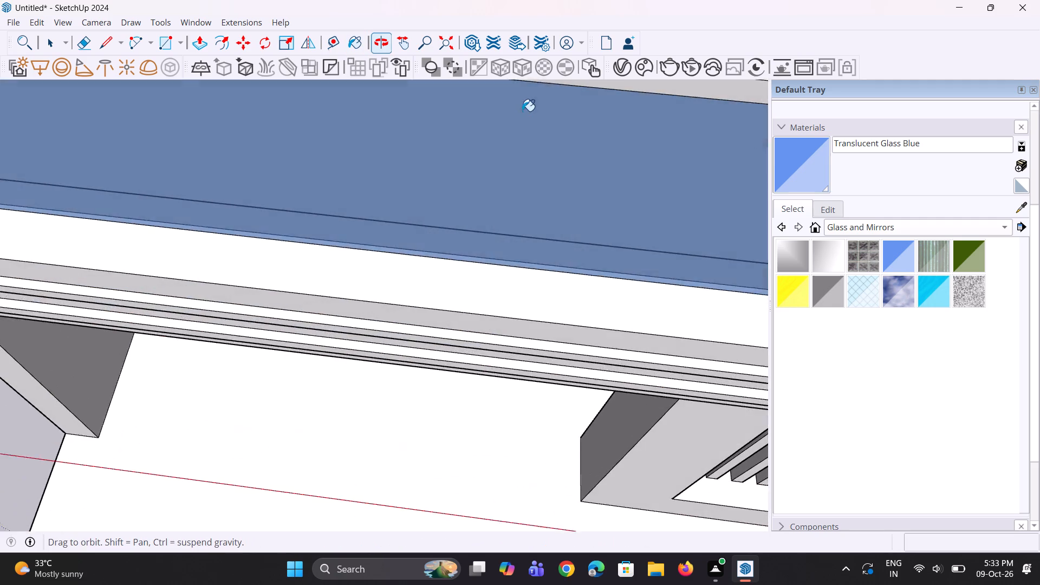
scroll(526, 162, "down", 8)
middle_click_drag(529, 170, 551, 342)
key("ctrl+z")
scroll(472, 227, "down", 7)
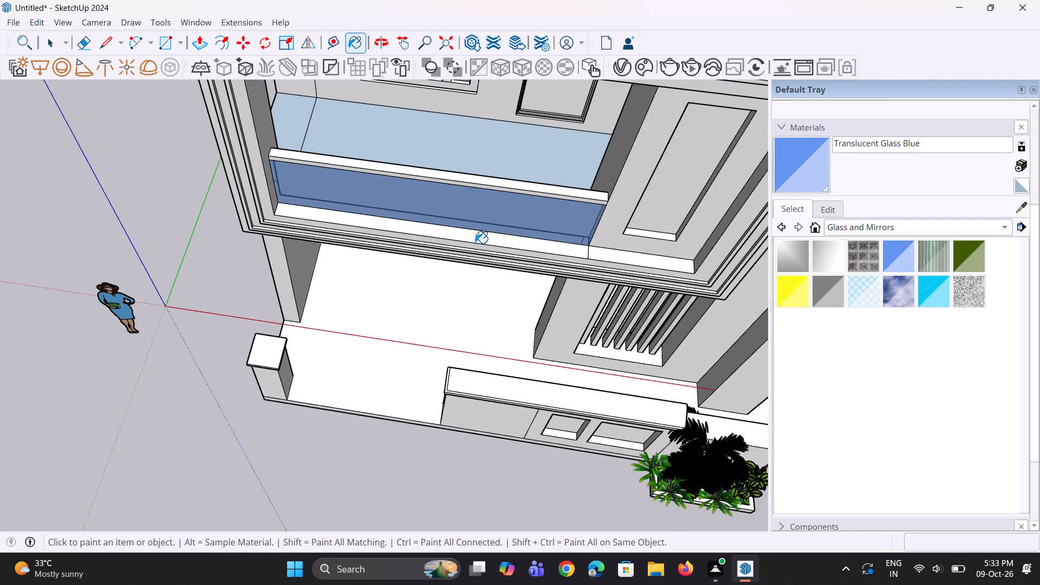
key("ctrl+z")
Paint the inner and outer faces of the balcony parapet below the rail band with Translucent Glass Blue.
middle_click_drag(443, 218, 419, 271)
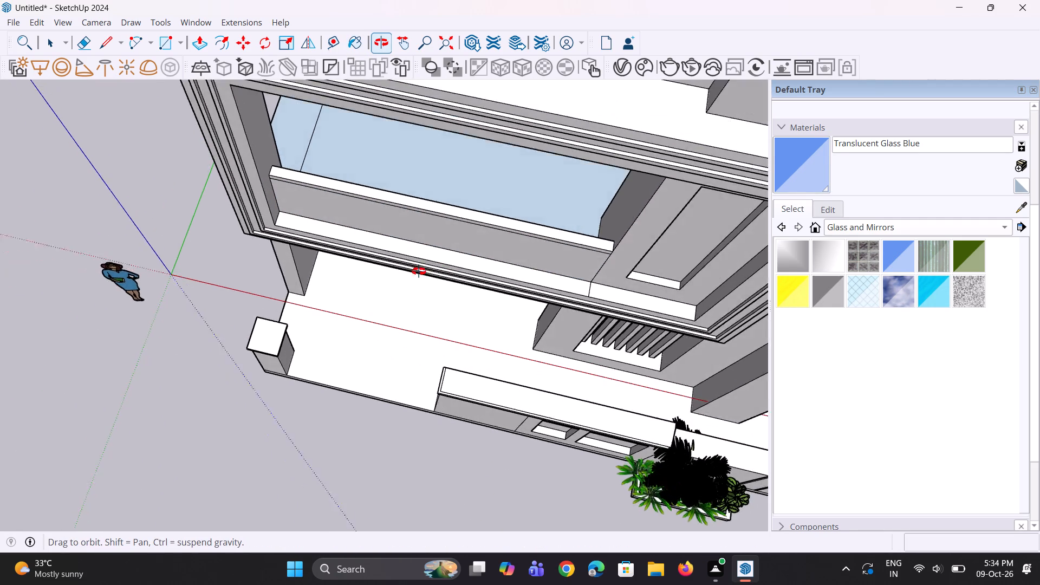
middle_click_drag(419, 271, 882, 74)
middle_click_drag(362, 196, 633, 207)
middle_click_drag(620, 208, 607, 213)
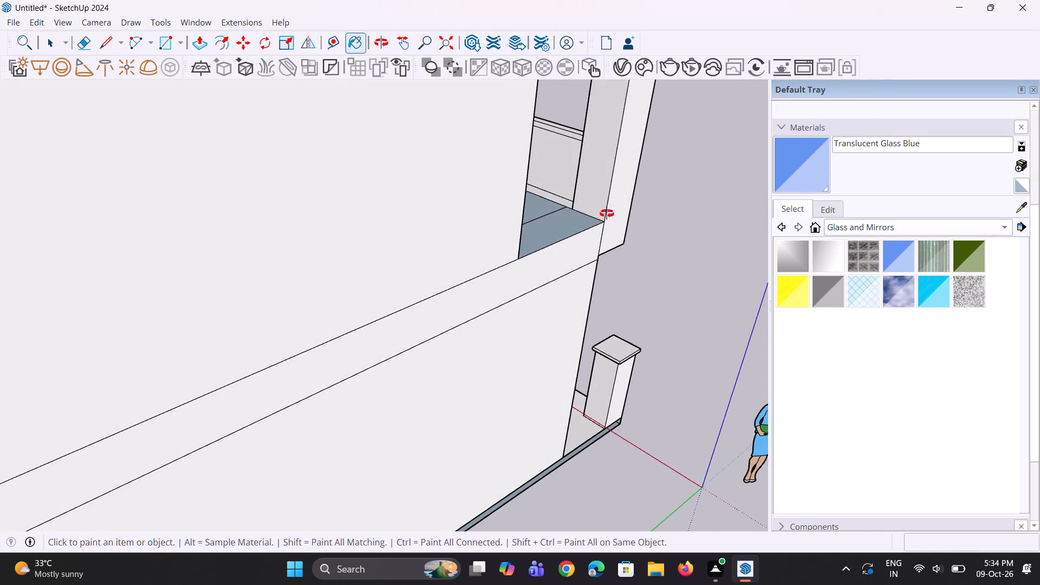
middle_click_drag(607, 213, 436, 233)
scroll(415, 229, "up", 6)
middle_click_drag(389, 237, 433, 223)
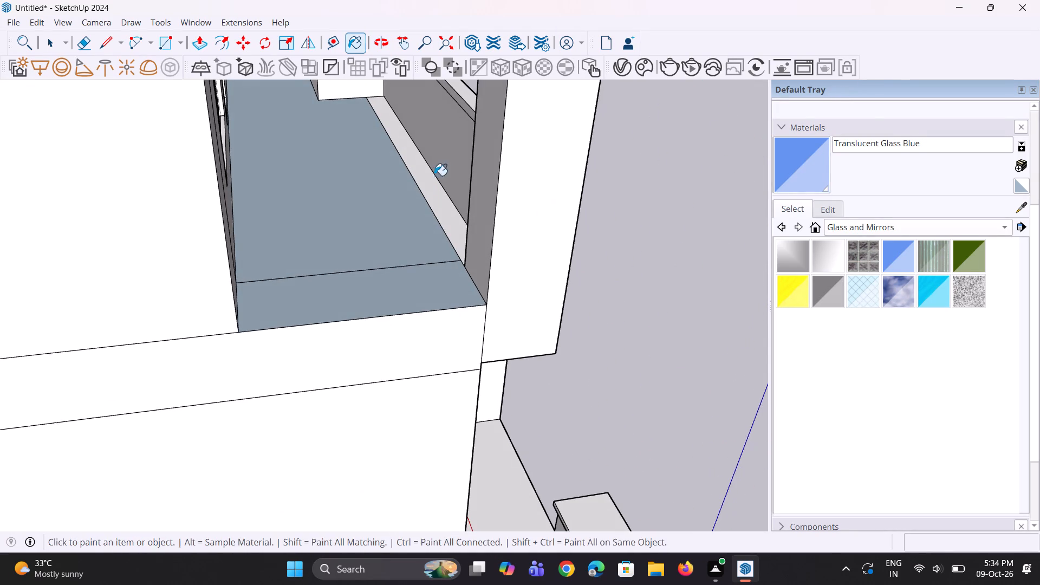
left_click(451, 152)
middle_click_drag(466, 190, 181, 217)
left_click(247, 176)
middle_click_drag(255, 223, 173, 216)
scroll(207, 252, "down", 8)
middle_click_drag(175, 248, 248, 209)
scroll(264, 226, "down", 4)
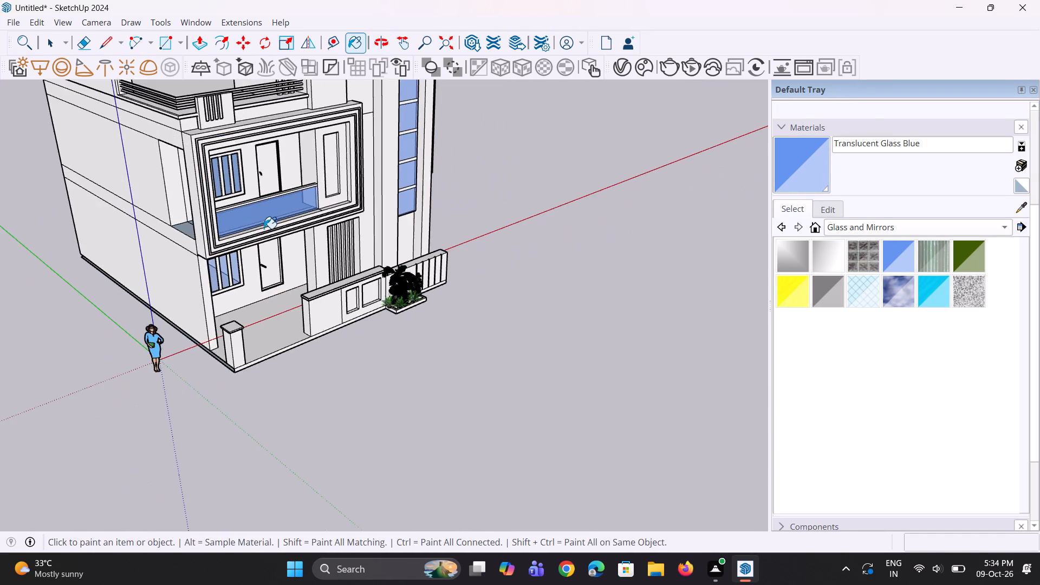
middle_click_drag(264, 248, 270, 193)
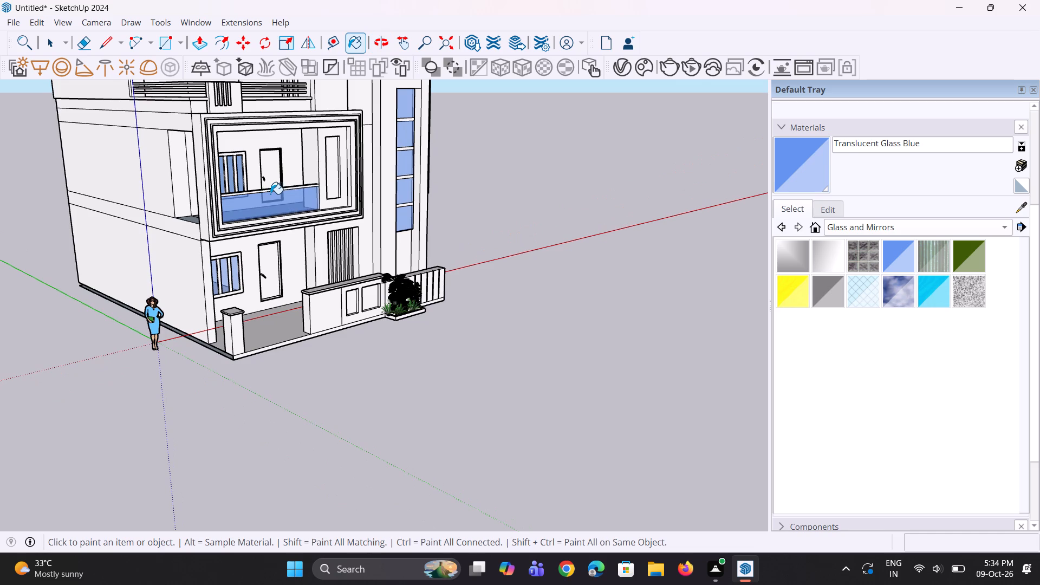
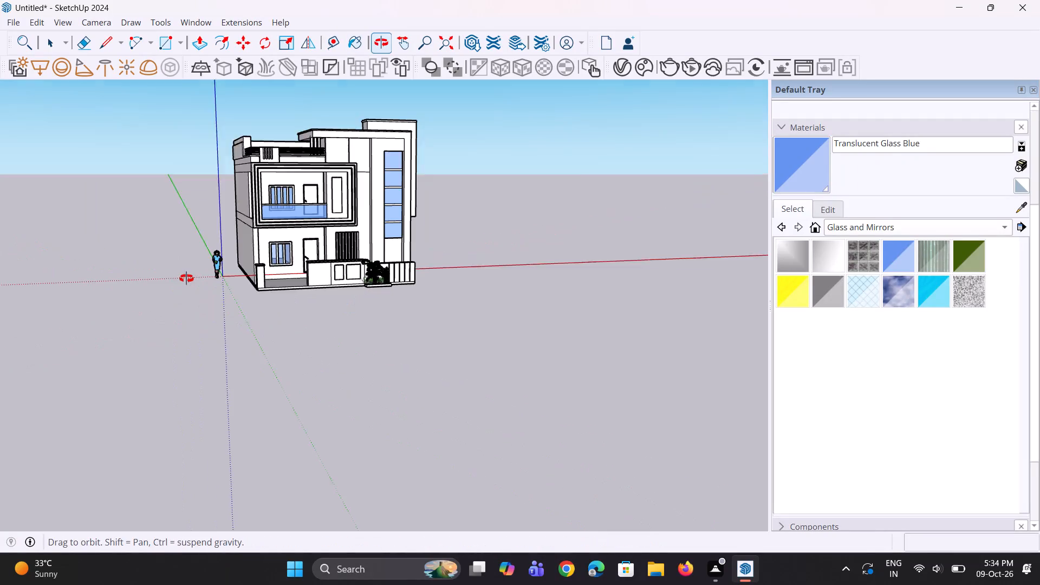
Repaint the outer and inner faces of the balcony's glass parapet with Translucent Glass Gray.
scroll(272, 126, "up", 9)
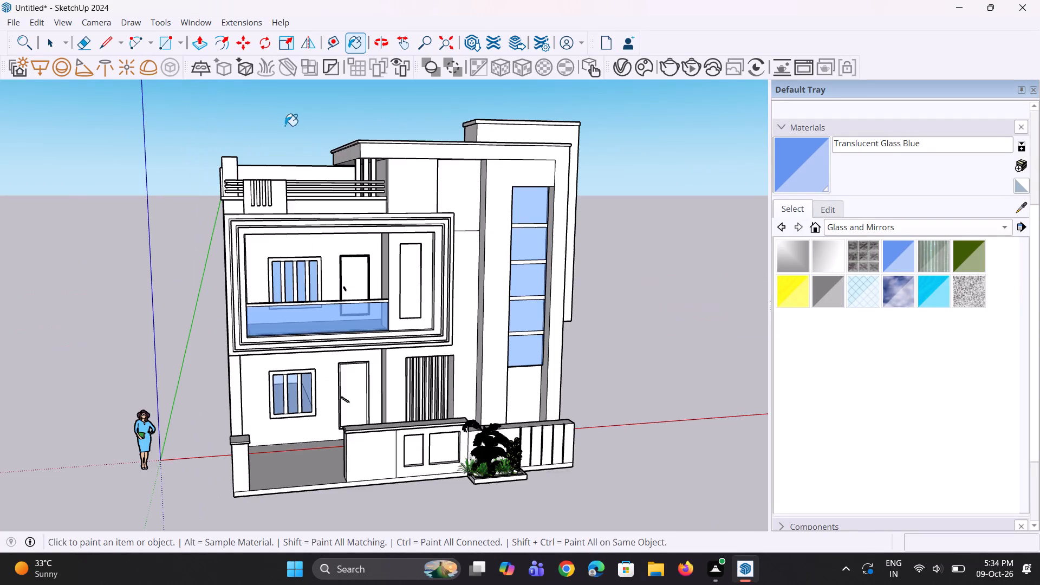
middle_click_drag(366, 296, 344, 331)
scroll(395, 335, "down", 3)
middle_click_drag(381, 363, 381, 327)
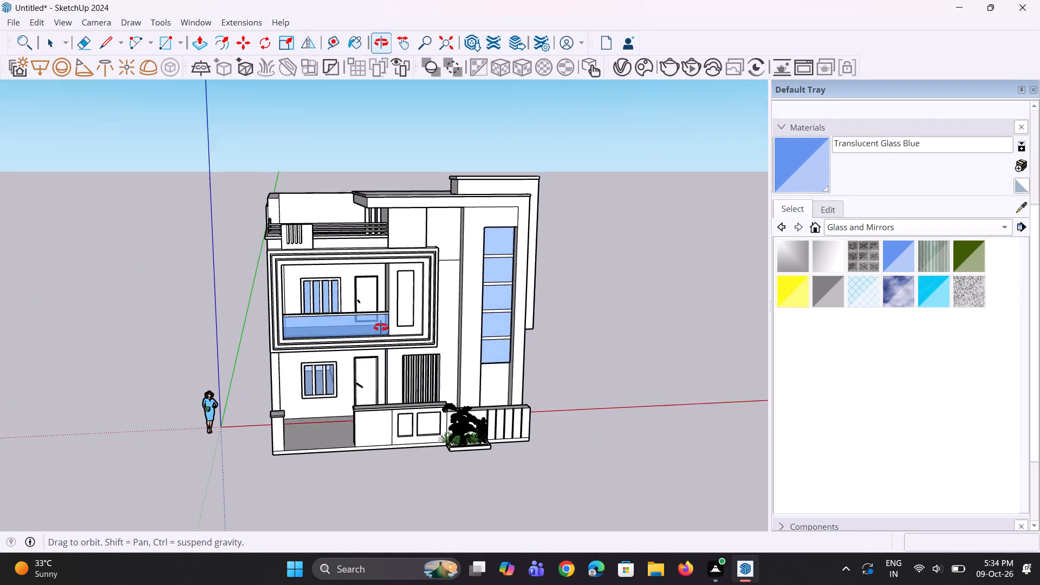
middle_click_drag(381, 327, 383, 297)
left_click(834, 294)
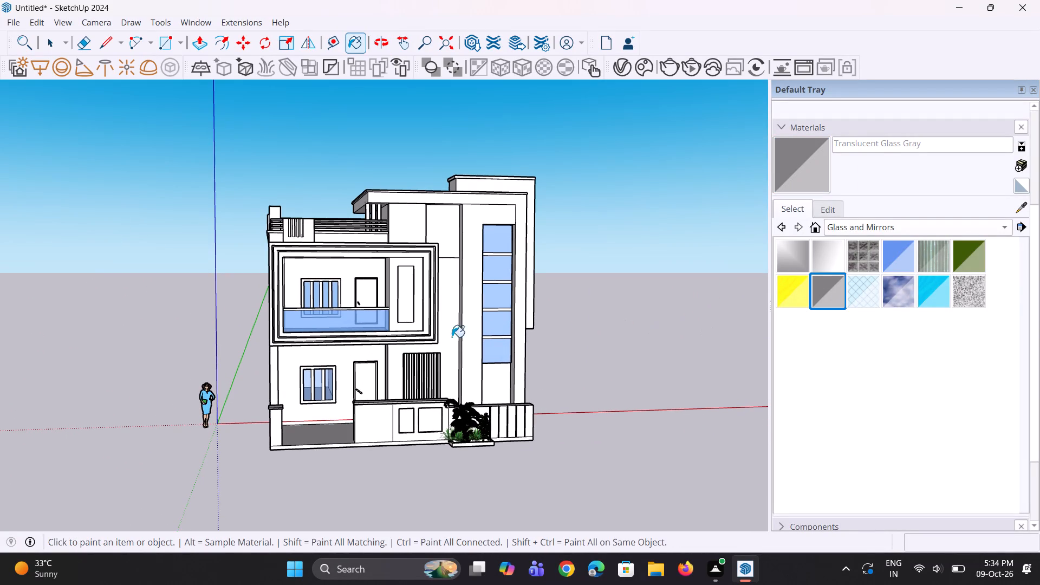
left_click(375, 320)
middle_click_drag(347, 305, 434, 388)
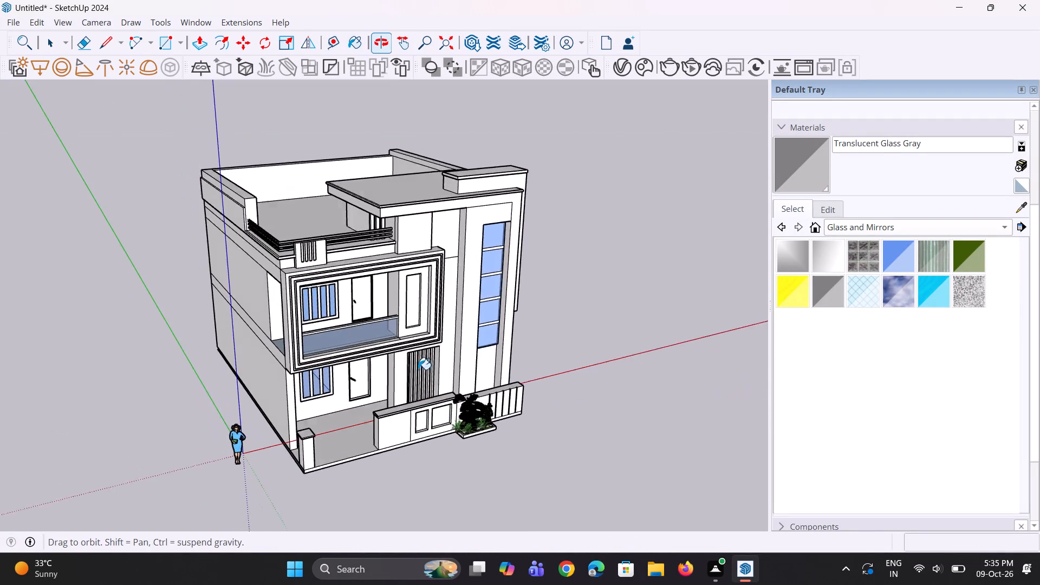
scroll(340, 331, "up", 5)
middle_click_drag(232, 392, 582, 333)
scroll(451, 290, "up", 3)
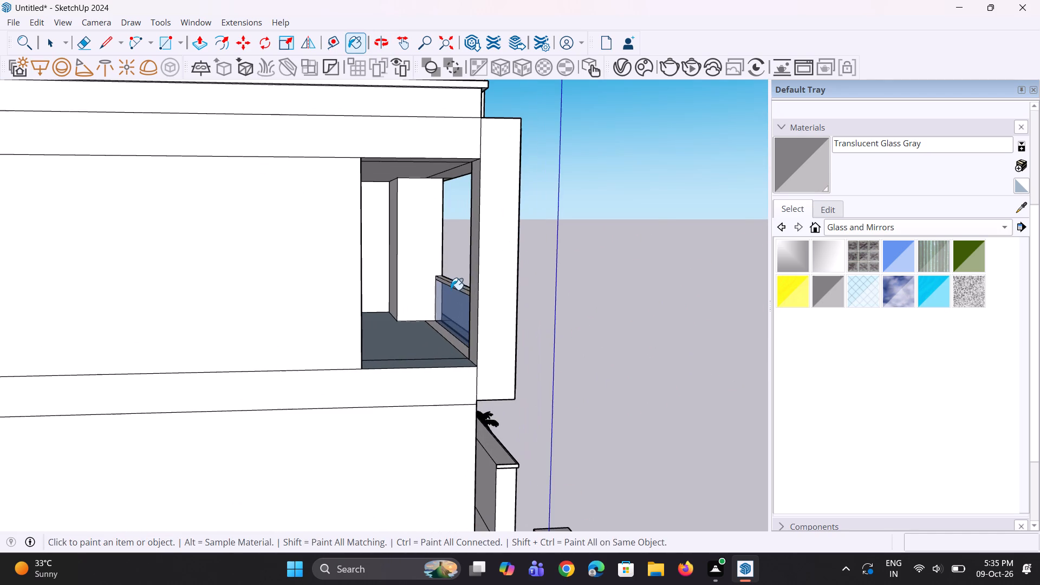
left_click(453, 301)
Examine the gray glass parapet and the front facade from several angles.
middle_click_drag(491, 334, 224, 321)
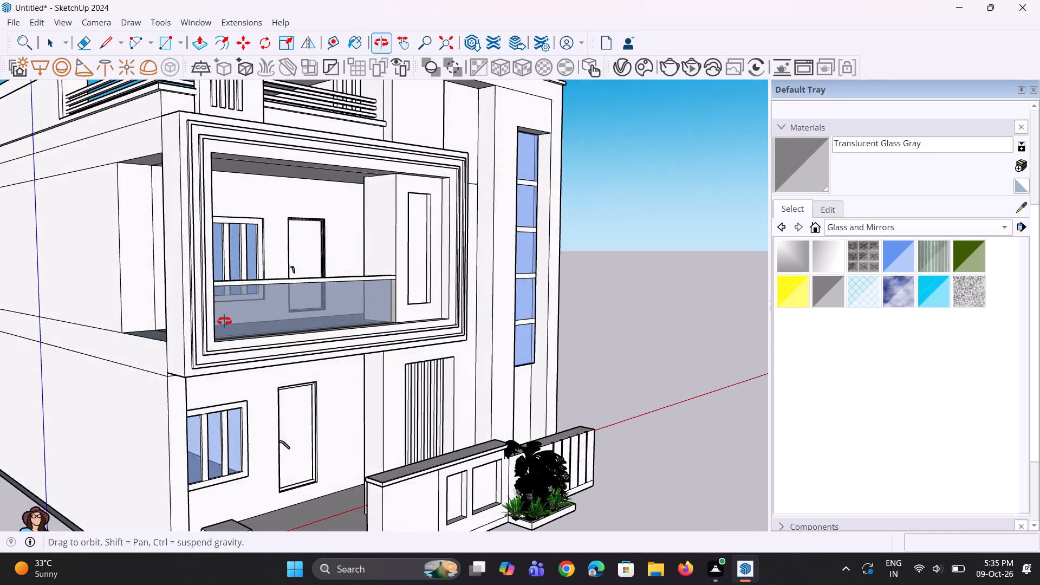
middle_click_drag(224, 321, 168, 302)
scroll(379, 264, "down", 4)
scroll(403, 268, "up", 1)
middle_click_drag(403, 268, 391, 286)
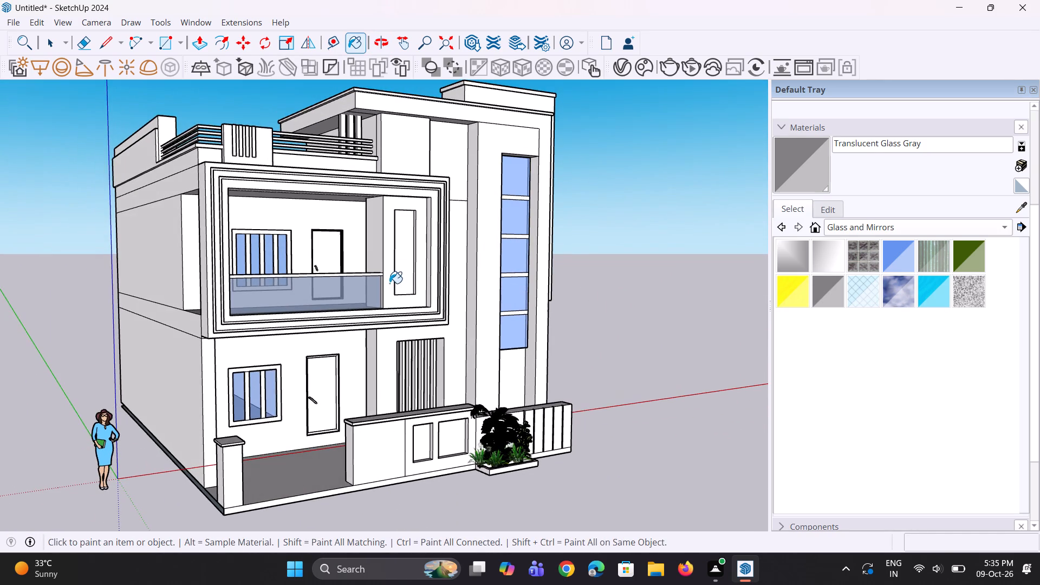
middle_click_drag(407, 285, 374, 301)
scroll(383, 296, "down", 5)
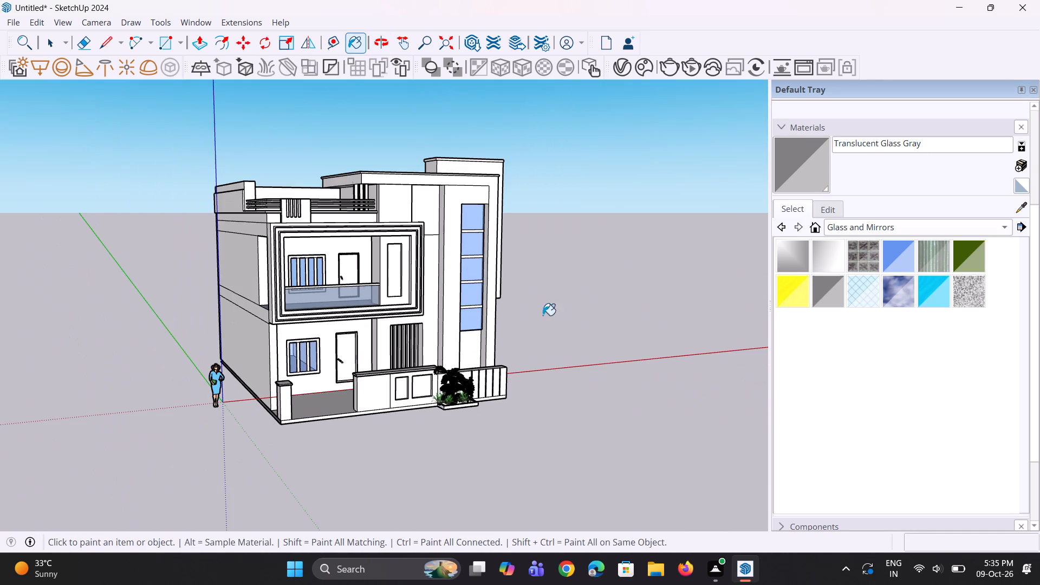
key("space")
key("space")
middle_click_drag(598, 320, 499, 348)
scroll(359, 369, "up", 3)
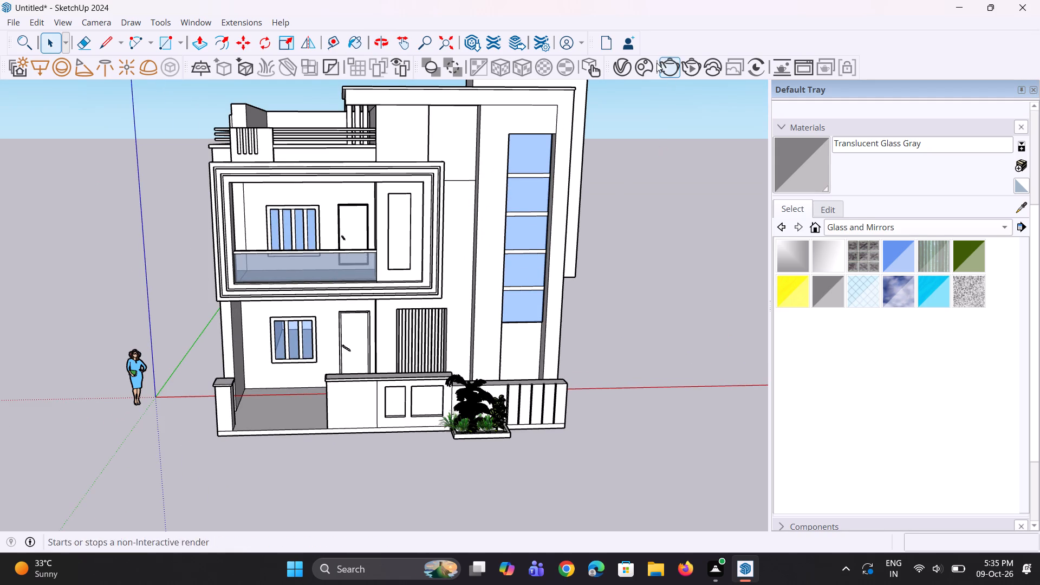
Create a new Generic material in the V-Ray Asset Editor.
left_click(626, 68)
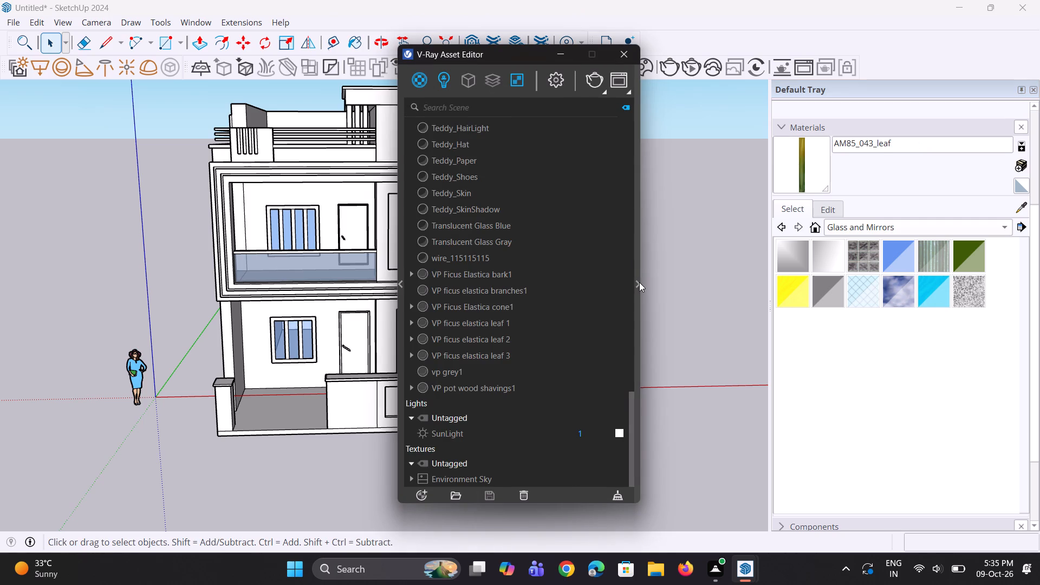
right_click(417, 80)
left_click(445, 105)
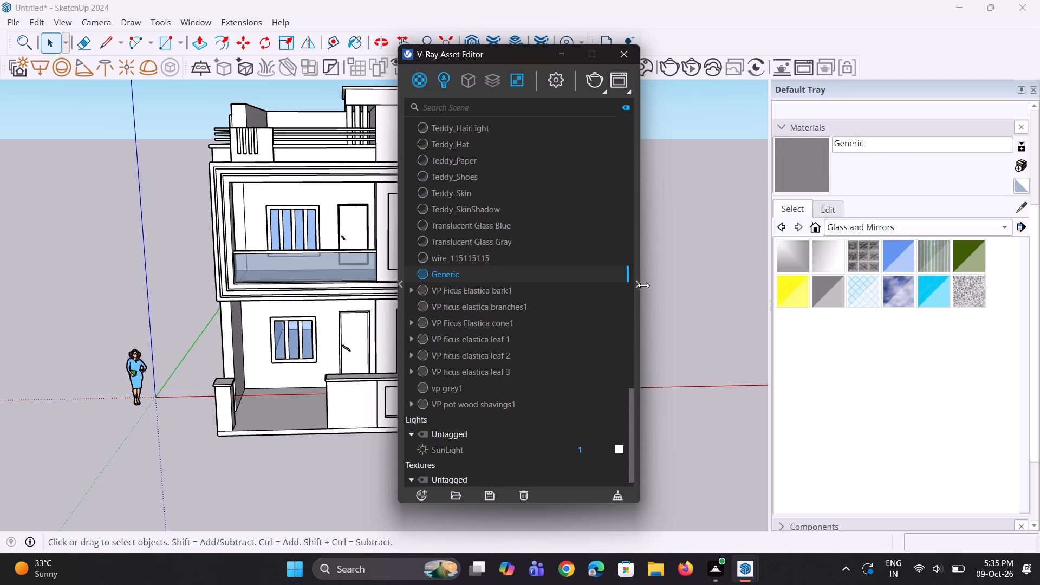
Set the Generic material's diffuse color to a dusty pink with R 0.816, G 0.544, B 0.544.
left_click(636, 284)
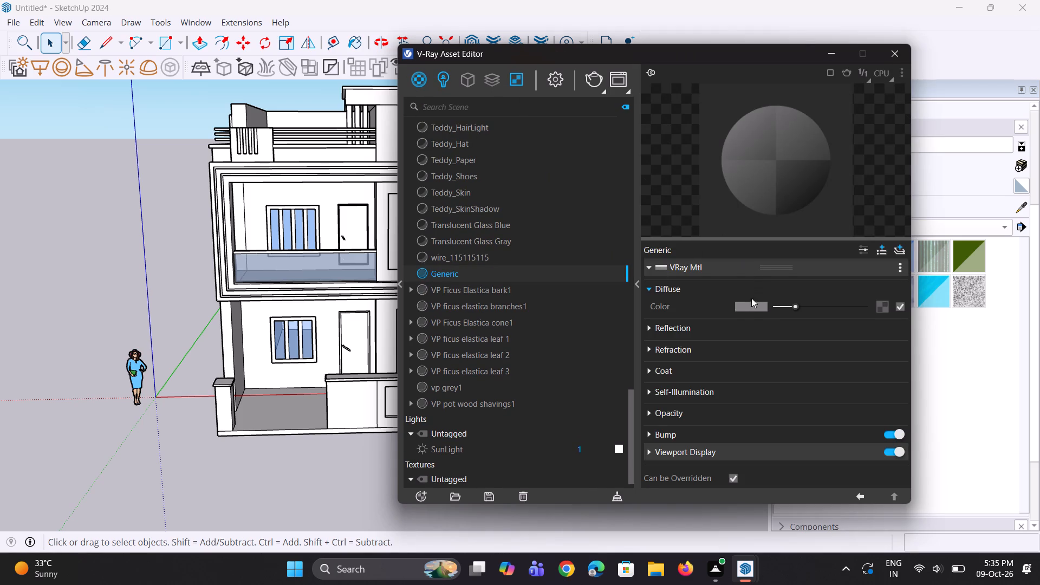
left_click(747, 307)
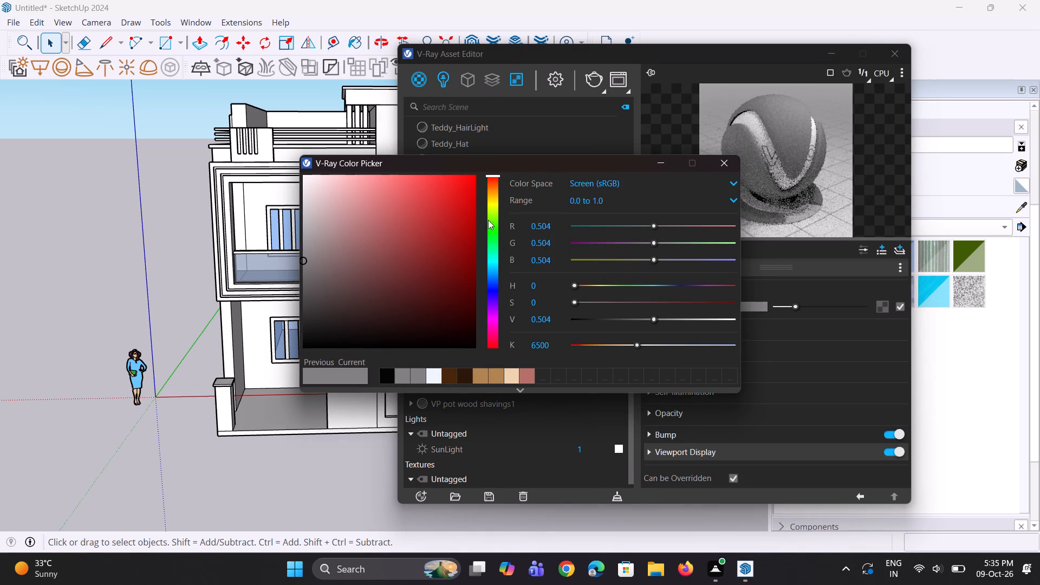
left_click(489, 174)
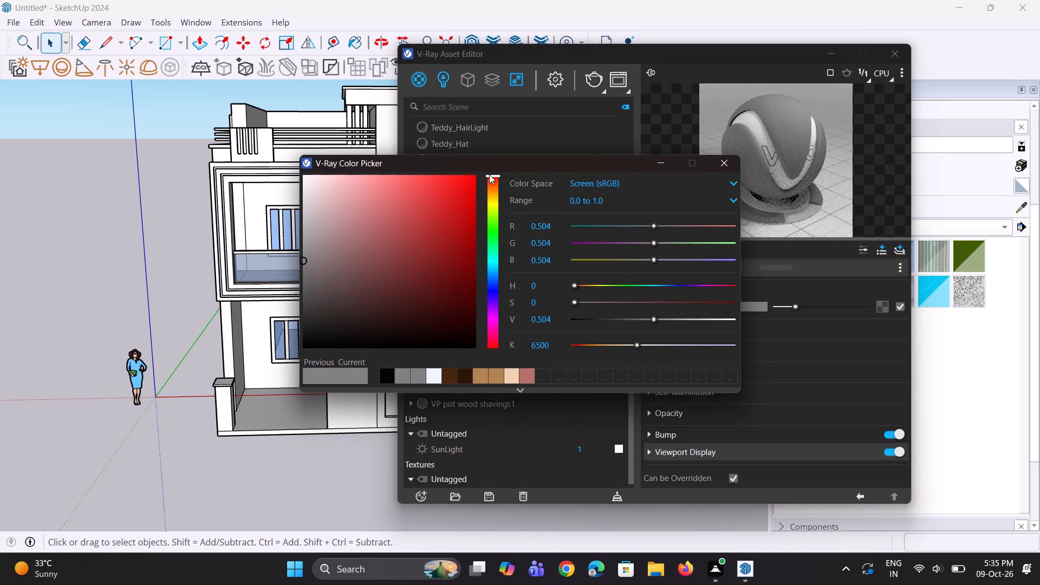
left_click_drag(354, 185, 355, 206)
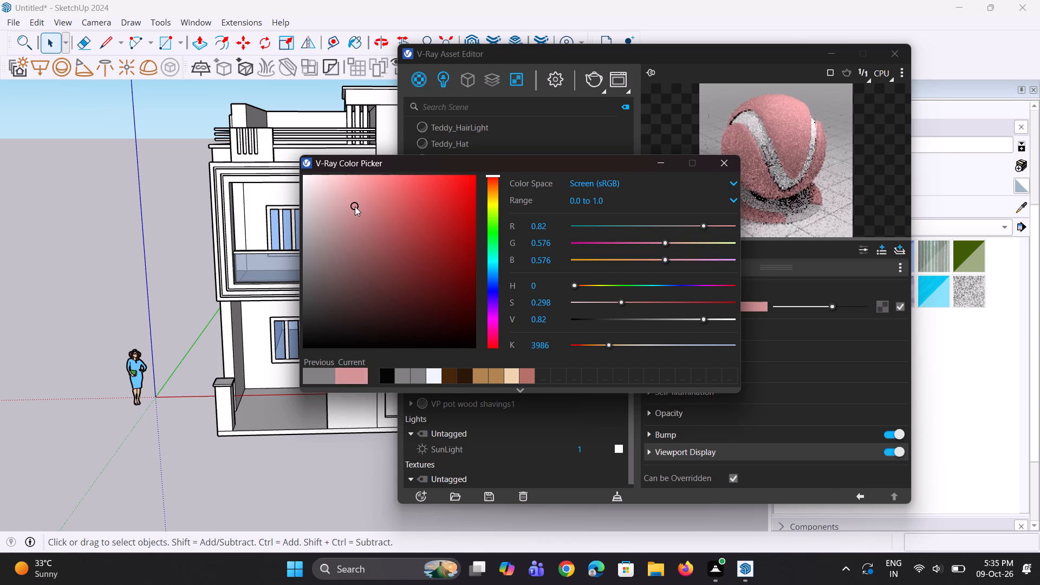
left_click_drag(355, 206, 352, 198)
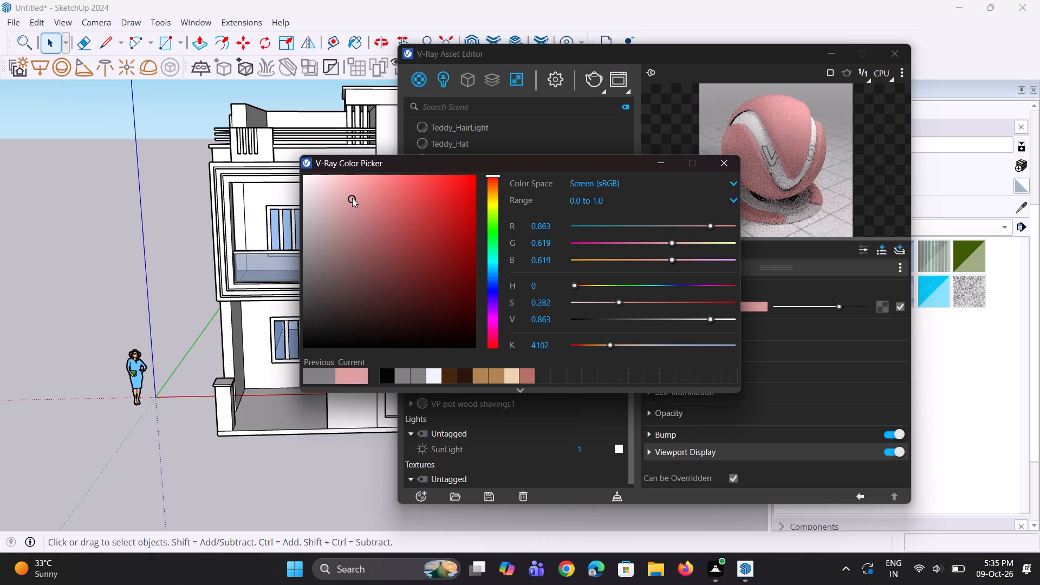
left_click_drag(352, 198, 360, 199)
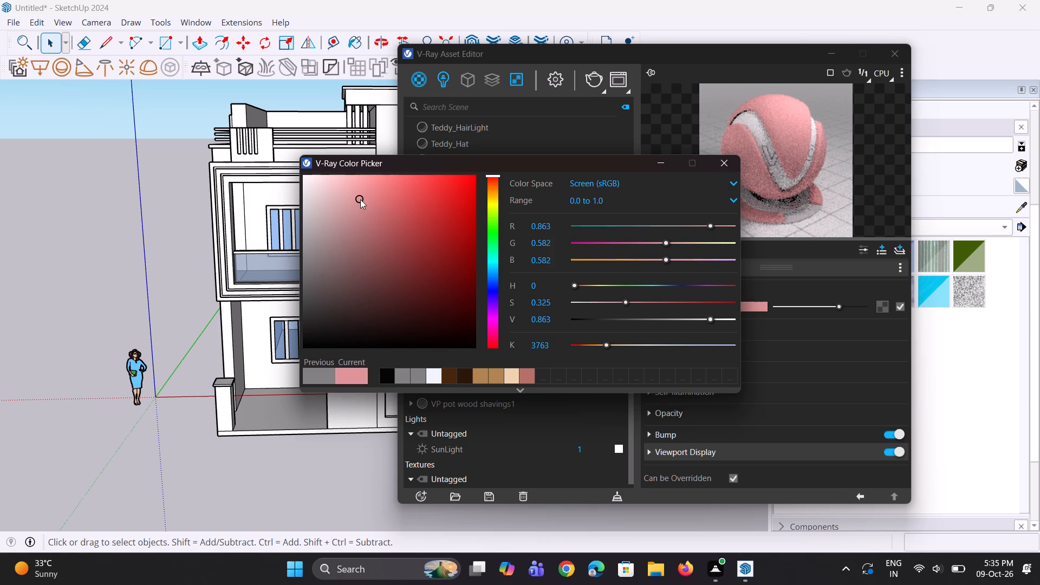
left_click_drag(360, 199, 361, 207)
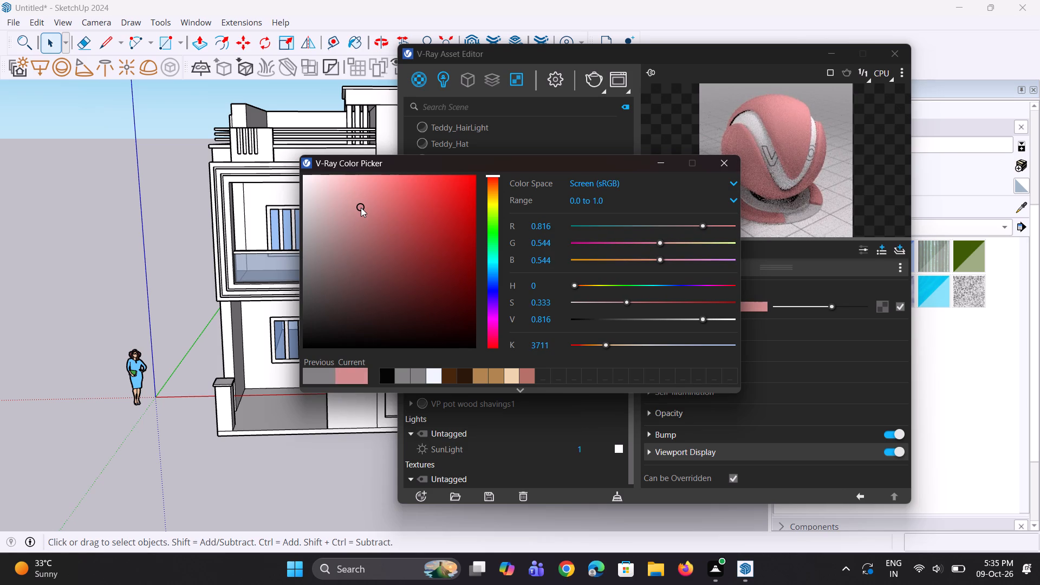
left_click(665, 161)
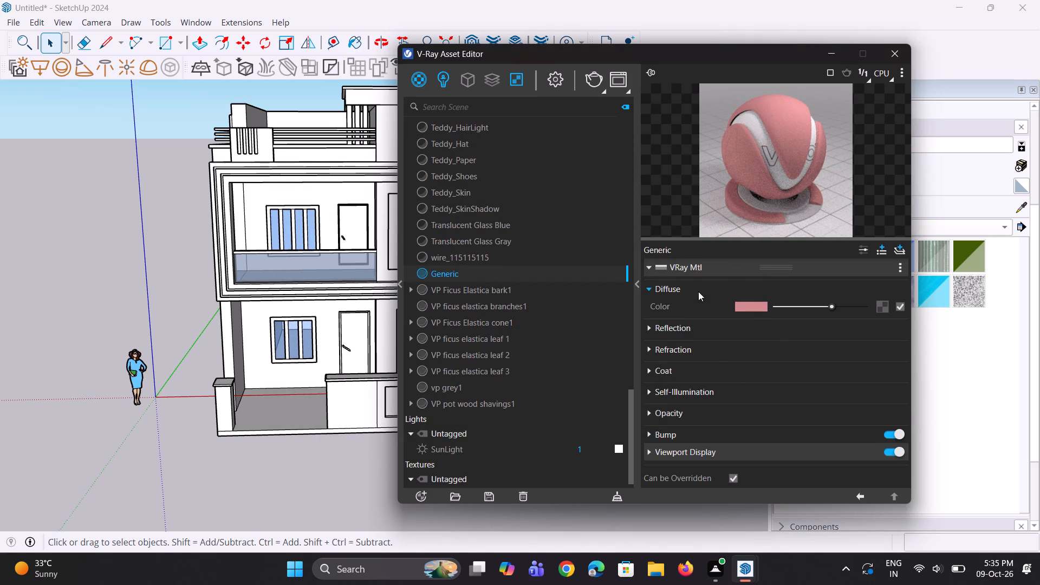
Raise the Generic material's reflection color to a dark gray and set its reflection glossiness to 0.95.
left_click(681, 324)
left_click_drag(773, 345, 789, 348)
left_click_drag(770, 363, 705, 364)
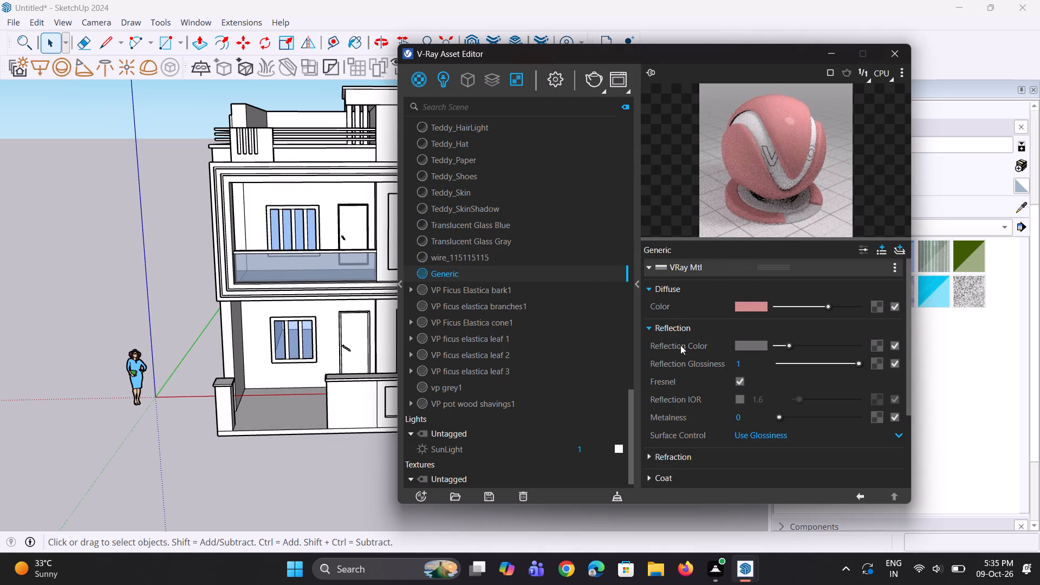
left_click(746, 356)
left_click_drag(743, 361, 734, 363)
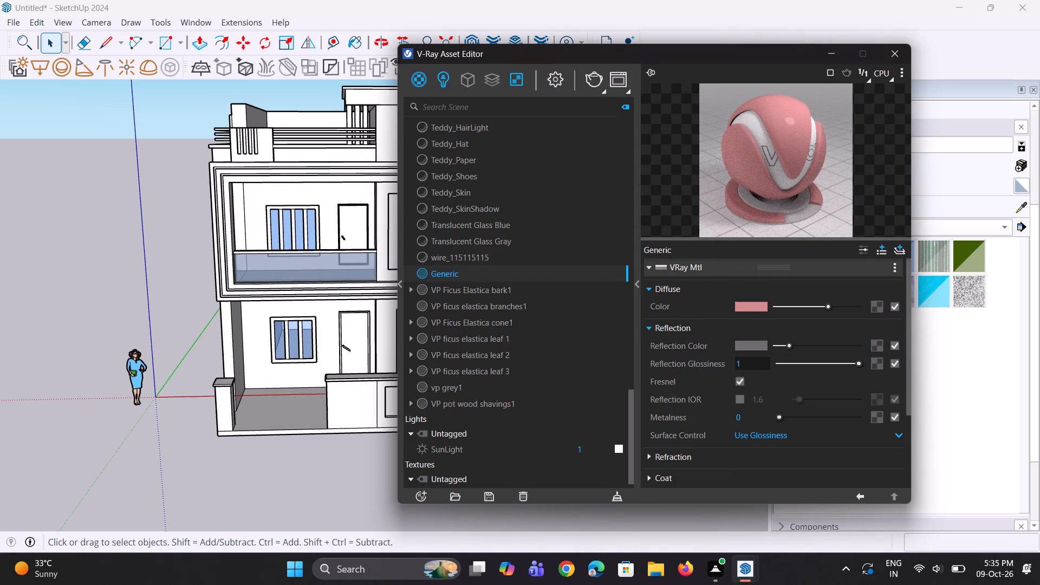
left_click_drag(734, 363, 708, 370)
type("0.95")
key("Return")
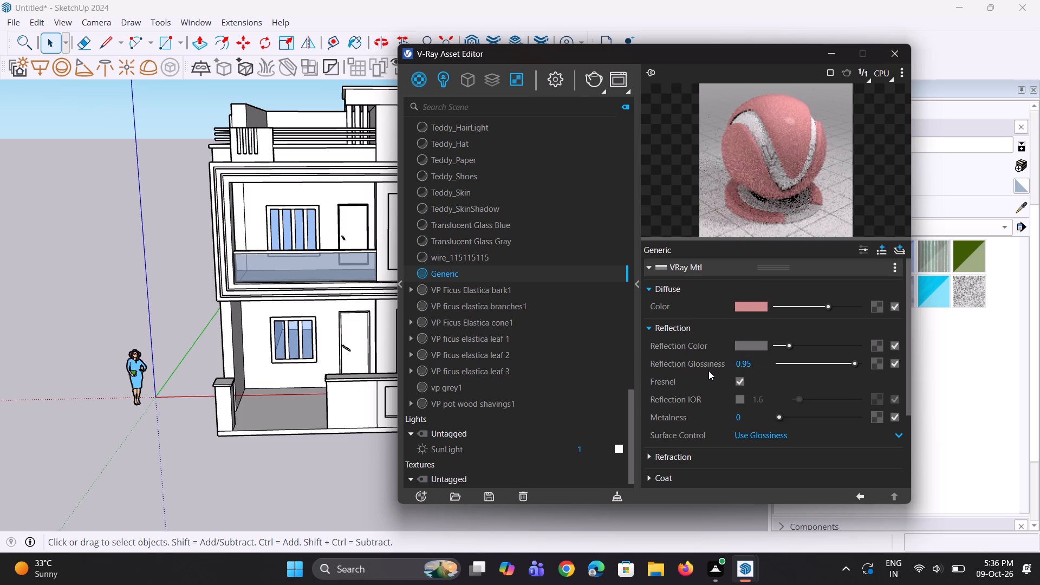
Enable the Generic material's reflection IOR at 2.08, set metalness to 0.02, and put the V-Ray Asset Editor away.
left_click(740, 404)
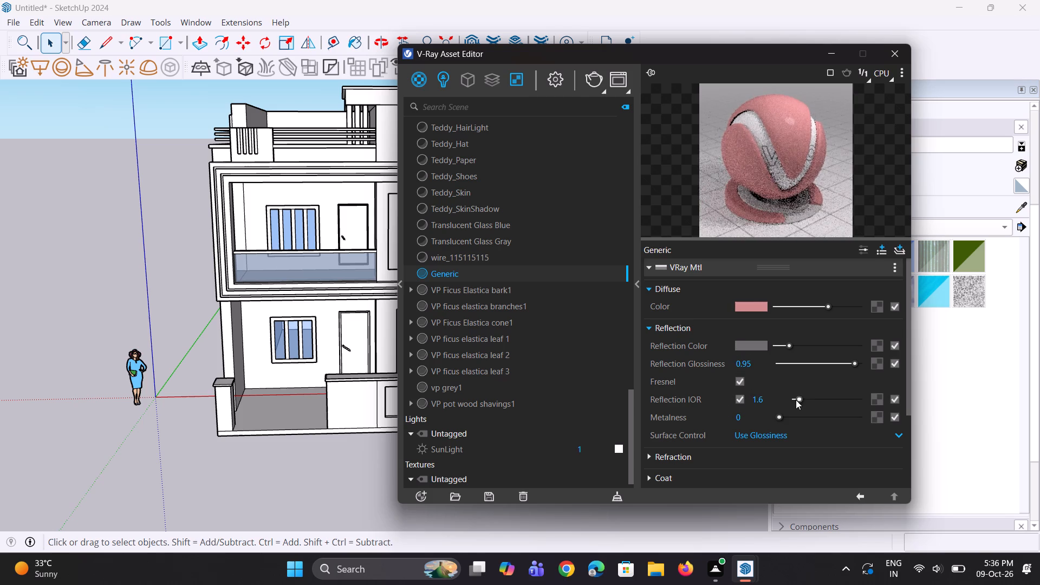
left_click_drag(796, 400, 803, 400)
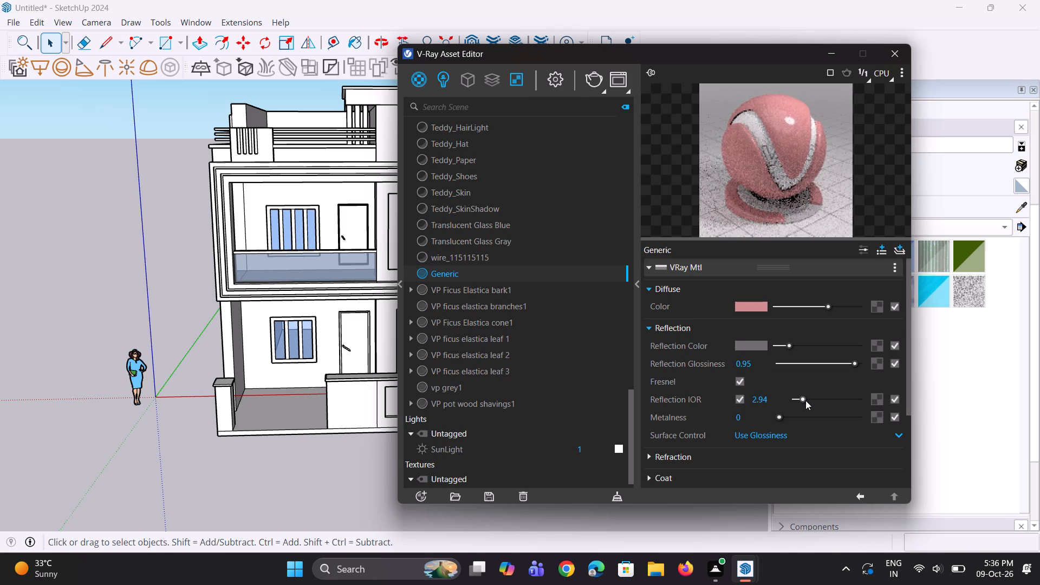
left_click_drag(805, 400, 801, 400)
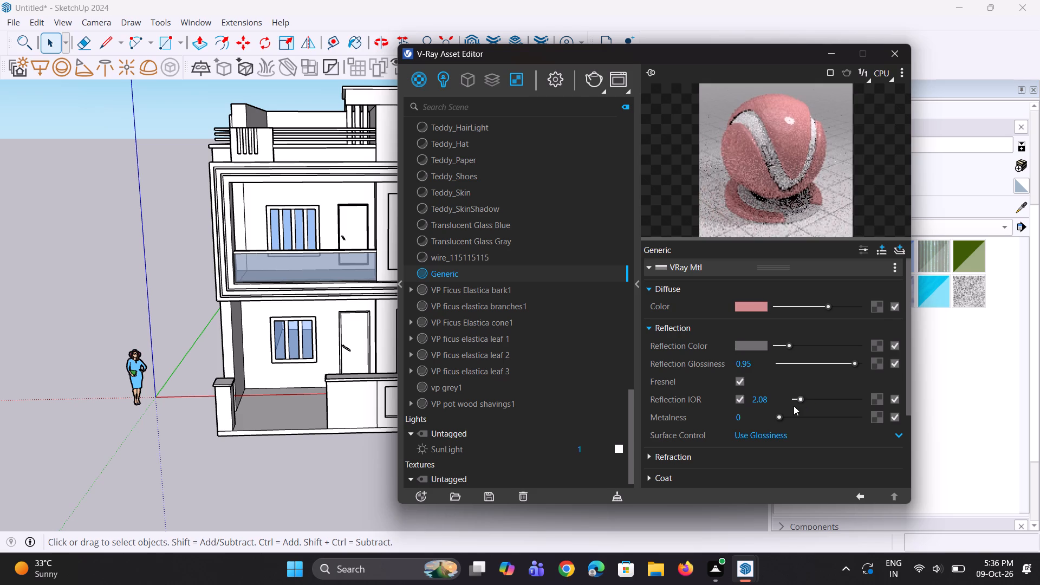
left_click(782, 418)
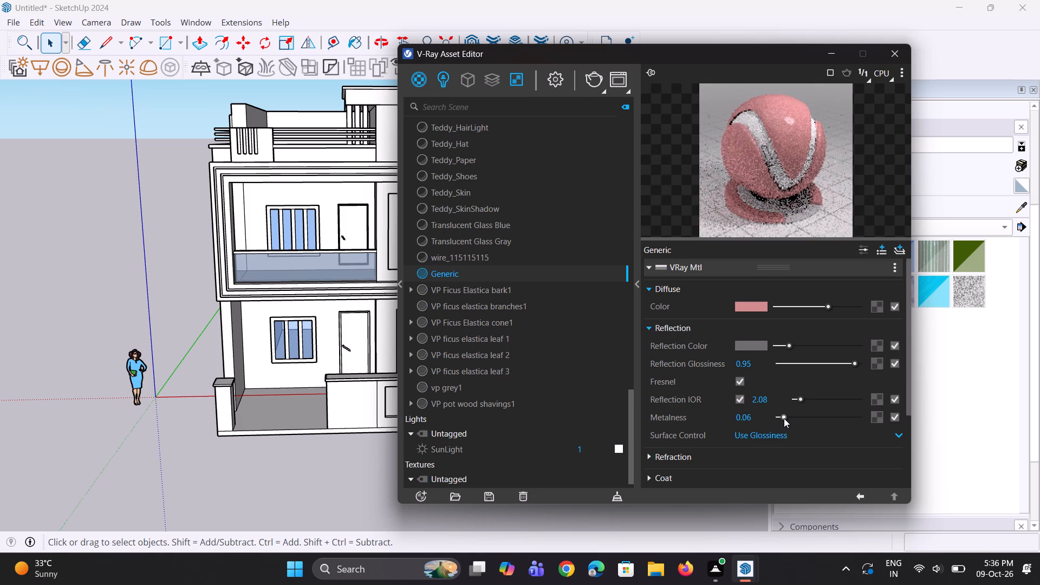
left_click(784, 418)
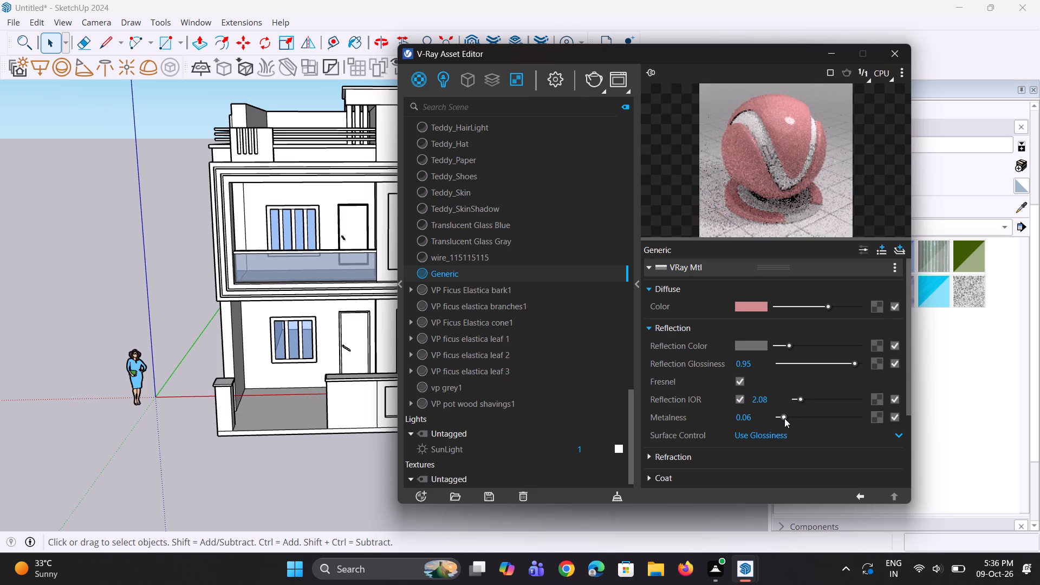
double_click(812, 119)
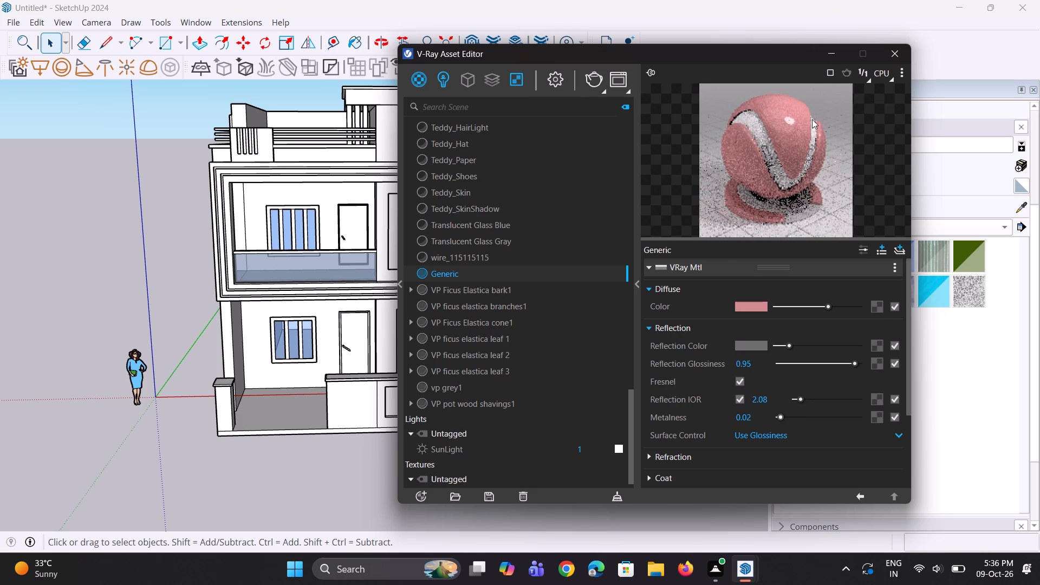
left_click(827, 56)
Paint the front face of the tall rear tower wall and the side of its rooftop block with the pink Generic material.
left_click(822, 165)
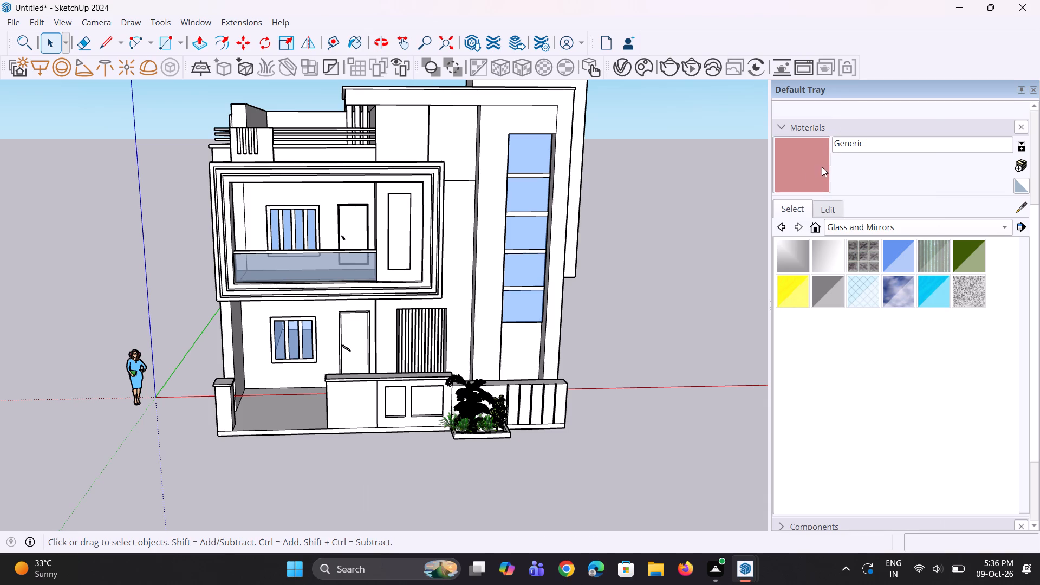
scroll(704, 268, "down", 3)
scroll(583, 112, "up", 5)
left_click(569, 120)
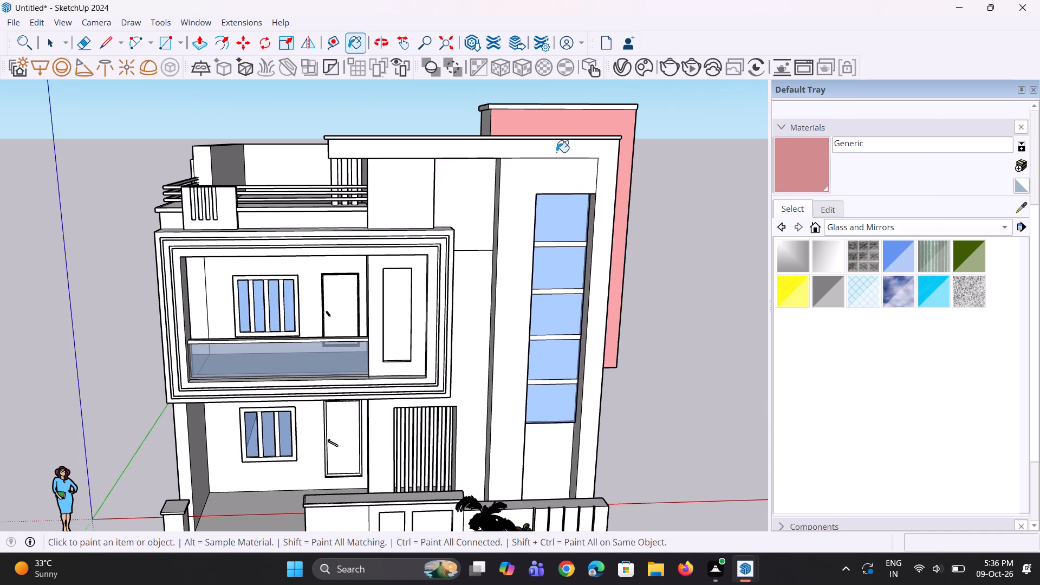
middle_click_drag(492, 174, 605, 194)
scroll(565, 236, "down", 5)
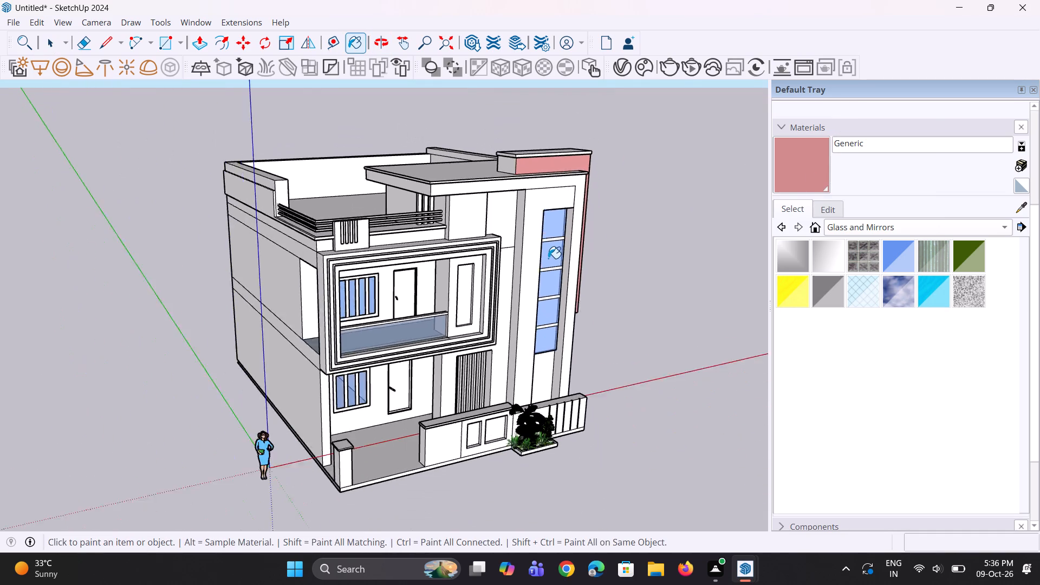
scroll(548, 258, "down", 1)
scroll(575, 194, "up", 9)
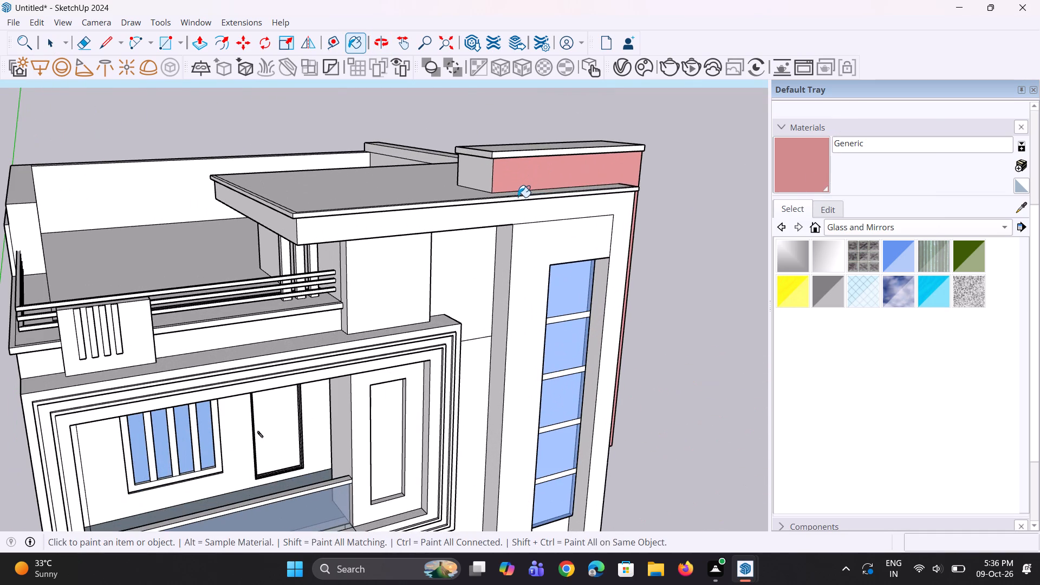
left_click(486, 180)
scroll(506, 196, "down", 3)
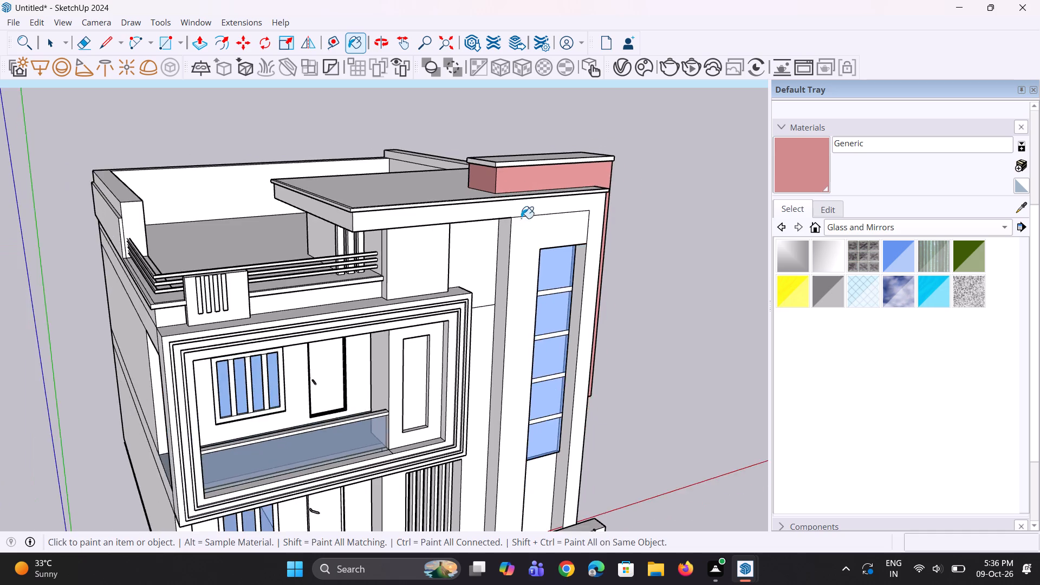
middle_click_drag(518, 230, 422, 188)
scroll(430, 195, "down", 5)
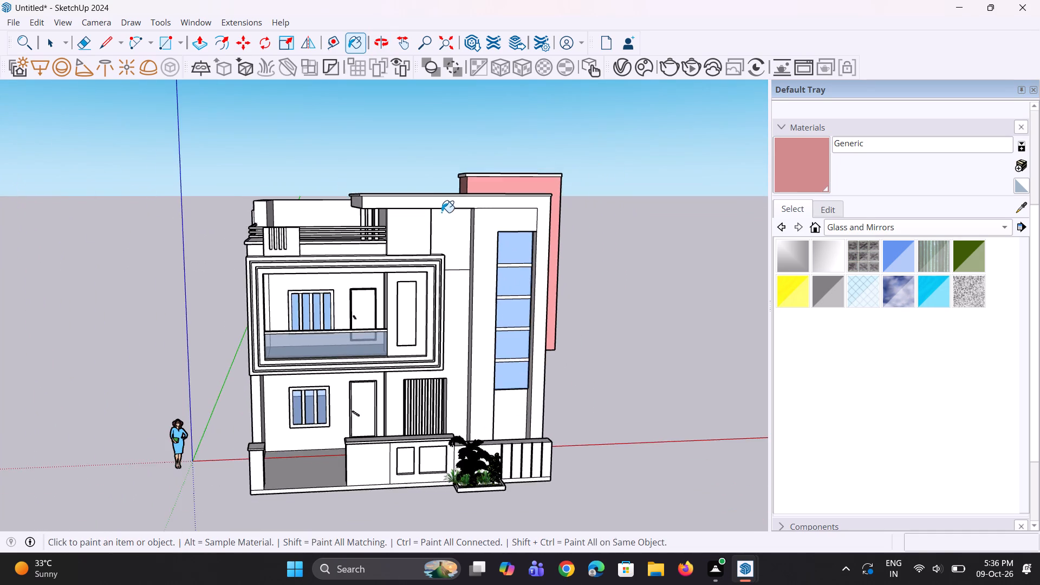
Paint the front, outer side and top of the slotted panel on the terrace railing with the pink Generic material.
scroll(442, 214, "down", 3)
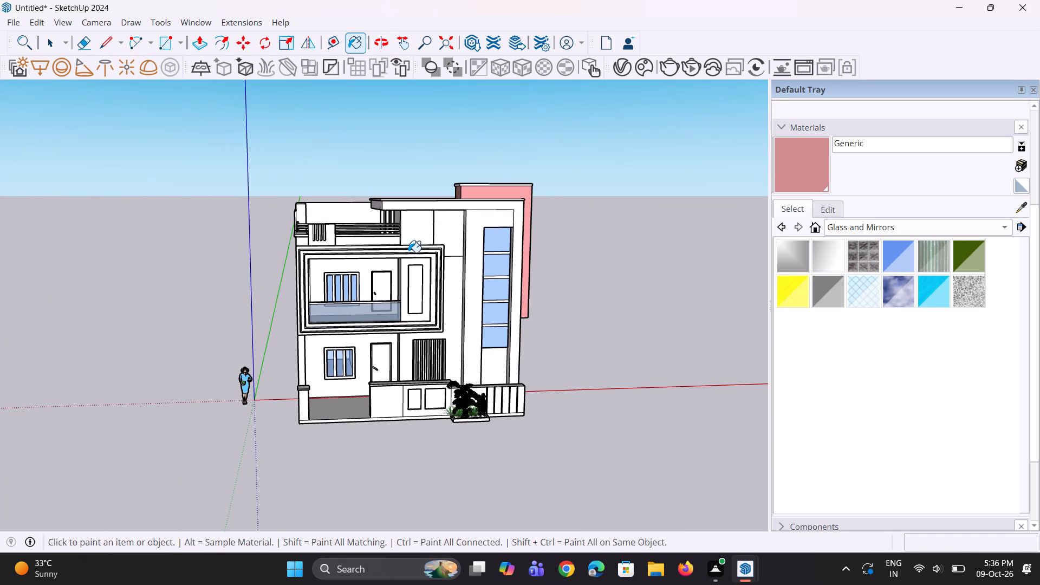
scroll(386, 280, "down", 2)
scroll(319, 260, "up", 5)
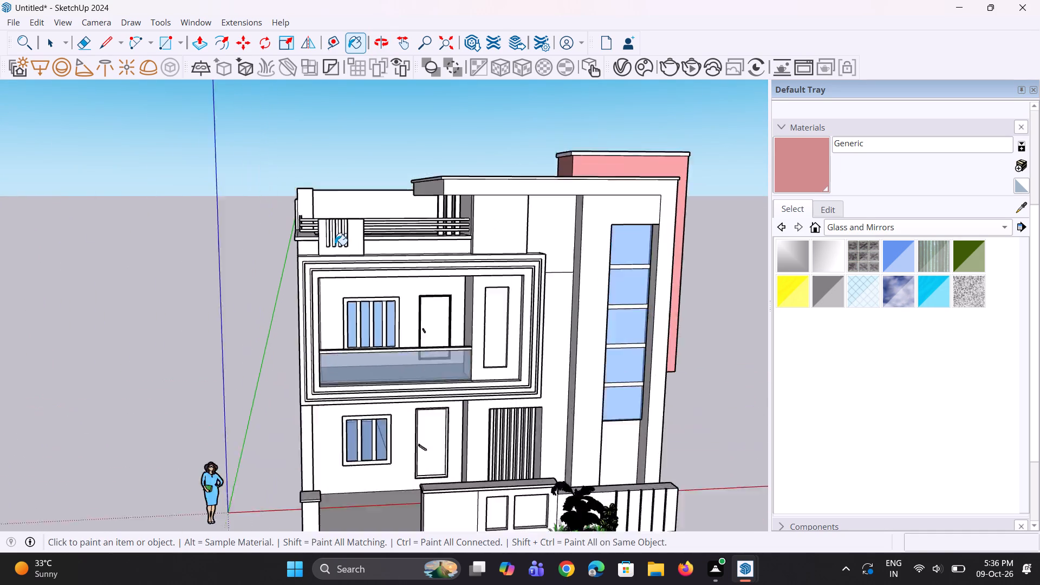
scroll(335, 245, "up", 5)
left_click(360, 247)
middle_click_drag(336, 259, 473, 259)
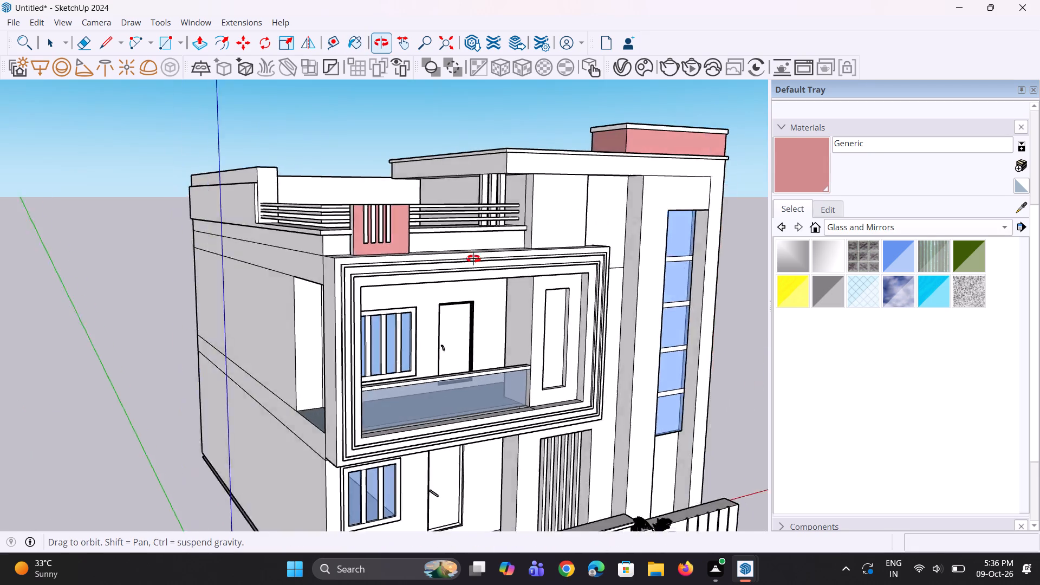
middle_click_drag(473, 259, 577, 259)
scroll(406, 229, "up", 6)
left_click(421, 224)
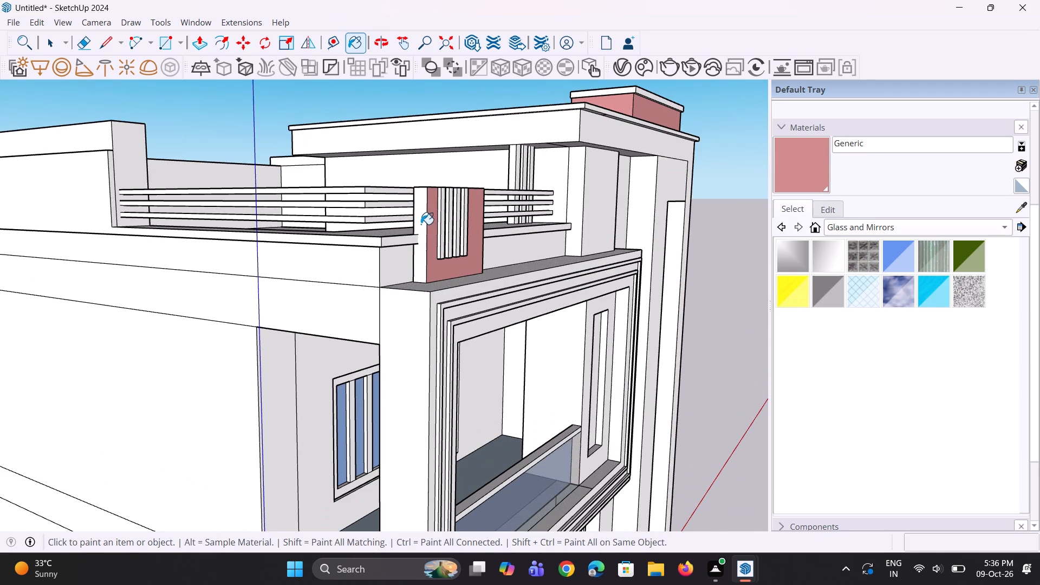
scroll(430, 251, "down", 4)
middle_click_drag(438, 230, 439, 344)
scroll(449, 304, "up", 2)
left_click(449, 304)
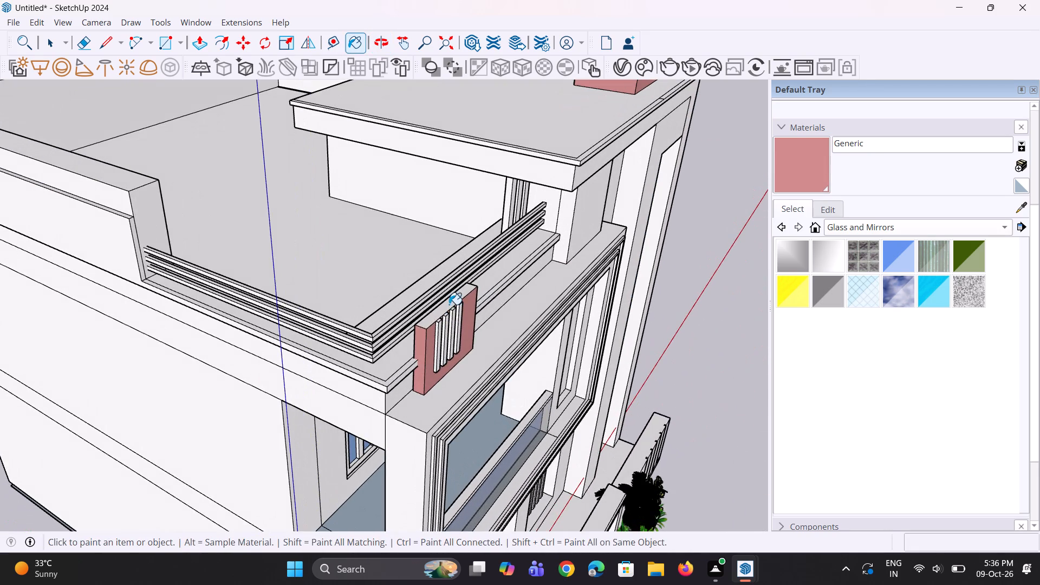
Paint the remaining inner side face of the slotted terrace panel with the pink Generic material.
scroll(476, 300, "down", 2)
middle_click_drag(476, 300, 361, 291)
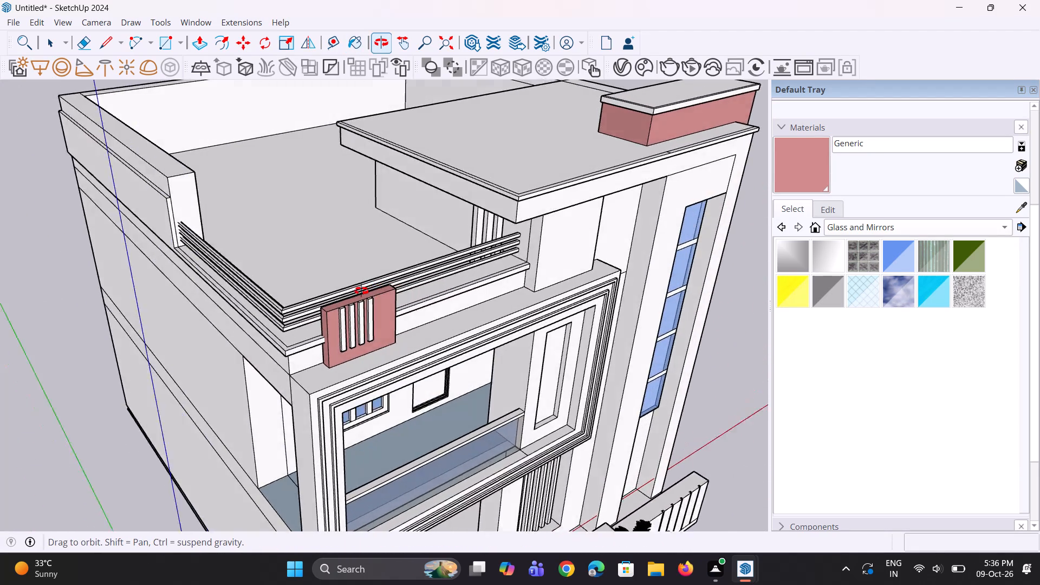
middle_click_drag(361, 291, 323, 291)
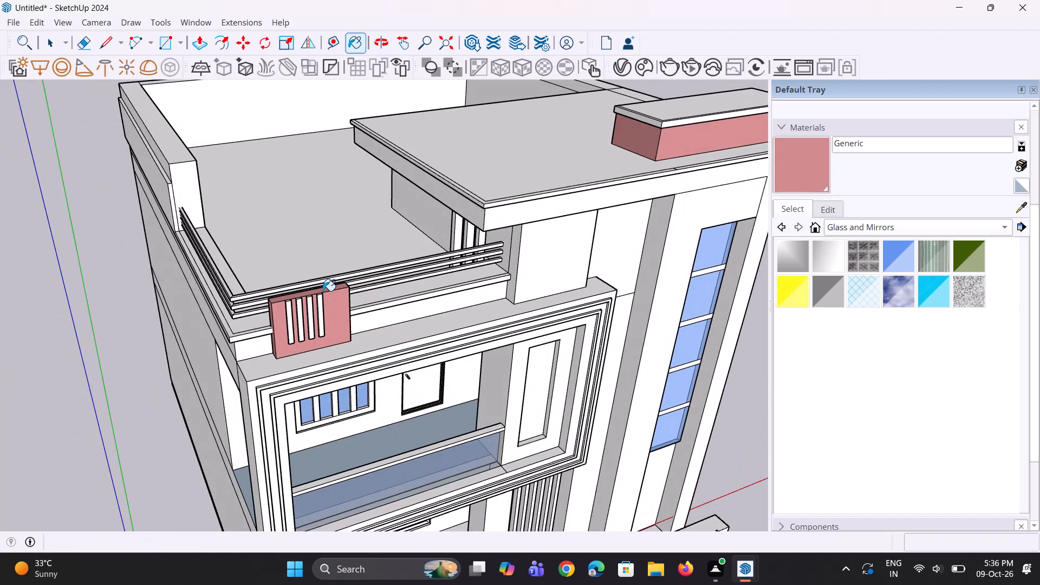
scroll(348, 285, "down", 3)
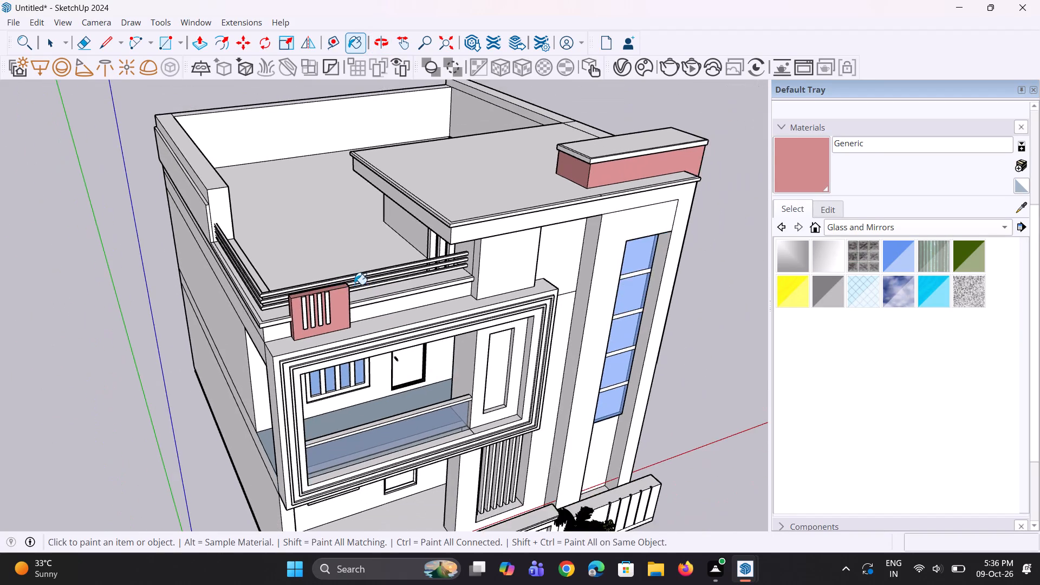
middle_click_drag(361, 314, 85, 298)
scroll(235, 279, "up", 6)
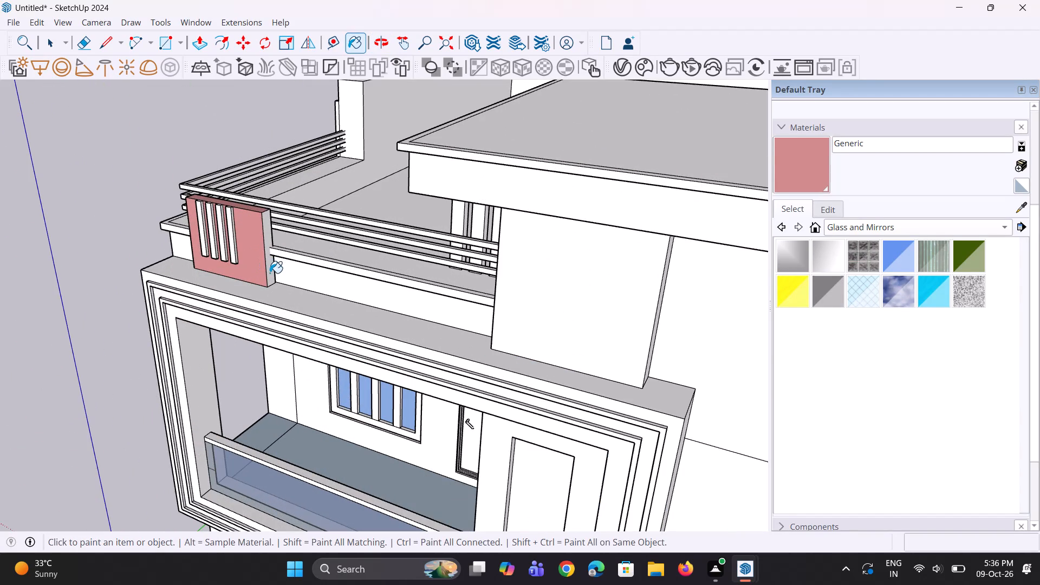
left_click(270, 273)
Paint the front faces of the three slim posts under the terrace roof slab with the pink Generic material.
scroll(271, 277, "down", 3)
middle_click_drag(256, 279, 430, 238)
scroll(431, 238, "down", 1)
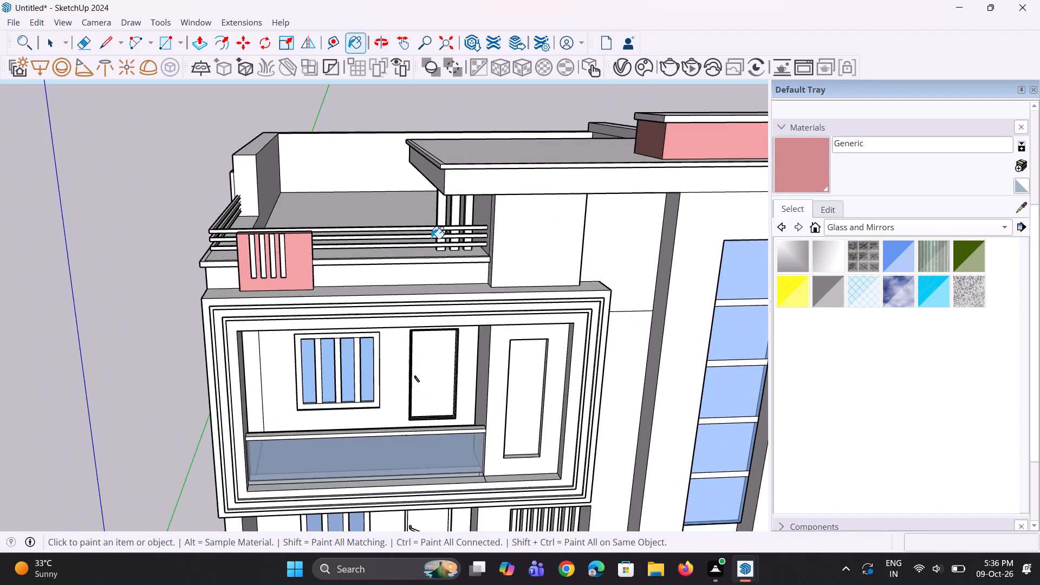
middle_click_drag(428, 238, 428, 194)
scroll(439, 194, "up", 2)
scroll(500, 151, "up", 2)
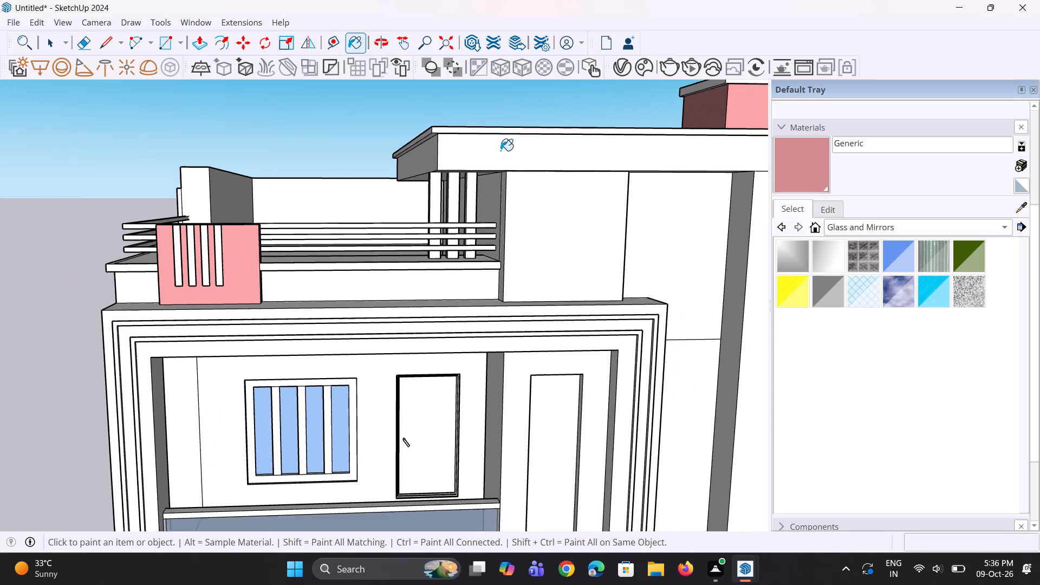
left_click(471, 203)
left_click(448, 210)
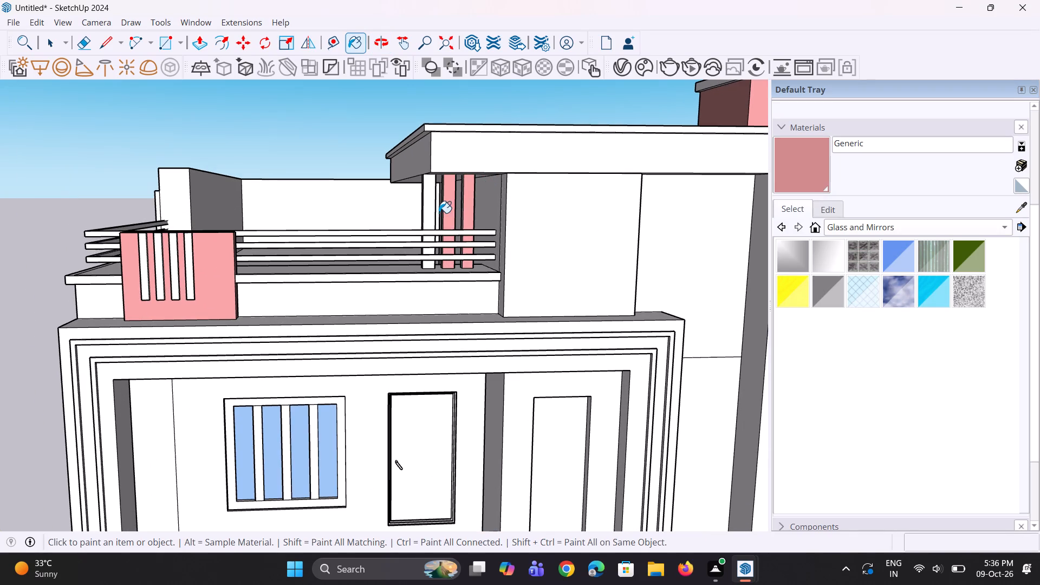
left_click(433, 213)
Paint the side faces of the three slim terrace posts, on the side toward the slotted panel, with the pink Generic material.
middle_click_drag(440, 230, 718, 238)
scroll(484, 214, "up", 10)
left_click(464, 210)
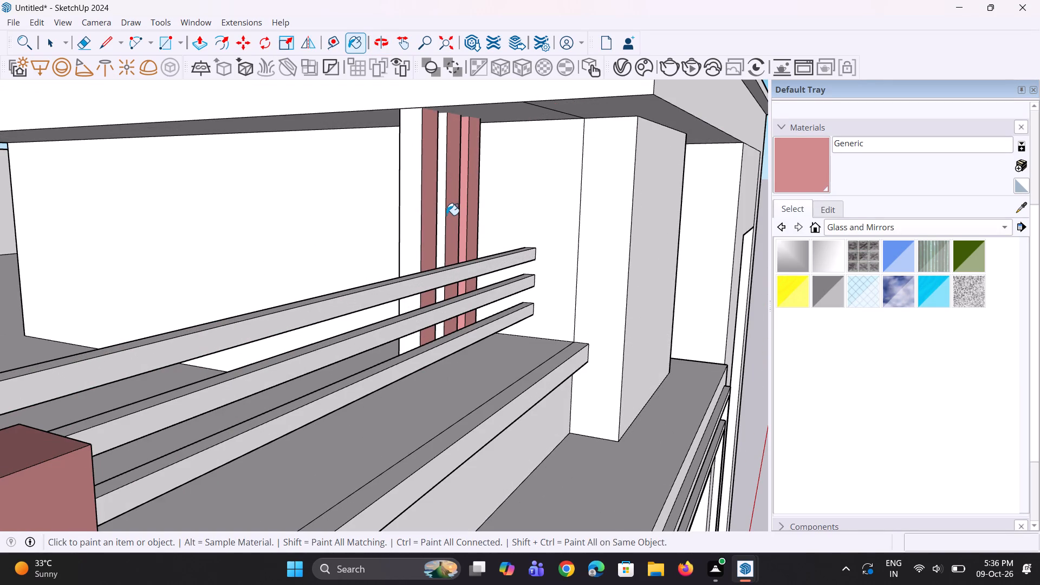
left_click(440, 214)
left_click(417, 227)
Paint the rear faces of the three slim terrace posts with the pink Generic material.
middle_click_drag(407, 243, 576, 248)
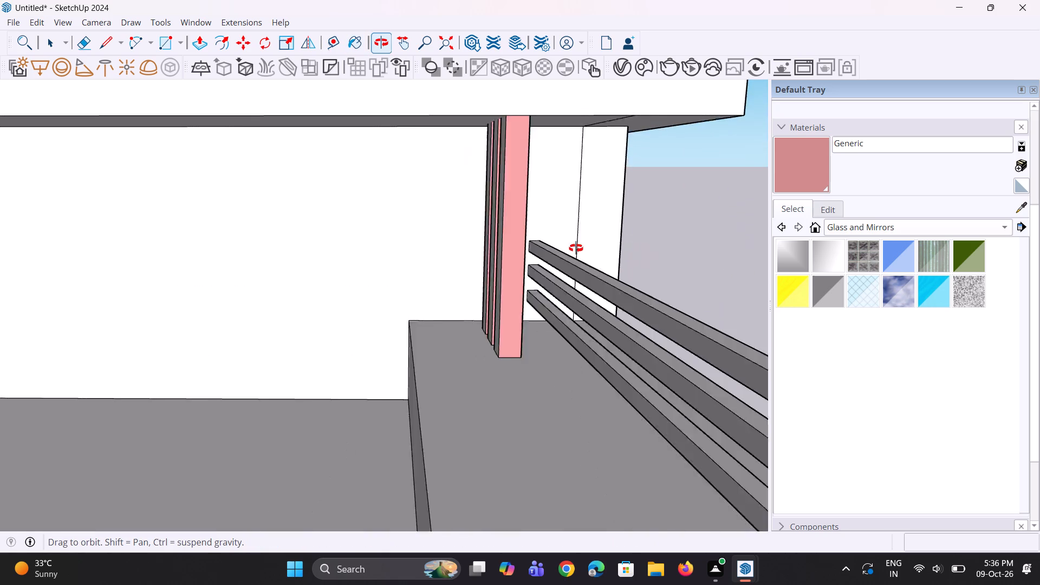
middle_click_drag(576, 248, 757, 254)
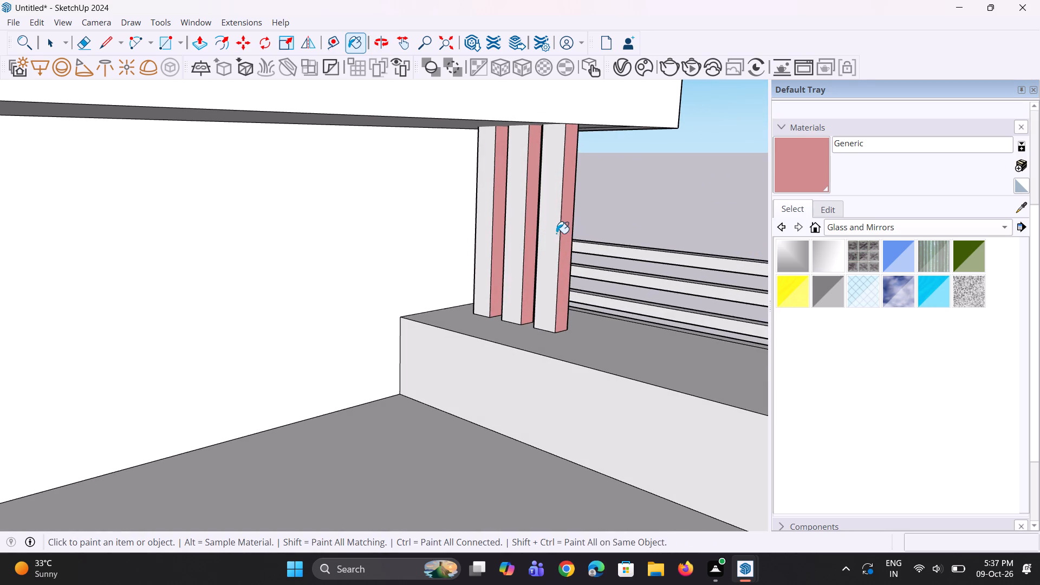
left_click(553, 232)
left_click(520, 226)
left_click(489, 224)
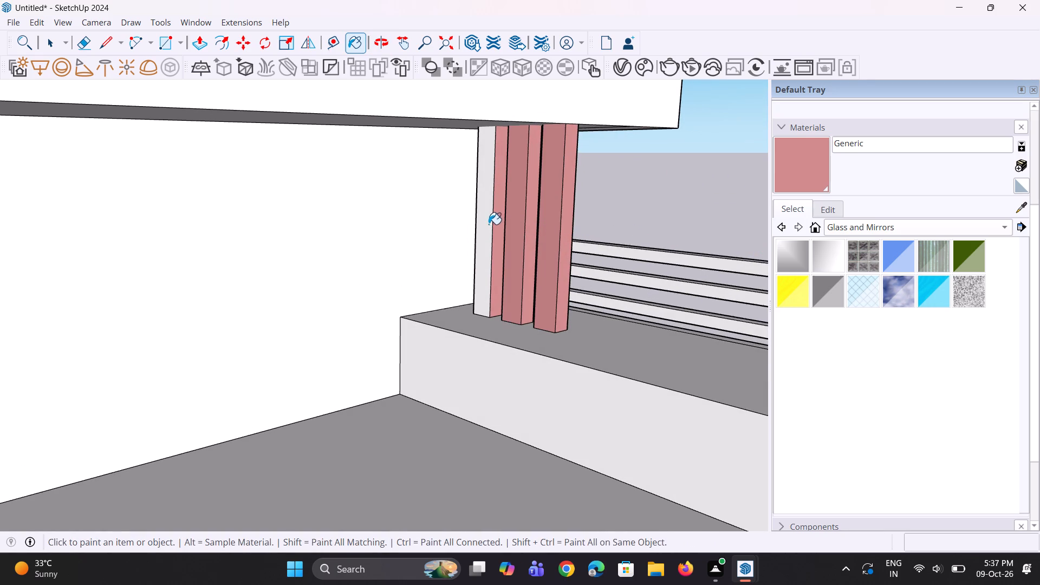
scroll(461, 255, "down", 10)
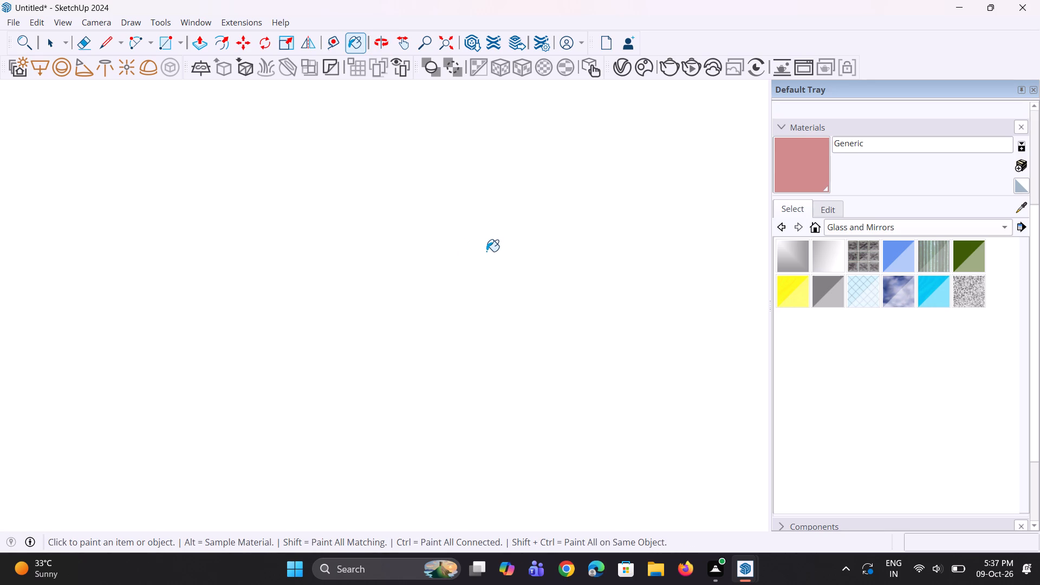
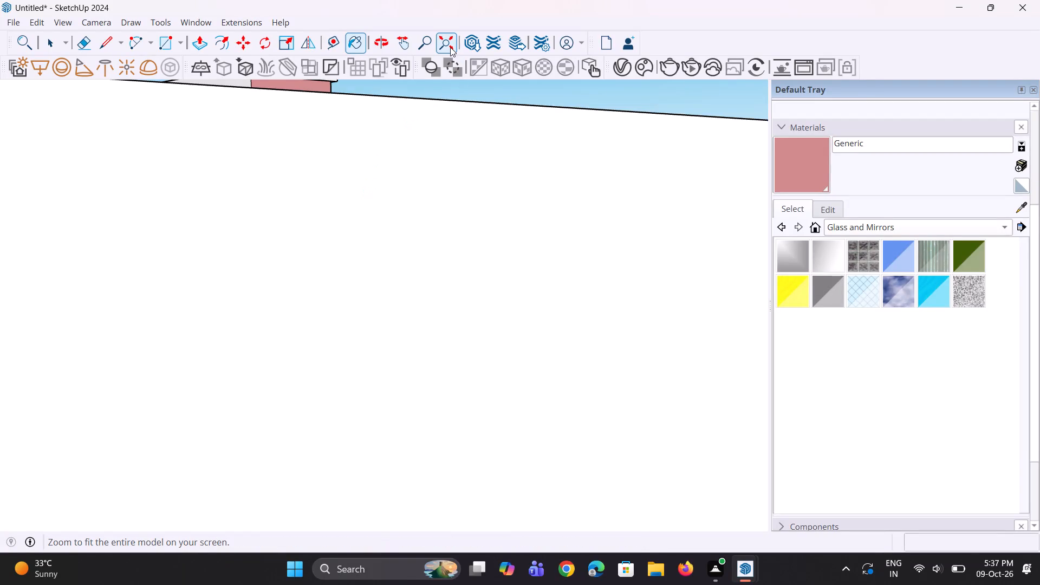
Examine the whole house from its front corner, focusing on the facade around the framed first-floor balcony and pink terrace accents.
scroll(362, 250, "down", 4)
middle_click_drag(433, 261, 304, 298)
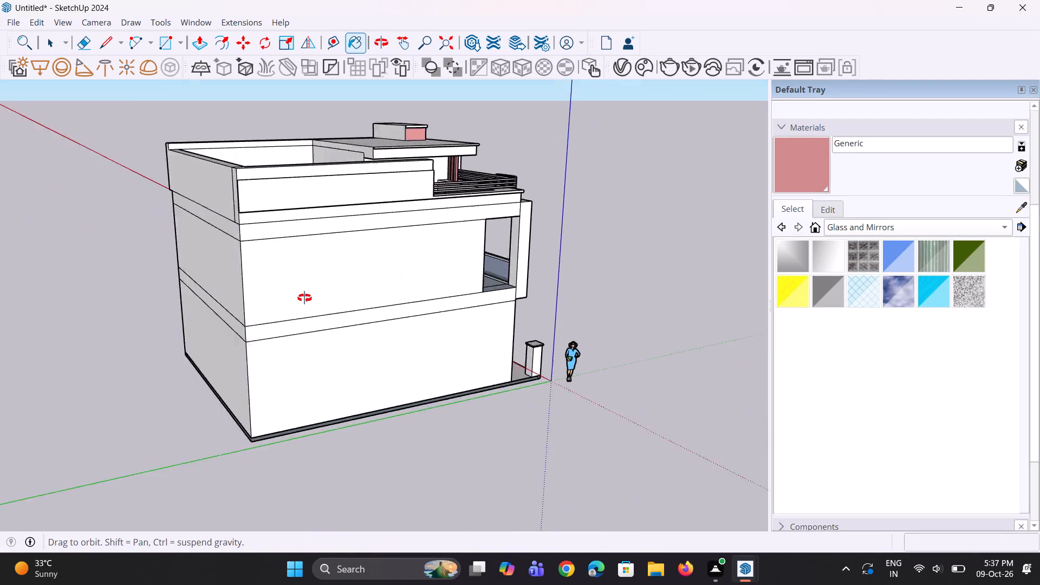
middle_click_drag(304, 298, 5, 263)
middle_click_drag(302, 292, 251, 302)
scroll(316, 223, "up", 1)
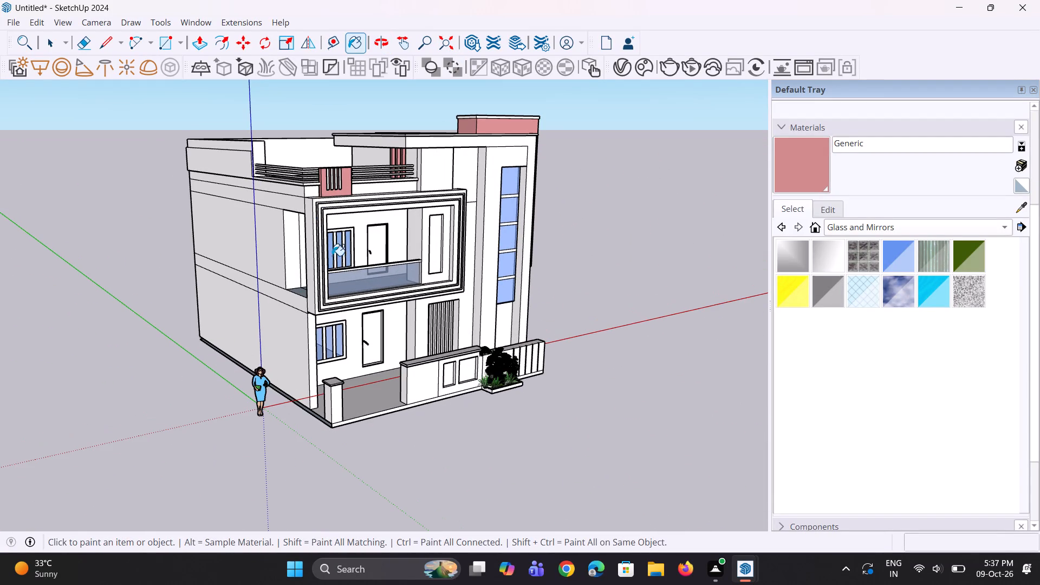
scroll(311, 261, "up", 1)
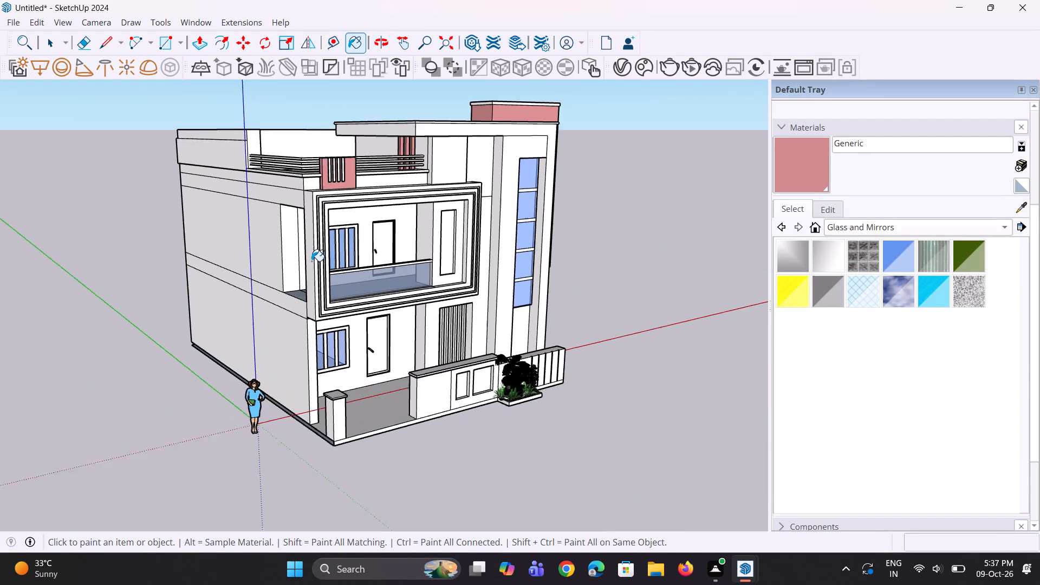
scroll(311, 261, "up", 1)
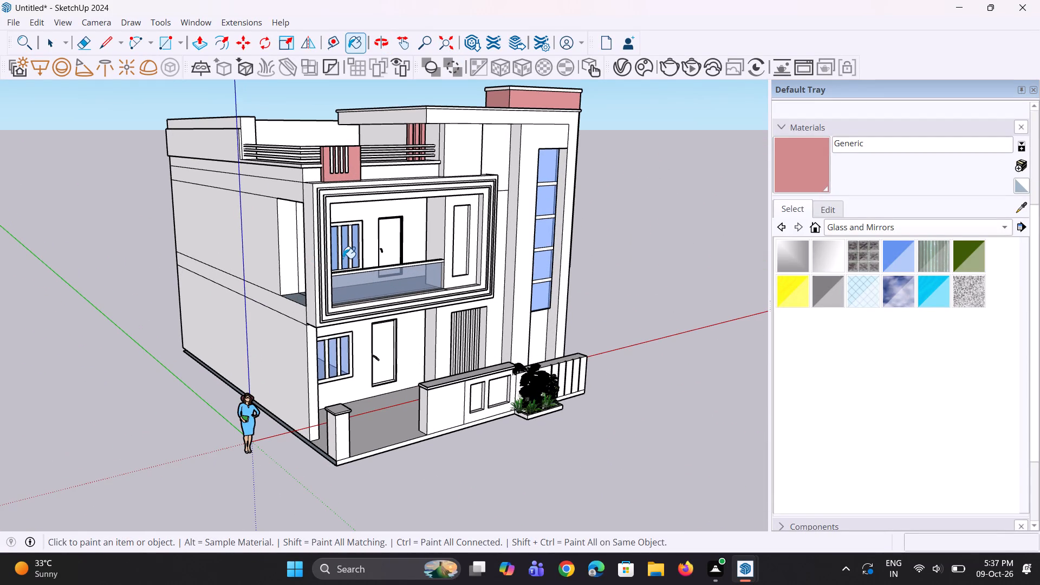
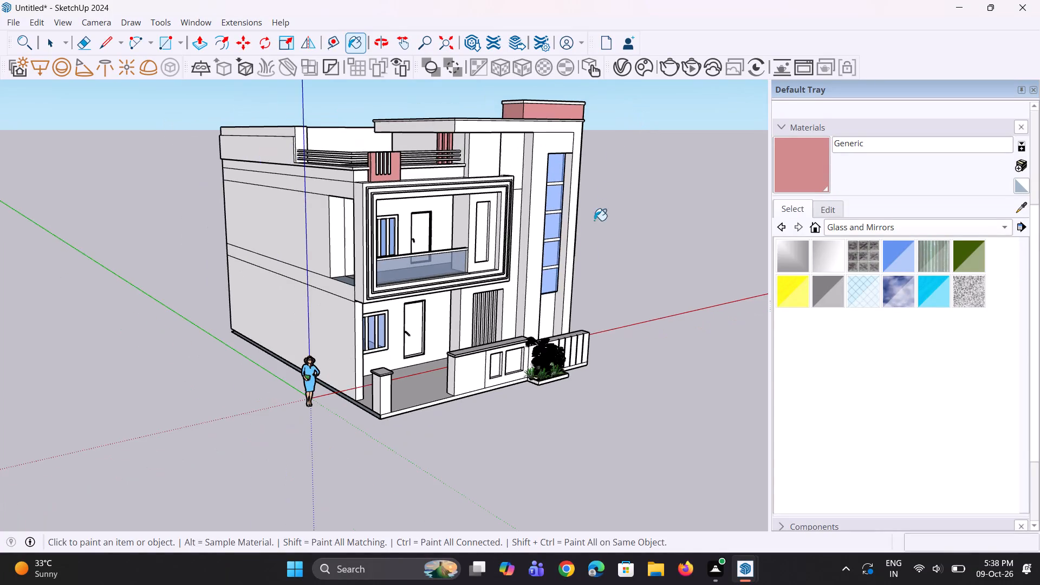
Lighten the diffuse colour of the pink Generic V-Ray material used on the terrace and tower accents.
middle_click_drag(581, 269, 543, 269)
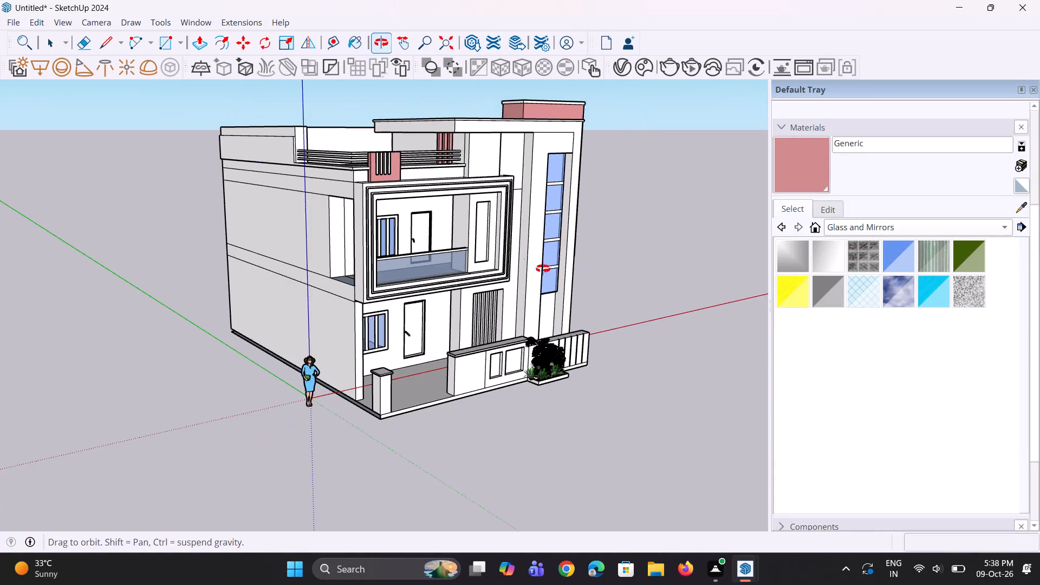
middle_click_drag(543, 269, 465, 262)
scroll(620, 168, "up", 3)
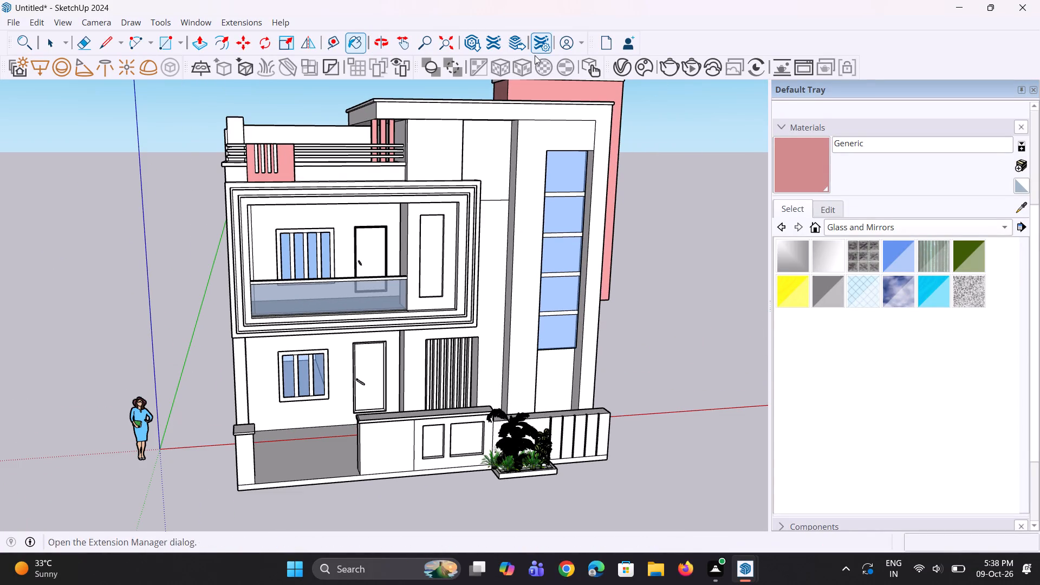
left_click(612, 66)
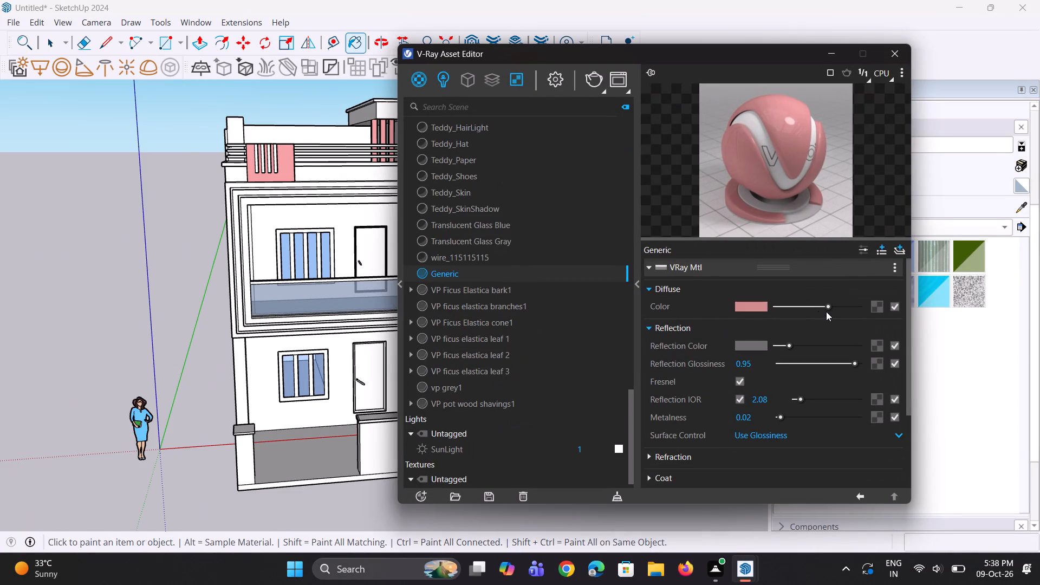
left_click_drag(826, 311, 818, 310)
left_click_drag(832, 308, 840, 308)
left_click_drag(840, 308, 842, 308)
left_click(831, 47)
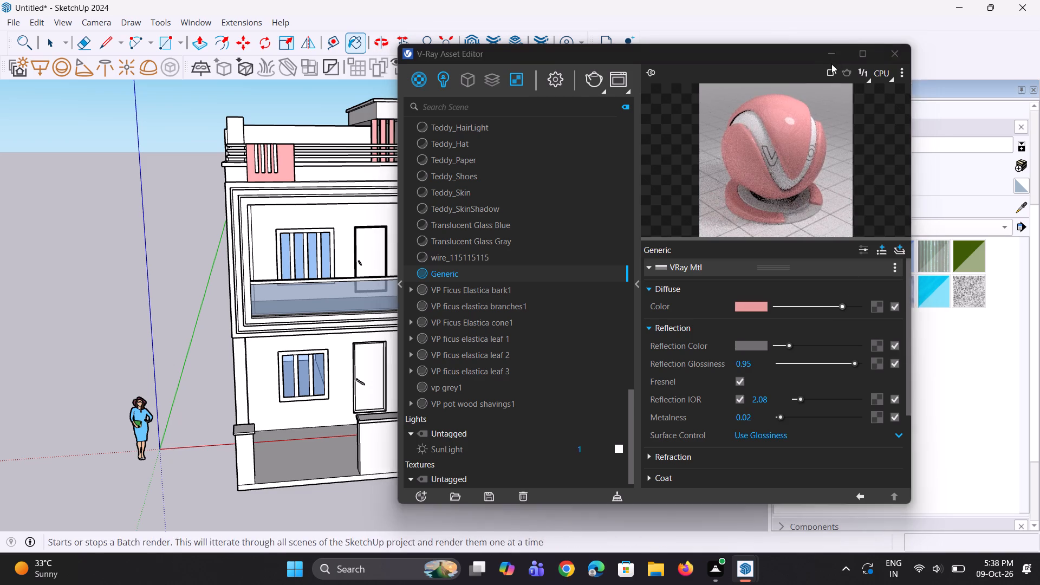
Examine the whole front facade from several angles and distances to judge the lightened pink accents.
scroll(628, 288, "down", 1)
key("space")
key("space")
left_click(691, 249)
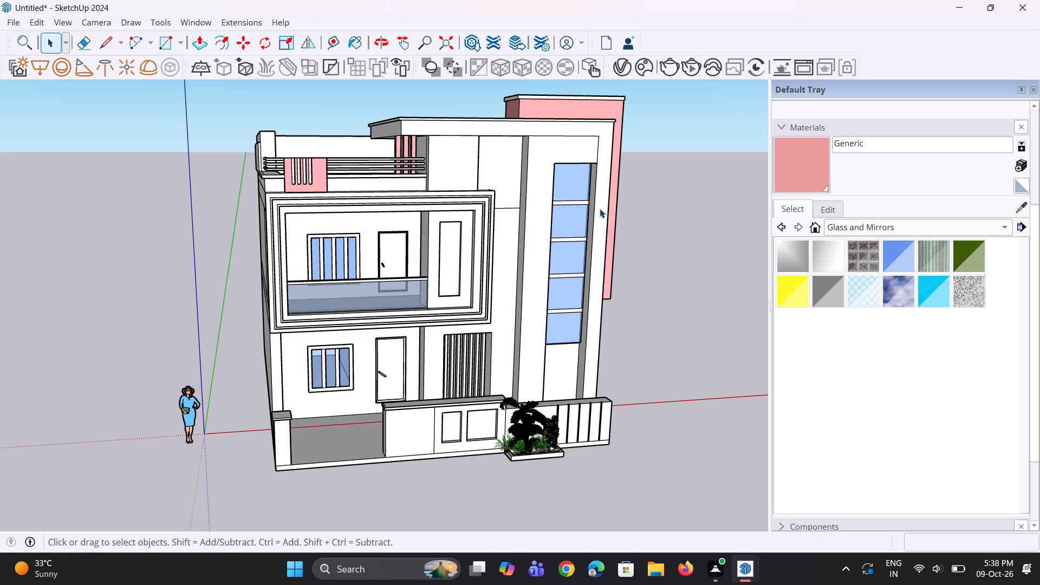
scroll(596, 168, "down", 3)
middle_click_drag(576, 230, 530, 229)
scroll(556, 233, "down", 2)
middle_click_drag(634, 223, 622, 212)
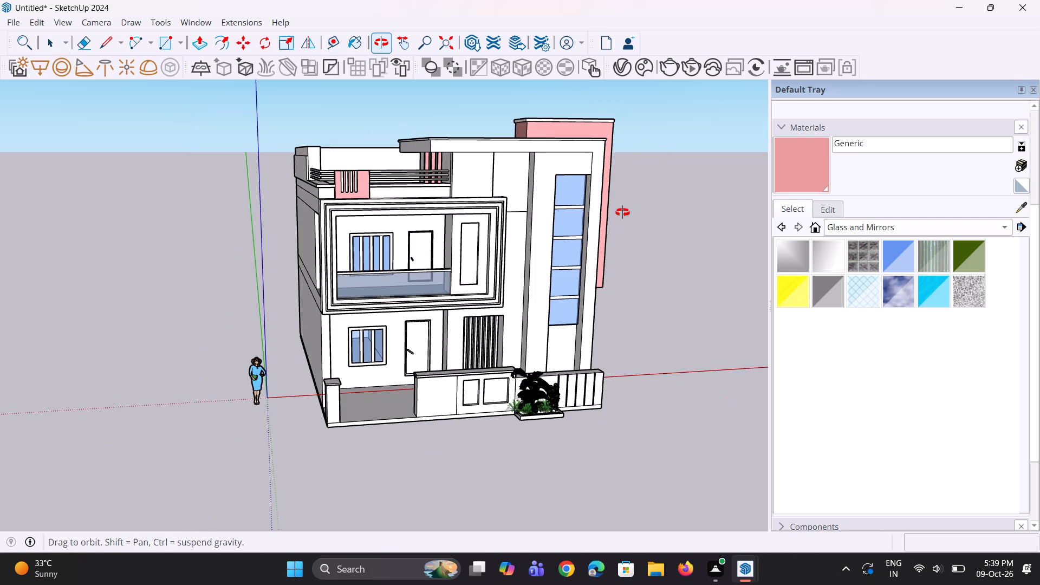
middle_click_drag(622, 212, 575, 214)
scroll(401, 117, "up", 4)
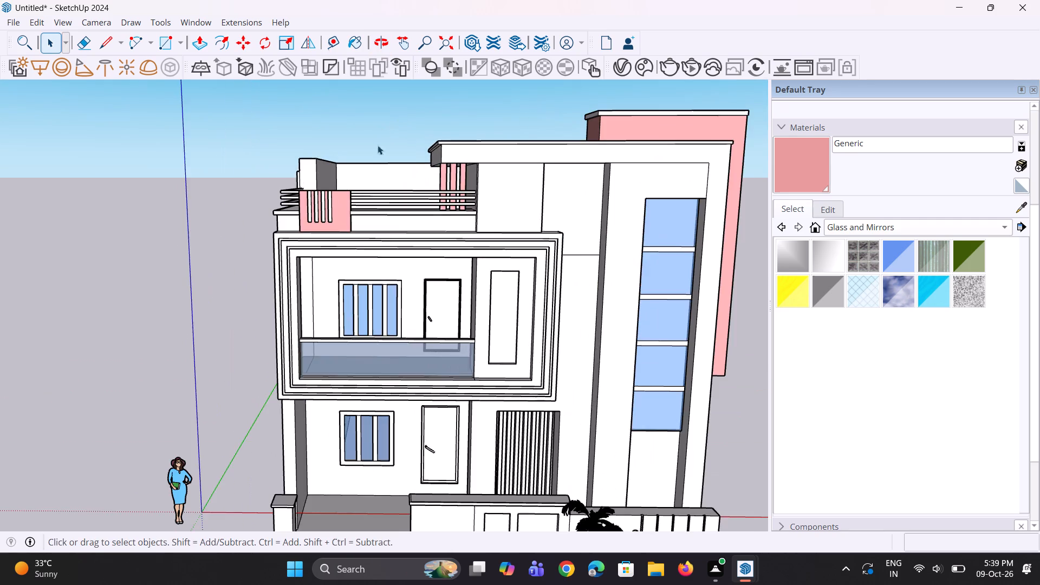
middle_click_drag(377, 147, 386, 134)
scroll(373, 156, "down", 3)
middle_click_drag(376, 175, 387, 170)
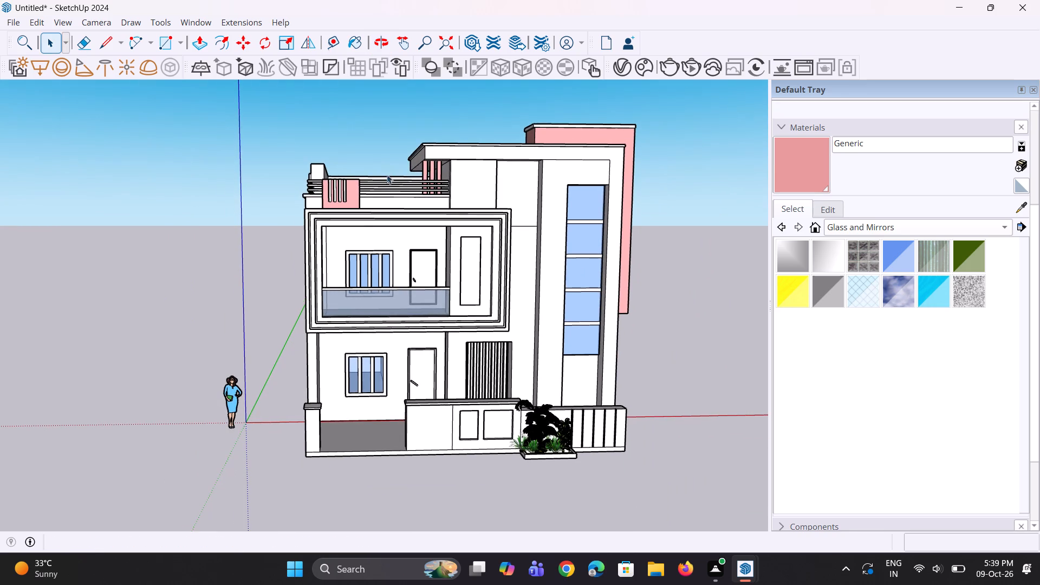
scroll(396, 185, "down", 3)
middle_click_drag(425, 204, 450, 235)
scroll(613, 219, "up", 2)
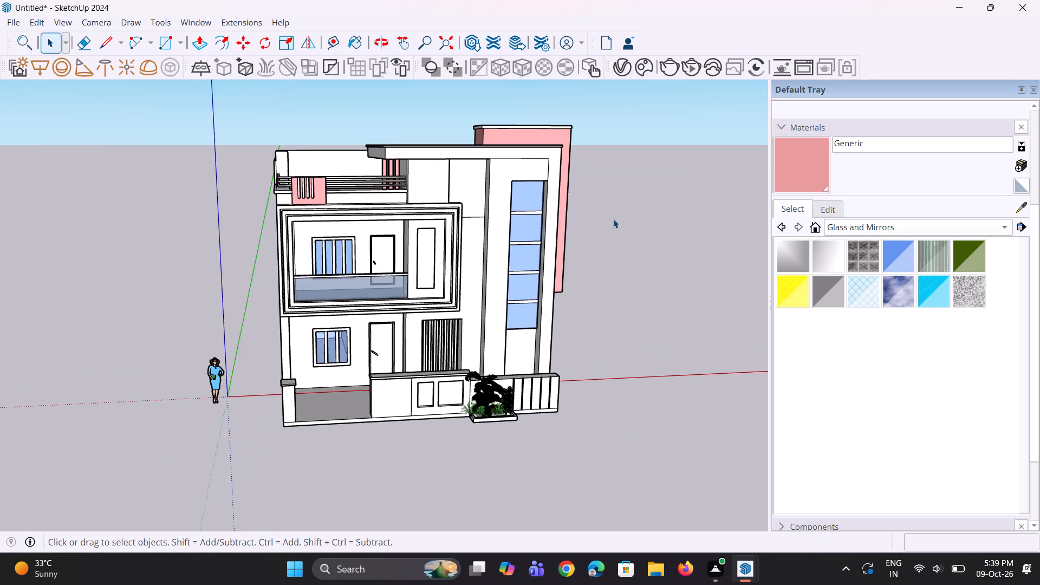
scroll(604, 214, "up", 1)
scroll(577, 220, "down", 1)
middle_click(576, 221)
scroll(576, 238, "down", 4)
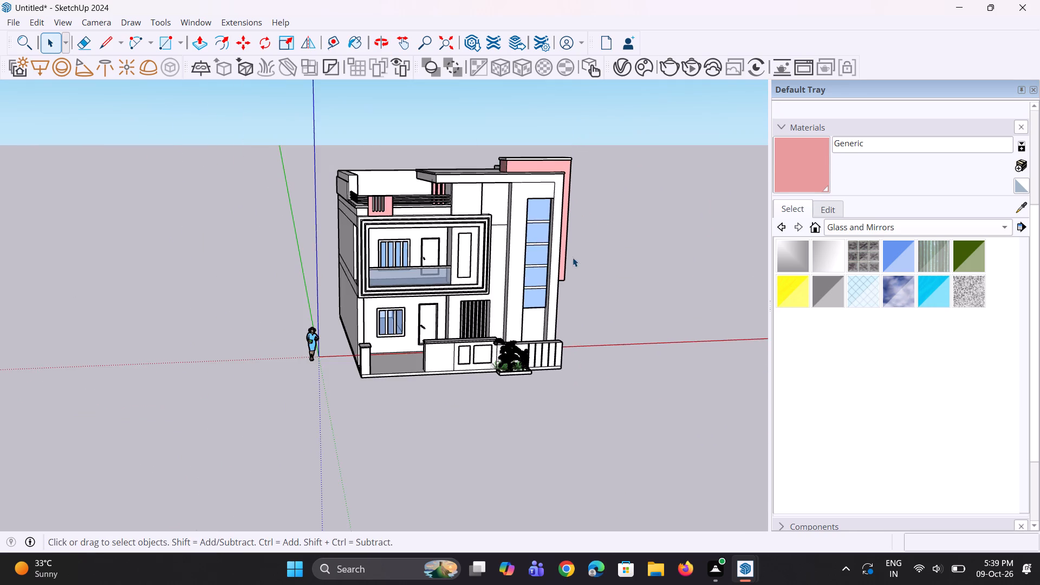
middle_click_drag(574, 261, 575, 248)
scroll(608, 197, "up", 4)
middle_click_drag(608, 191, 620, 197)
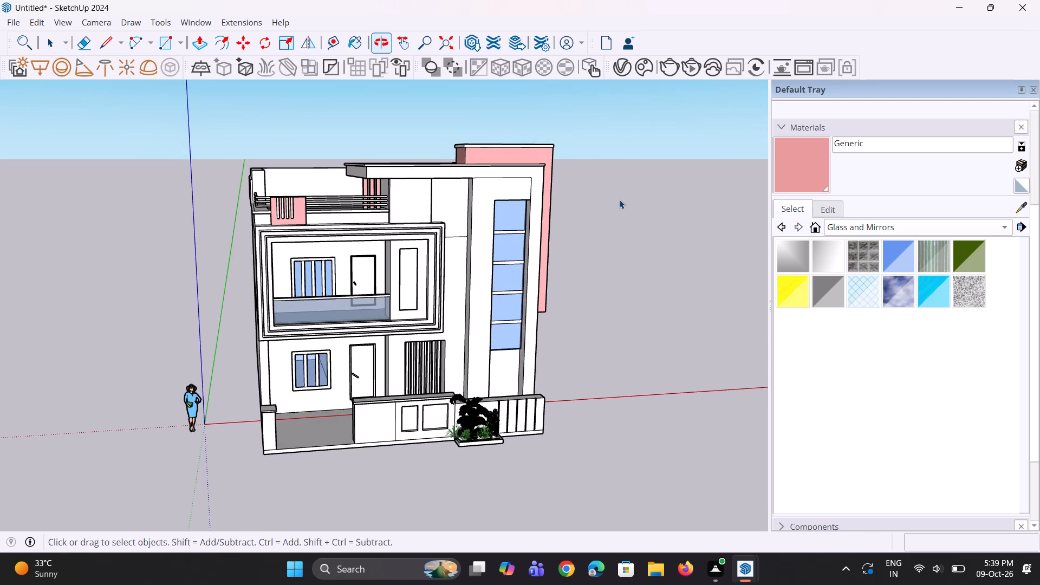
scroll(612, 199, "up", 2)
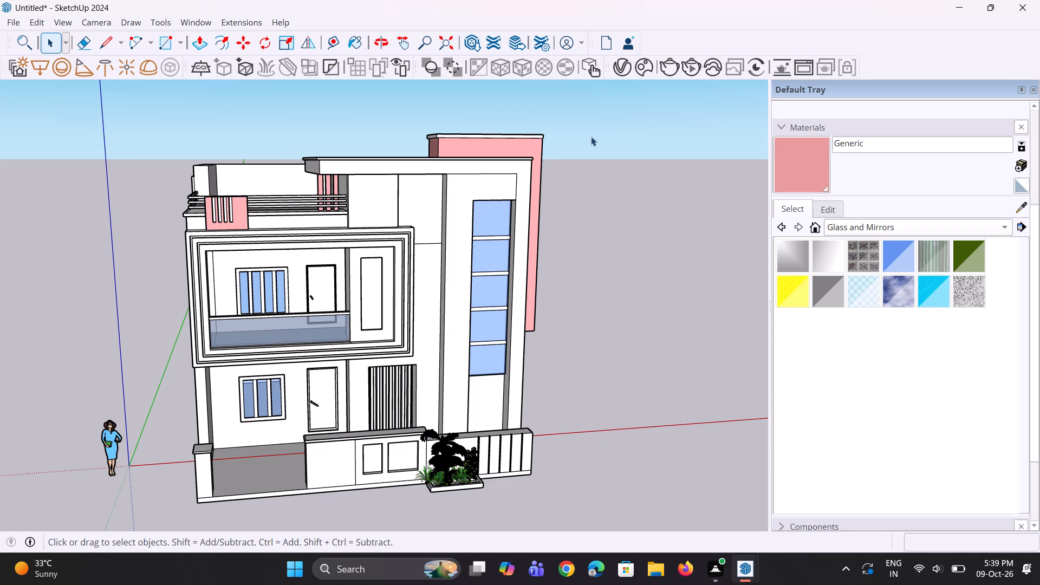
scroll(636, 183, "down", 2)
middle_click_drag(647, 242, 613, 188)
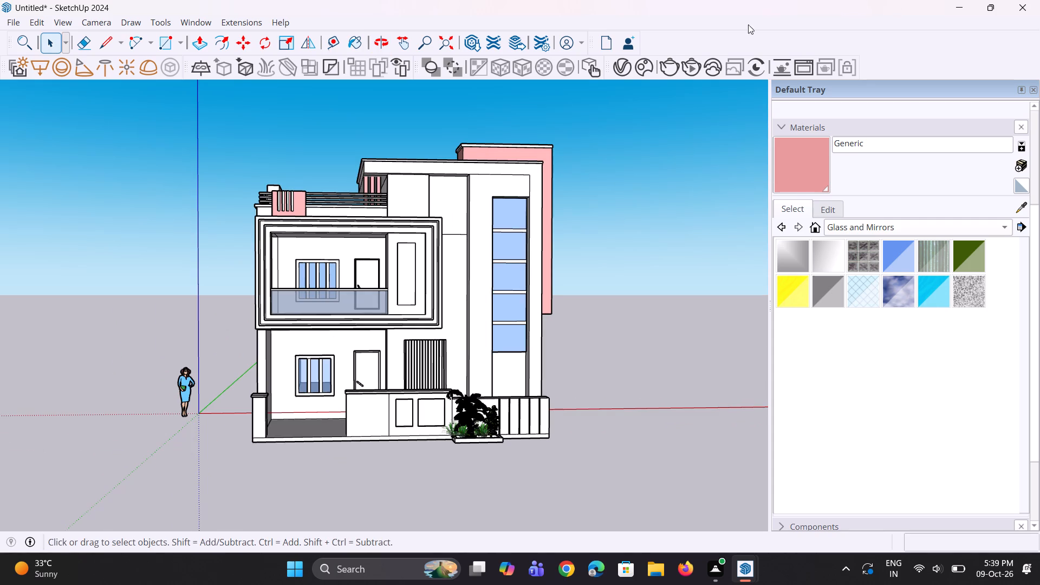
Create a new generic V-Ray material and set its diffuse colour to a light peach.
double_click(629, 69)
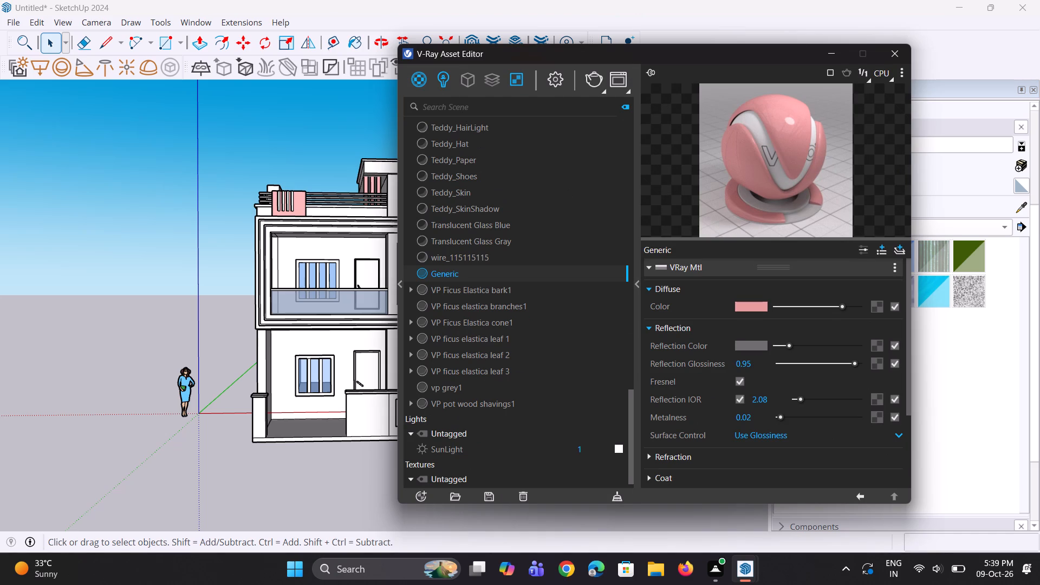
right_click(420, 82)
left_click(452, 103)
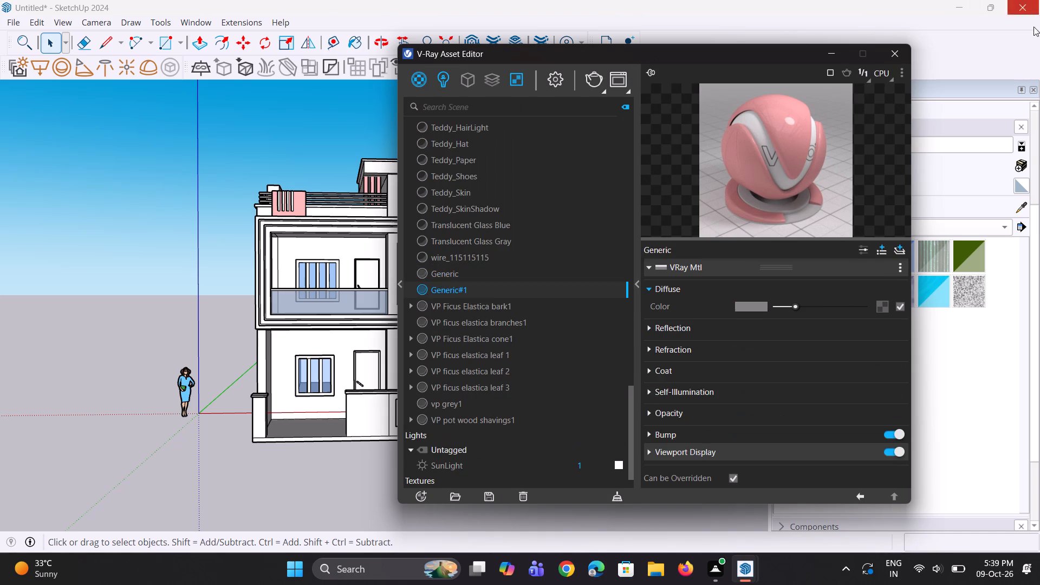
left_click(758, 307)
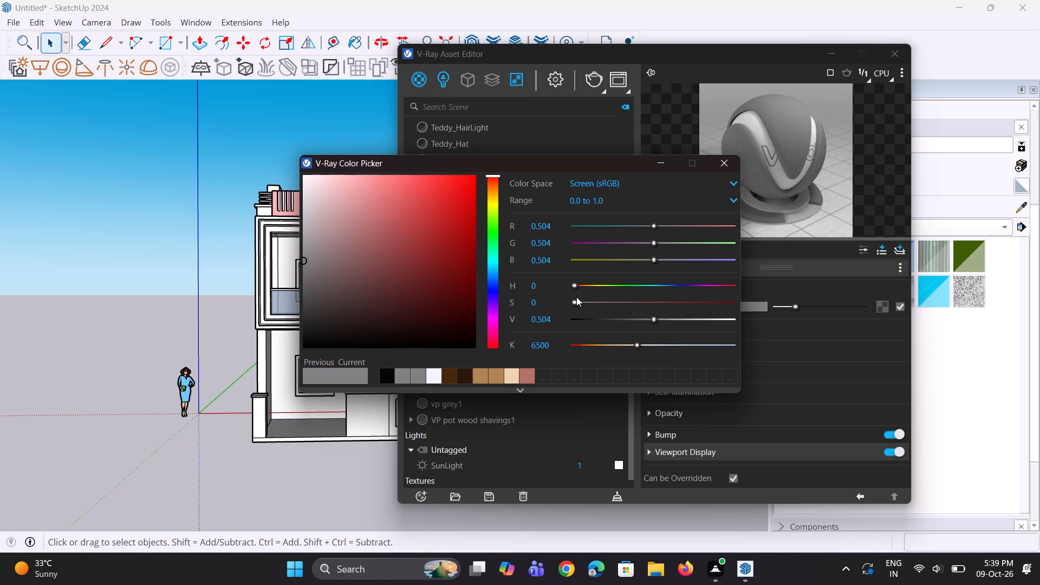
left_click_drag(490, 177, 494, 184)
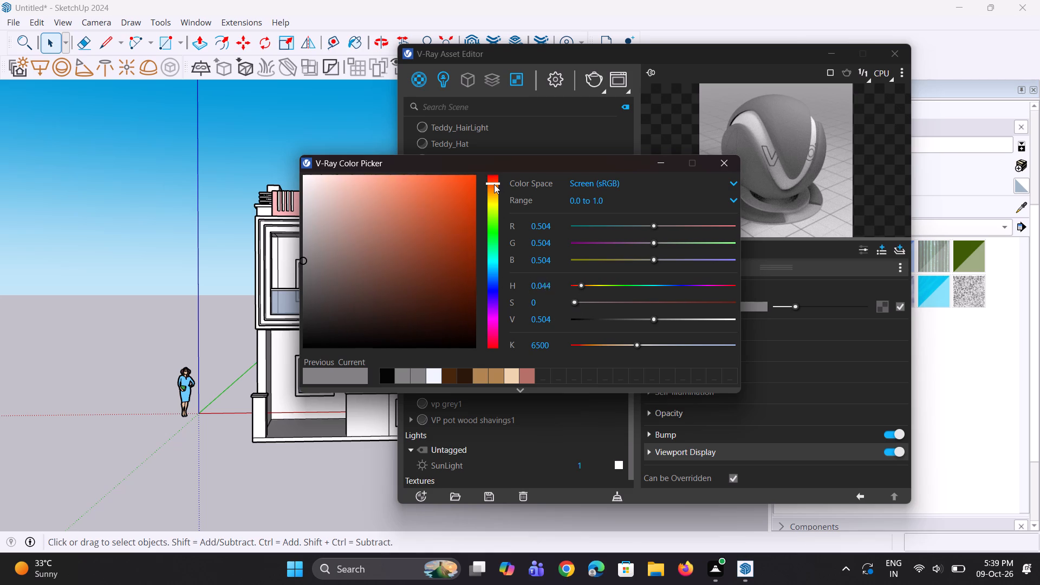
left_click_drag(494, 184, 494, 188)
left_click_drag(361, 208, 352, 196)
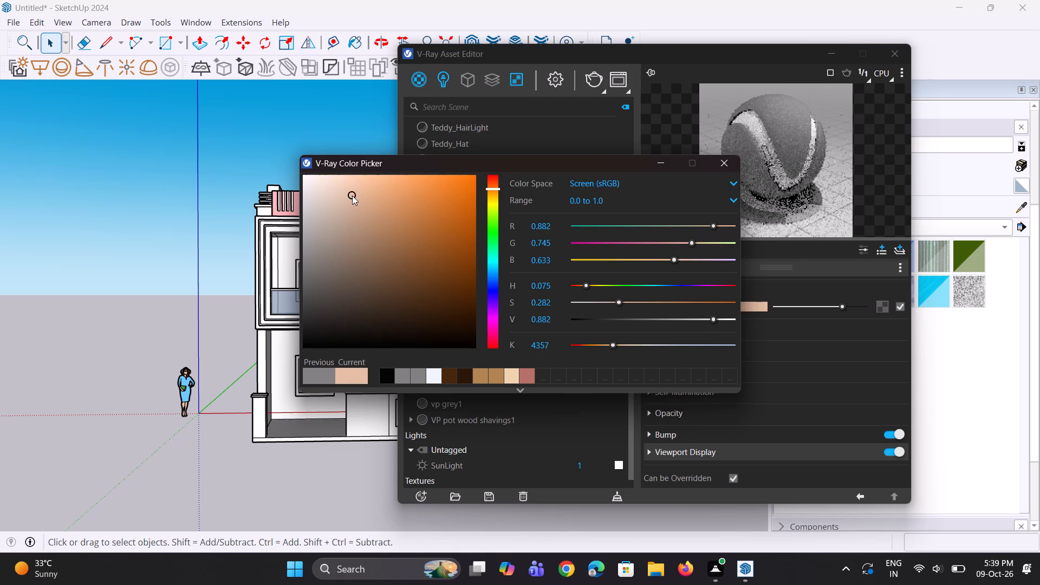
left_click_drag(352, 196, 335, 193)
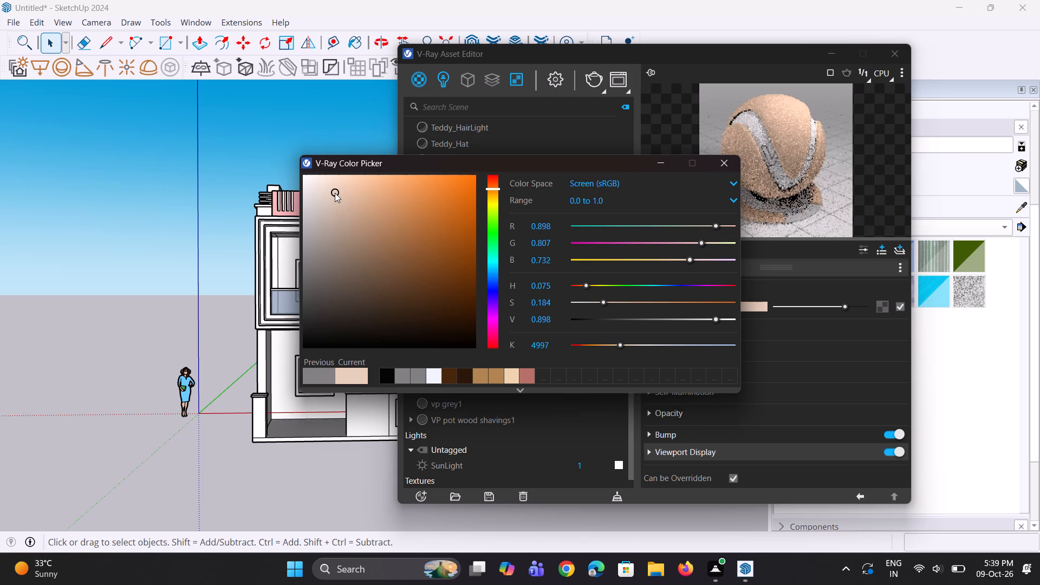
left_click_drag(335, 193, 346, 198)
left_click_drag(346, 198, 347, 194)
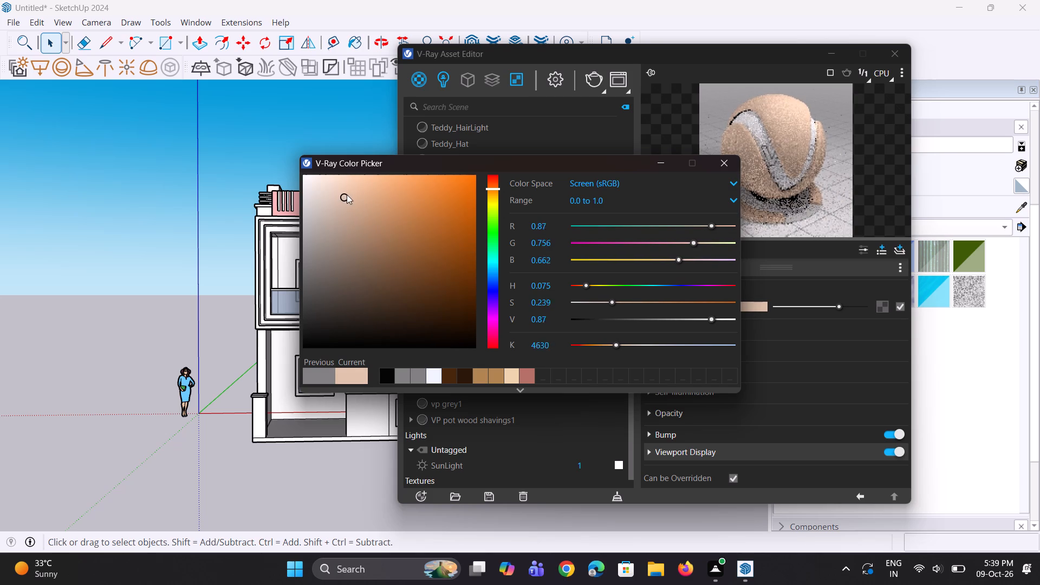
left_click_drag(347, 194, 348, 184)
left_click(665, 166)
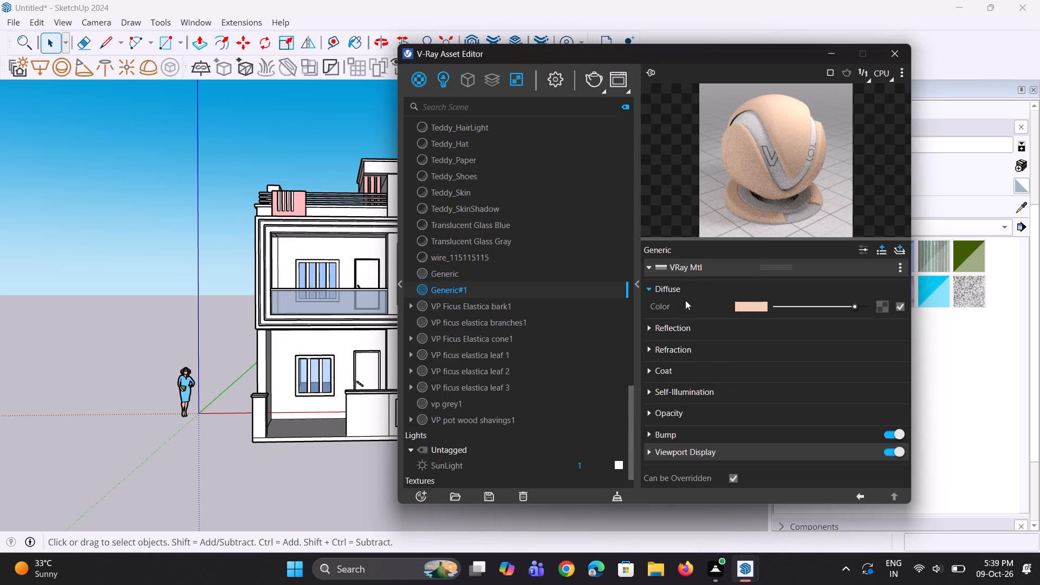
Give the peach material a dark grey reflection colour and a reflection glossiness of 0.958.
left_click(669, 327)
left_click_drag(776, 343, 785, 343)
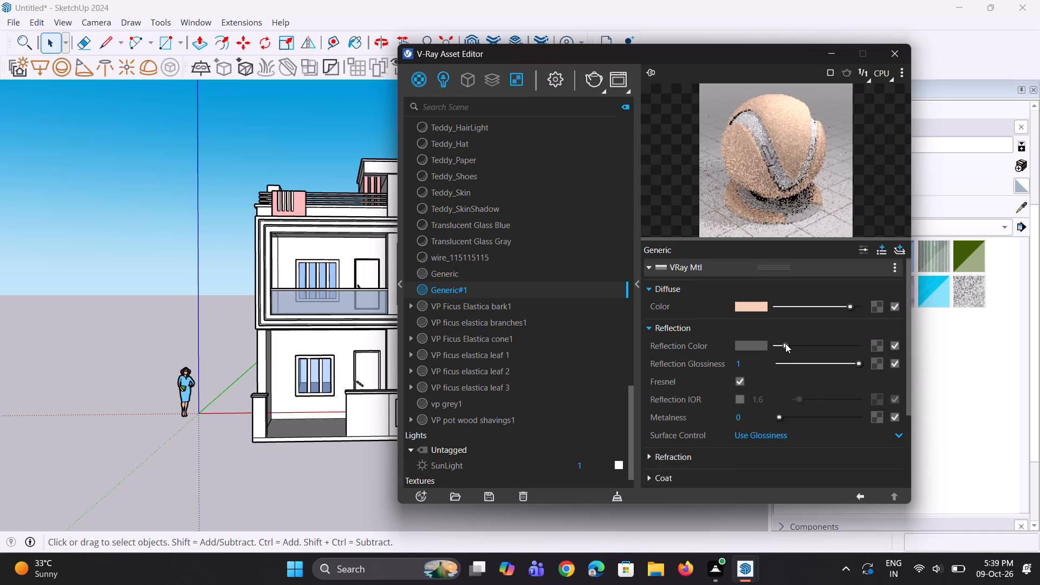
left_click_drag(785, 343, 788, 343)
left_click_drag(750, 358, 719, 361)
type("0.")
type("958")
key("Return")
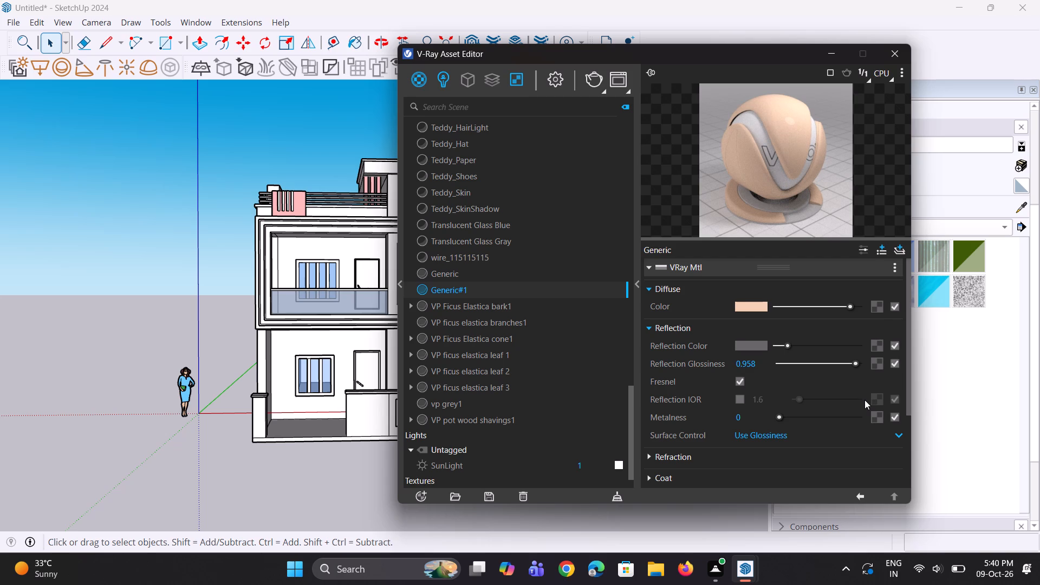
left_click(739, 399)
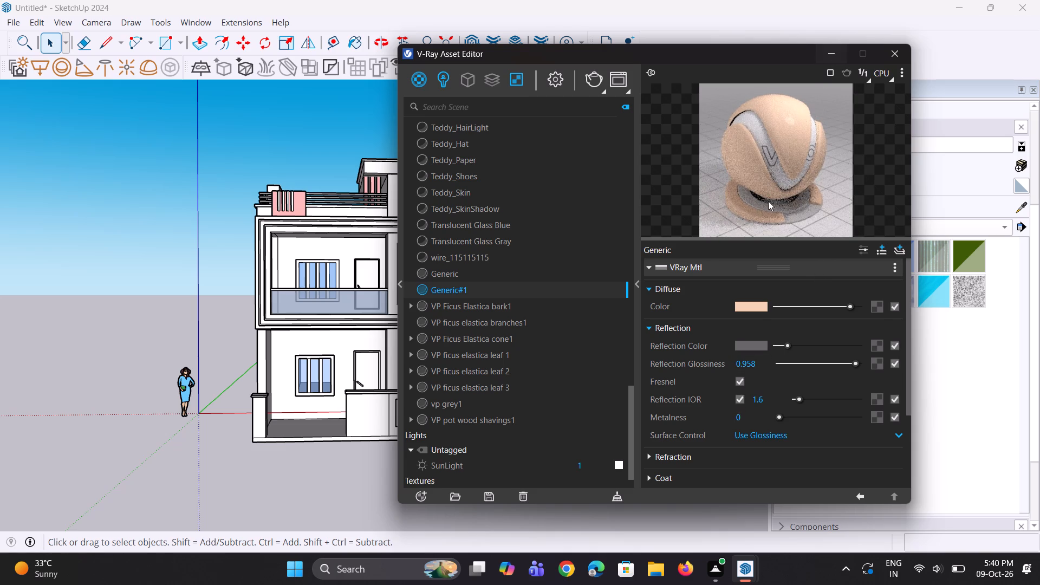
left_click(740, 399)
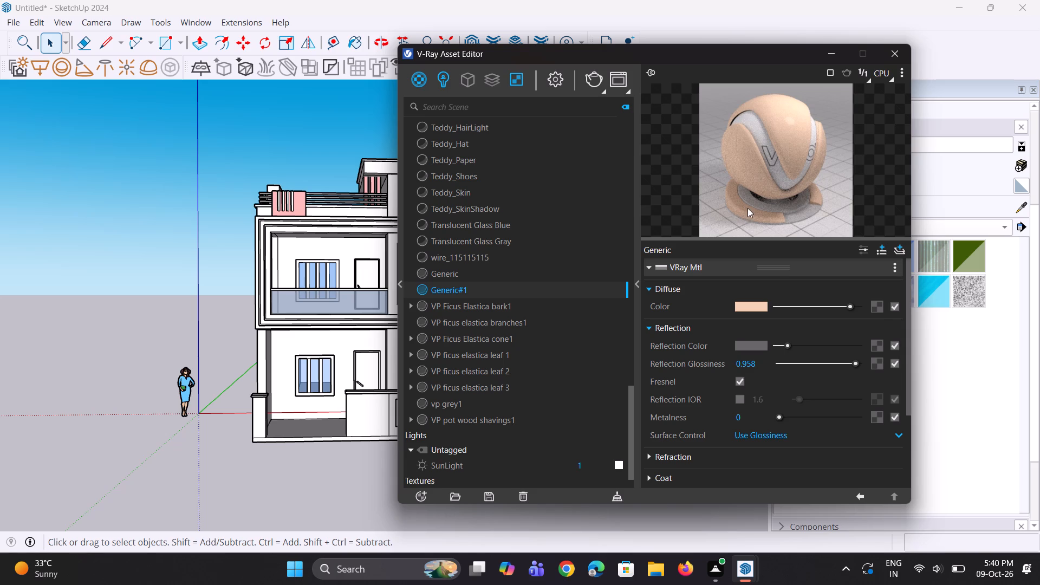
left_click(773, 170)
left_click(827, 53)
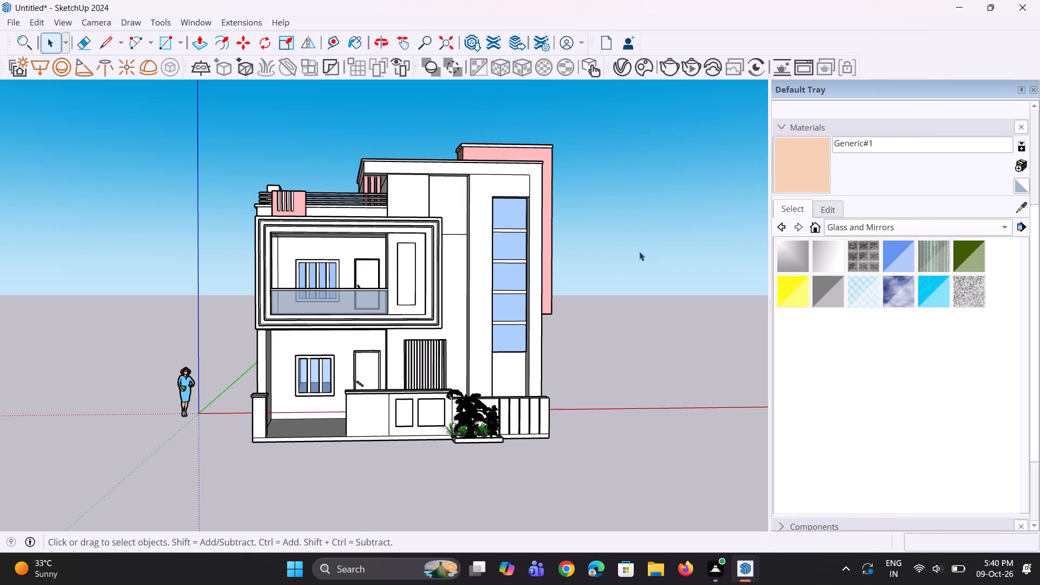
Paint the first-floor balcony's back wall and the ground-floor porch's back wall and ceiling with the peach Generic#1 material.
scroll(327, 261, "up", 2)
left_click(792, 177)
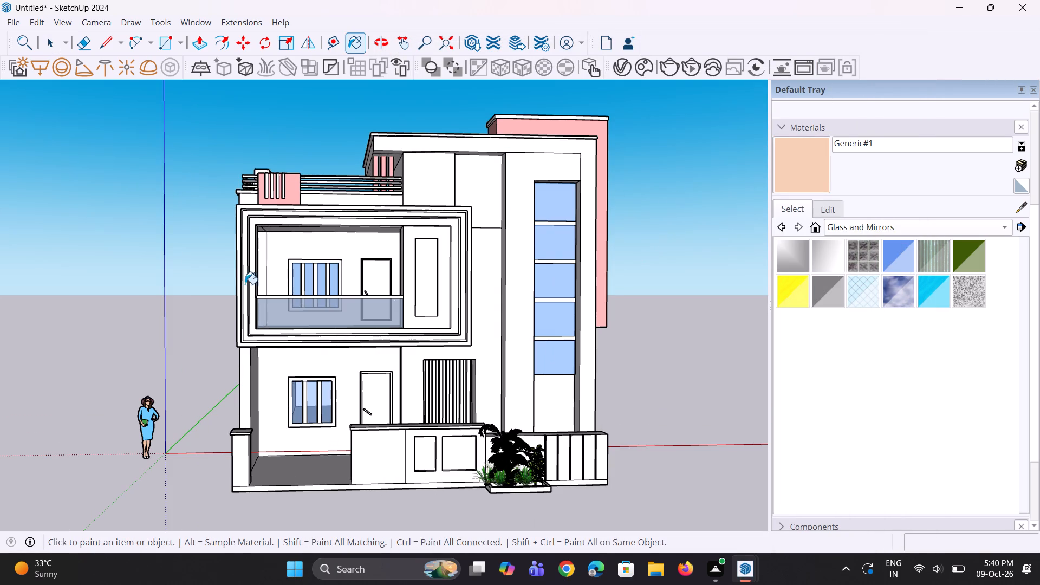
left_click(329, 254)
middle_click_drag(350, 310, 325, 317)
scroll(322, 354, "up", 2)
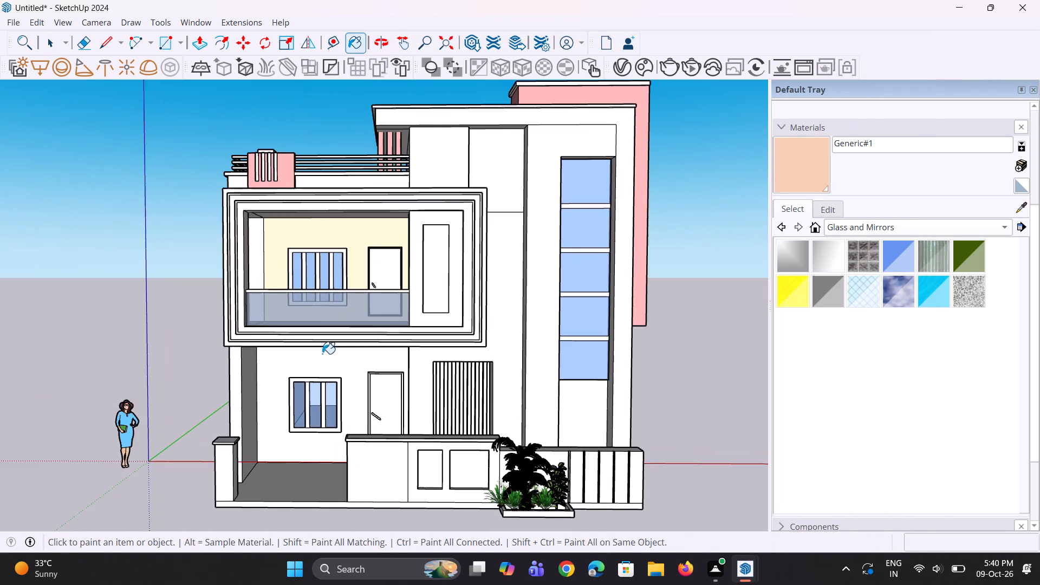
scroll(336, 409, "up", 2)
middle_click_drag(333, 411, 346, 382)
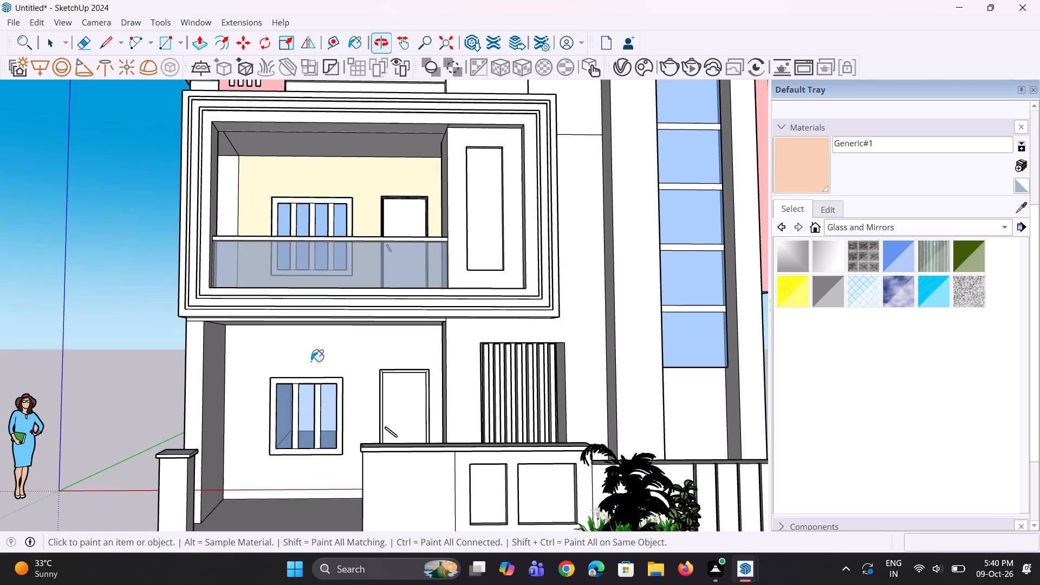
left_click(296, 352)
middle_click_drag(342, 391, 328, 299)
left_click(326, 305)
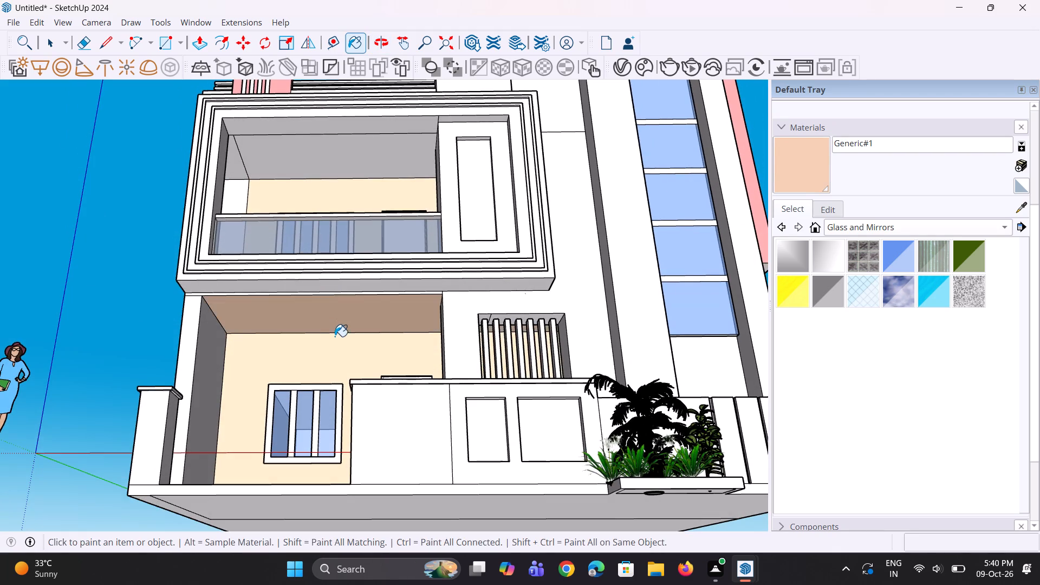
scroll(337, 340, "down", 4)
middle_click_drag(339, 341, 348, 420)
scroll(333, 287, "up", 2)
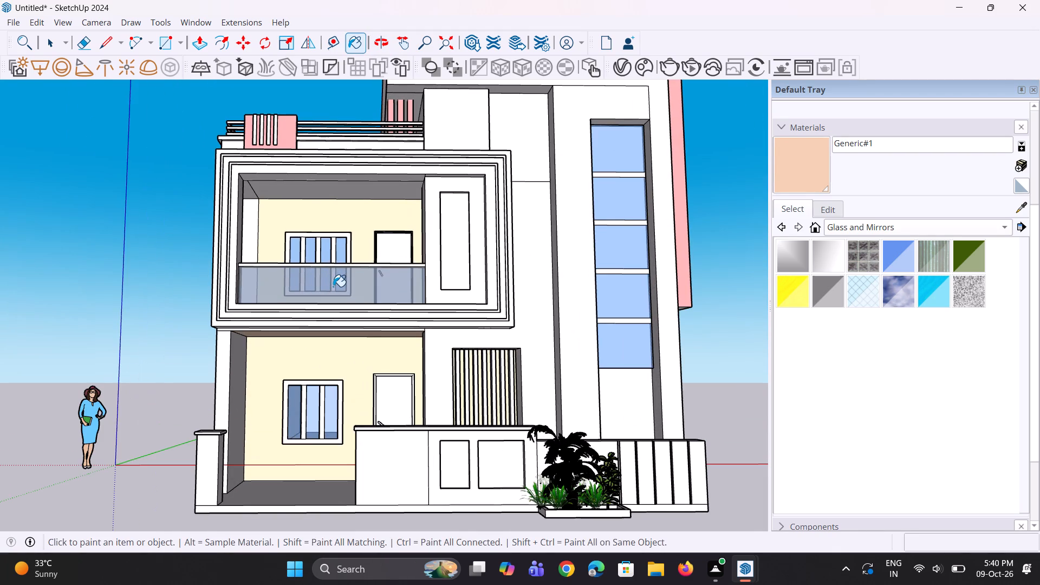
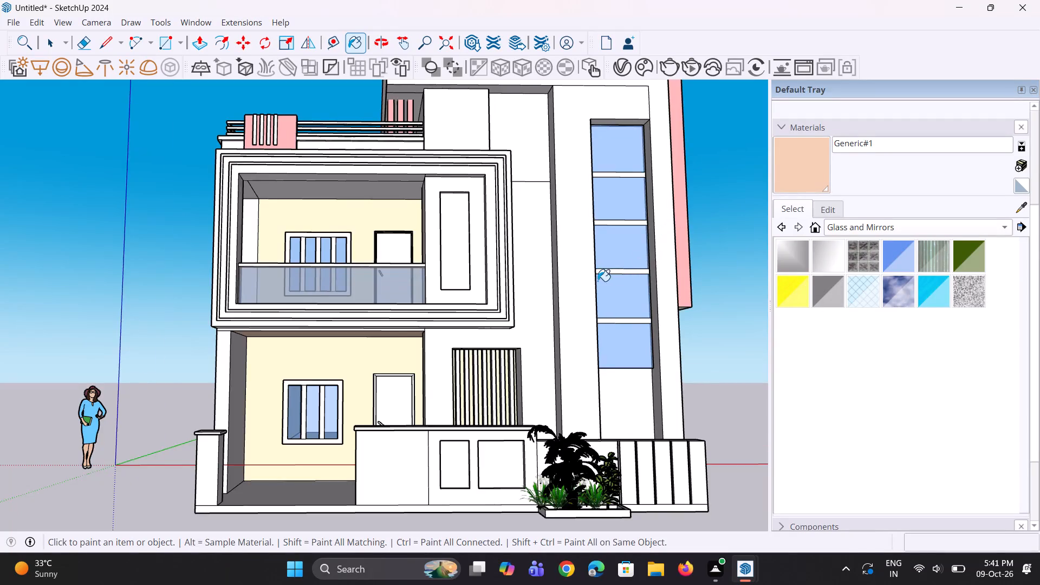
Examine the front facade's peach balcony and porch walls from several angles and distances.
scroll(597, 281, "down", 1)
middle_click_drag(492, 276, 427, 272)
scroll(311, 263, "up", 4)
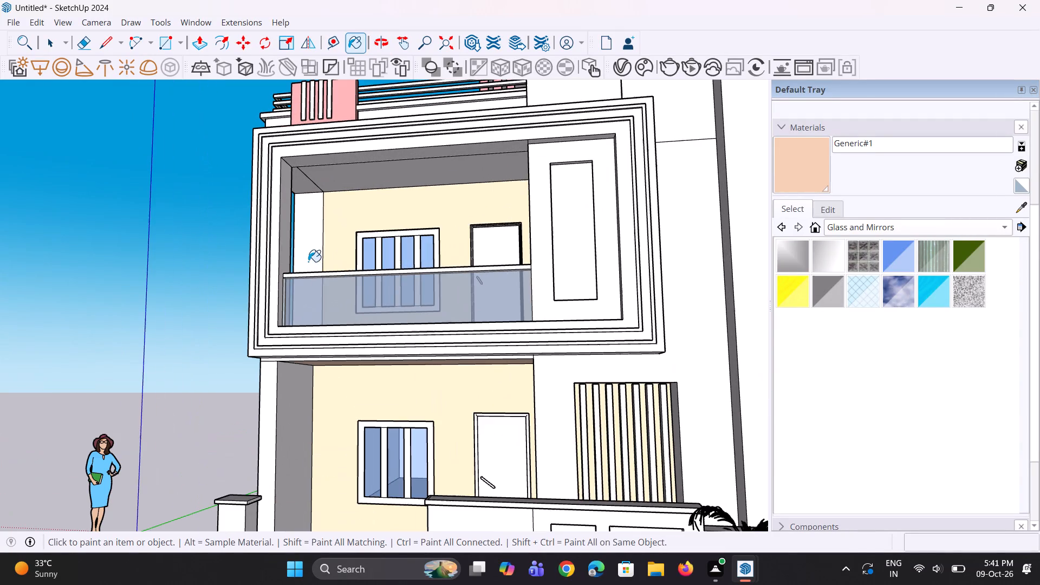
middle_click_drag(343, 258, 398, 240)
scroll(486, 290, "down", 3)
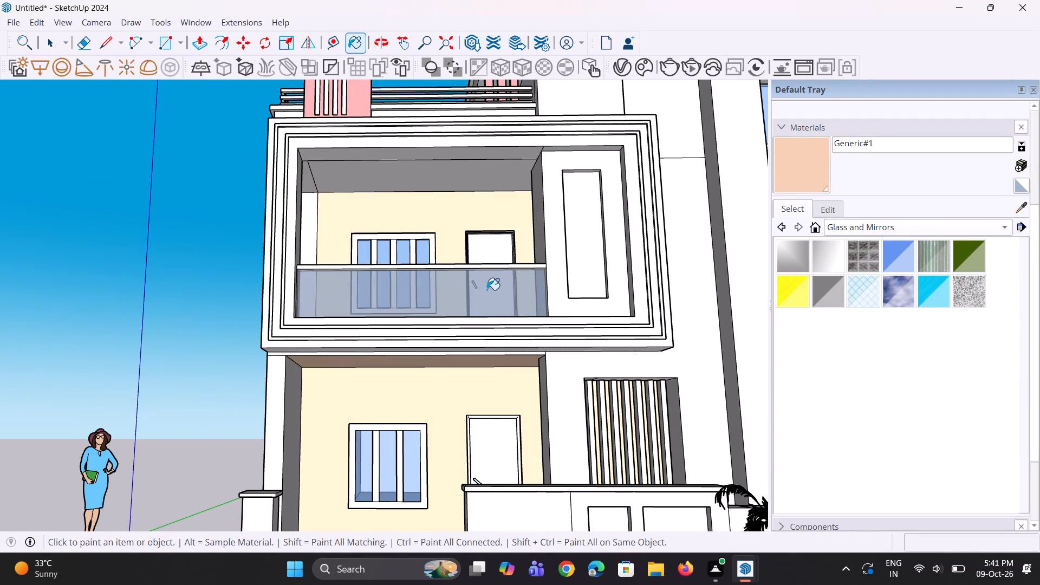
middle_click_drag(628, 290, 651, 292)
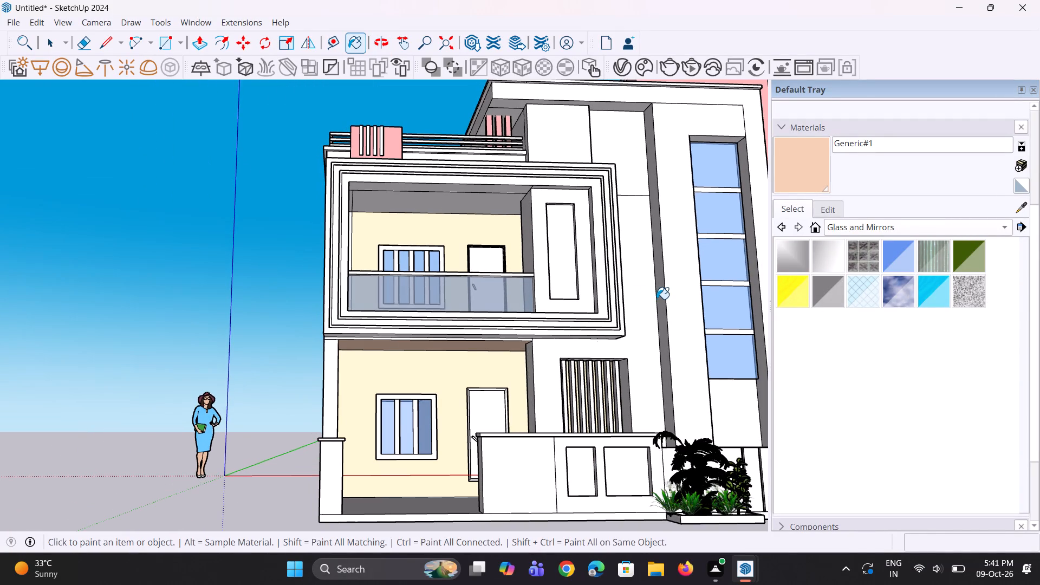
middle_click_drag(526, 382, 544, 398)
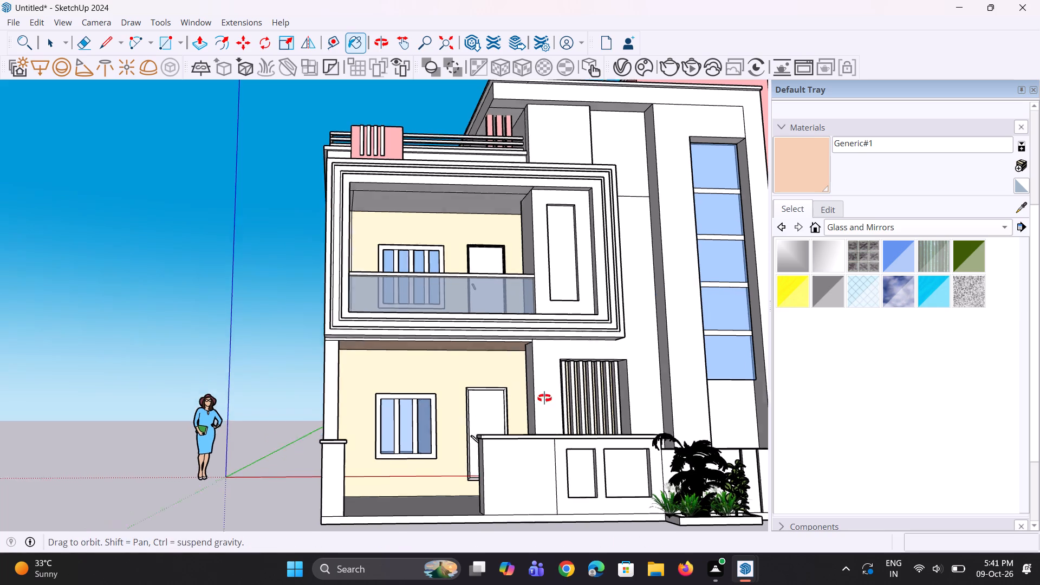
middle_click_drag(544, 398, 545, 412)
Move the ground-floor door about 28' 10" out of its opening to the open ground beside the house, past the standing figure.
scroll(487, 407, "down", 3)
middle_click_drag(483, 444, 483, 489)
key("space")
left_click(482, 427)
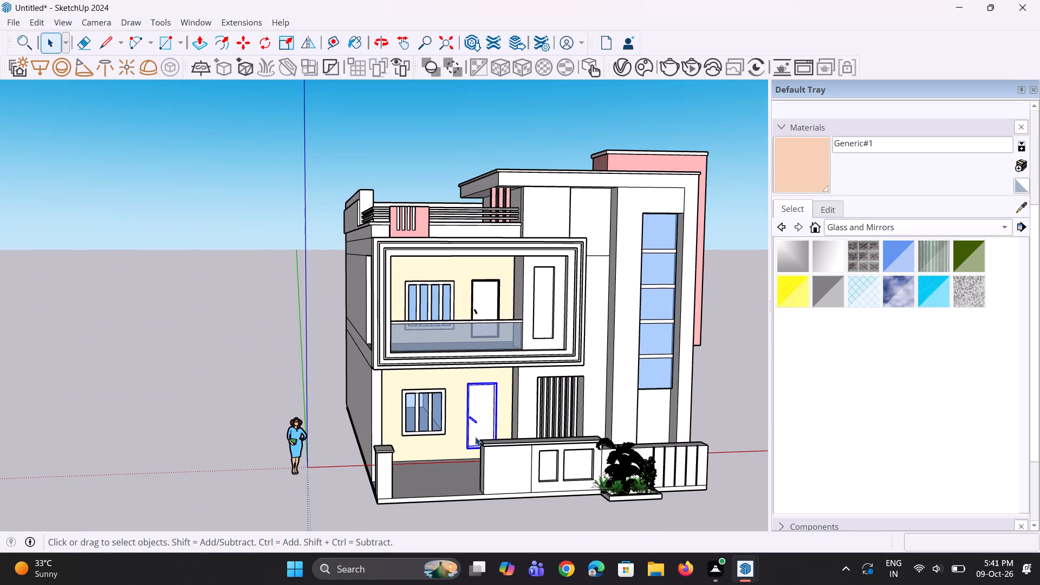
key("m")
left_click(460, 451)
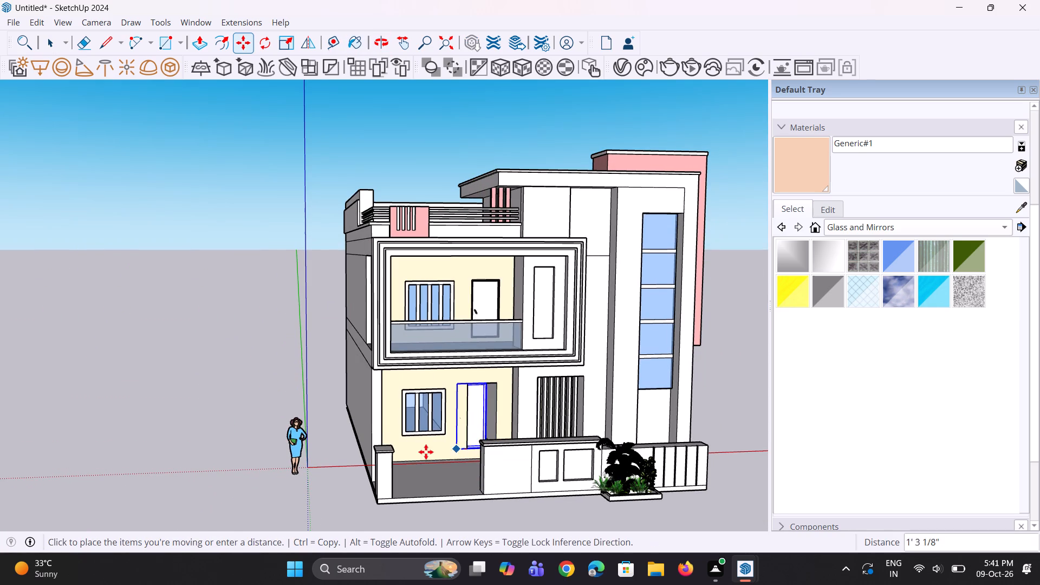
left_click(219, 459)
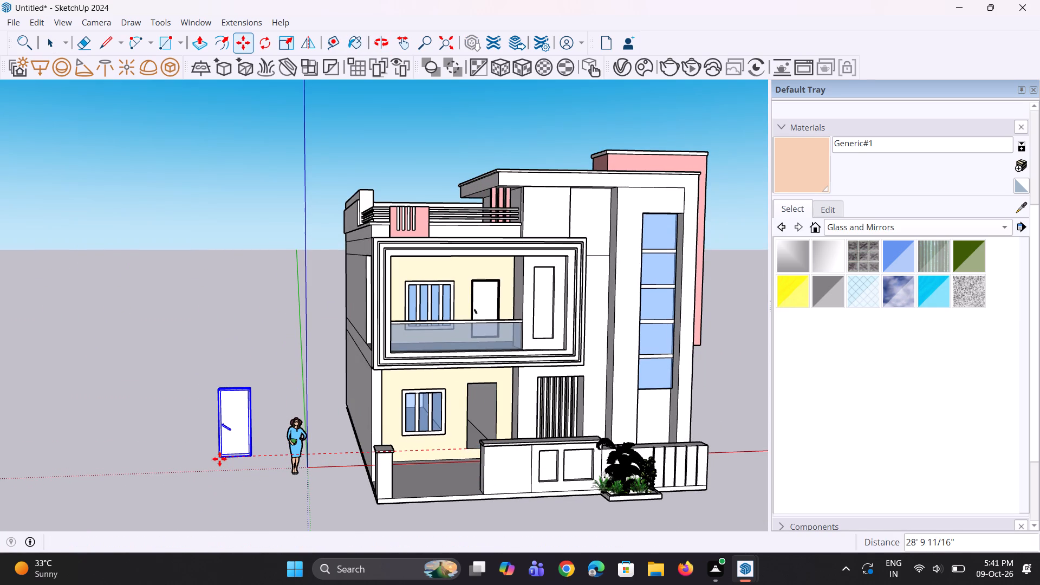
Explode the moved door into loose geometry and clear the selection.
right_click(222, 443)
left_click(285, 246)
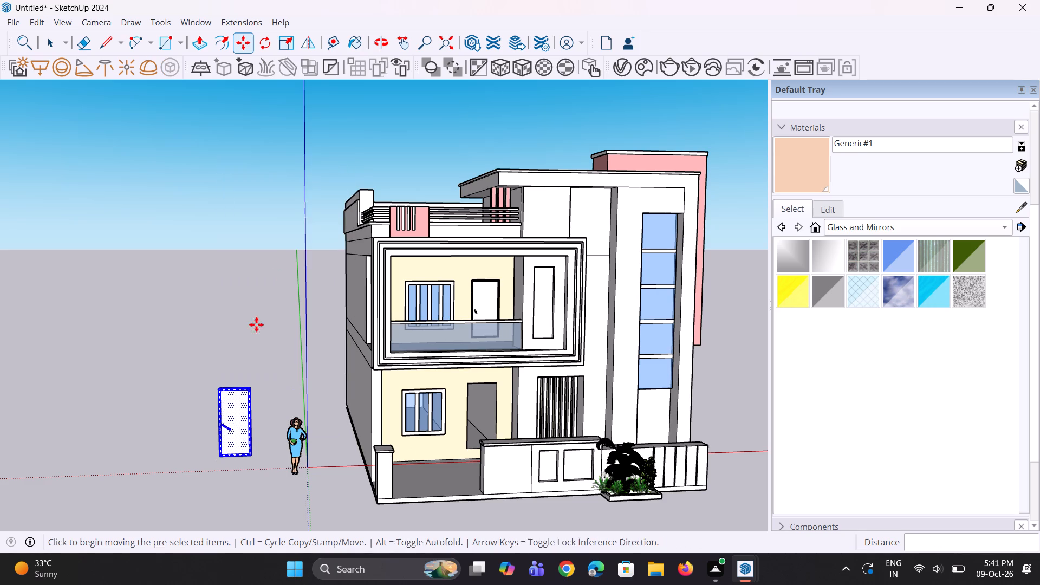
key("space")
key("space")
left_click(244, 354)
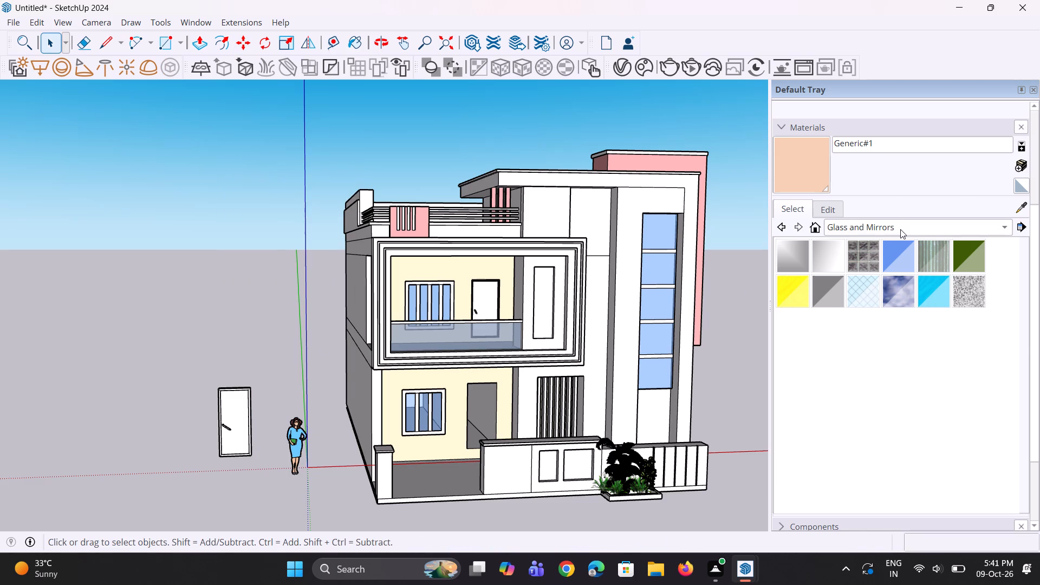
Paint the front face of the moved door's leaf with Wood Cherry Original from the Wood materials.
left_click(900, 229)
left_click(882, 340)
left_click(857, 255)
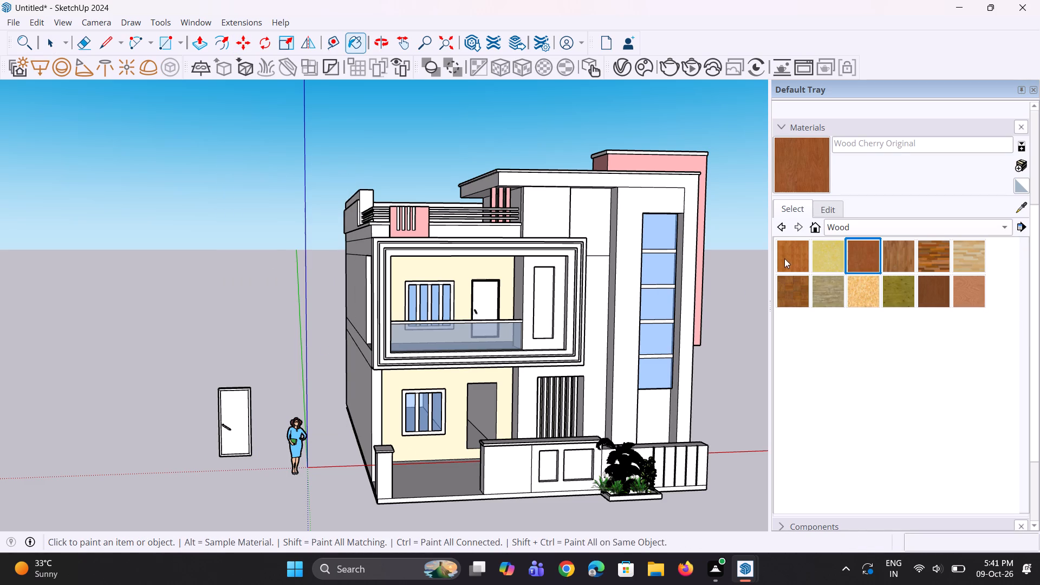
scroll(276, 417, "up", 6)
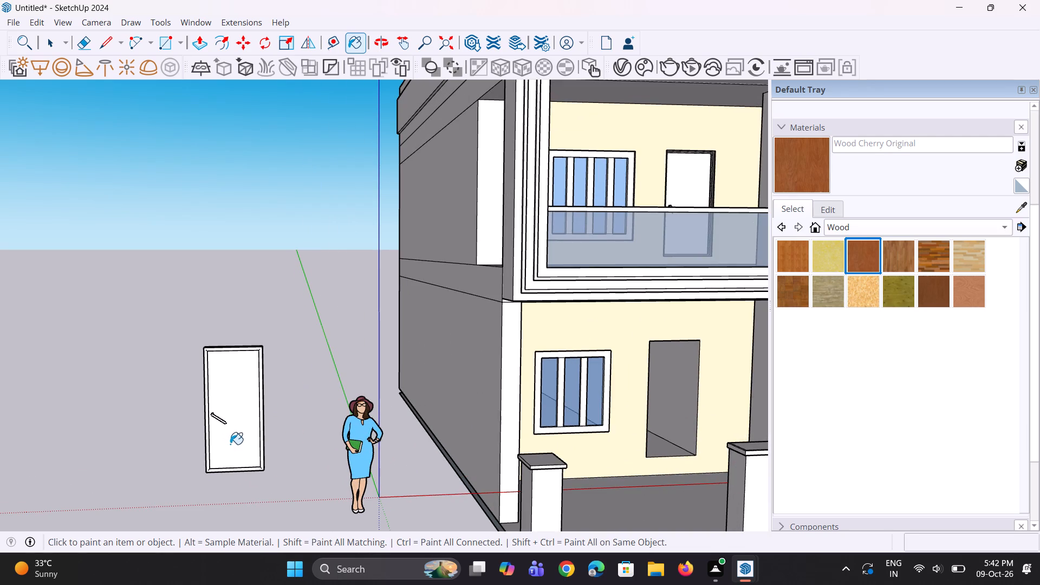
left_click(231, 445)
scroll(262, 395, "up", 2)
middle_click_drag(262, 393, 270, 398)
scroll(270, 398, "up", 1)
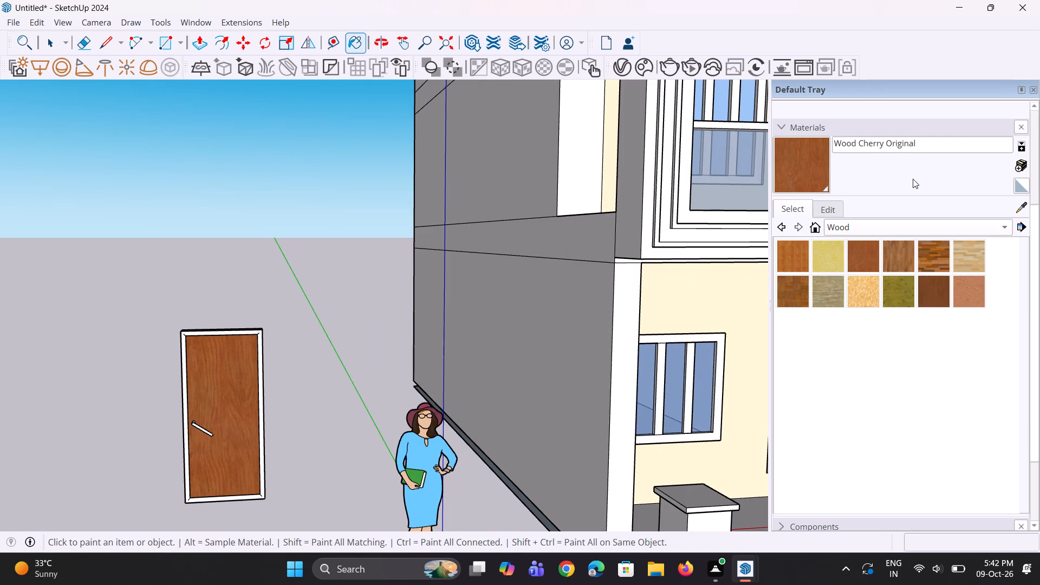
Paint the moved door's front frame with the Wood Veneer 01 material.
scroll(468, 263, "down", 2)
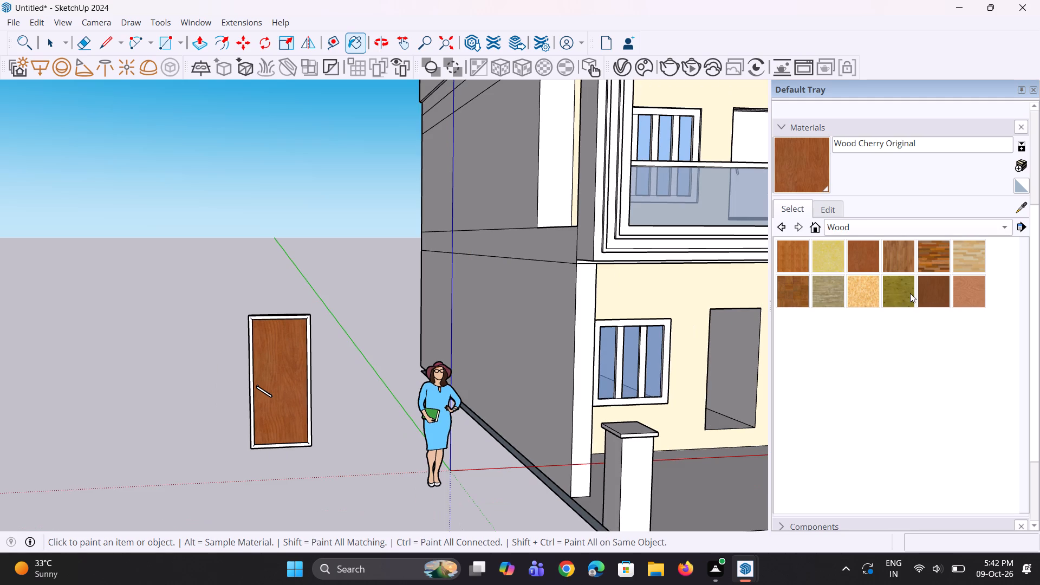
left_click(933, 299)
scroll(259, 285, "up", 3)
scroll(252, 337, "up", 7)
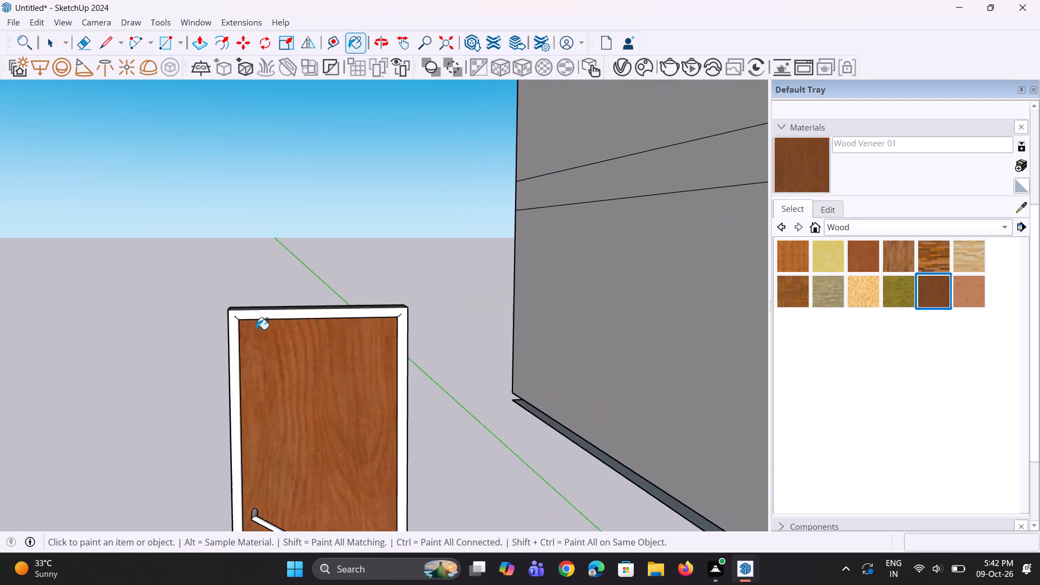
left_click(271, 316)
scroll(285, 317, "down", 8)
middle_click_drag(317, 389, 318, 400)
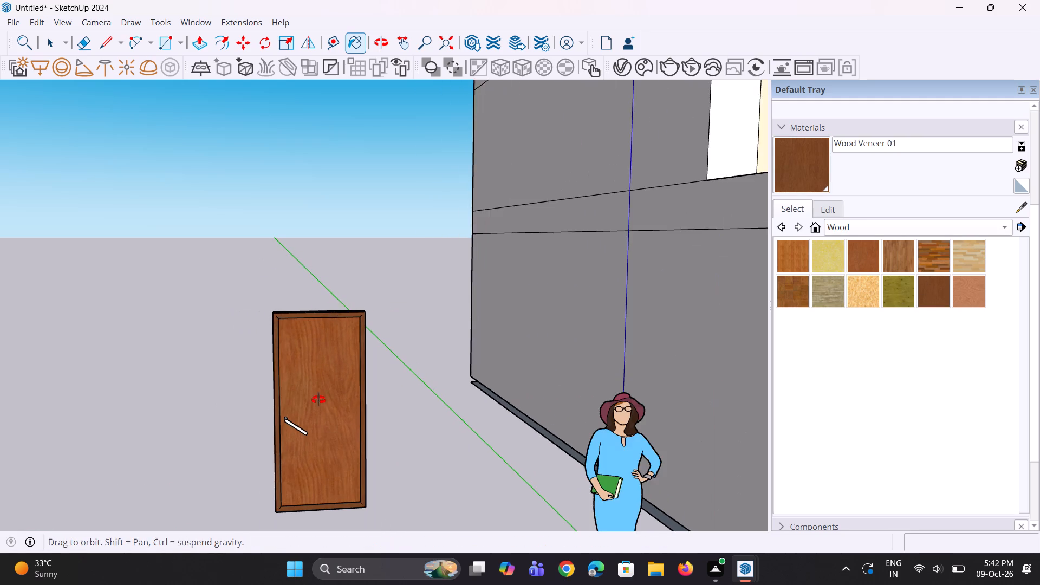
middle_click_drag(318, 400, 336, 397)
scroll(342, 373, "down", 8)
middle_click_drag(359, 406, 349, 414)
scroll(310, 453, "up", 3)
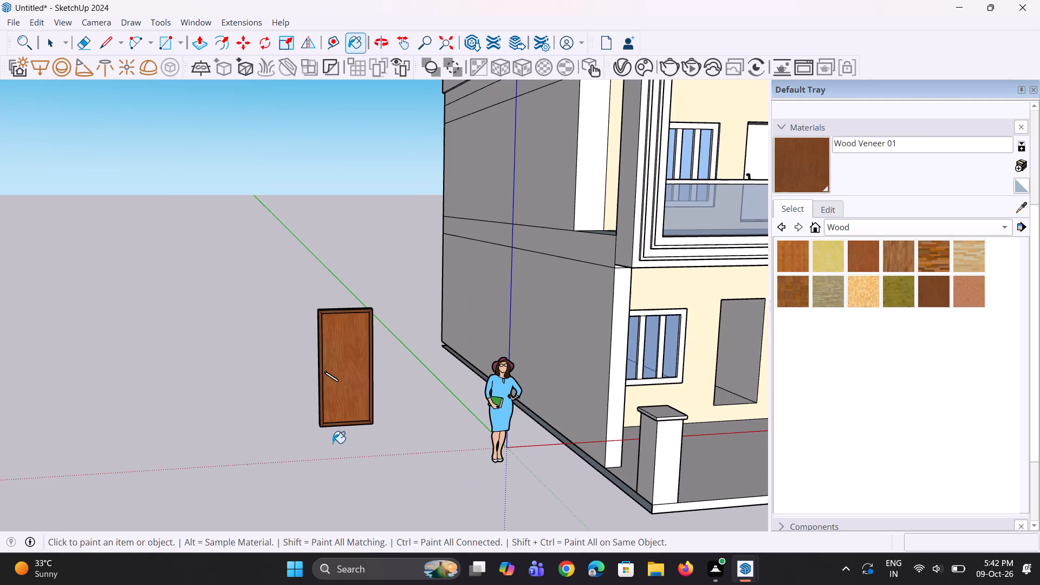
Paint the front face of the door leaf with the Wood Bamboo material.
left_click(871, 266)
left_click(807, 266)
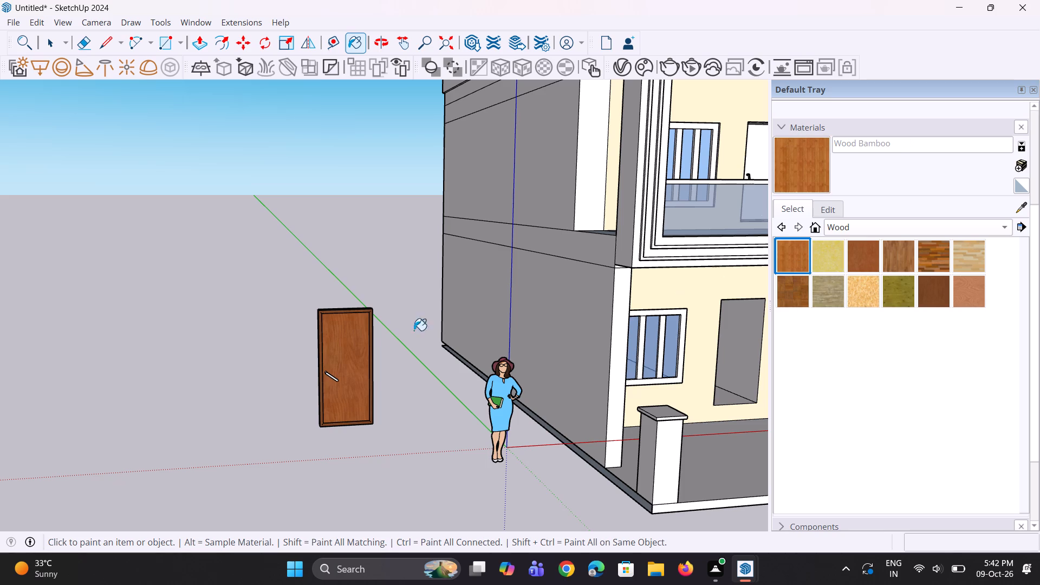
left_click(350, 341)
middle_click_drag(375, 350, 341, 360)
scroll(341, 360, "down", 4)
middle_click_drag(341, 359, 377, 306)
key("space")
key("space")
middle_click_drag(331, 374, 338, 392)
scroll(342, 381, "up", 3)
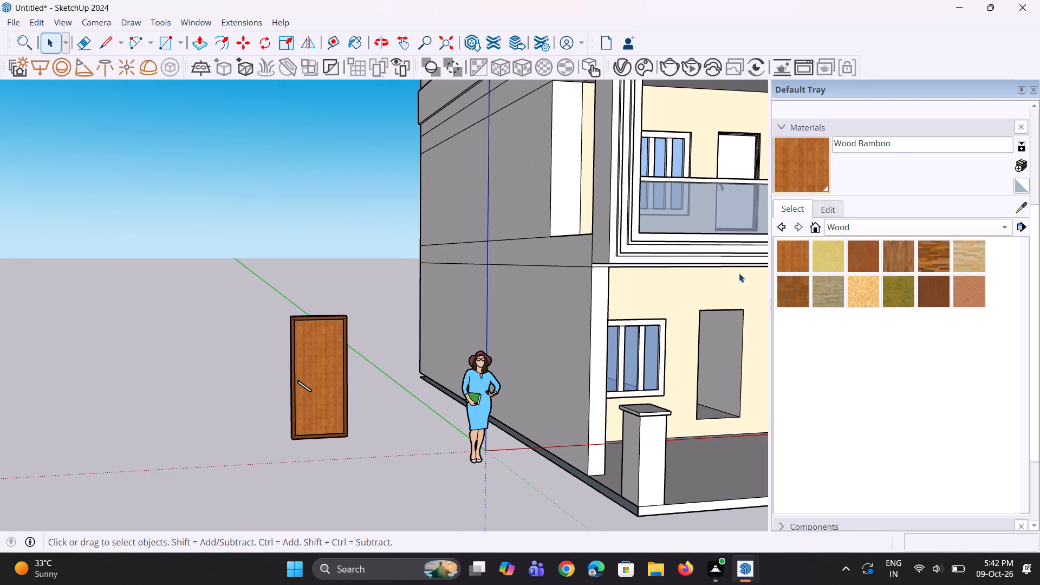
Paint the door handle's lever and stem with dark grey Color M07 from the Colors collection.
left_click(954, 229)
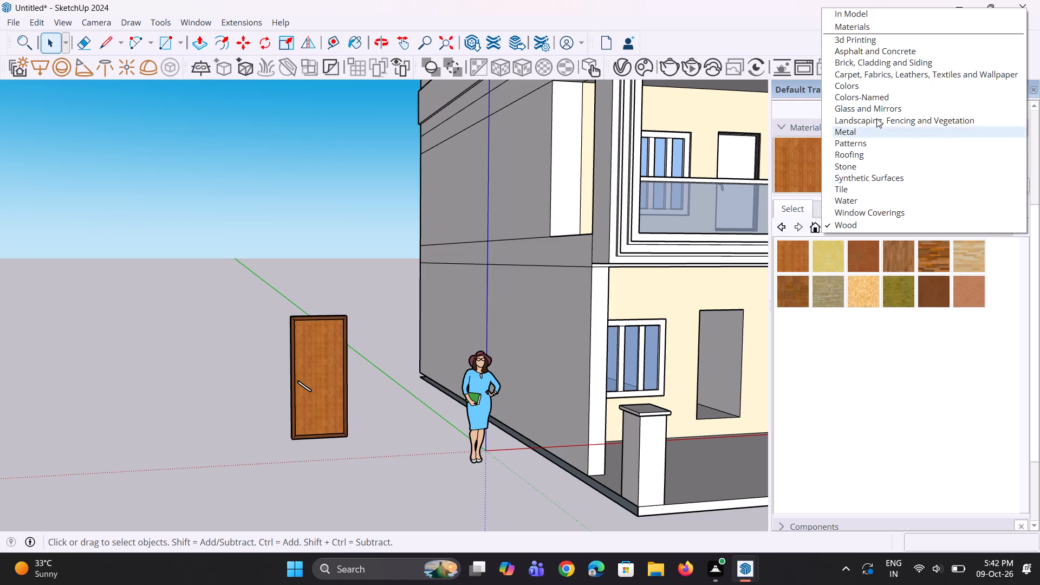
left_click(876, 91)
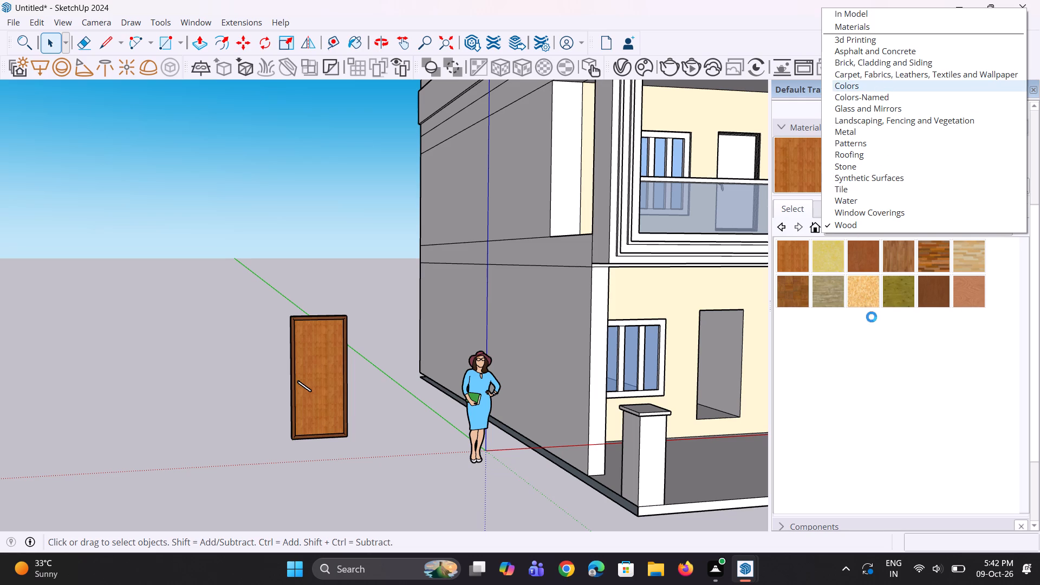
scroll(848, 349, "down", 4)
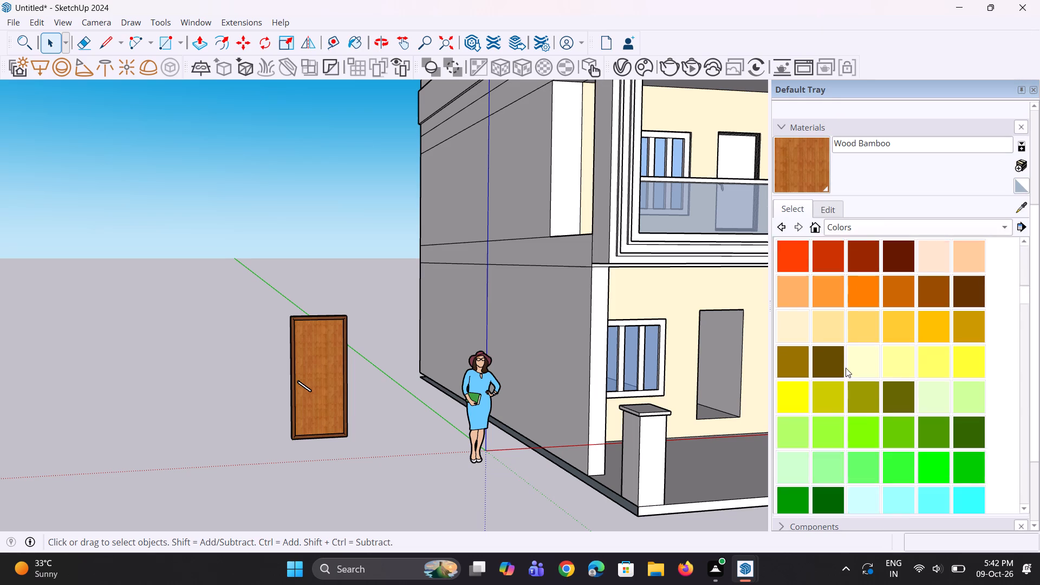
scroll(846, 368, "down", 10)
left_click(819, 401)
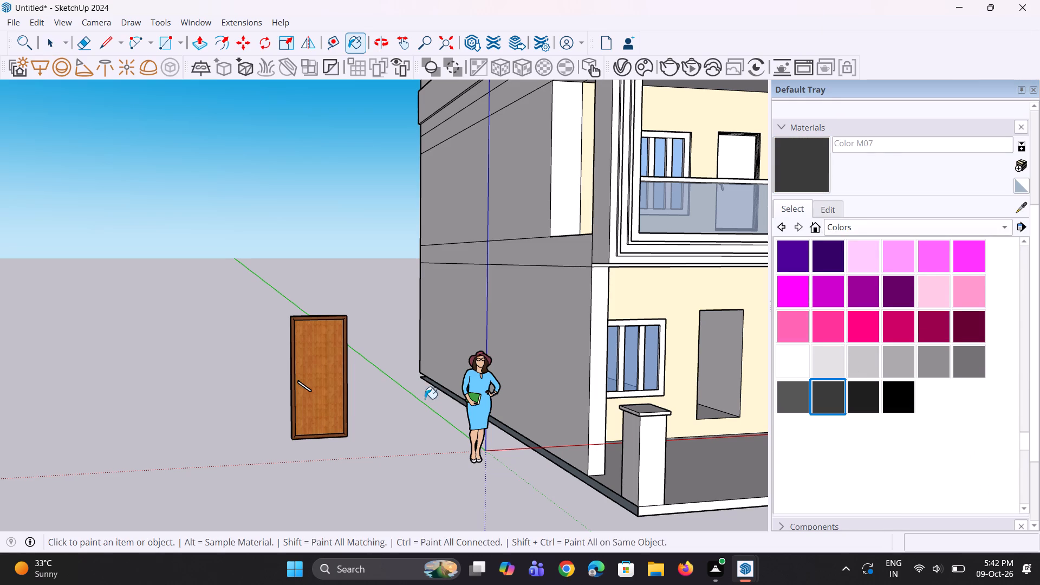
scroll(352, 404, "up", 14)
left_click(274, 368)
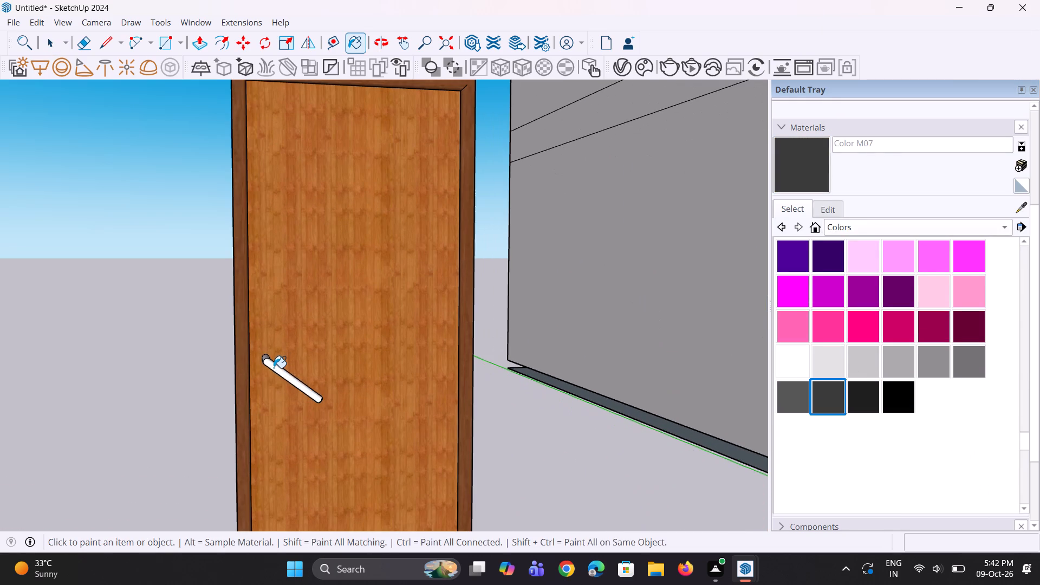
middle_click_drag(274, 368, 294, 418)
scroll(289, 373, "up", 3)
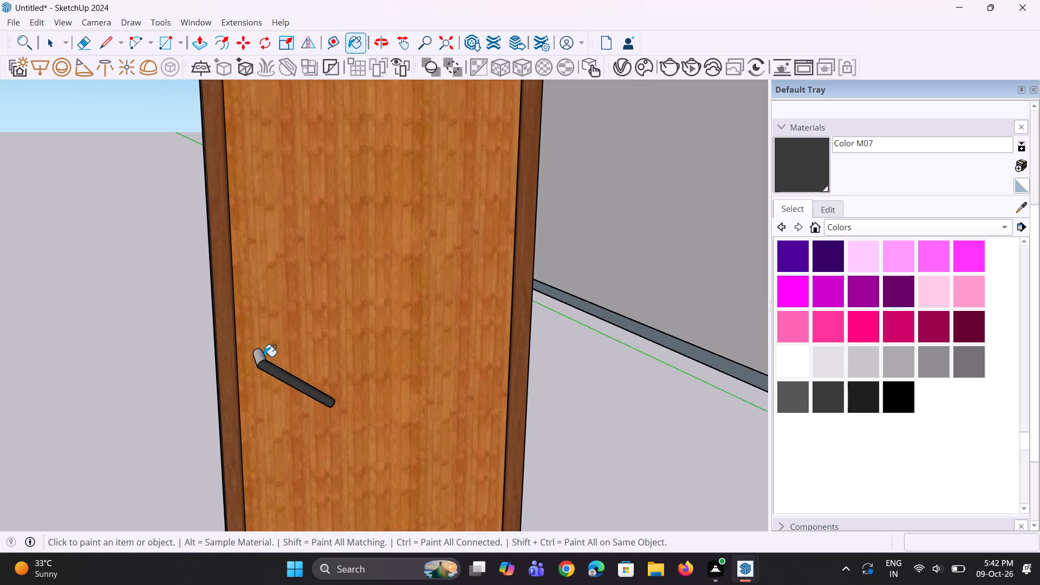
left_click(262, 355)
middle_click_drag(258, 400, 439, 252)
scroll(341, 329, "up", 3)
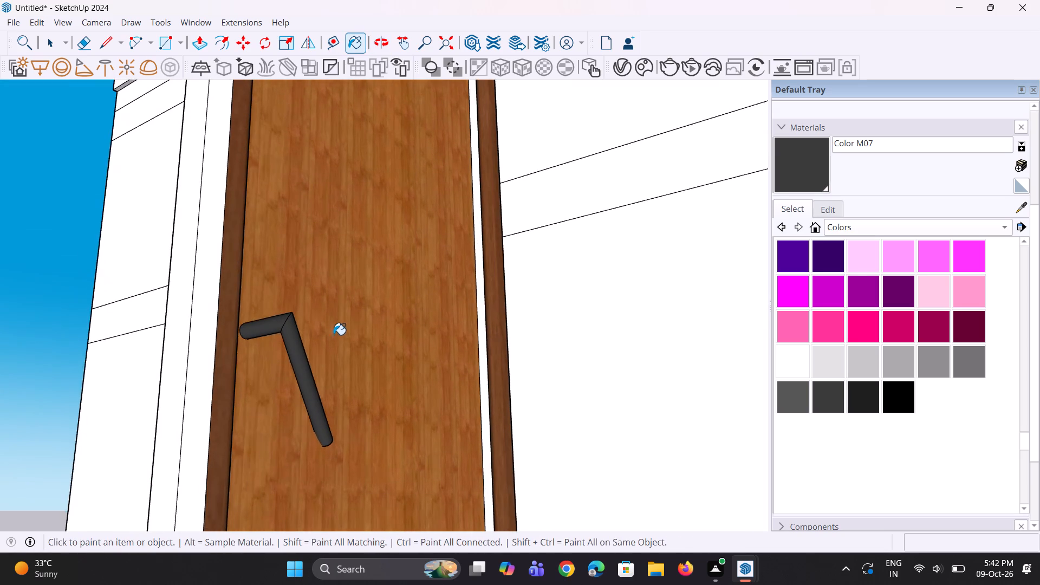
scroll(319, 353, "up", 2)
middle_click_drag(317, 363, 243, 399)
scroll(287, 272, "down", 11)
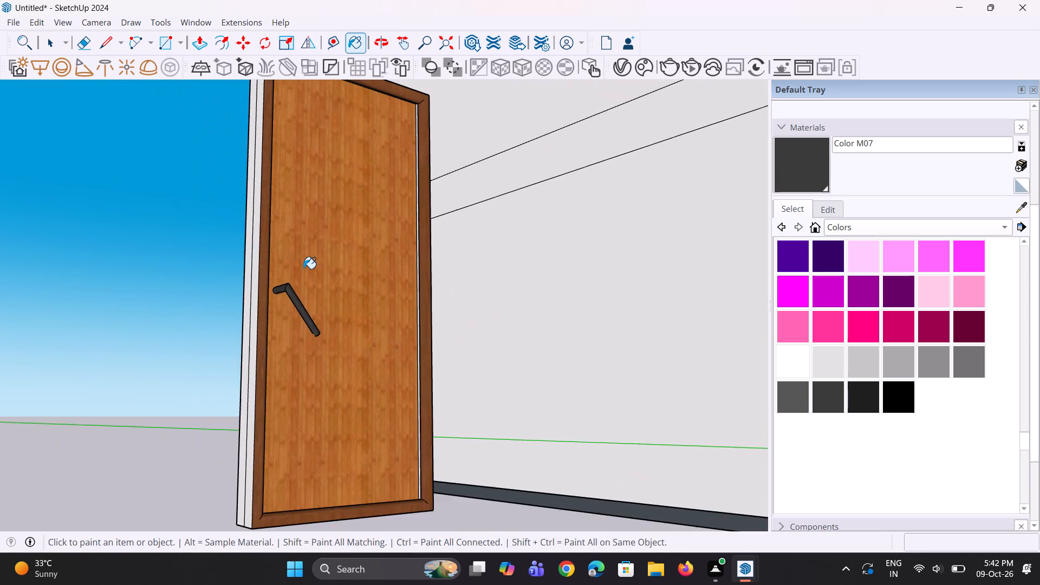
scroll(305, 270, "down", 4)
Sample Wood Bamboo from the door leaf and paint both strips of the door's outer edge on the handle side.
middle_click_drag(278, 244, 376, 357)
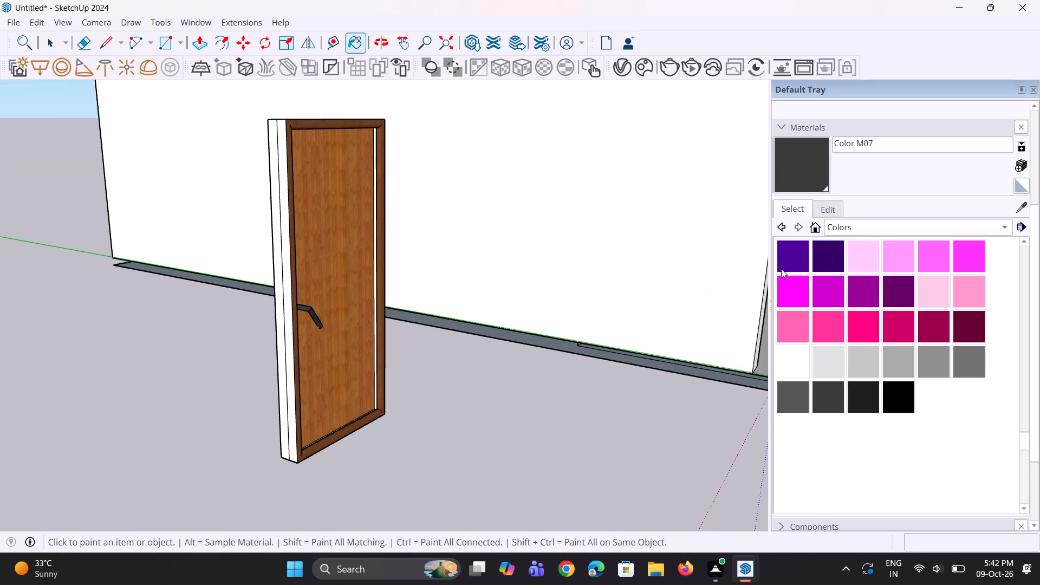
left_click(1015, 207)
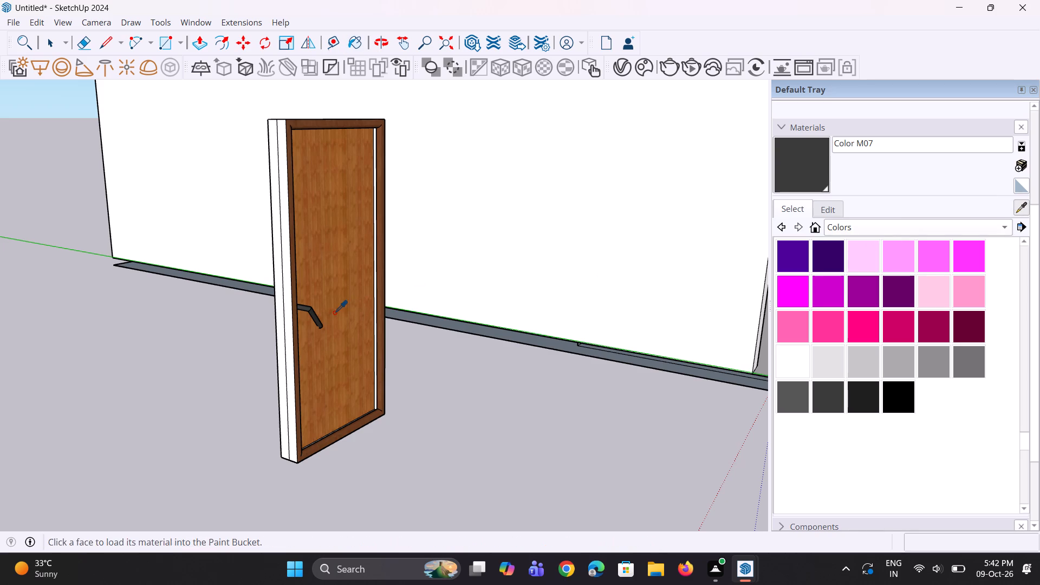
left_click(334, 313)
middle_click_drag(220, 339, 314, 348)
left_click(314, 342)
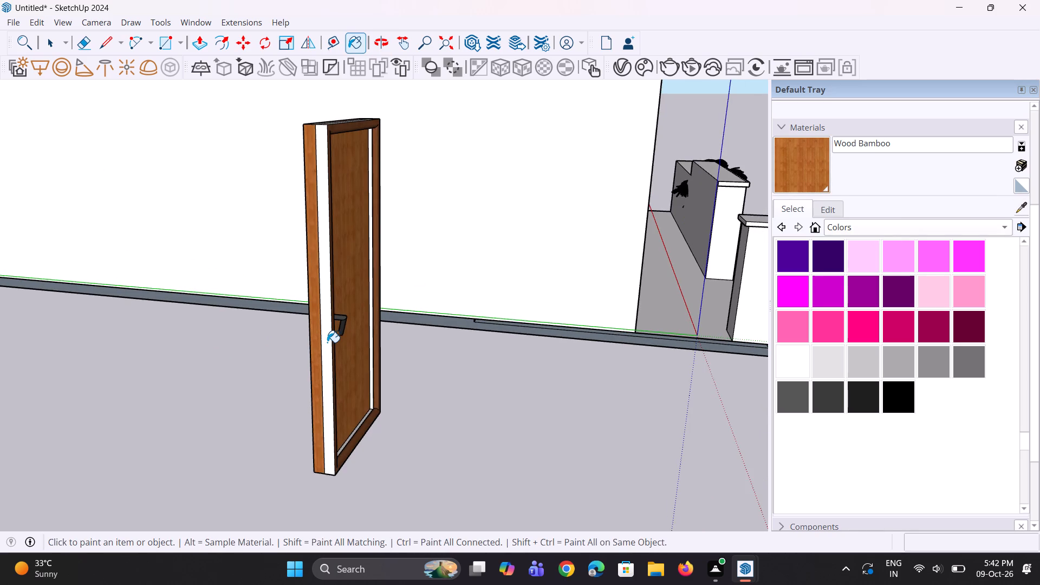
left_click(327, 342)
middle_click_drag(296, 354, 463, 385)
Paint the door's back face and both strips of its top edge with Wood Bamboo.
scroll(453, 381, "down", 4)
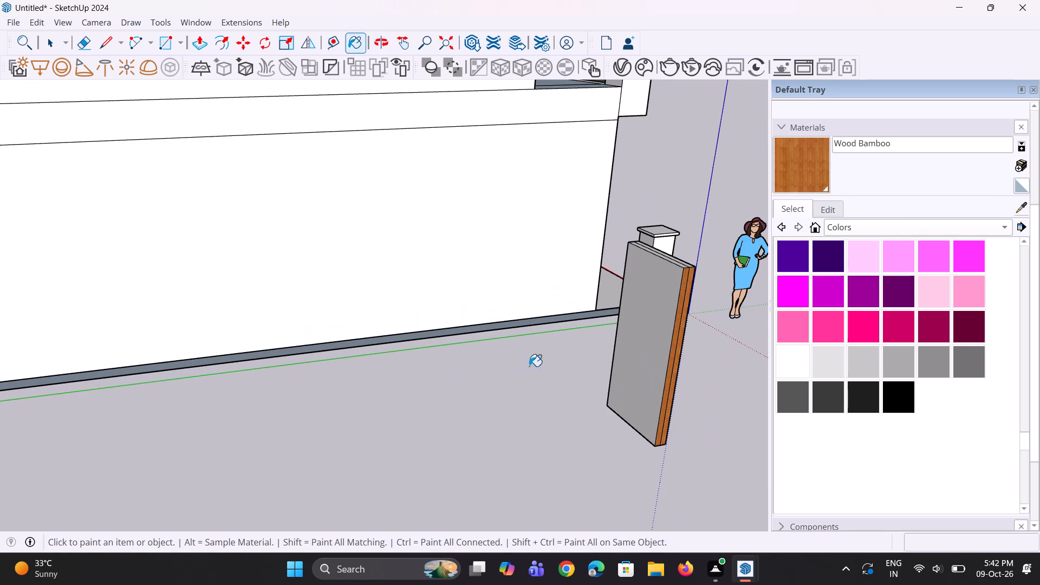
left_click(603, 352)
left_click(627, 348)
middle_click_drag(657, 340, 539, 361)
scroll(580, 330, "up", 3)
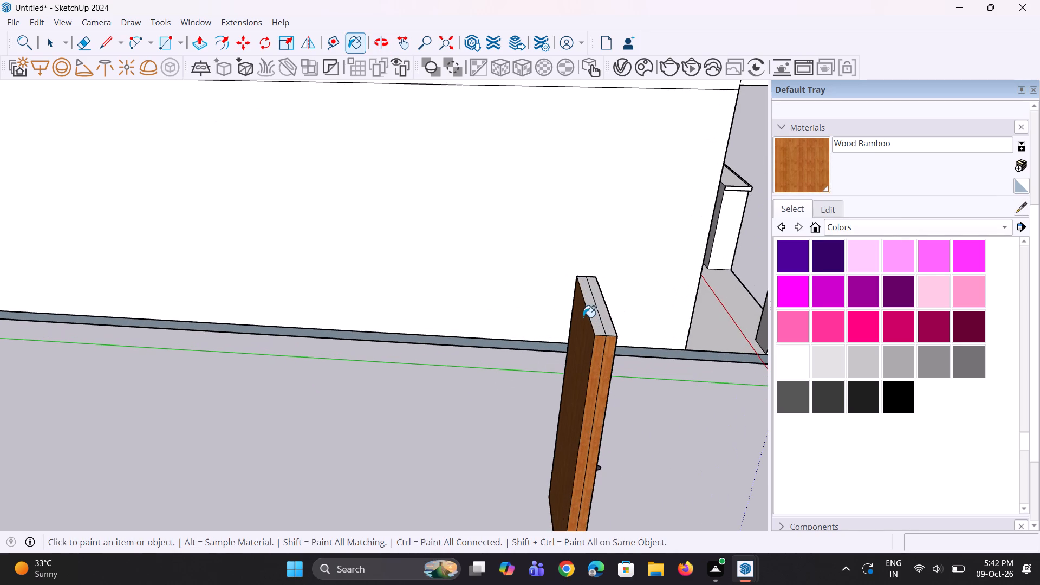
left_click(597, 314)
left_click(601, 317)
middle_click_drag(609, 329, 497, 337)
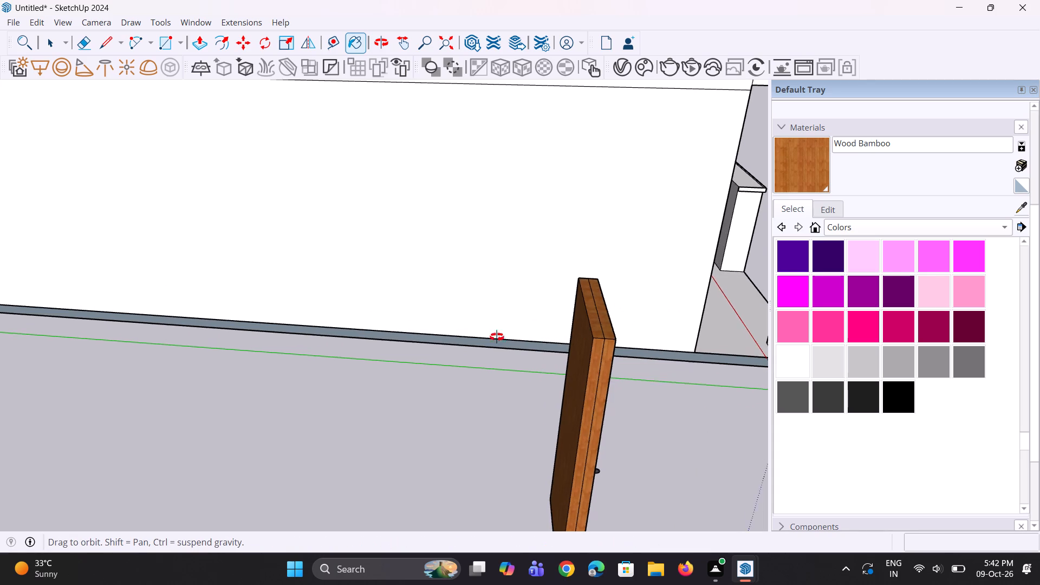
Paint the narrow white inner reveal of the frame opposite the handle with Wood Bamboo.
middle_click_drag(497, 337, 148, 264)
middle_click_drag(215, 404, 489, 343)
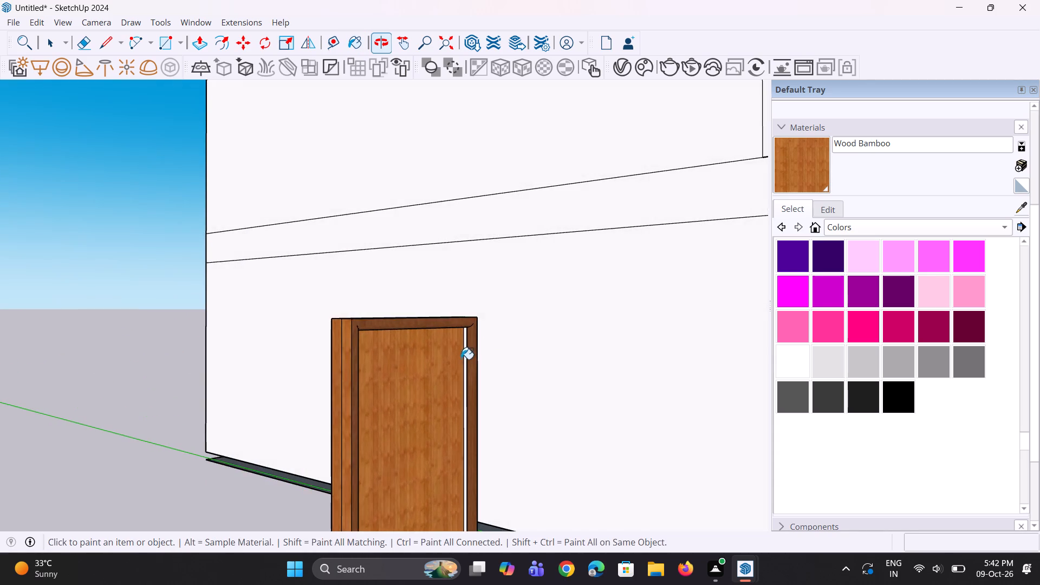
scroll(461, 362, "up", 2)
left_click(465, 358)
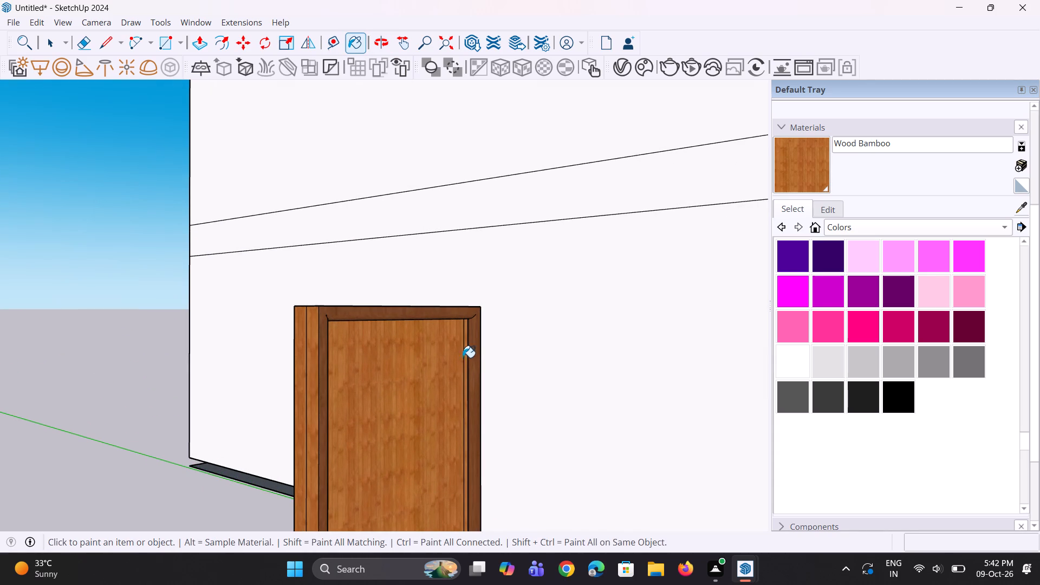
Paint the frame's remaining inner reveal and both strips of the door's outer edge opposite the handle with Wood Bamboo.
scroll(450, 359, "down", 4)
middle_click_drag(406, 405, 0, 322)
scroll(284, 415, "up", 5)
left_click(323, 421)
middle_click_drag(460, 423, 417, 429)
left_click(597, 387)
left_click(613, 396)
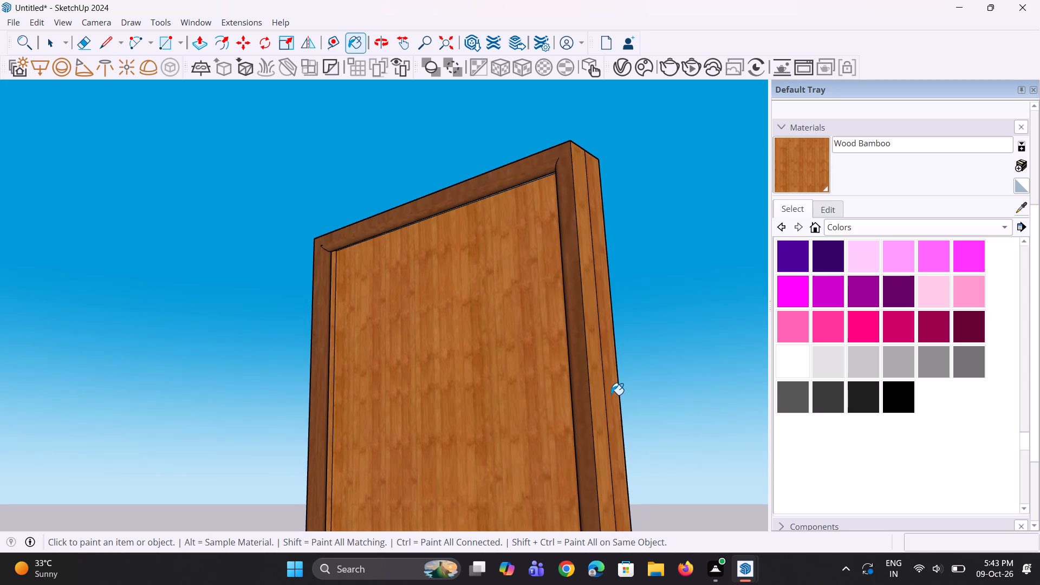
Select the whole freestanding wooden door, including its frame and handle, and make it a group.
scroll(537, 356, "down", 11)
middle_click_drag(386, 372, 477, 426)
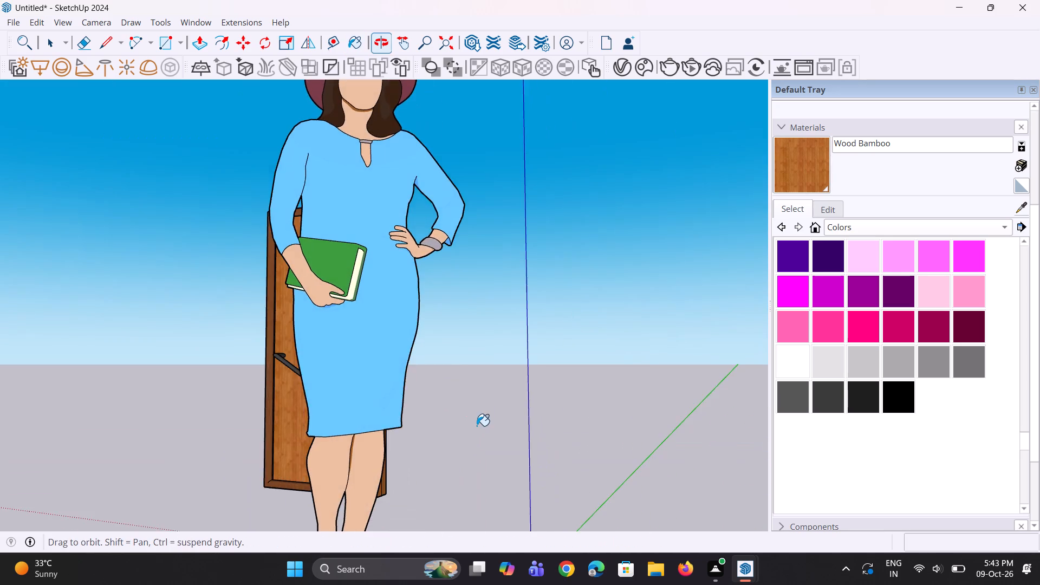
scroll(489, 397, "down", 9)
middle_click_drag(416, 415, 582, 461)
scroll(470, 402, "down", 3)
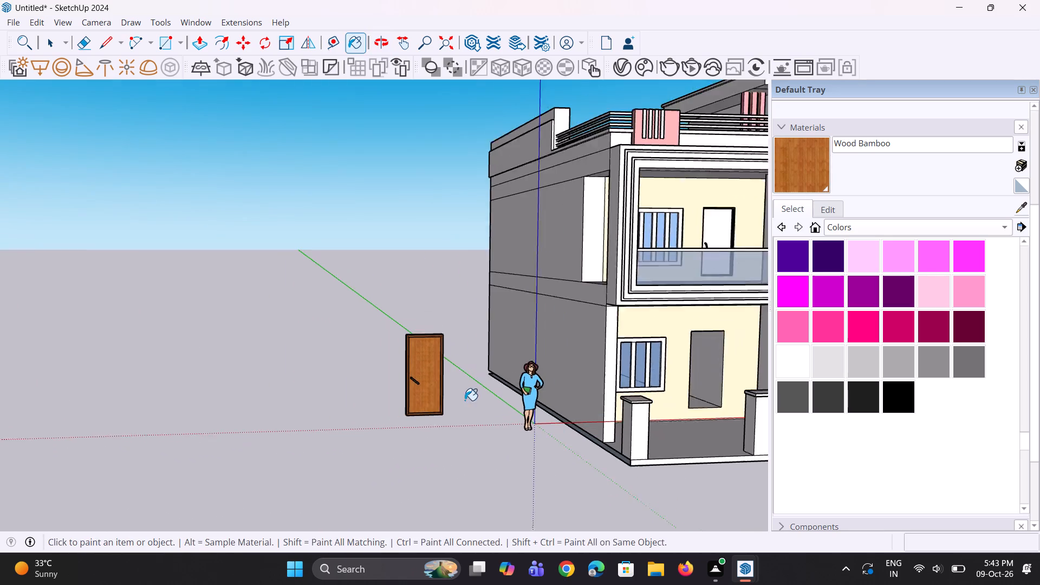
scroll(465, 400, "down", 1)
middle_click_drag(499, 402, 509, 381)
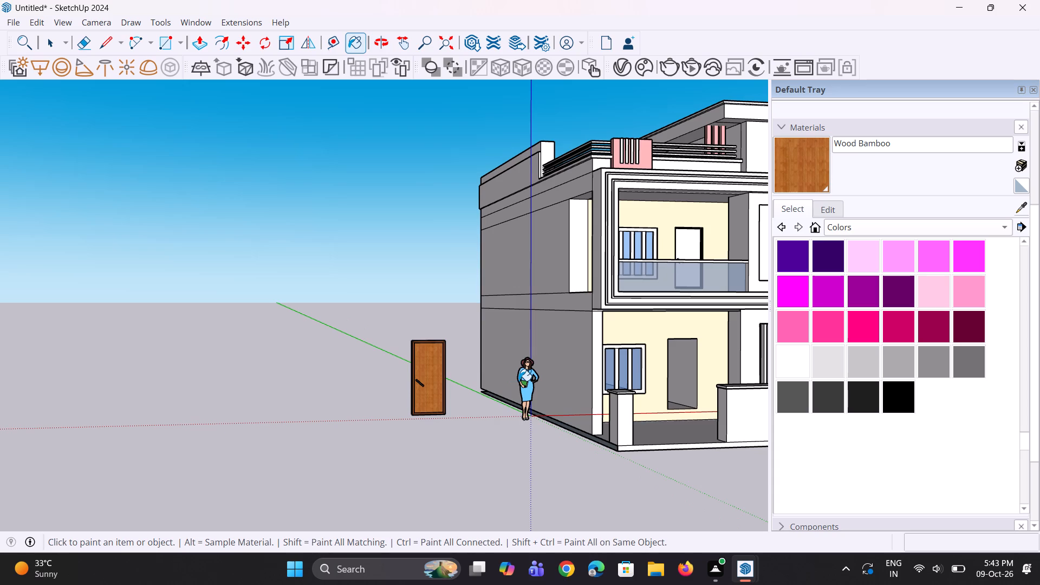
scroll(310, 380, "up", 4)
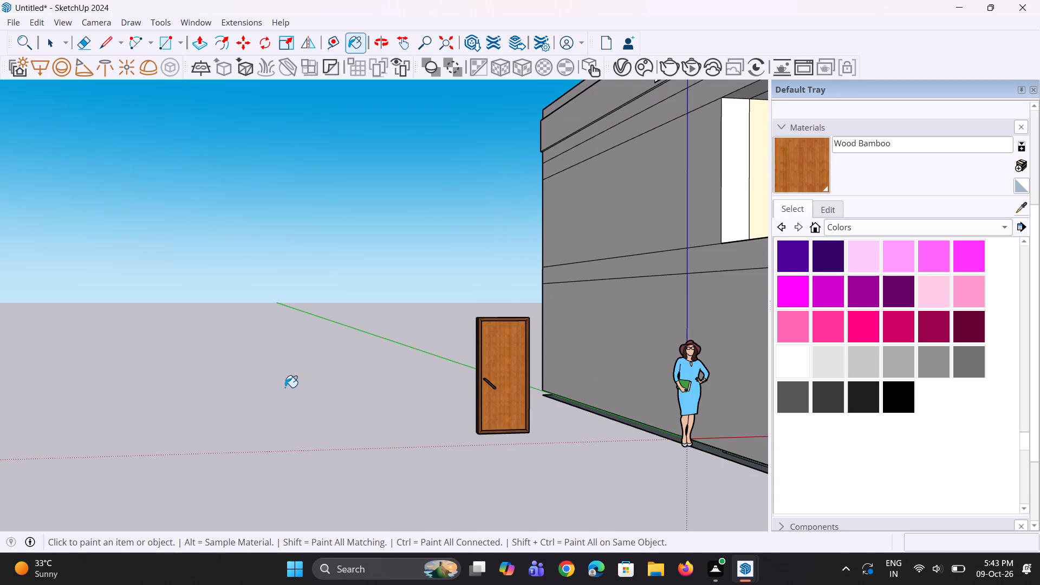
scroll(413, 382, "down", 3)
middle_click_drag(393, 387, 401, 403)
key("space")
key("space")
left_click_drag(429, 307, 517, 479)
middle_click_drag(524, 457, 465, 449)
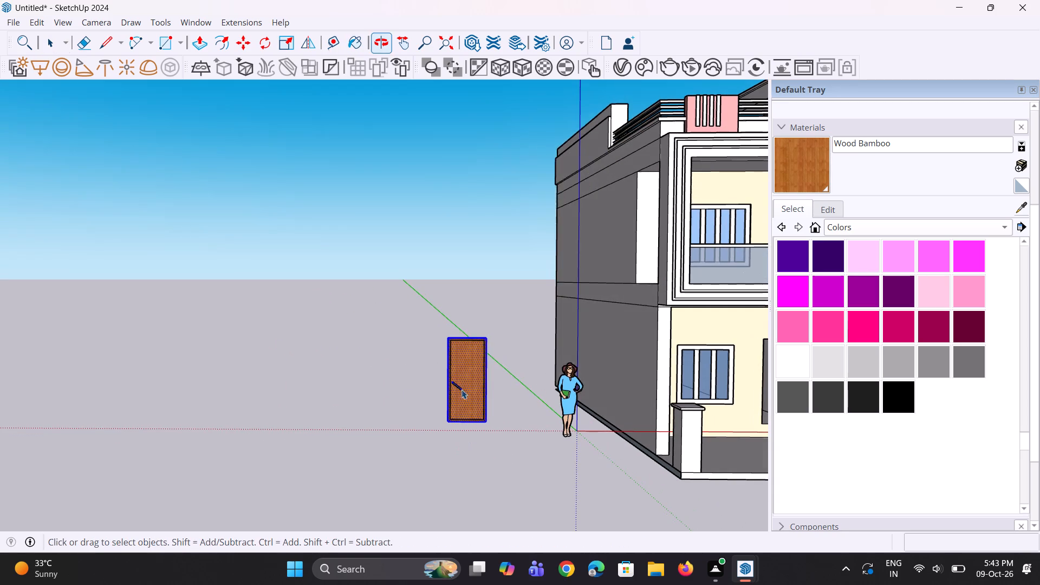
right_click(461, 389)
left_click(546, 249)
Move the door group by its bottom corner into the empty ground-floor doorway beside the window, and deselect it.
scroll(365, 424, "down", 4)
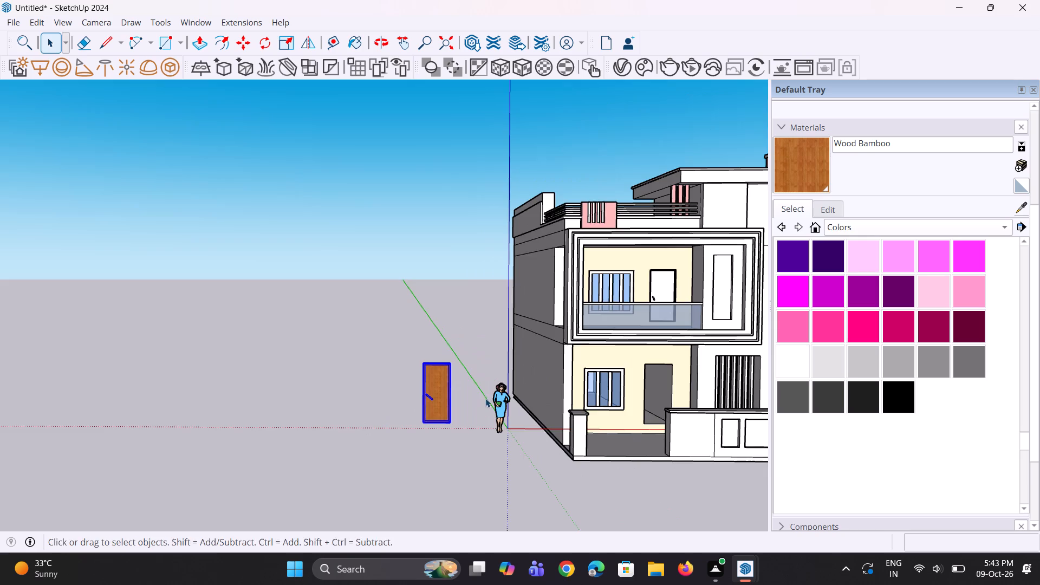
middle_click_drag(485, 405, 439, 477)
scroll(435, 437, "up", 2)
key("m")
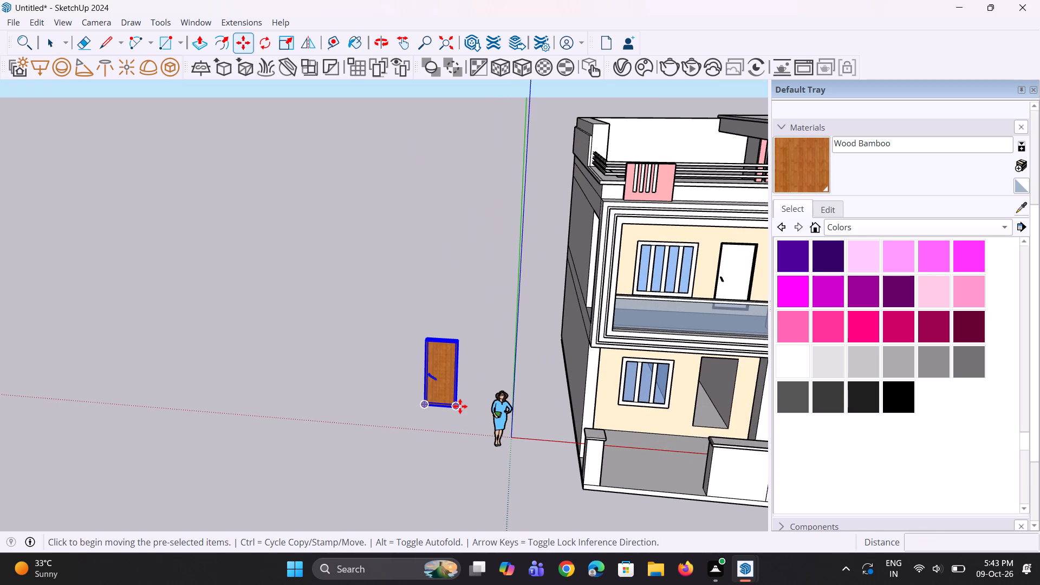
left_click(459, 406)
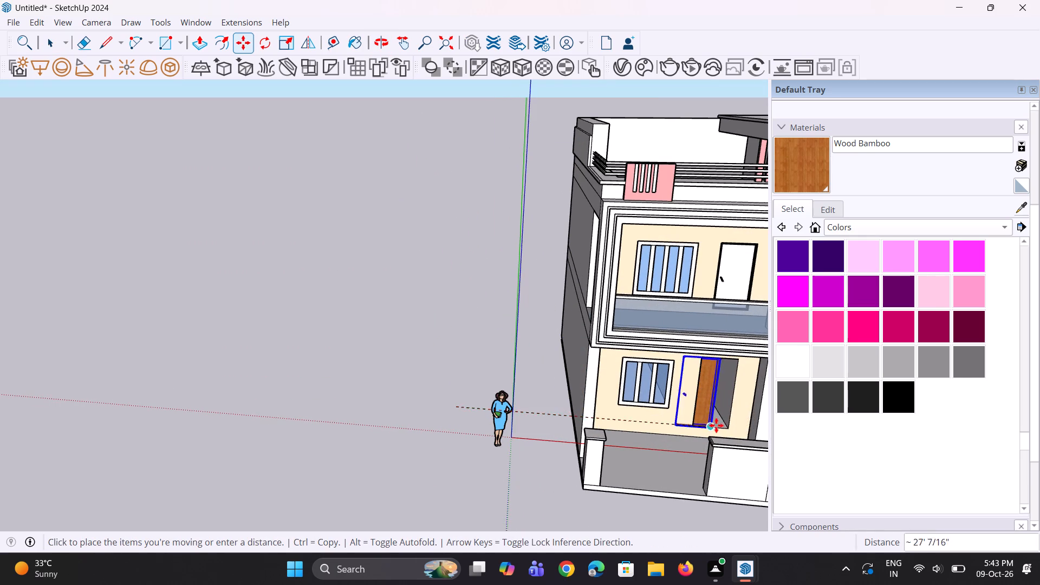
left_click(730, 425)
middle_click_drag(729, 428, 682, 409)
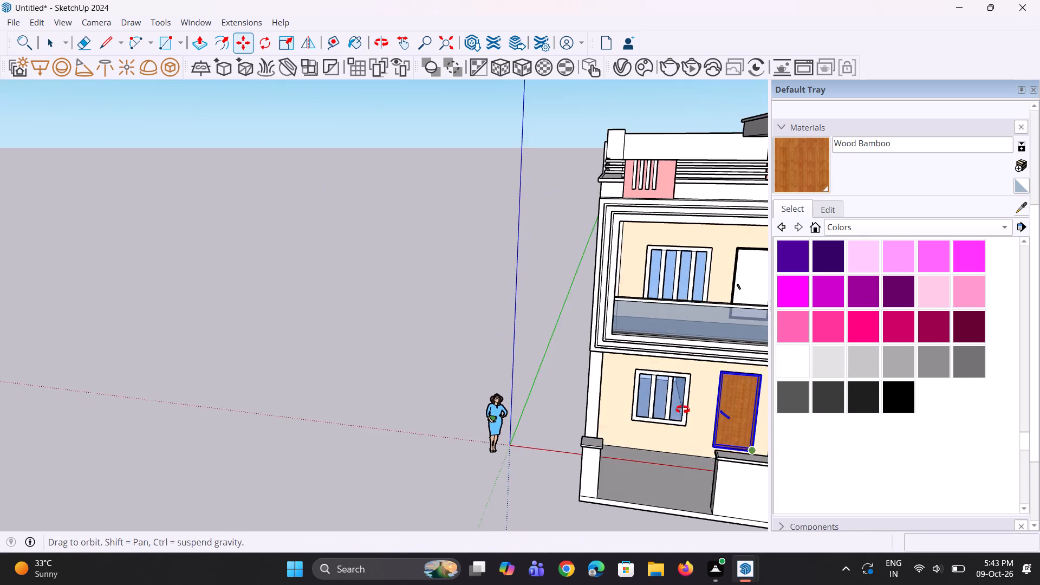
middle_click_drag(682, 409, 675, 415)
scroll(759, 446, "up", 11)
middle_click_drag(756, 478, 759, 458)
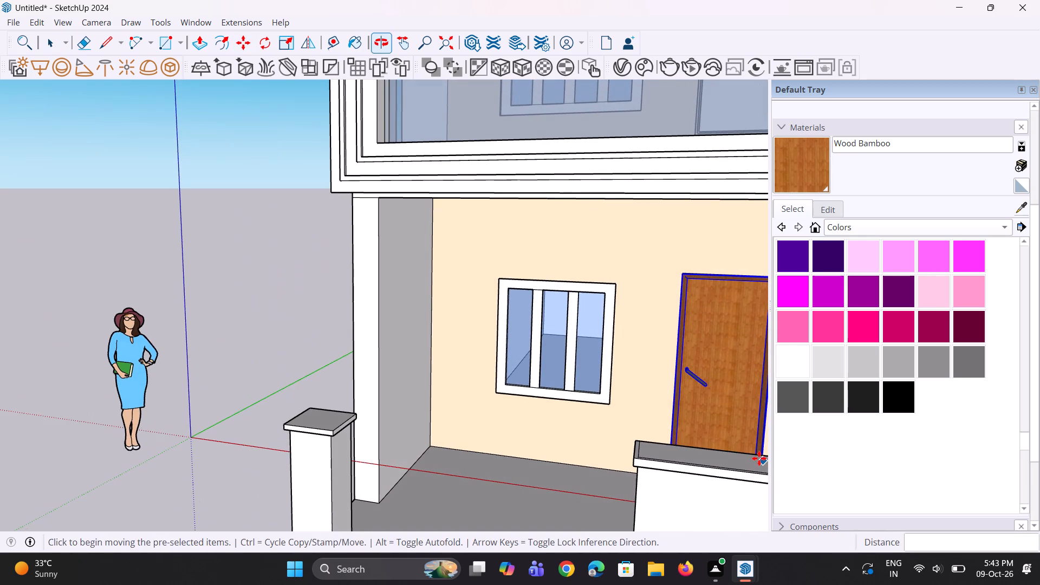
scroll(712, 431, "down", 3)
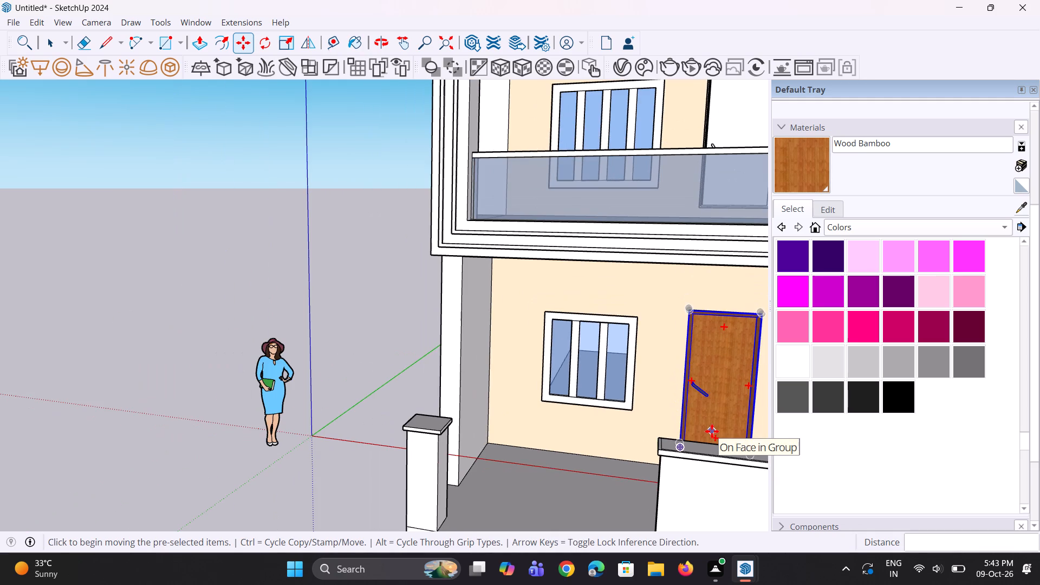
key("space")
key("space")
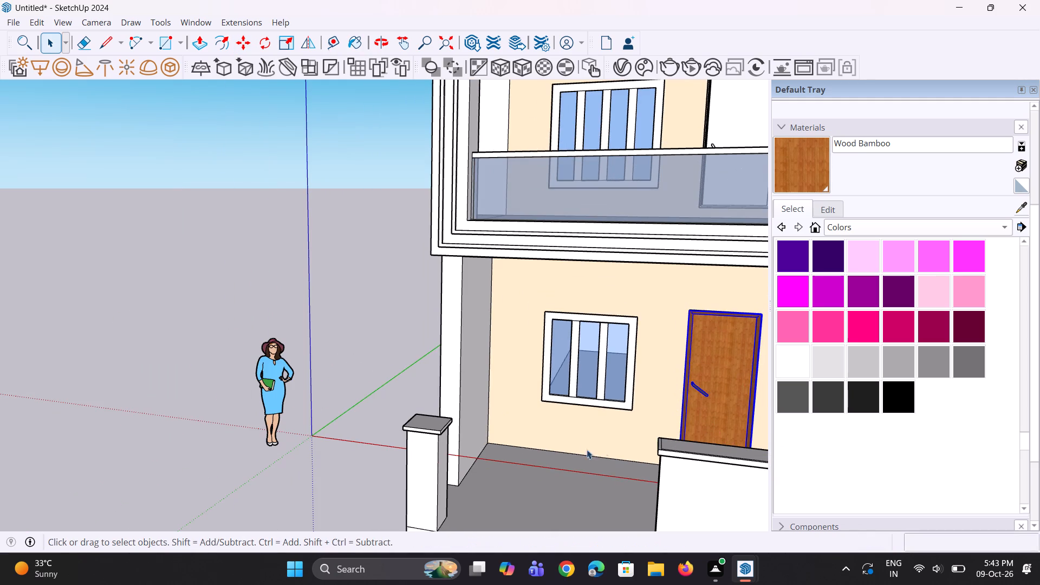
left_click(383, 393)
Move the ground-floor window out of its wall opening along the red axis, about 27' onto the empty ground beside the house.
scroll(491, 417, "down", 3)
middle_click_drag(561, 426, 588, 409)
left_click(570, 399)
scroll(557, 417, "up", 2)
key("m")
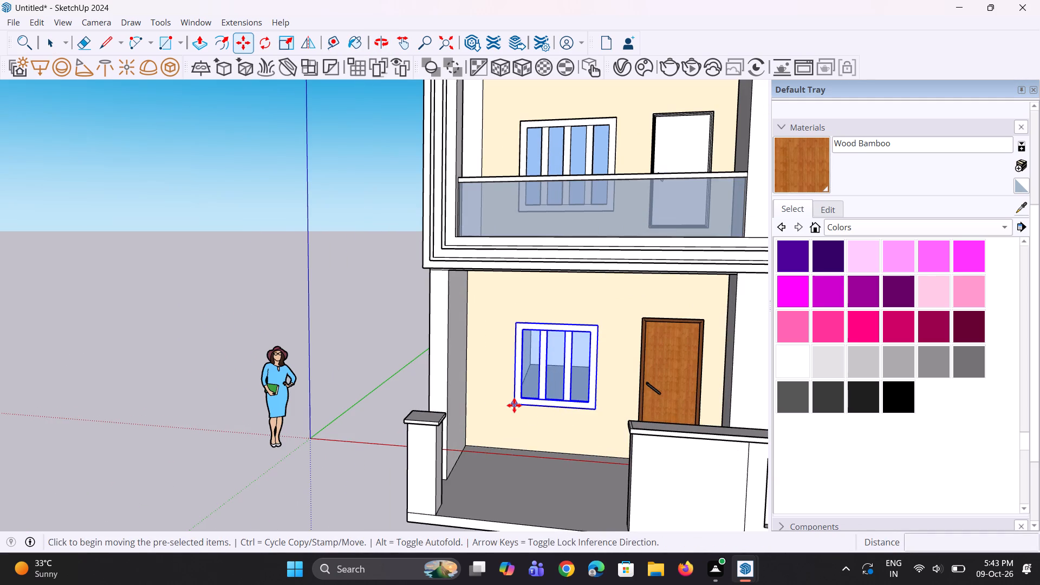
left_click_drag(514, 405, 508, 404)
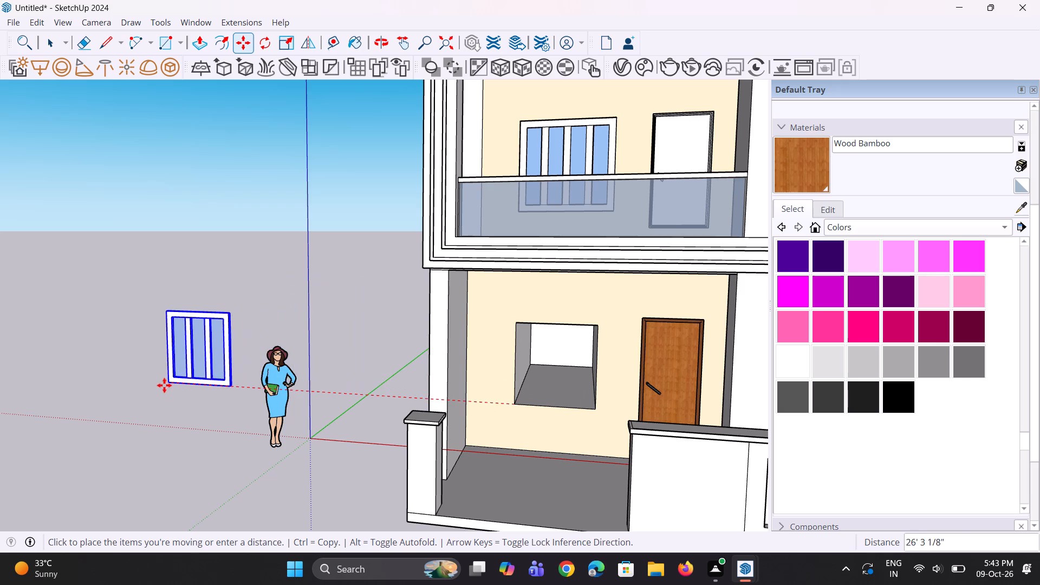
left_click(160, 385)
middle_click_drag(251, 414, 386, 422)
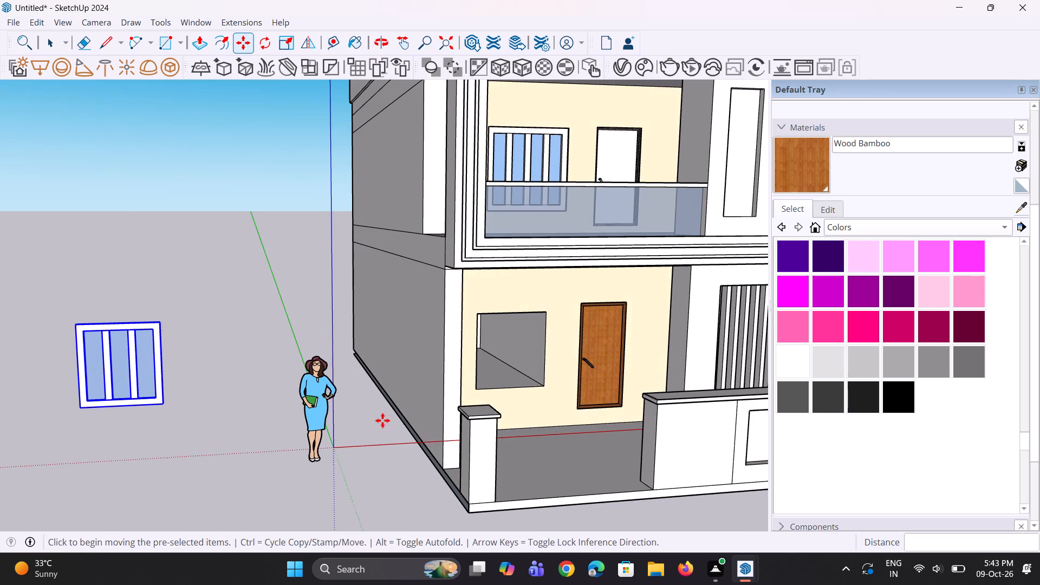
key("ctrl+z")
left_click_drag(480, 389, 475, 389)
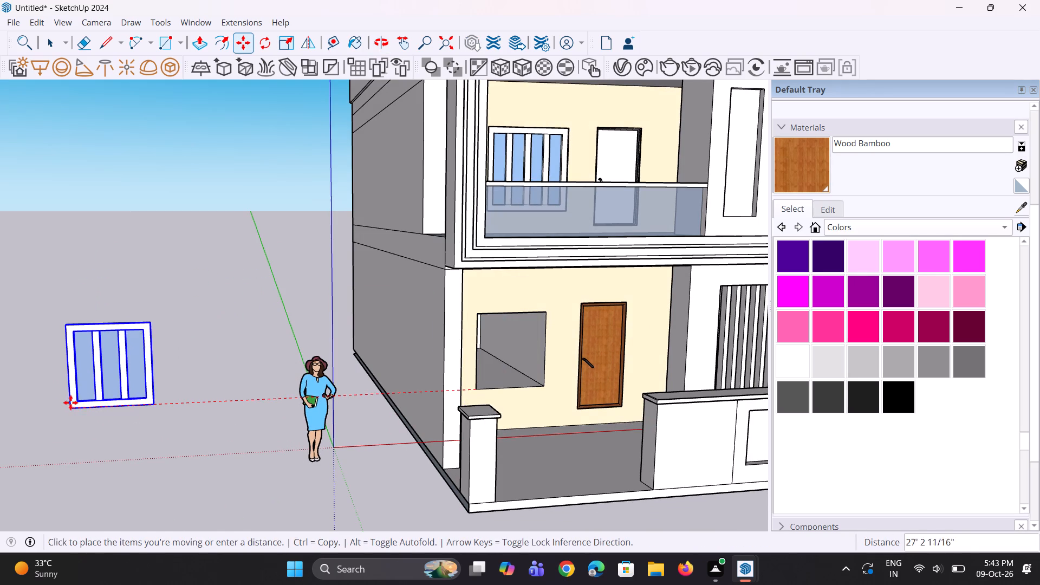
left_click(60, 408)
scroll(235, 430, "down", 3)
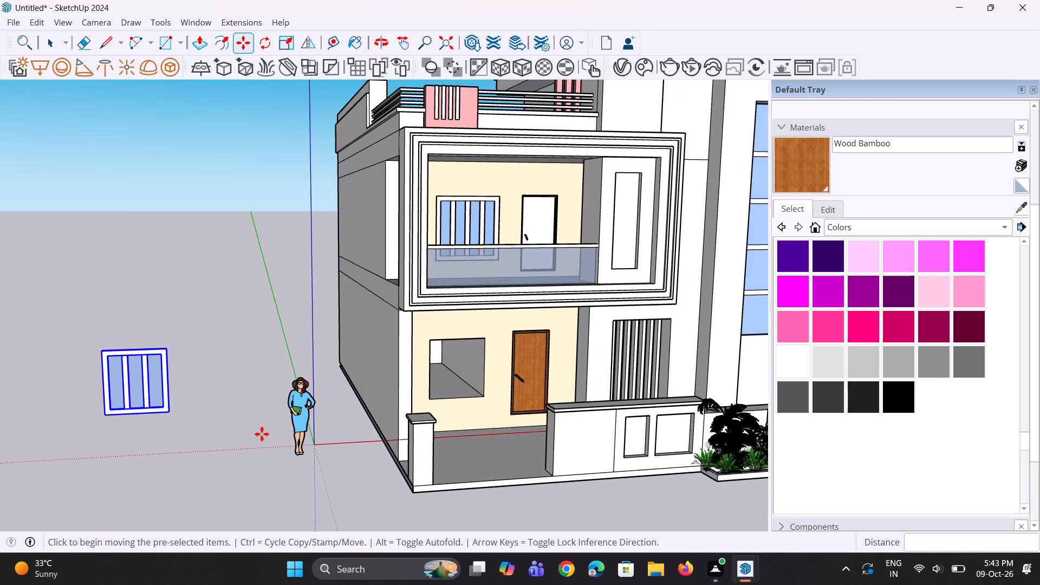
Explode the moved window group into loose geometry and clear the selection.
key("space")
right_click(124, 380)
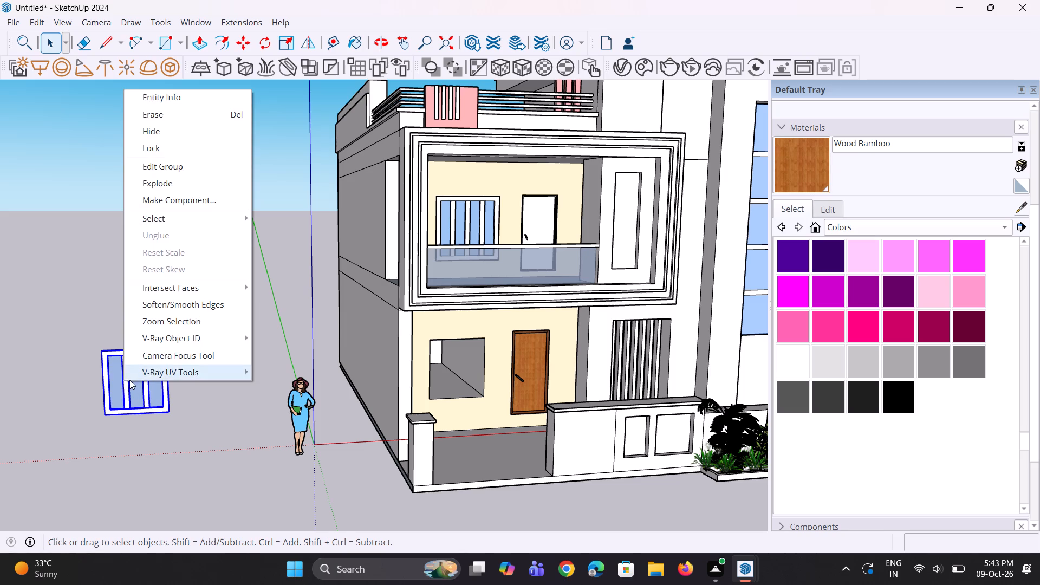
left_click(217, 185)
key("space")
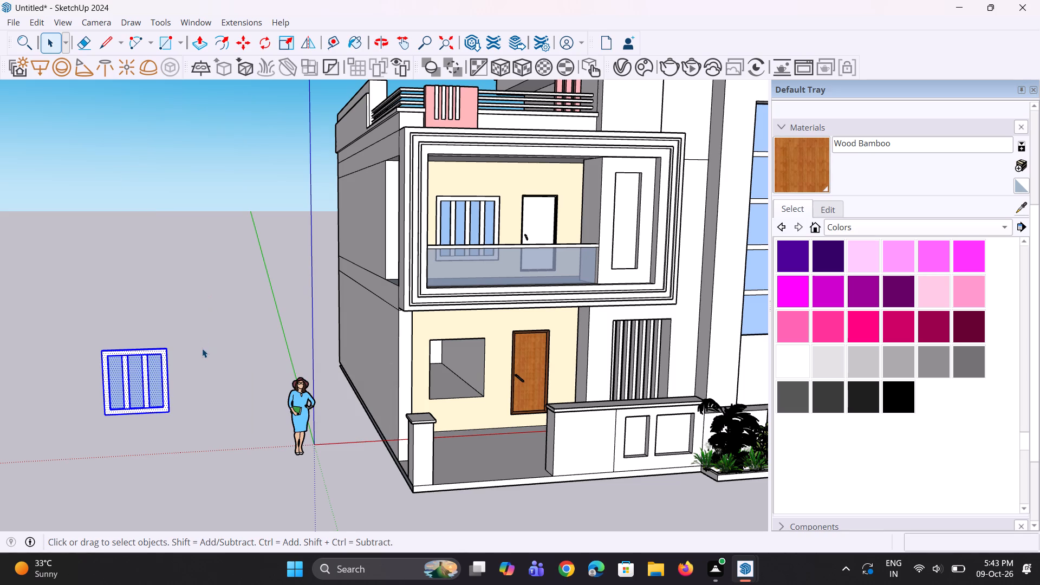
left_click(202, 348)
key("space")
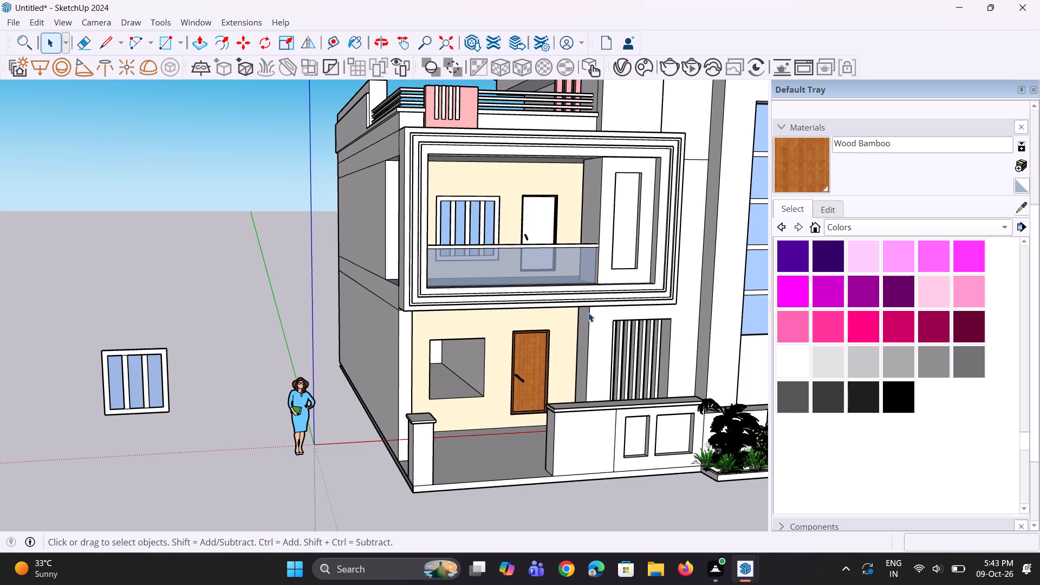
Paint the window's front frame and both vertical bars with Wood Veneer 01 from the Wood collection.
left_click(911, 229)
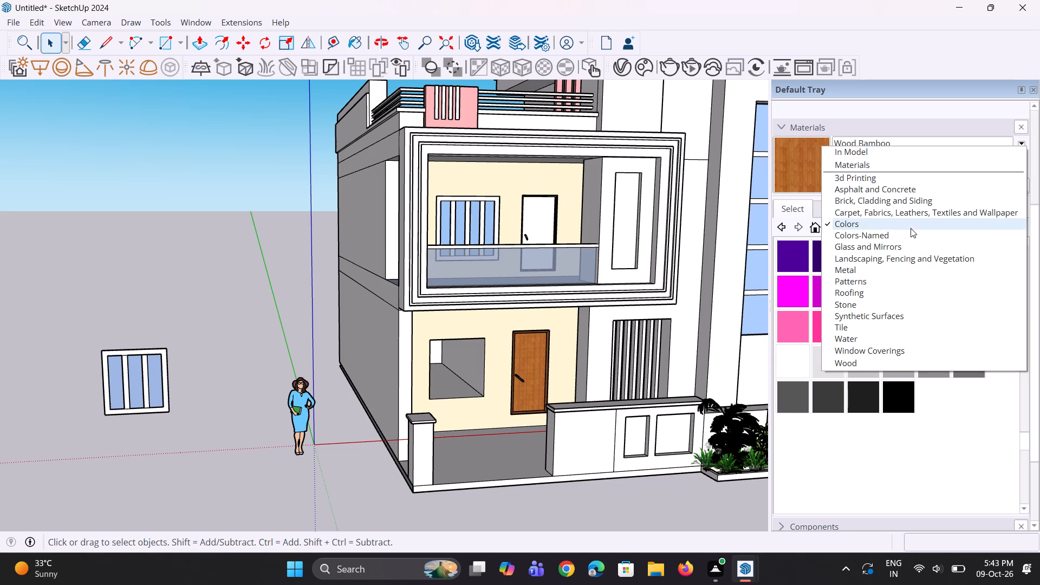
left_click(861, 365)
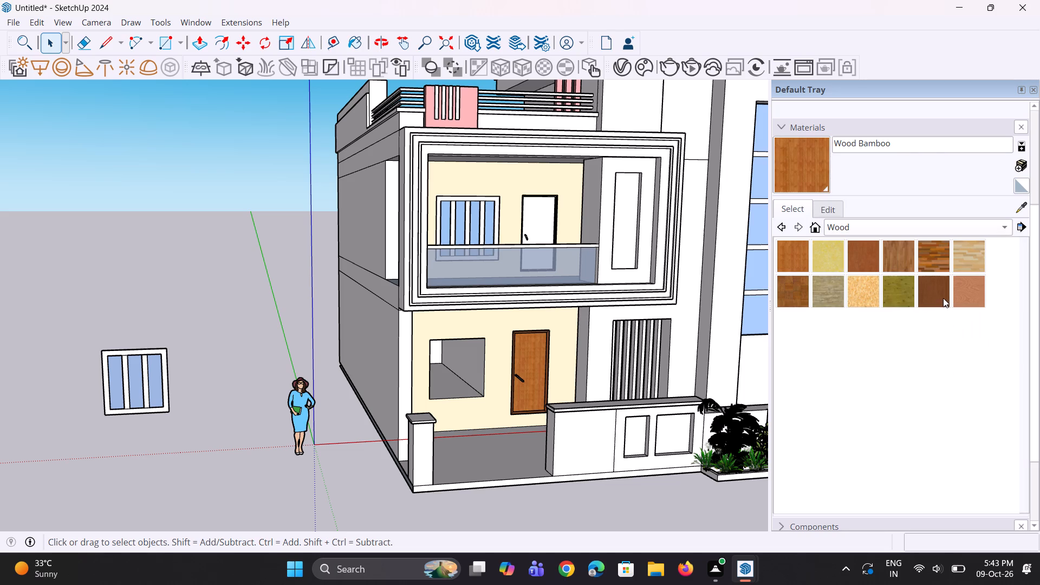
left_click(942, 297)
scroll(109, 384, "up", 3)
scroll(148, 359, "up", 3)
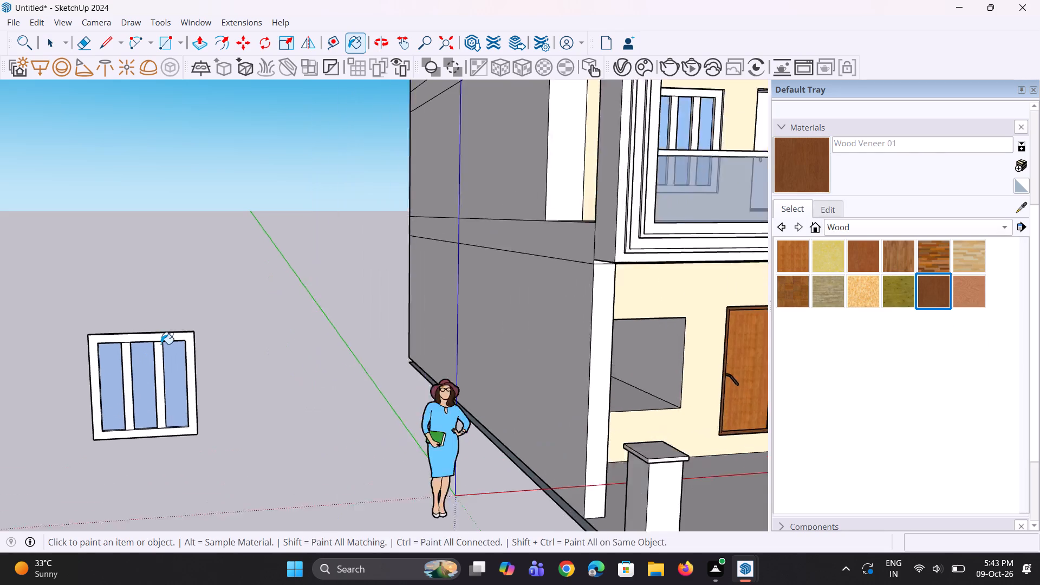
left_click(162, 337)
left_click(159, 359)
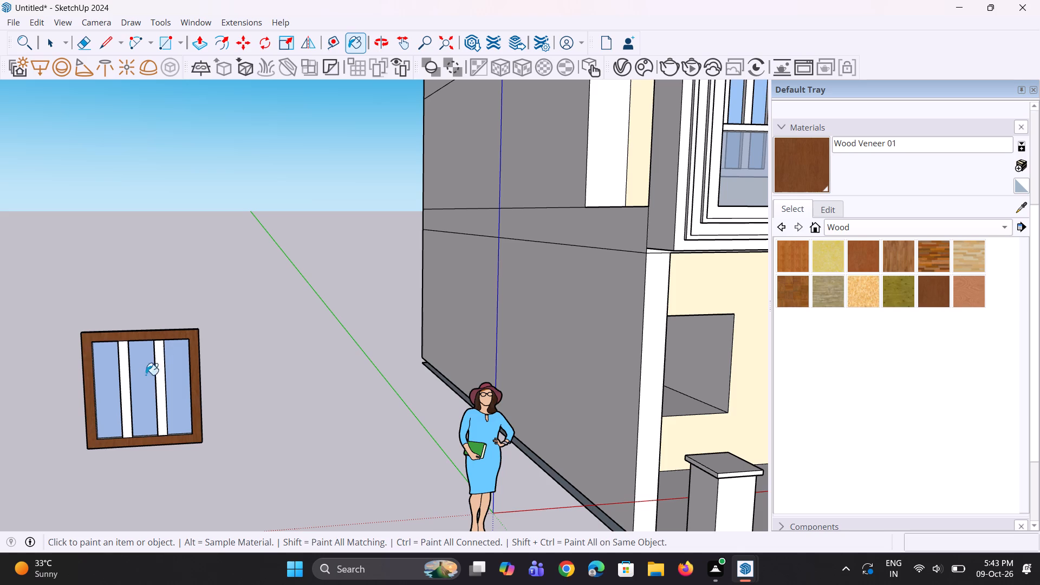
left_click(123, 386)
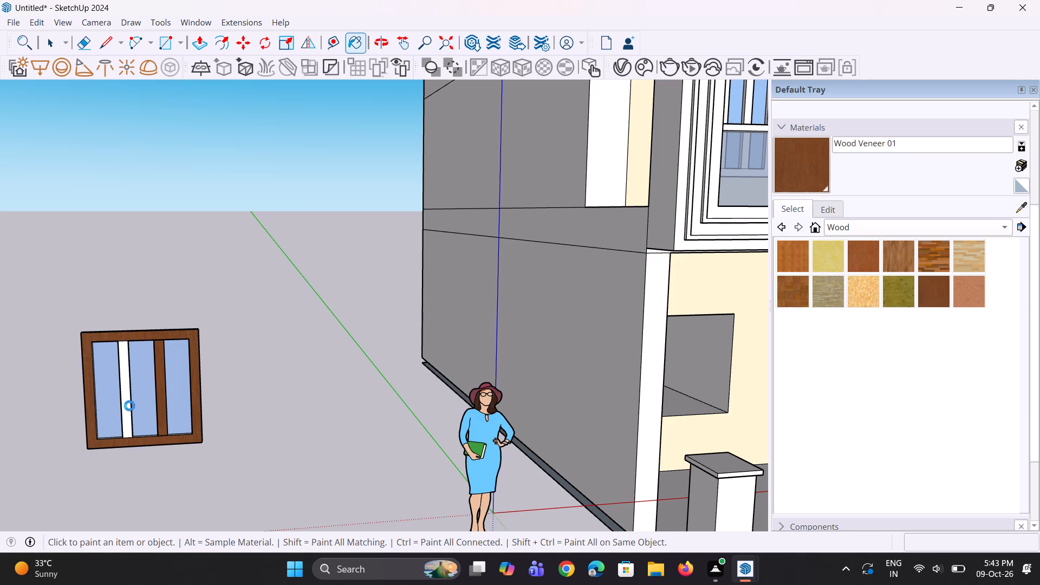
Paint the window frame's back face, its adjacent outer side edge and its top edge with Wood Veneer 01.
scroll(120, 419, "up", 3)
middle_click_drag(130, 408, 465, 427)
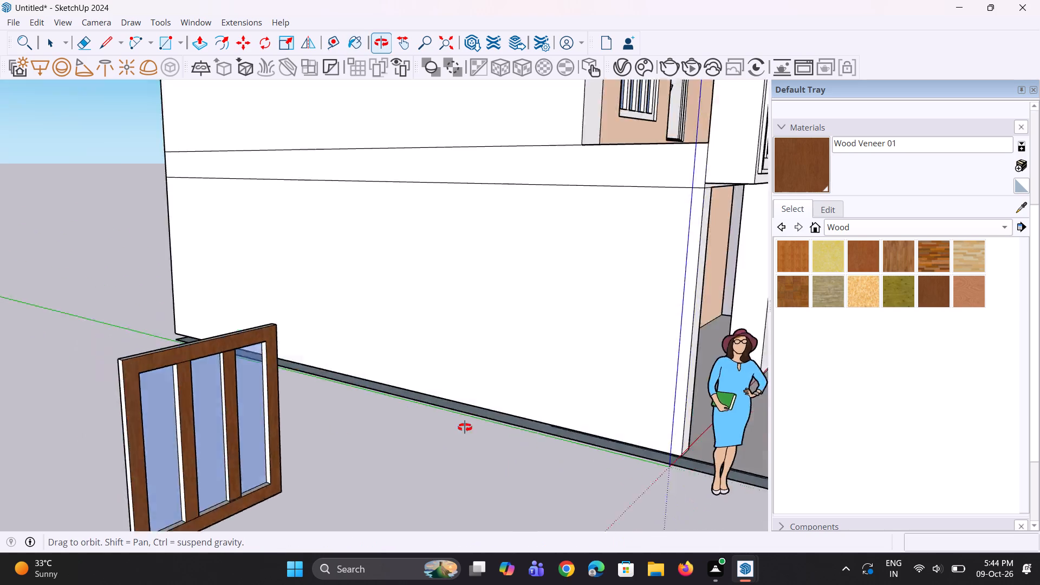
middle_click_drag(465, 427, 691, 418)
left_click(626, 394)
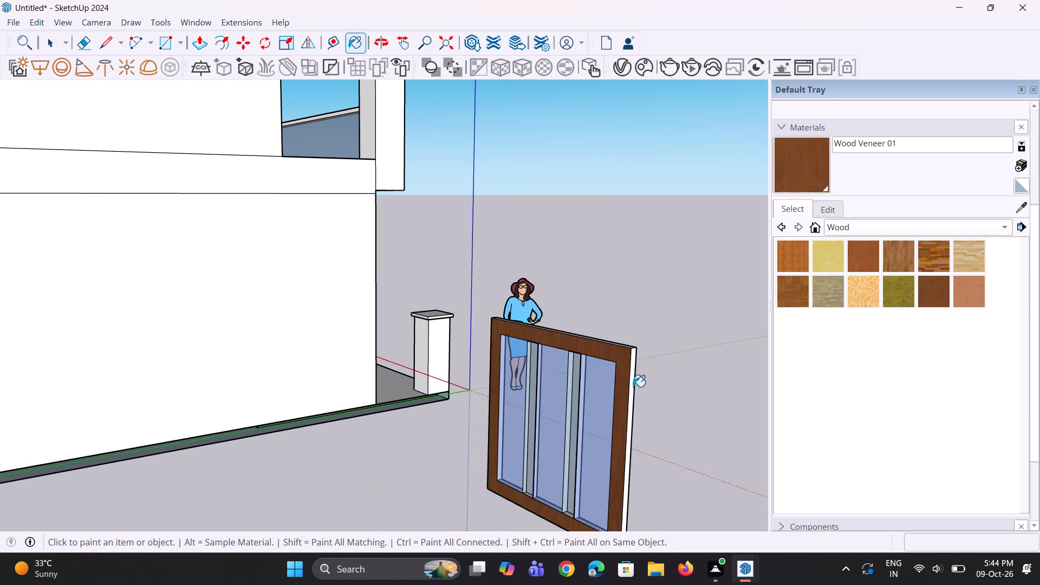
left_click(634, 382)
left_click(632, 374)
middle_click_drag(611, 354, 595, 422)
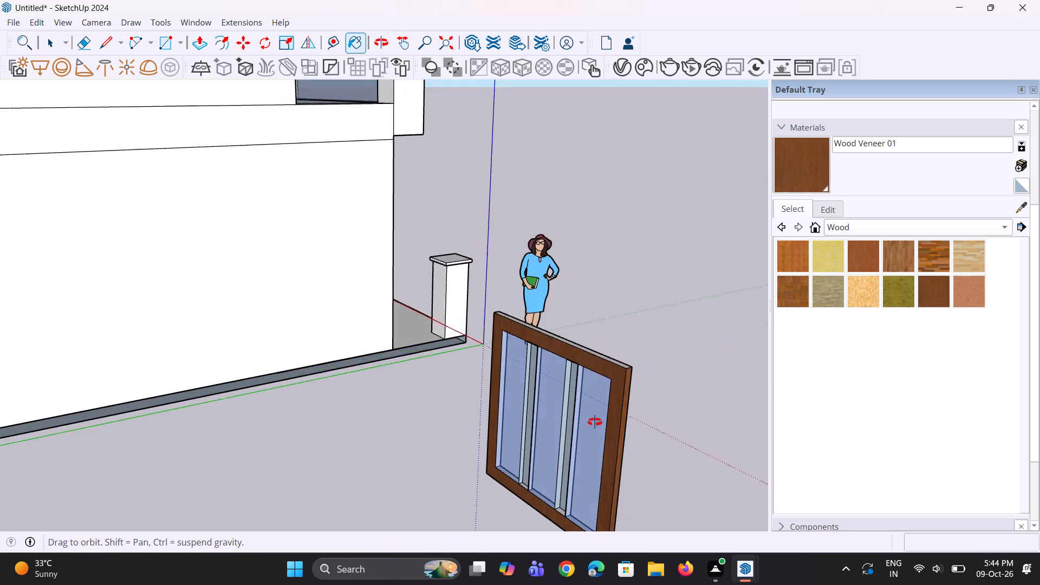
middle_click_drag(595, 422, 595, 431)
scroll(619, 378, "up", 1)
left_click(619, 378)
left_click(621, 383)
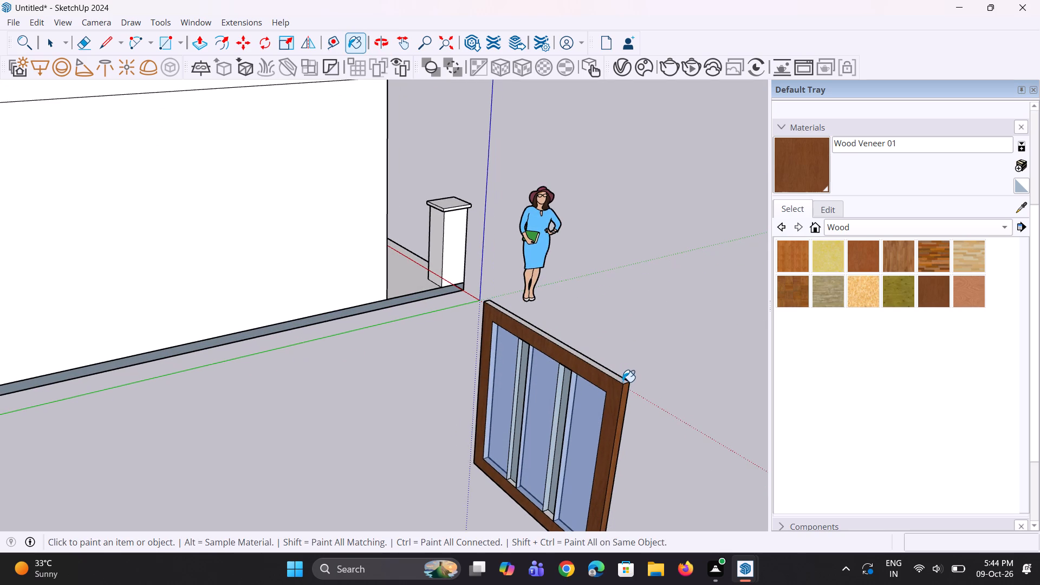
left_click(623, 381)
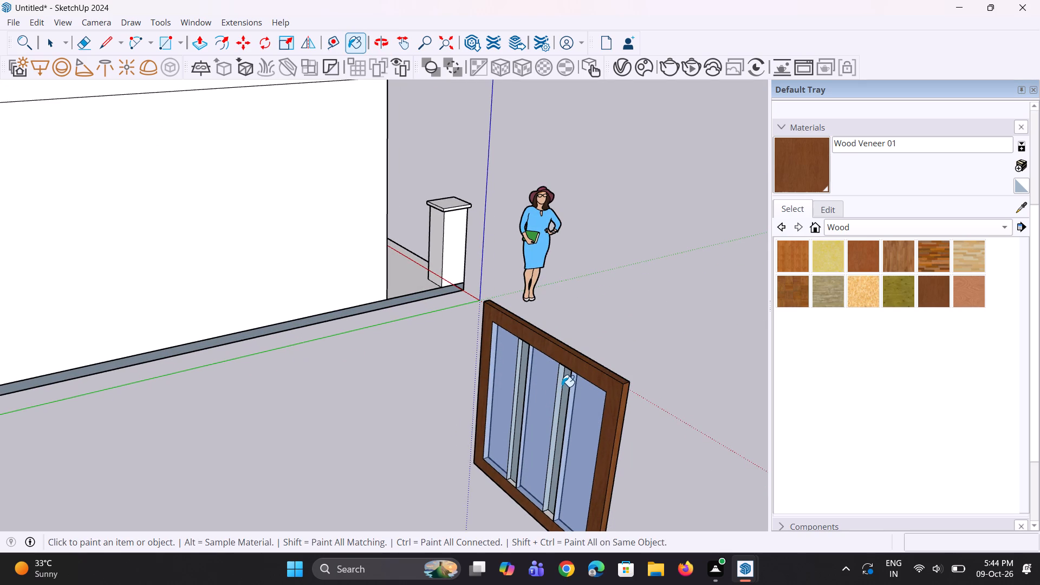
Paint the back and side faces of one vertical window bar and the small ledge beneath it with Wood Veneer 01.
left_click(562, 387)
left_click(561, 386)
scroll(531, 428, "up", 1)
middle_click_drag(535, 431, 620, 413)
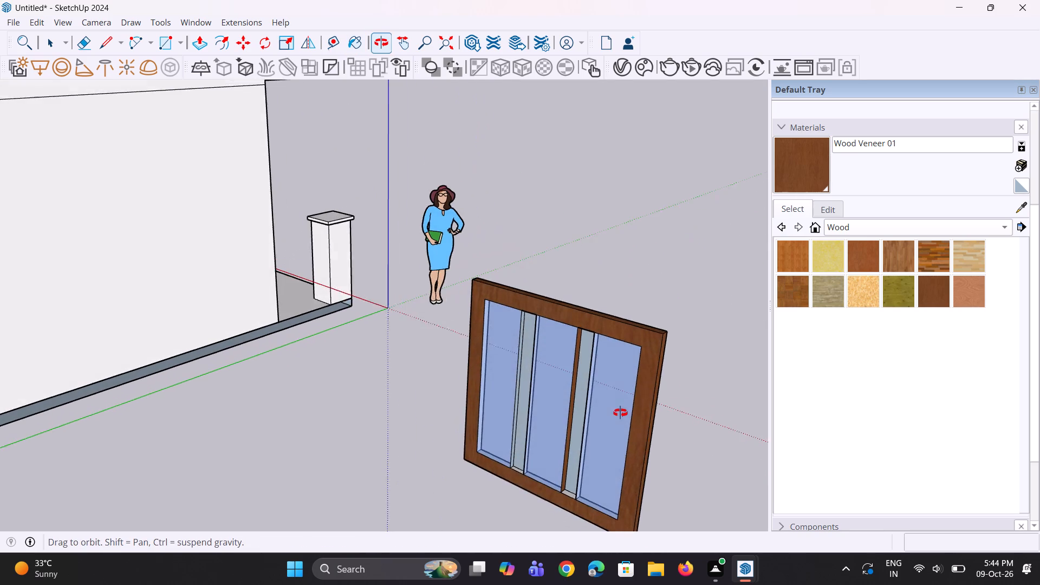
middle_click_drag(620, 413, 621, 412)
scroll(569, 435, "up", 5)
left_click(584, 459)
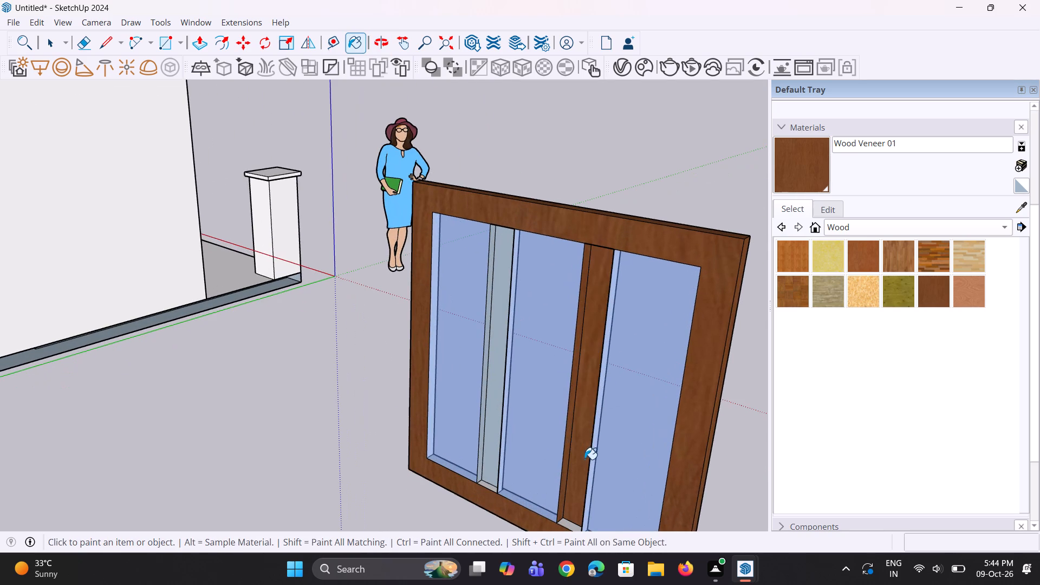
left_click(571, 524)
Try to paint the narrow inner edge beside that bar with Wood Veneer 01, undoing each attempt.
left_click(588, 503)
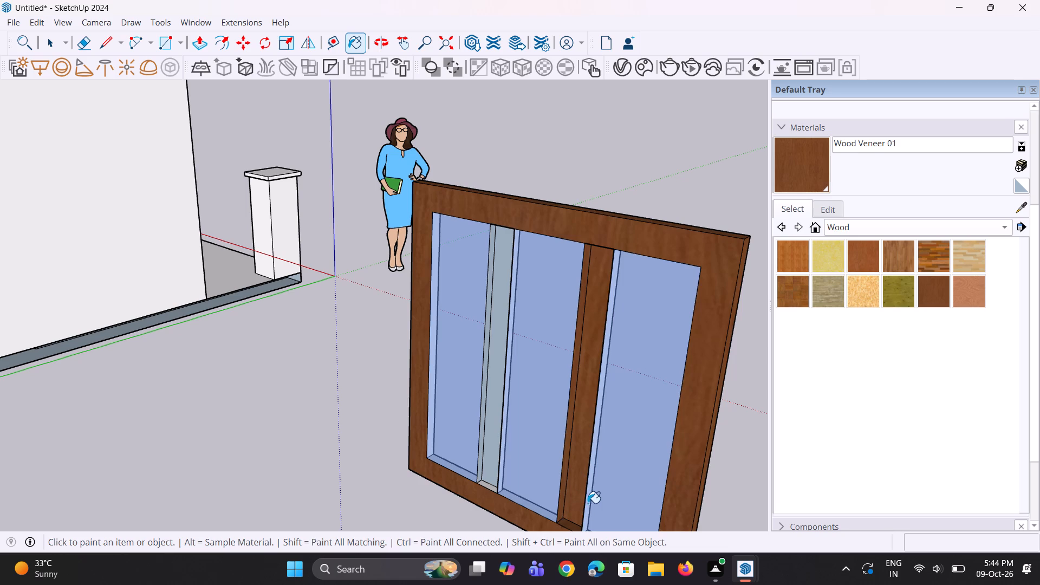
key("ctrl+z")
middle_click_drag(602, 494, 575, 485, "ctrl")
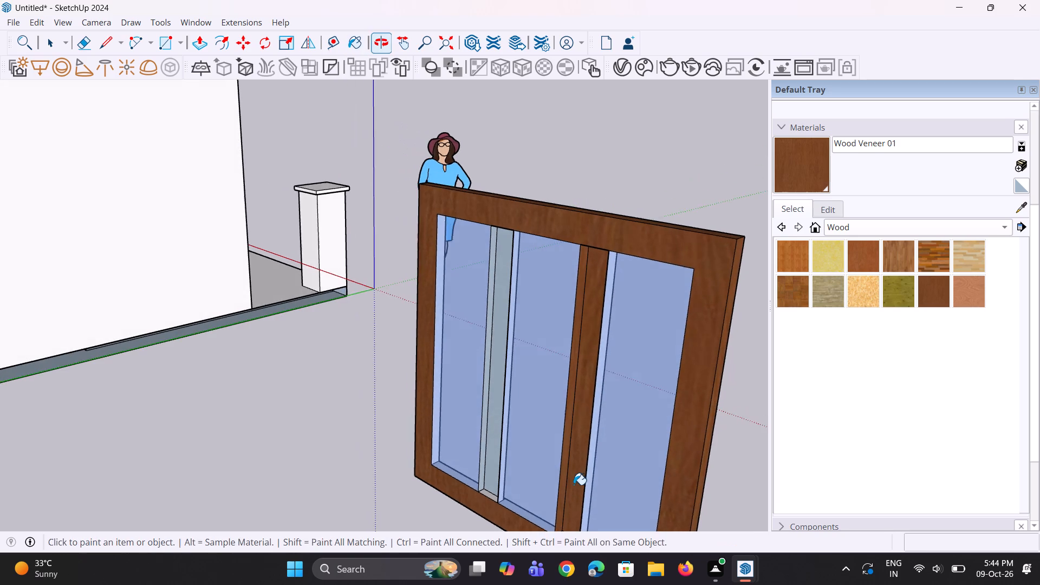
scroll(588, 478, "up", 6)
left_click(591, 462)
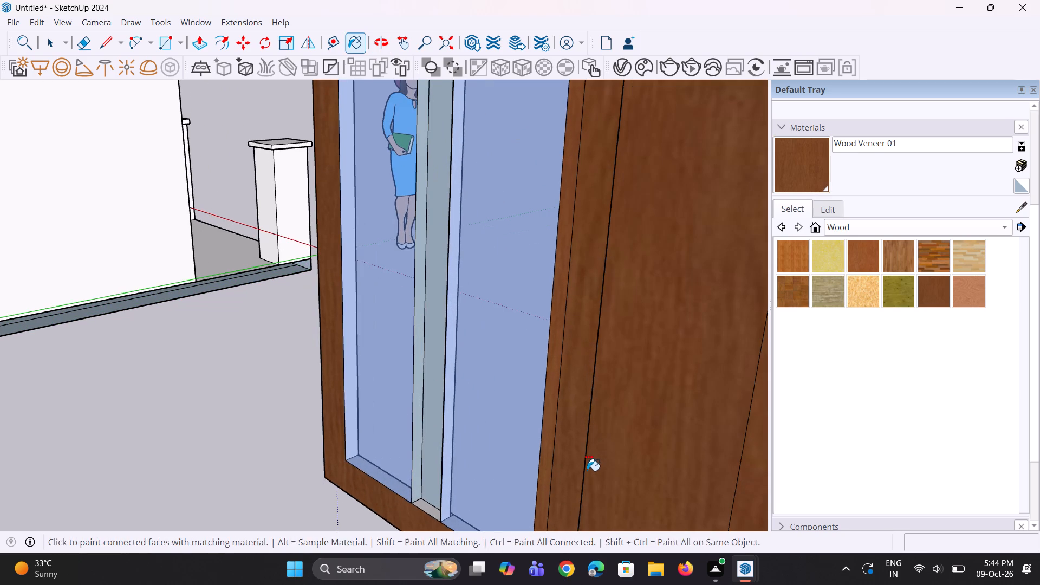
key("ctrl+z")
Paint the remaining unpainted outer side edge of the window frame with Wood Veneer 01.
scroll(519, 475, "down", 3)
scroll(473, 428, "down", 4)
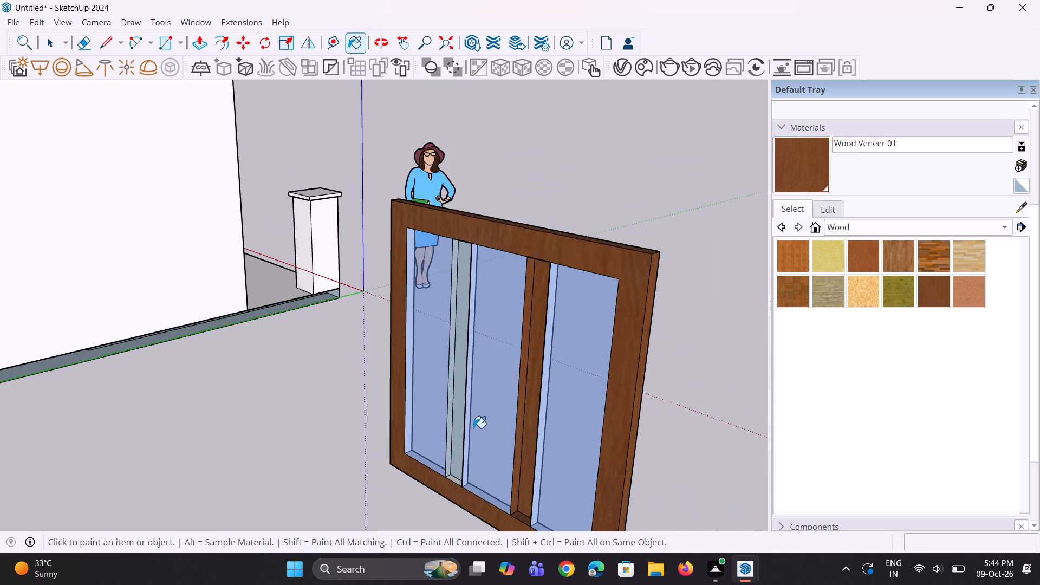
middle_click_drag(368, 433, 445, 407)
scroll(453, 405, "down", 7)
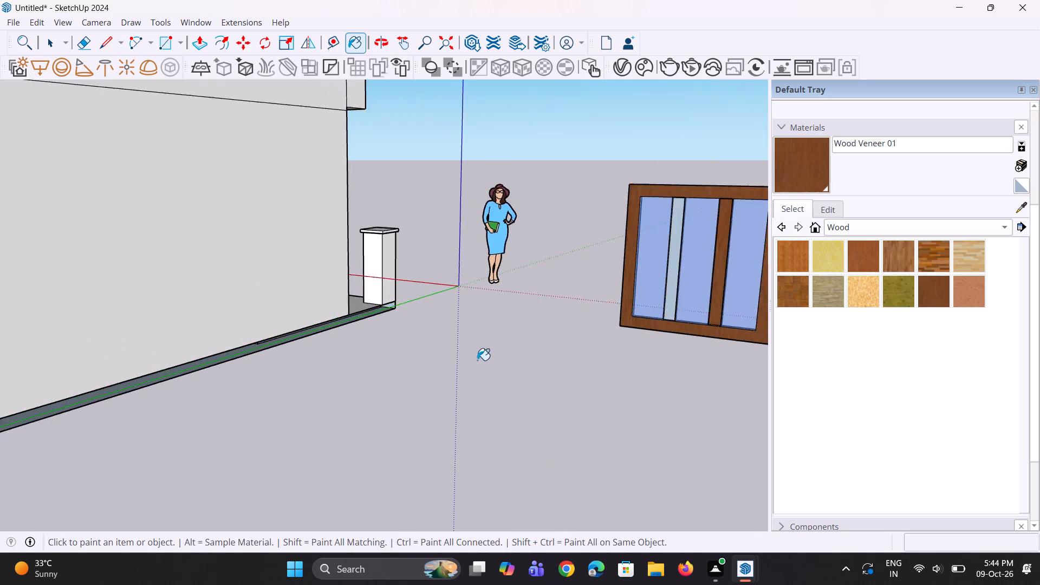
scroll(477, 360, "down", 5)
middle_click_drag(606, 354, 28, 335)
scroll(113, 281, "down", 2)
scroll(141, 235, "up", 3)
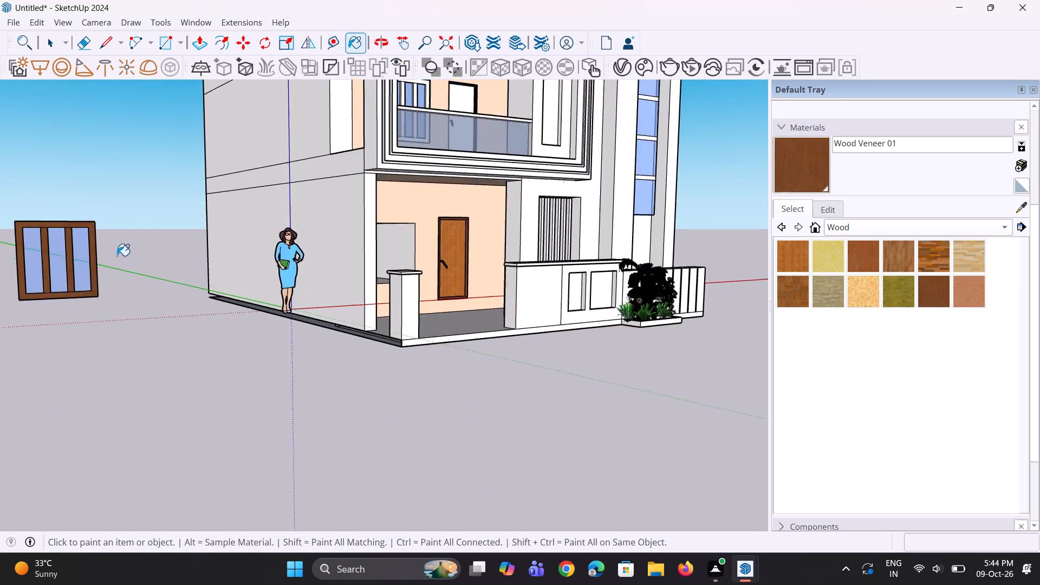
scroll(117, 256, "up", 2)
middle_click_drag(112, 259, 0, 327)
scroll(117, 249, "up", 9)
middle_click_drag(62, 256, 47, 263)
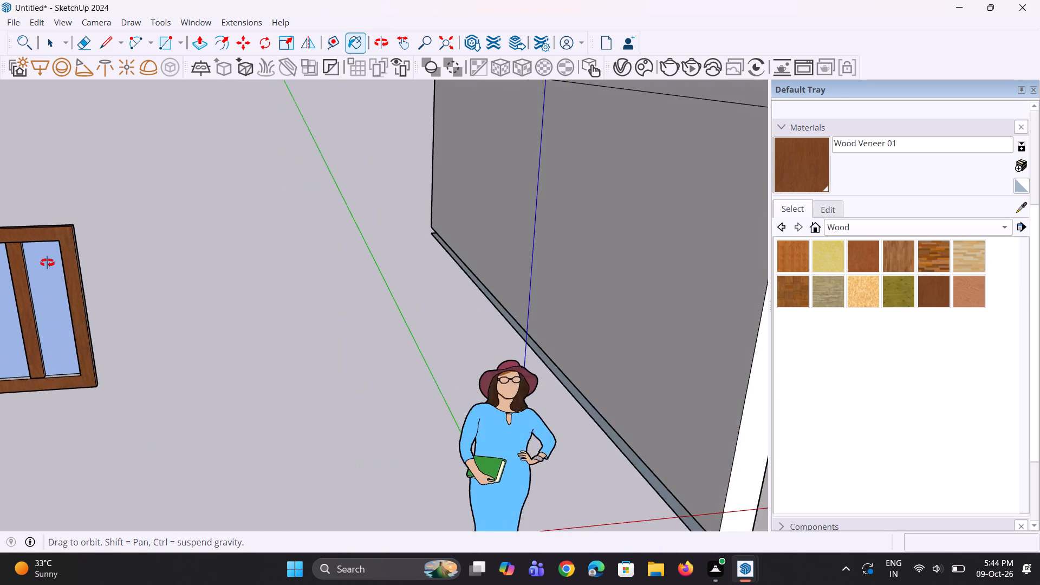
middle_click_drag(47, 263, 0, 291)
scroll(0, 291, "up", 1)
scroll(103, 221, "up", 8)
left_click(84, 217)
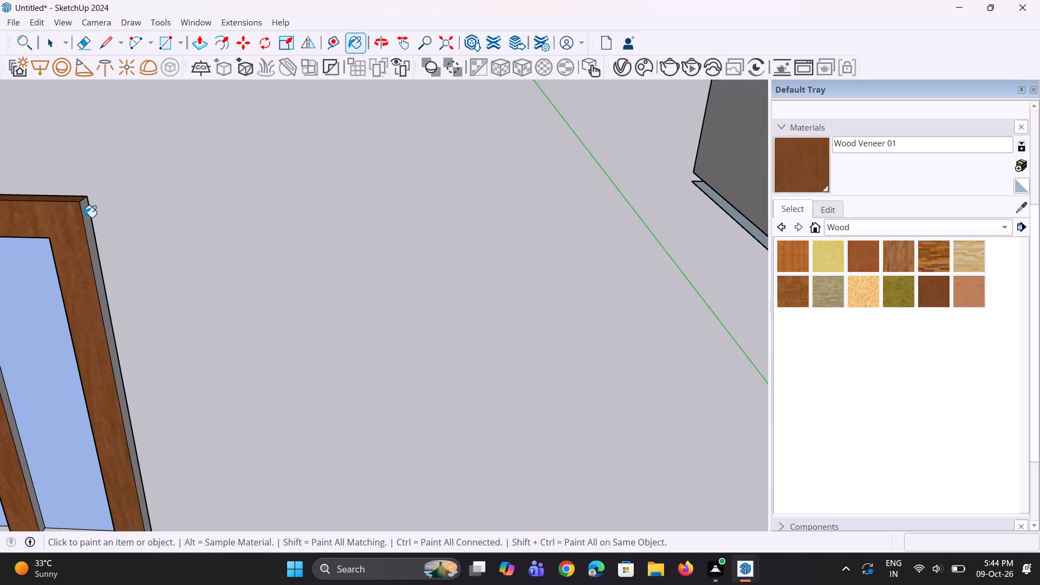
Paint the inner bottom ledges of two adjacent panes and the thin strip beneath the bar between them with Wood Veneer 01.
scroll(225, 242, "down", 9)
middle_click_drag(157, 328, 269, 334)
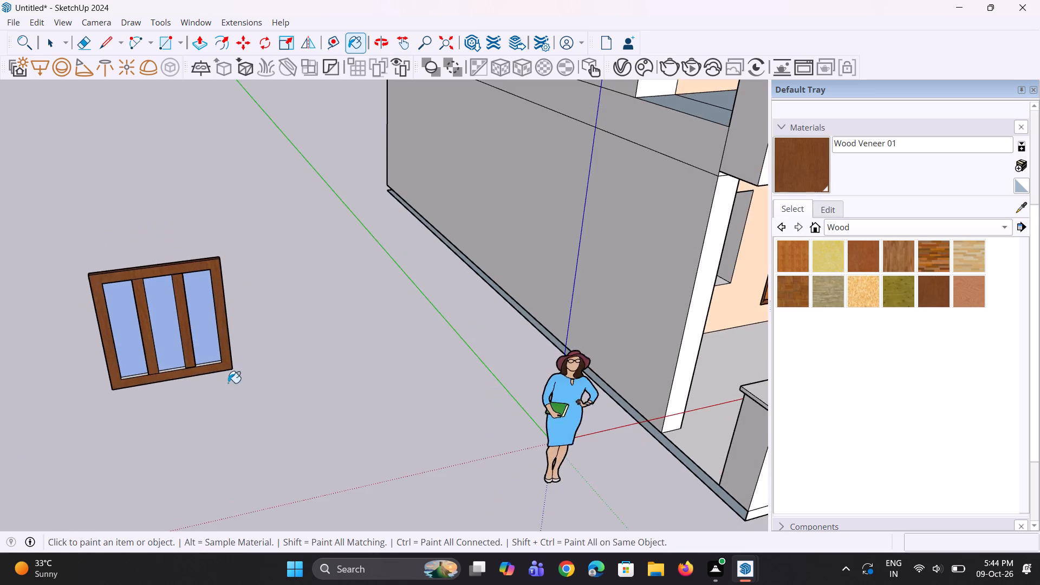
scroll(212, 374, "up", 14)
left_click(224, 352)
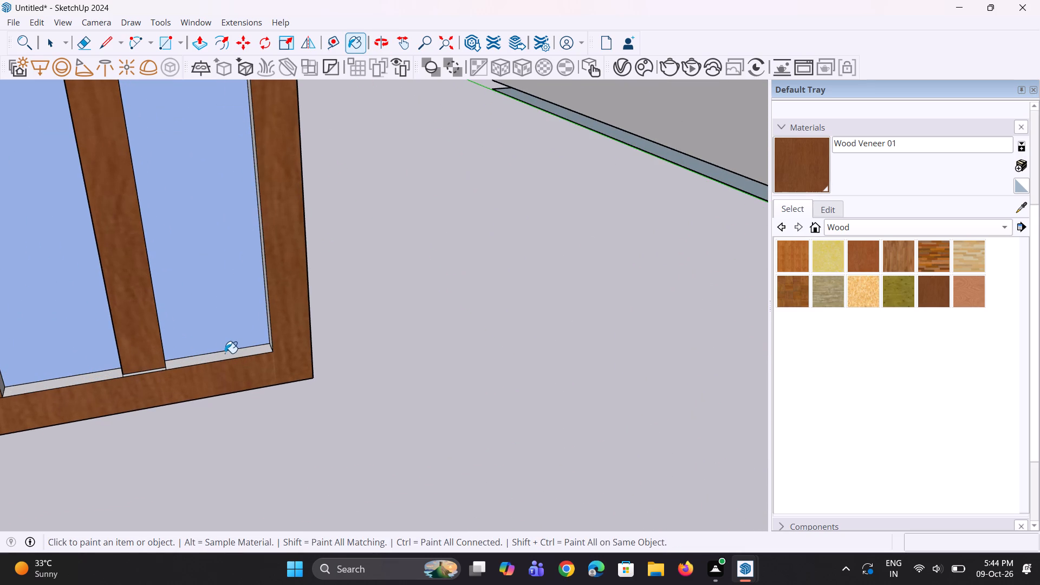
left_click(225, 354)
left_click(102, 375)
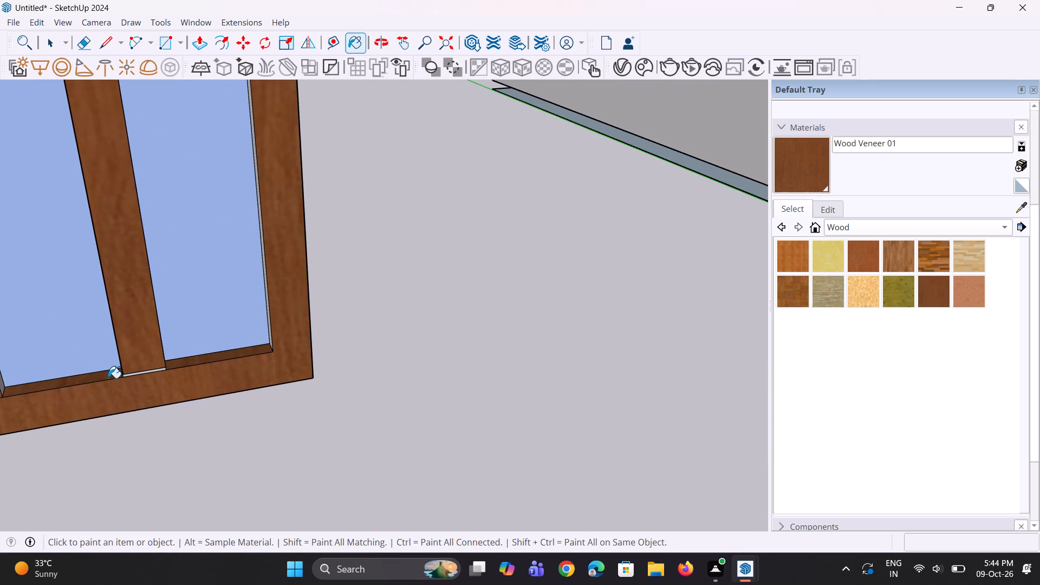
scroll(120, 379, "up", 3)
left_click(134, 372)
left_click(139, 372)
left_click(142, 373)
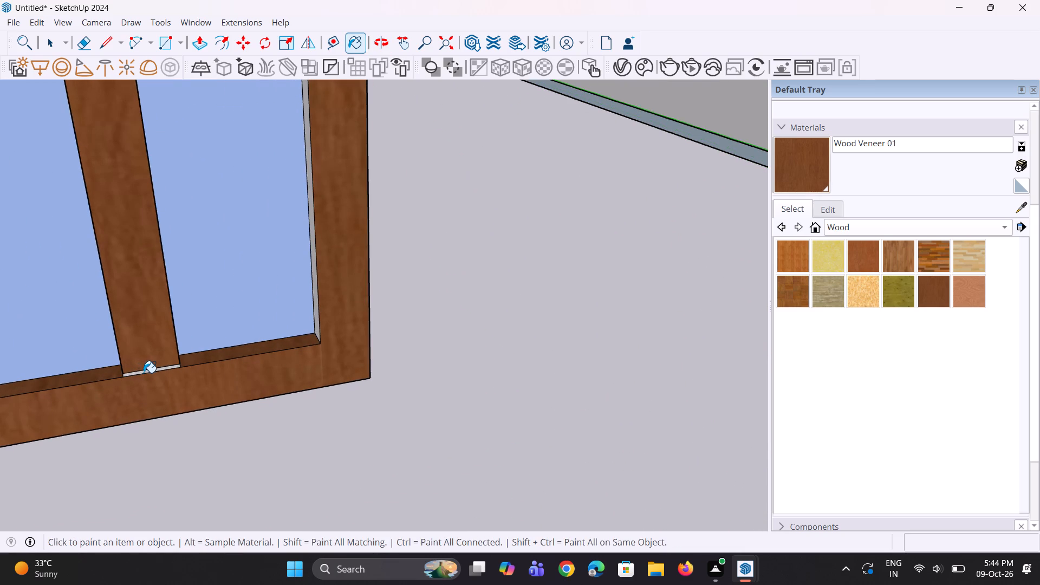
double_click(154, 370)
Paint the frame's inner side edge, the side faces of both bars and the last pane's bottom ledge with Wood Veneer 01.
scroll(273, 367, "down", 6)
middle_click_drag(331, 342, 334, 341)
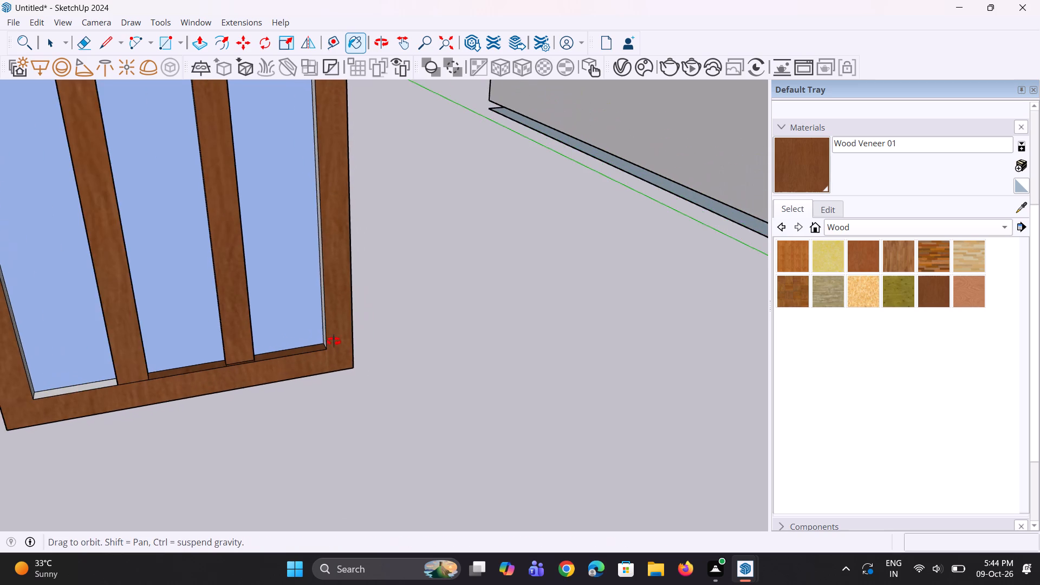
middle_click_drag(334, 341, 410, 333)
scroll(328, 342, "up", 3)
left_click(320, 337)
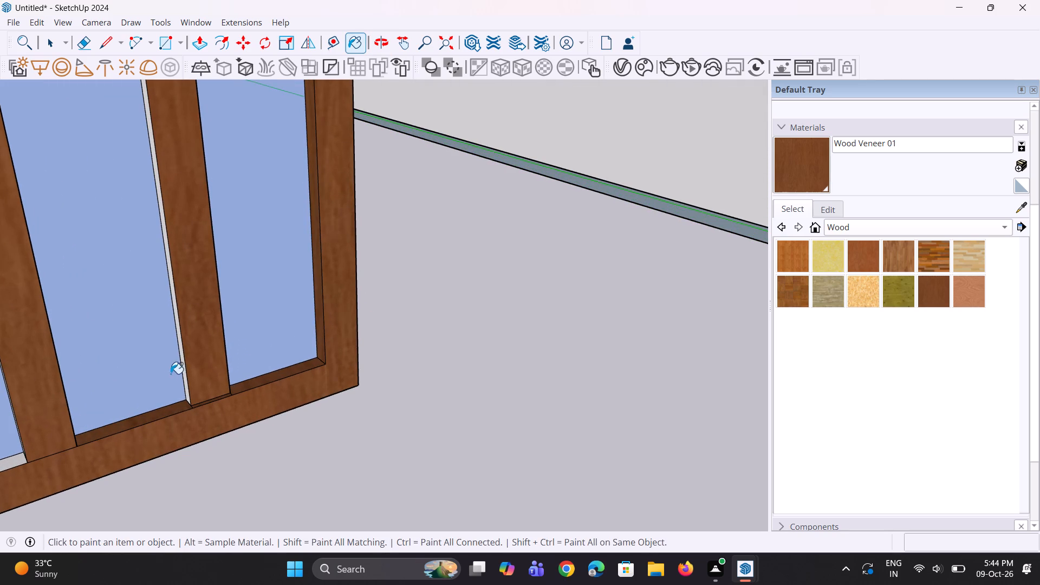
left_click(183, 362)
scroll(368, 355, "down", 4)
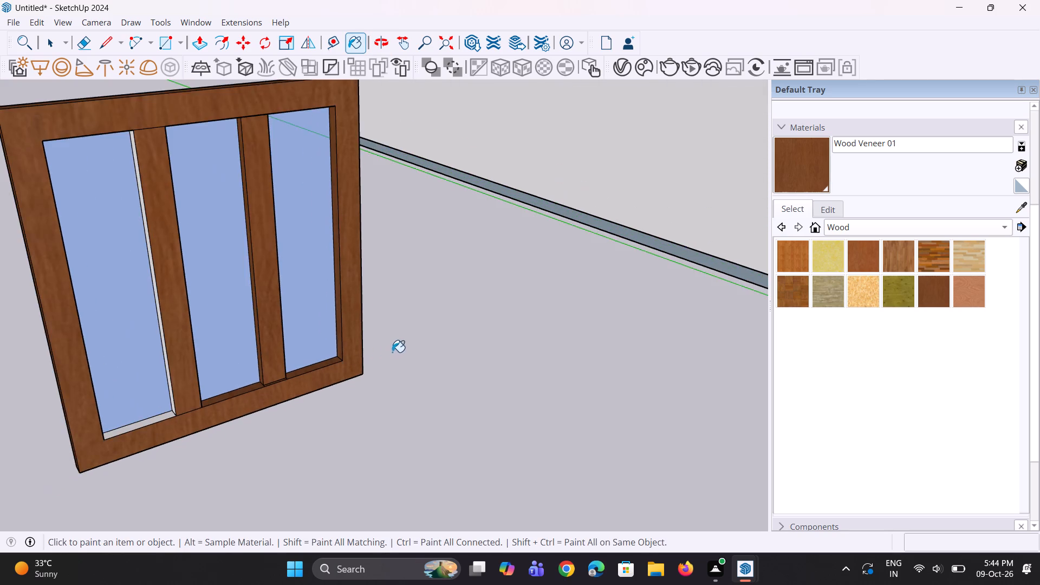
scroll(393, 352, "down", 3)
scroll(269, 335, "up", 10)
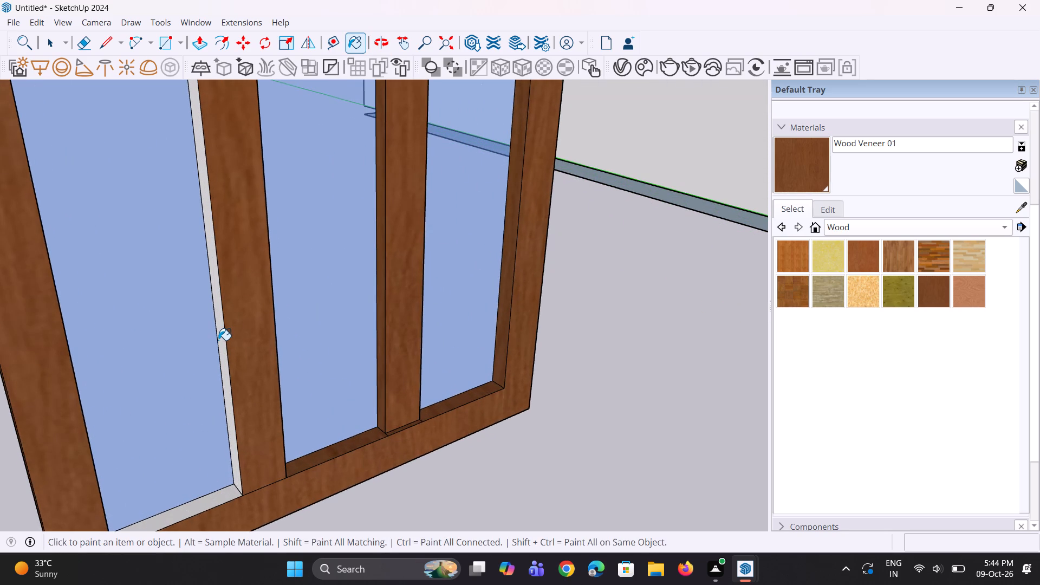
left_click(220, 340)
left_click(222, 496)
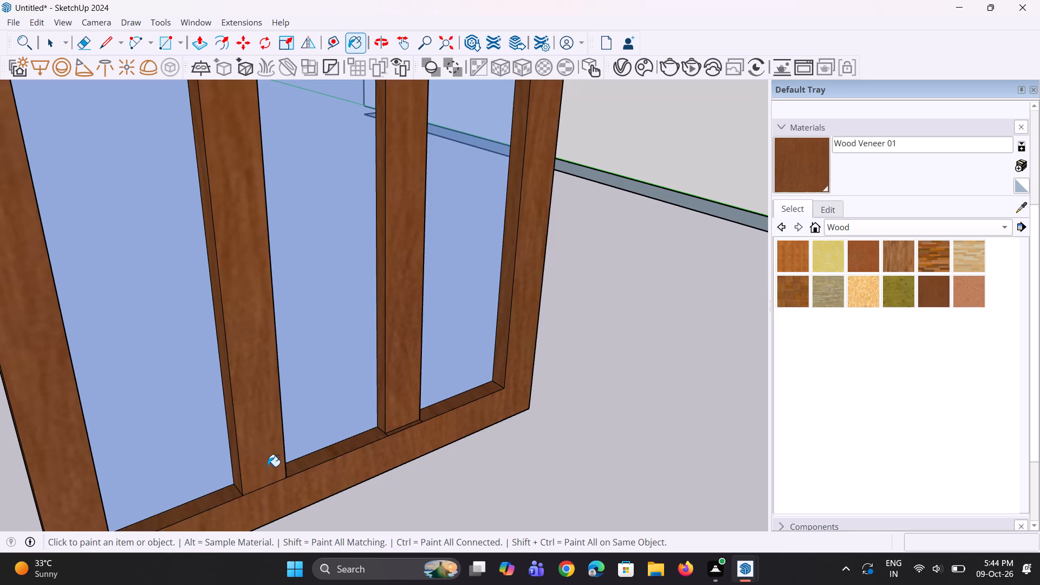
Select the whole wood-painted window and make it a group.
scroll(270, 464, "down", 7)
middle_click_drag(315, 431, 295, 389)
key("space")
key("space")
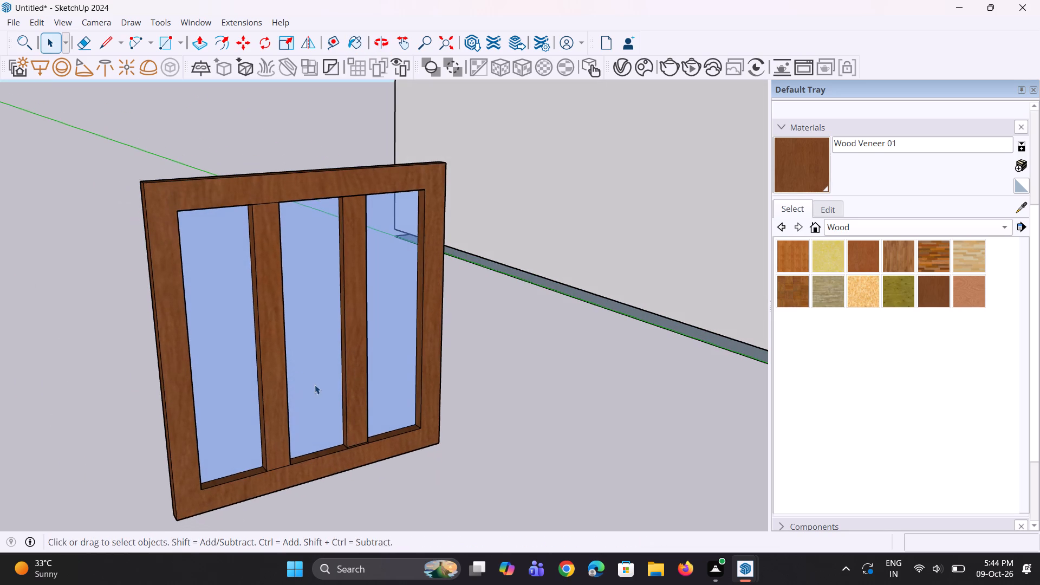
scroll(305, 382, "down", 1)
middle_click_drag(314, 382, 275, 369)
scroll(275, 357, "down", 7)
left_click_drag(178, 247, 230, 395)
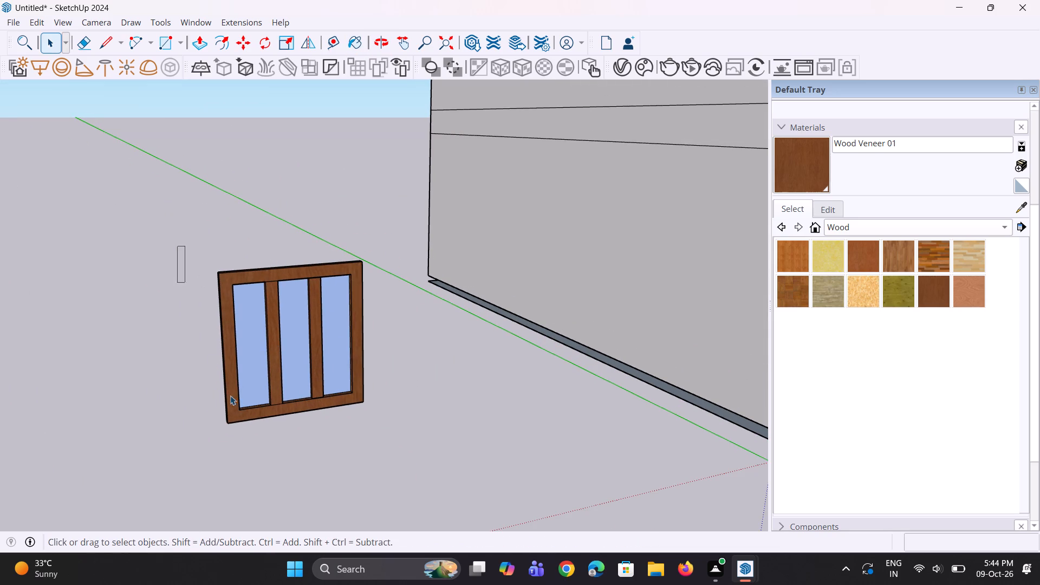
left_click_drag(230, 395, 396, 460)
right_click(296, 376)
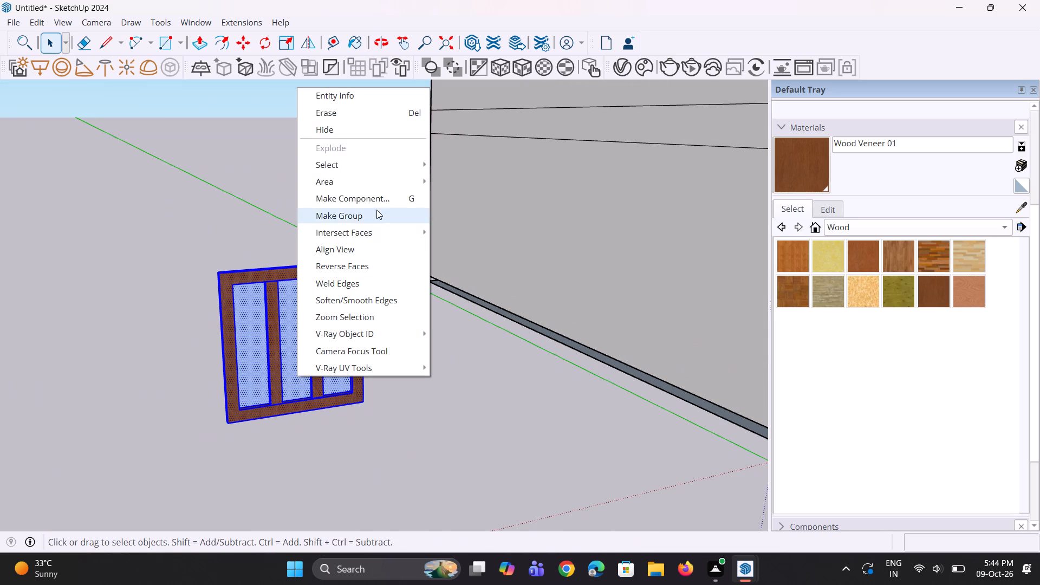
left_click(376, 210)
Move the window group about 27' 10 1/2" along the red axis back to the ground-floor wall opening.
scroll(304, 350, "down", 9)
middle_click_drag(512, 363, 359, 367)
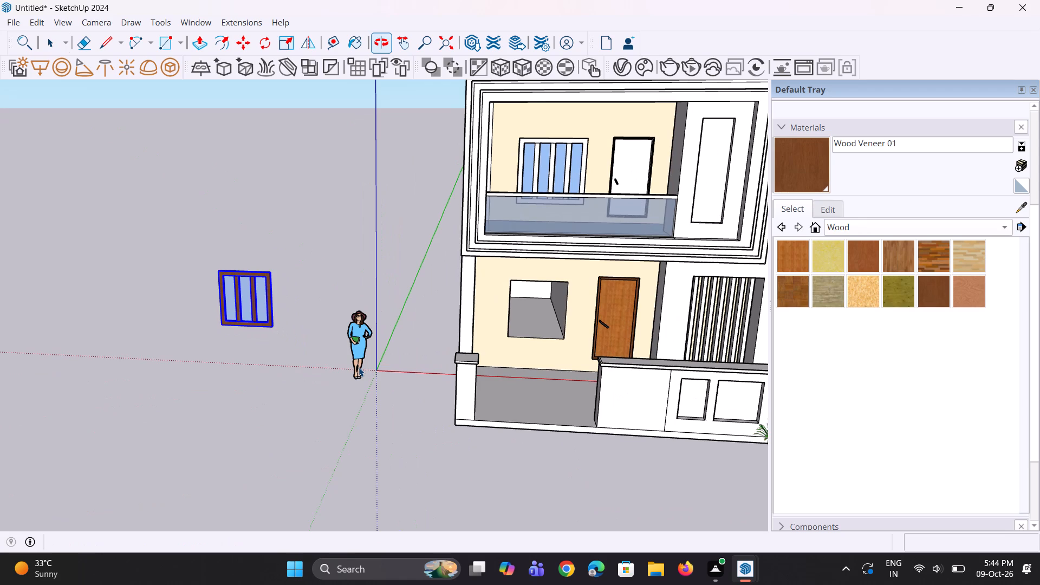
key("m")
left_click(276, 329)
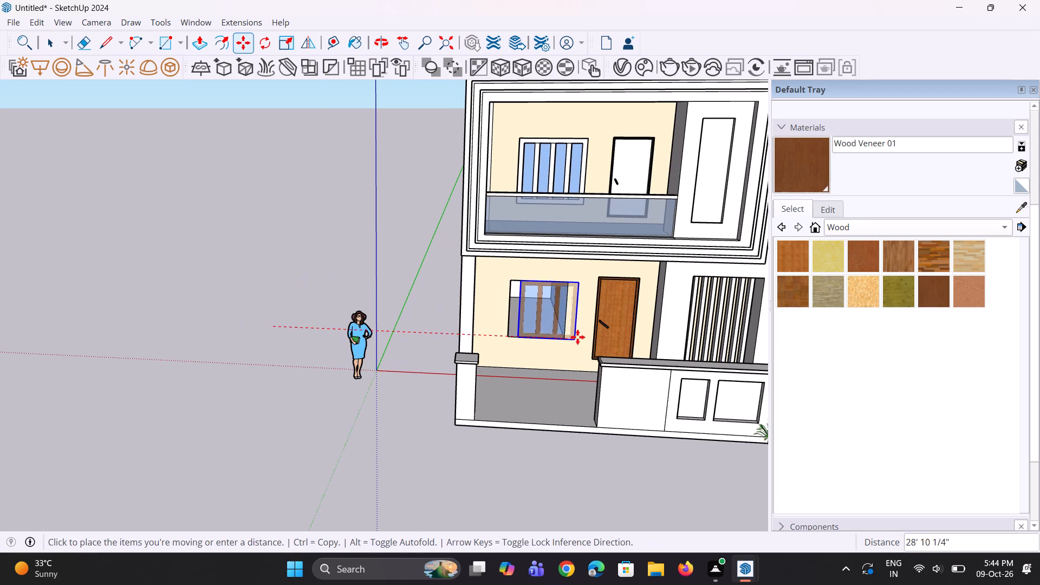
scroll(577, 337, "up", 4)
left_click(563, 335)
Move the window group by its lower corner about 4" to seat it in the wall opening, and clear the selection.
middle_click_drag(573, 342, 550, 344)
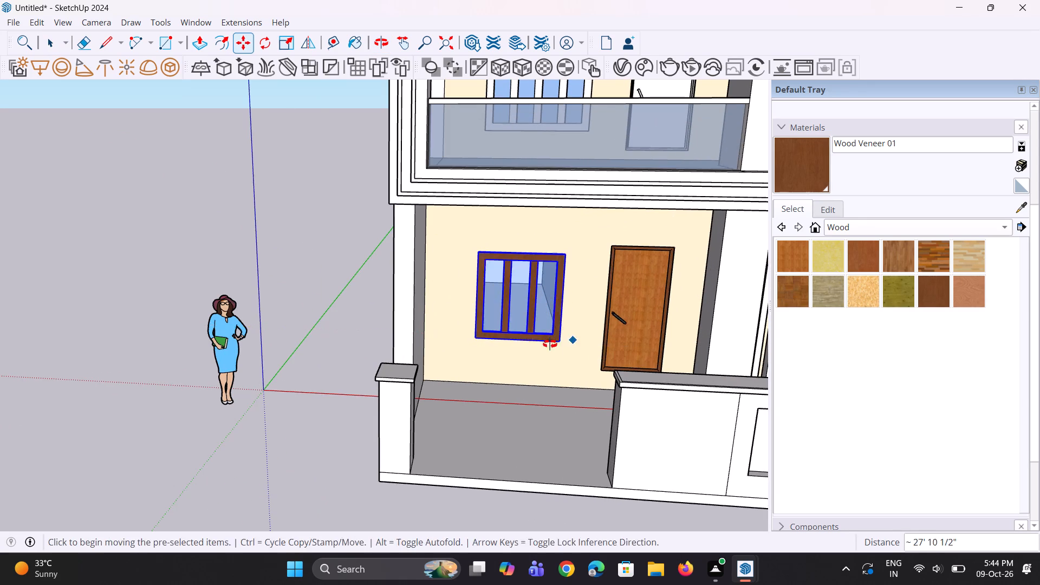
middle_click_drag(550, 344, 438, 369)
scroll(584, 376, "up", 7)
left_click(609, 369)
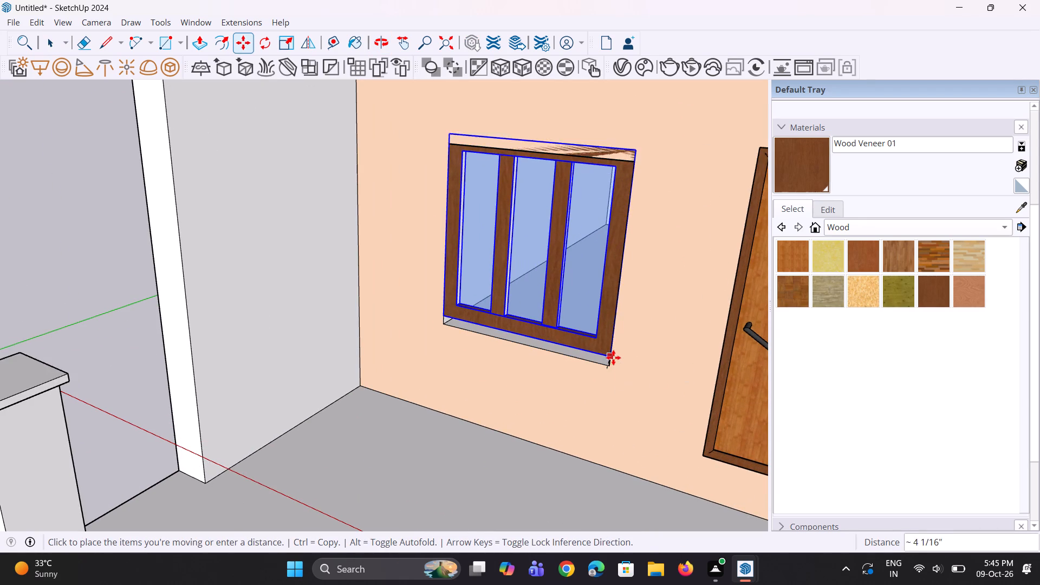
left_click(613, 361)
middle_click_drag(519, 415, 597, 413)
key("space")
key("space")
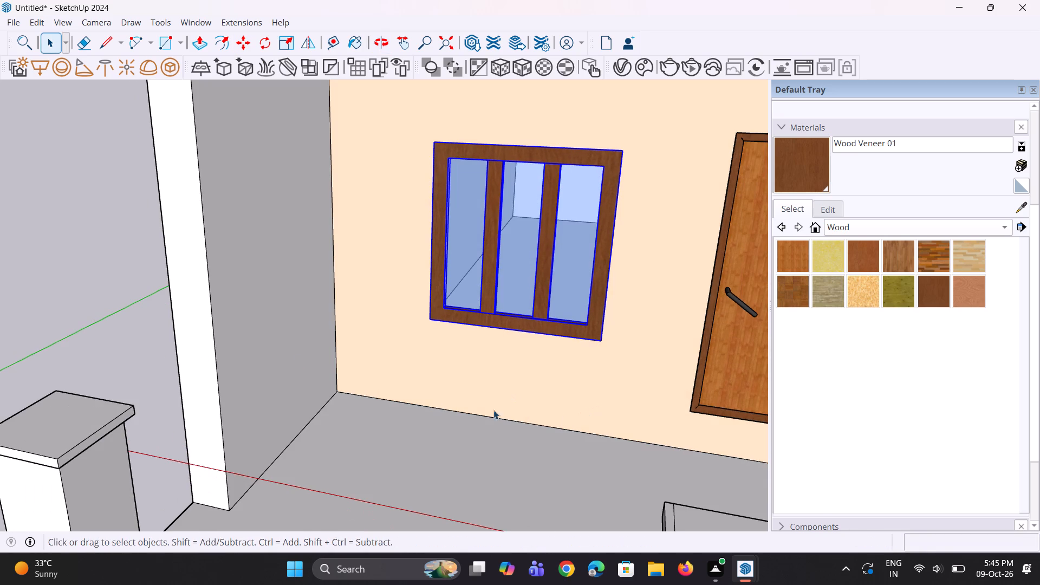
left_click(155, 334)
Move the upper-floor balcony window out of its opening along the red axis, about 24' beside the house.
scroll(513, 339, "down", 8)
middle_click_drag(610, 349, 648, 313)
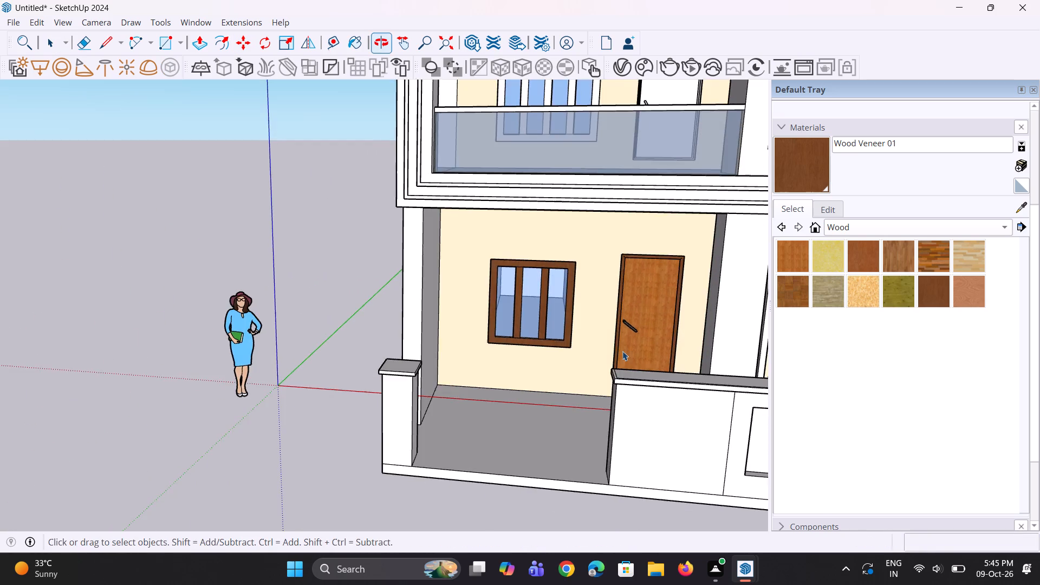
scroll(619, 355, "down", 4)
middle_click_drag(610, 363, 635, 341)
scroll(577, 235, "up", 2)
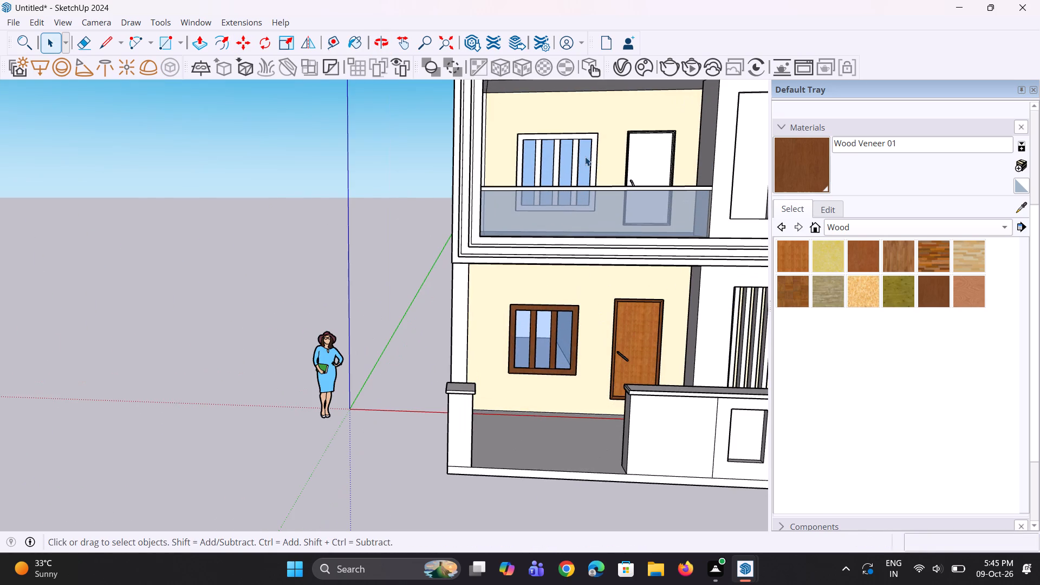
left_click(585, 157)
middle_click_drag(502, 269, 545, 356)
scroll(518, 260, "up", 3)
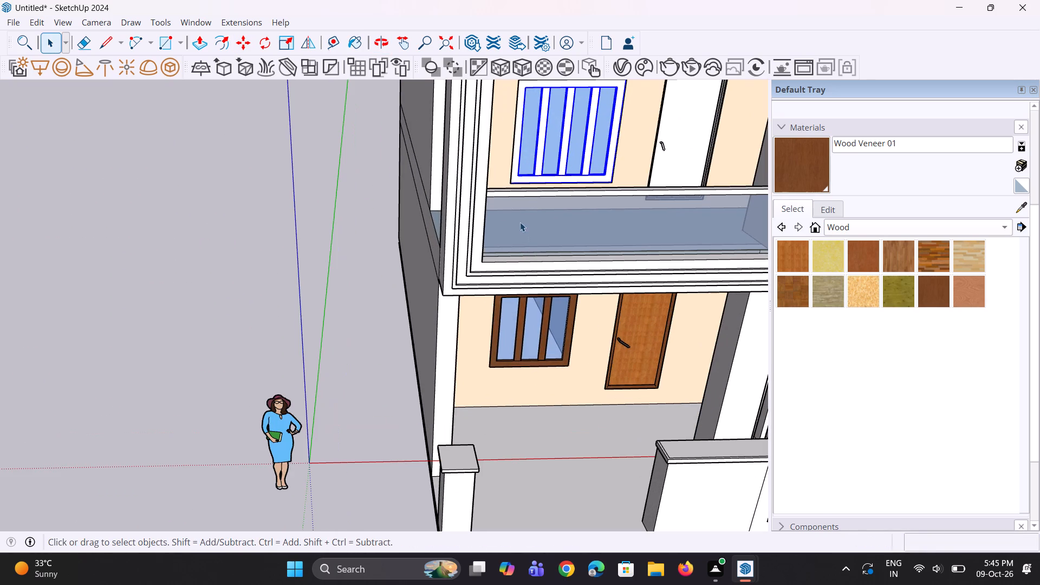
key("m")
left_click(519, 183)
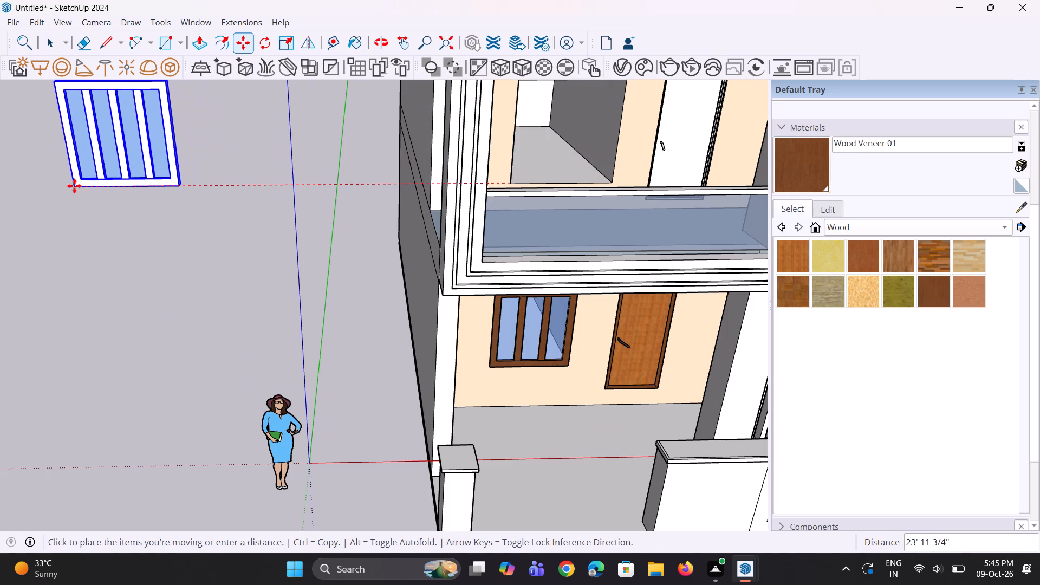
left_click(74, 188)
Explode the moved upper-floor window group into loose geometry.
scroll(220, 324, "down", 5)
middle_click_drag(239, 325, 306, 265)
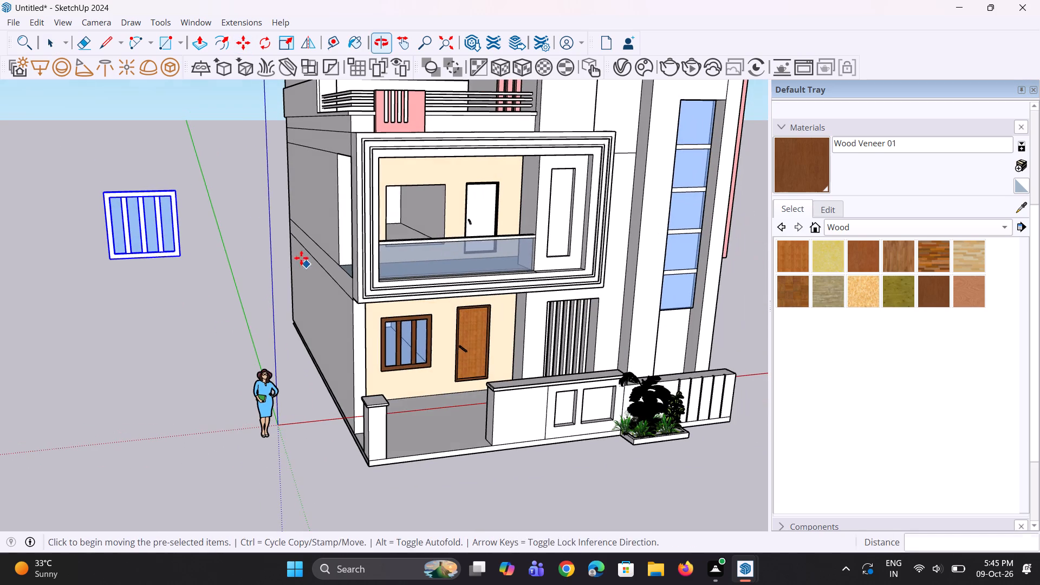
key("space")
right_click(141, 232)
left_click(186, 330)
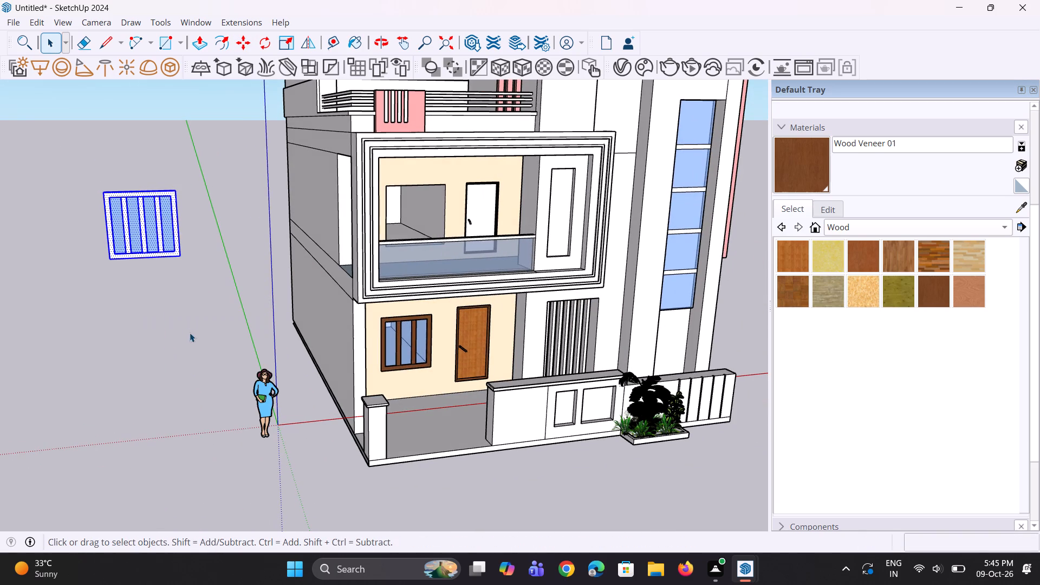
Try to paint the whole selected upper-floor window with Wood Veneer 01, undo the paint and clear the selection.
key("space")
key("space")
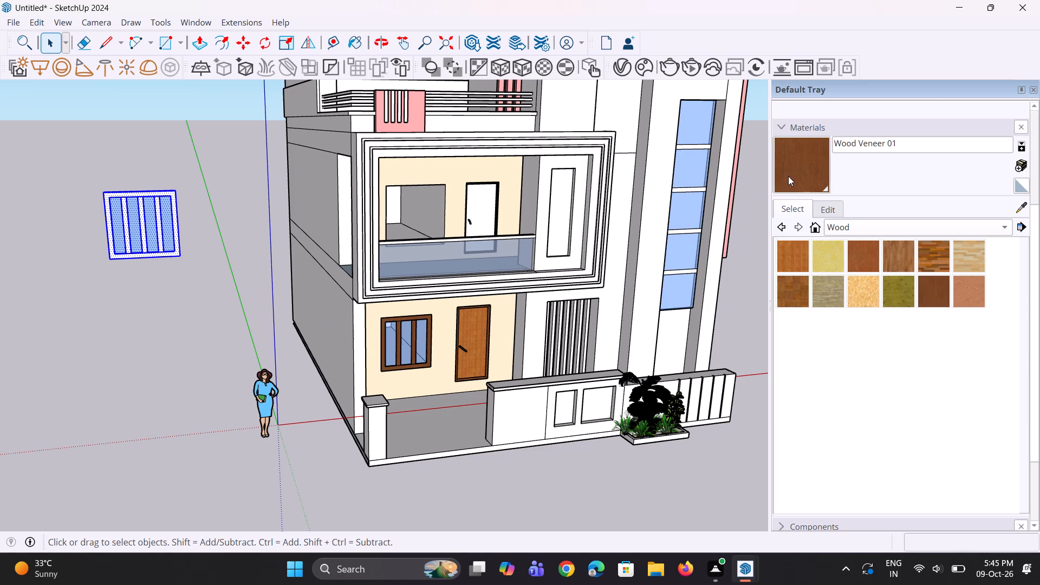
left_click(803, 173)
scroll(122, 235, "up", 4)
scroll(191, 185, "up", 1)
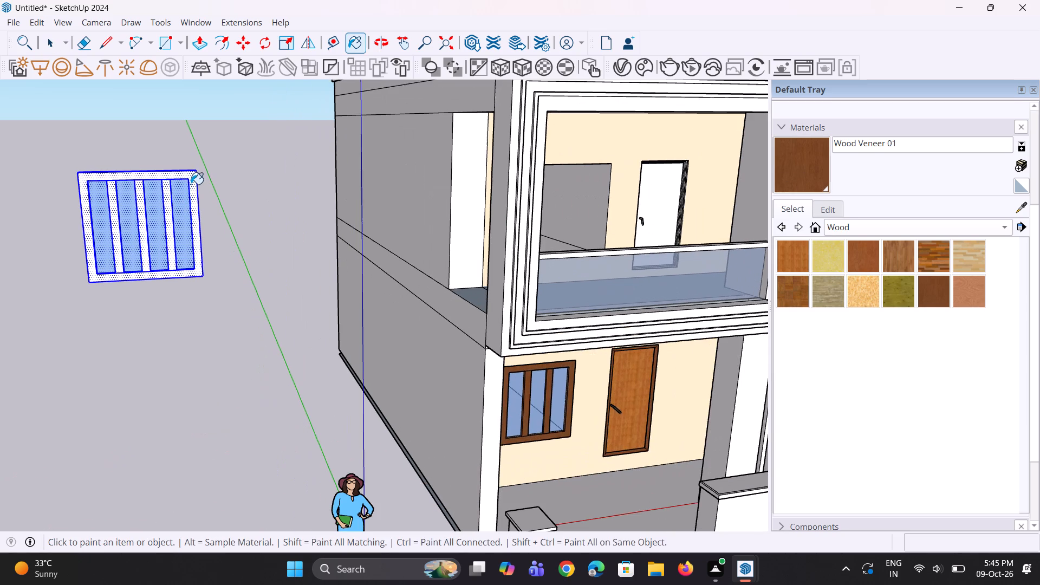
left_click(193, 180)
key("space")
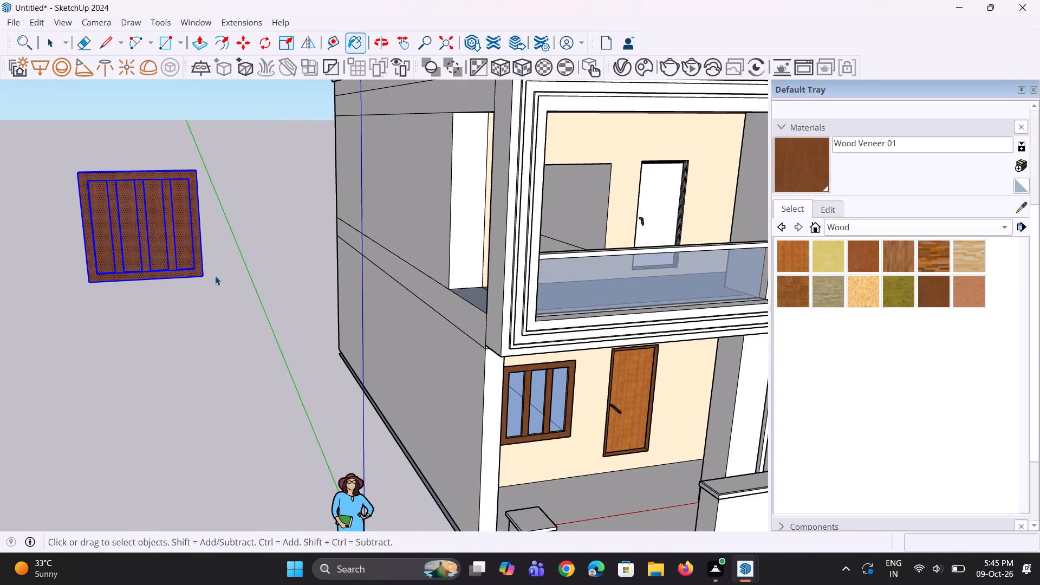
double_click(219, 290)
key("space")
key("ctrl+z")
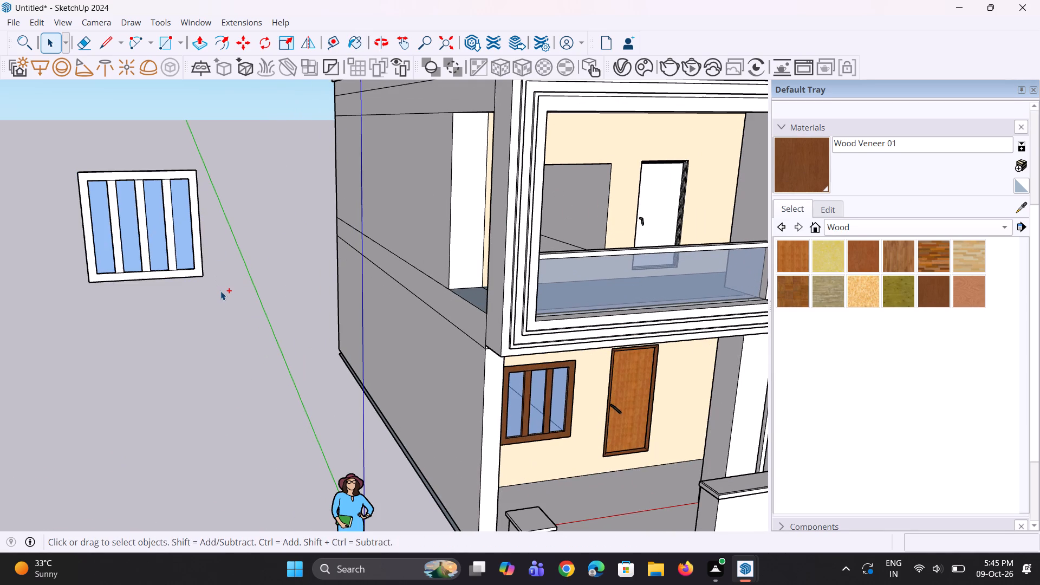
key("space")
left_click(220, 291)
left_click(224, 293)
Paint the front face of the loose window's outer frame and its three vertical bars with Wood Veneer 01.
left_click(803, 181)
scroll(116, 214, "up", 3)
scroll(154, 175, "up", 4)
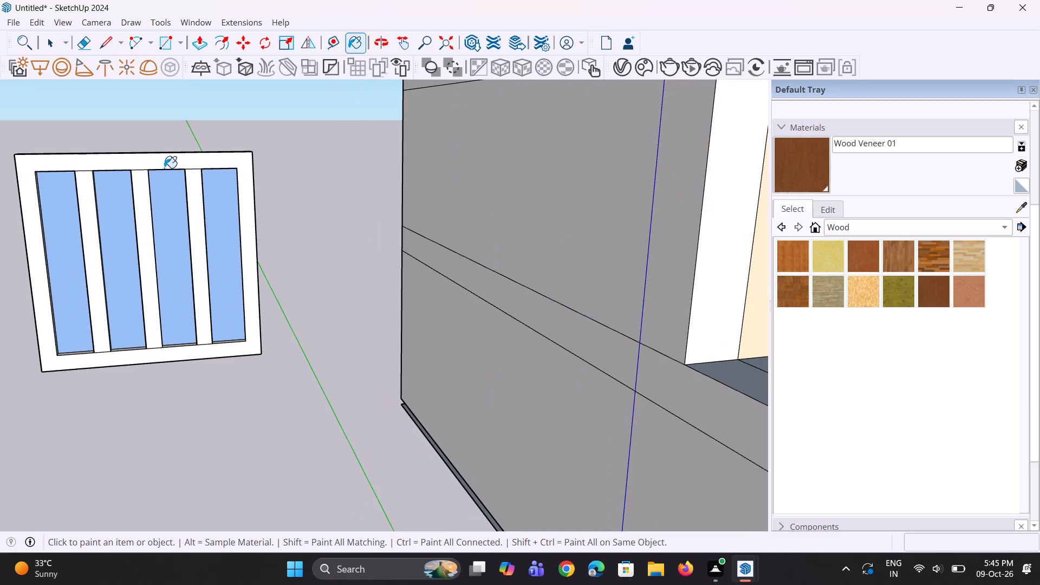
left_click(167, 165)
left_click(146, 197)
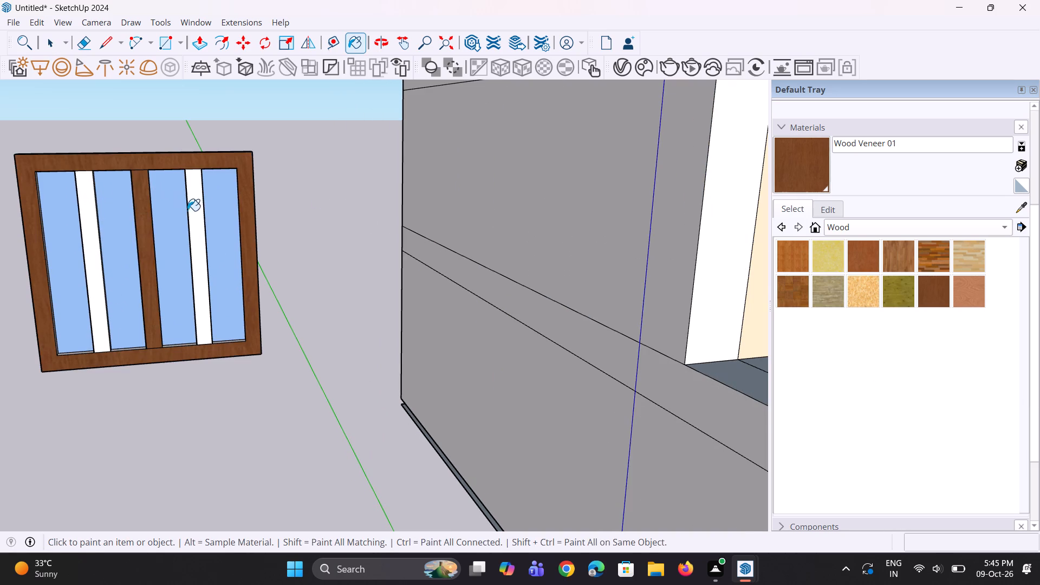
left_click(191, 213)
left_click(91, 257)
scroll(107, 285, "down", 3)
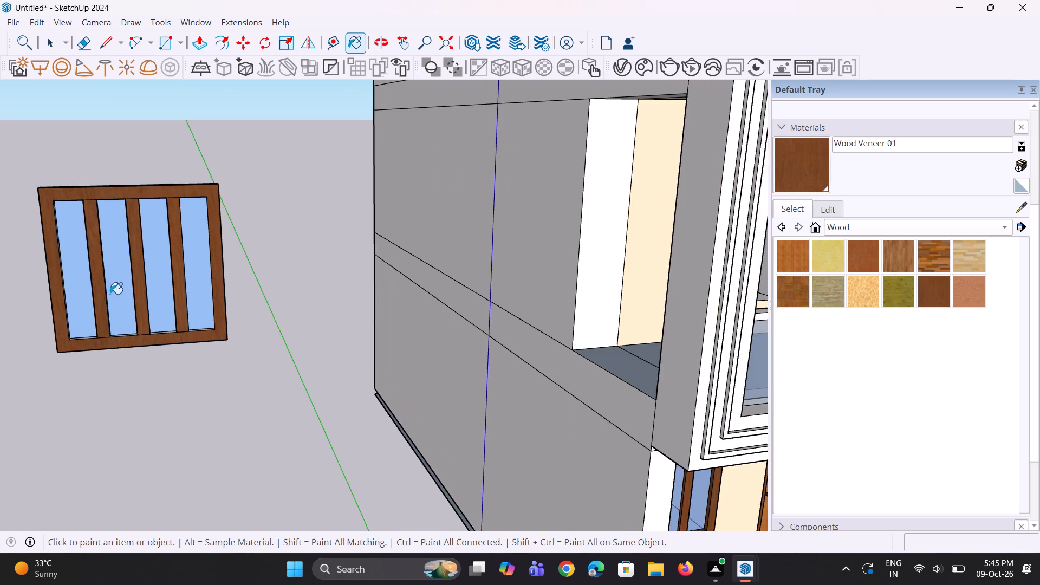
Paint the outer top edge and both outer side edges of the window frame with Wood Veneer 01.
middle_click_drag(47, 385, 430, 454)
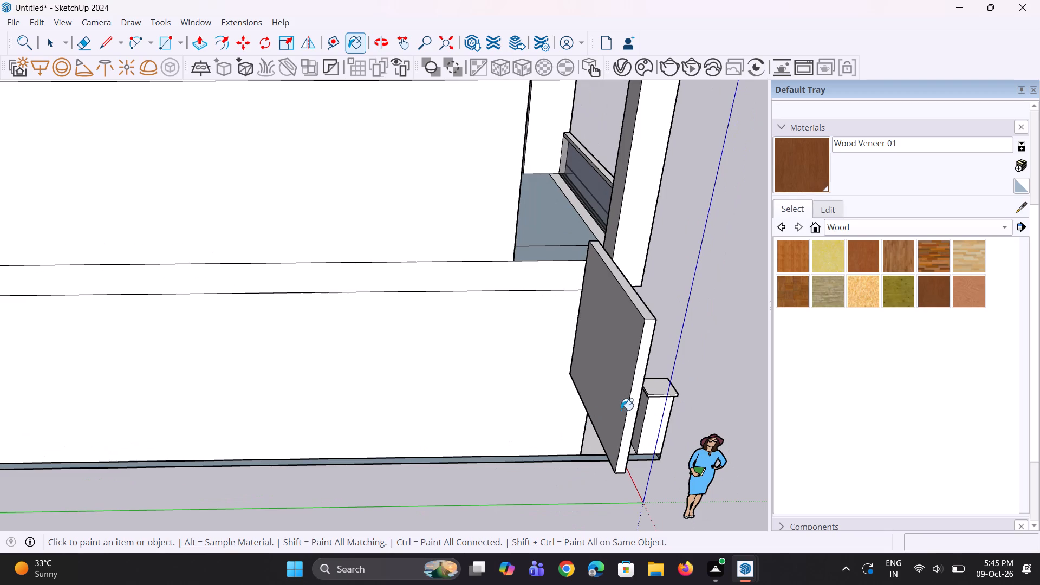
left_click(632, 400)
left_click(645, 317)
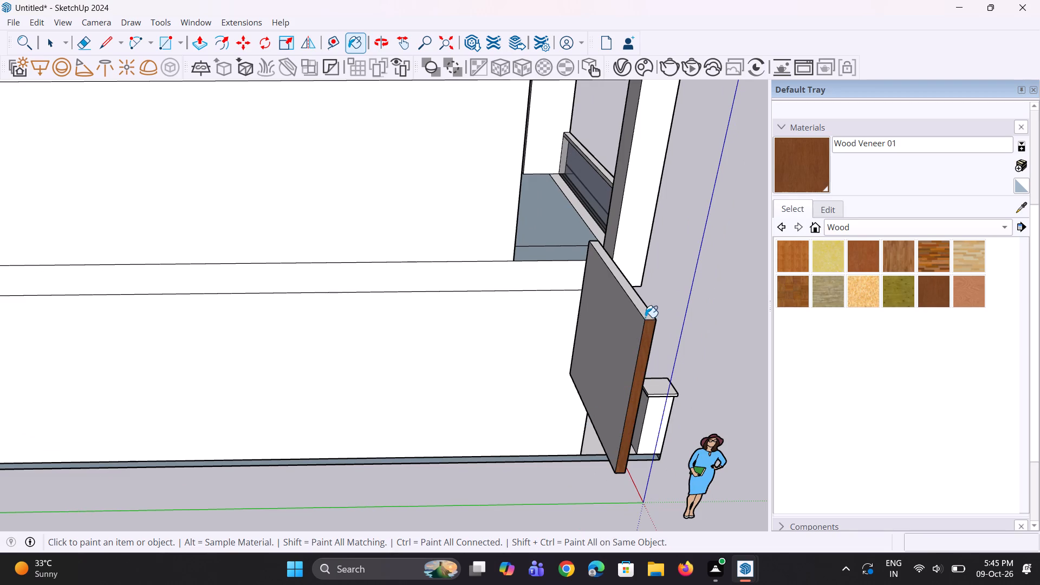
scroll(635, 341, "down", 2)
middle_click_drag(607, 381, 118, 316)
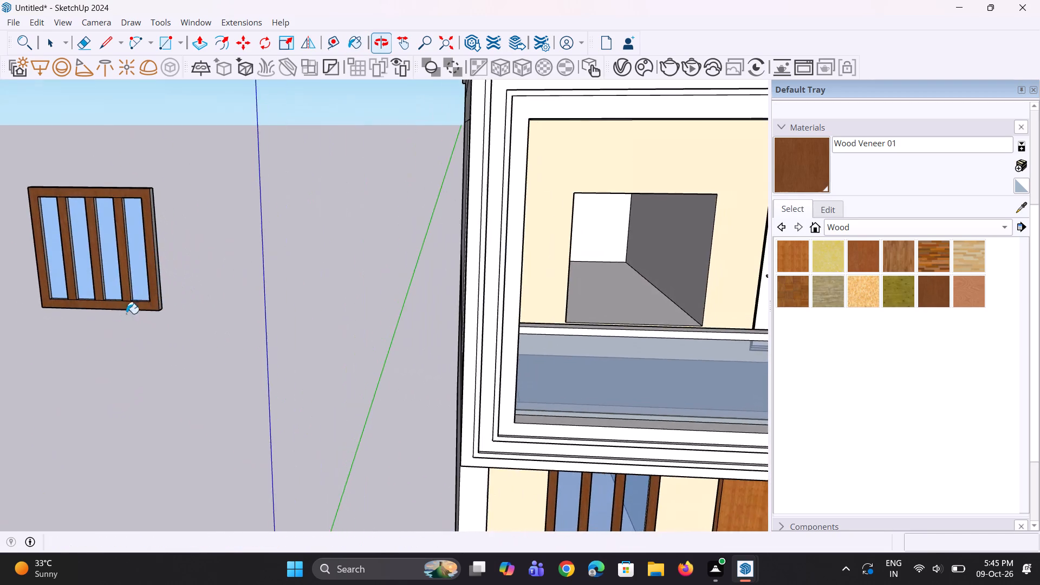
scroll(187, 292, "up", 6)
left_click(143, 313)
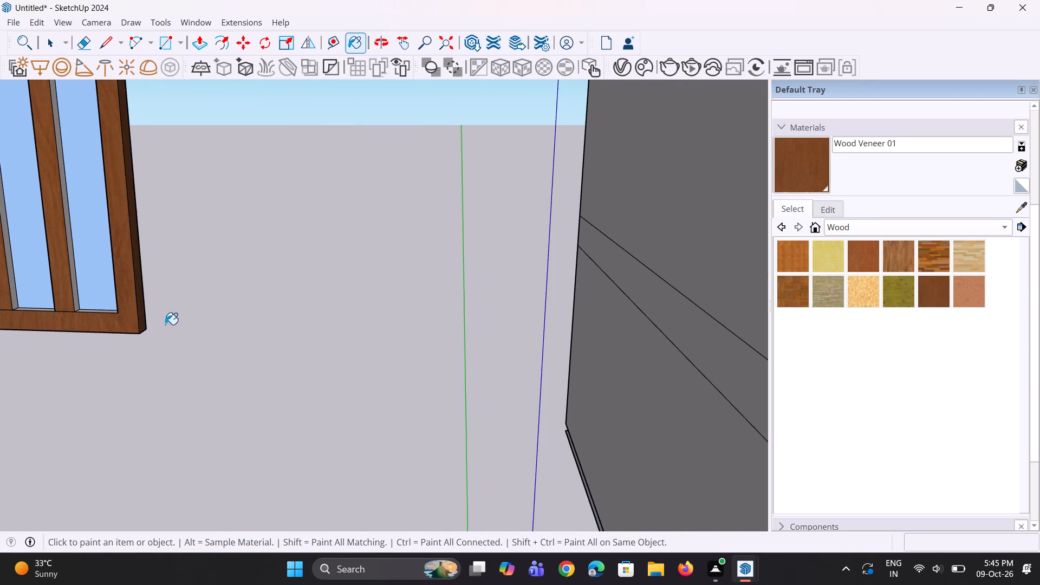
Paint the bottom inner faces of the four window panes and the inner faces along each pane's left side with Wood Veneer 01.
scroll(166, 326, "down", 4)
middle_click_drag(66, 332, 77, 412)
scroll(112, 347, "up", 7)
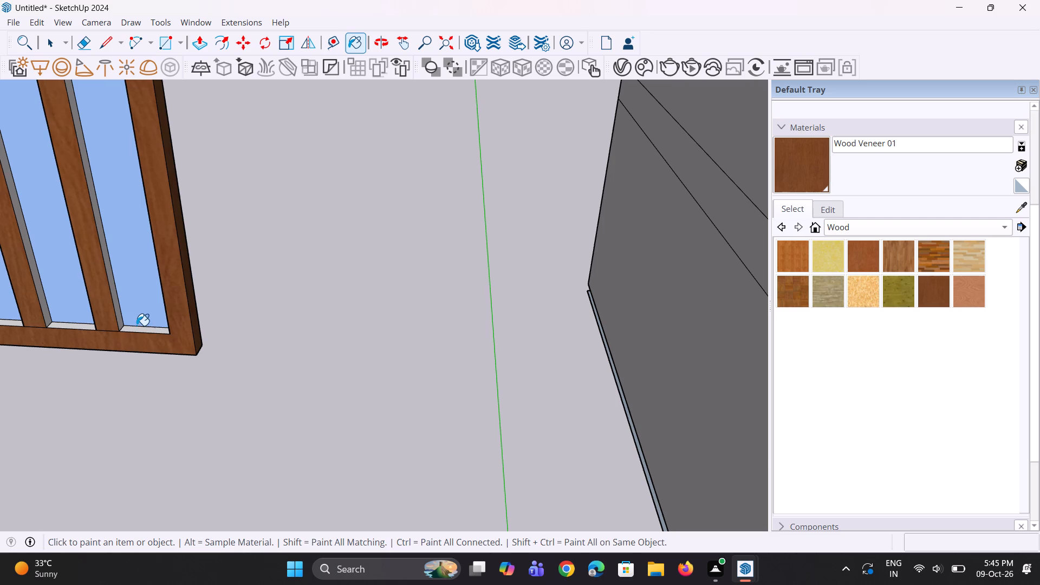
left_click(141, 328)
left_click(88, 323)
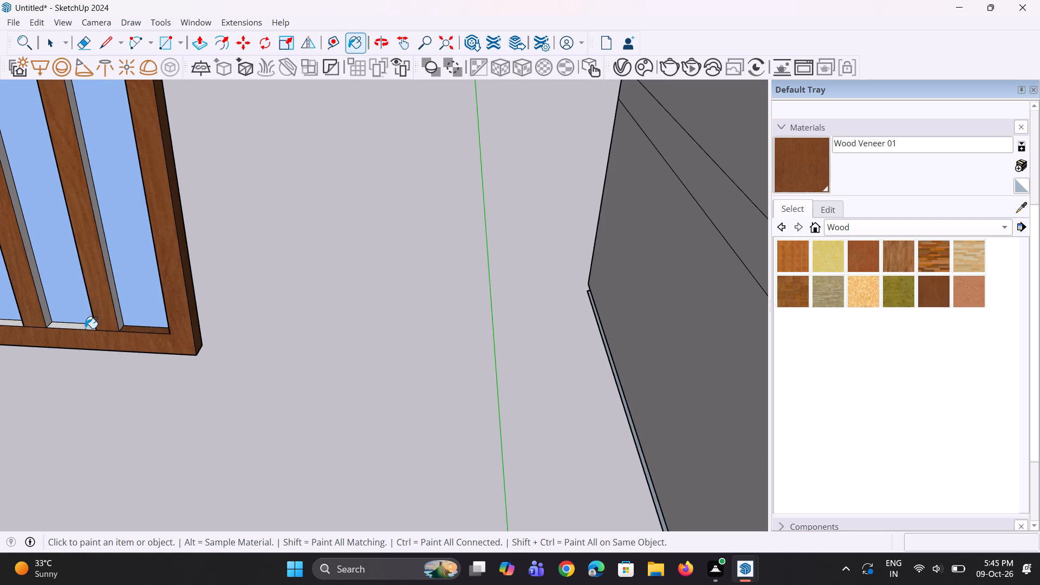
left_click(84, 329)
left_click(116, 301)
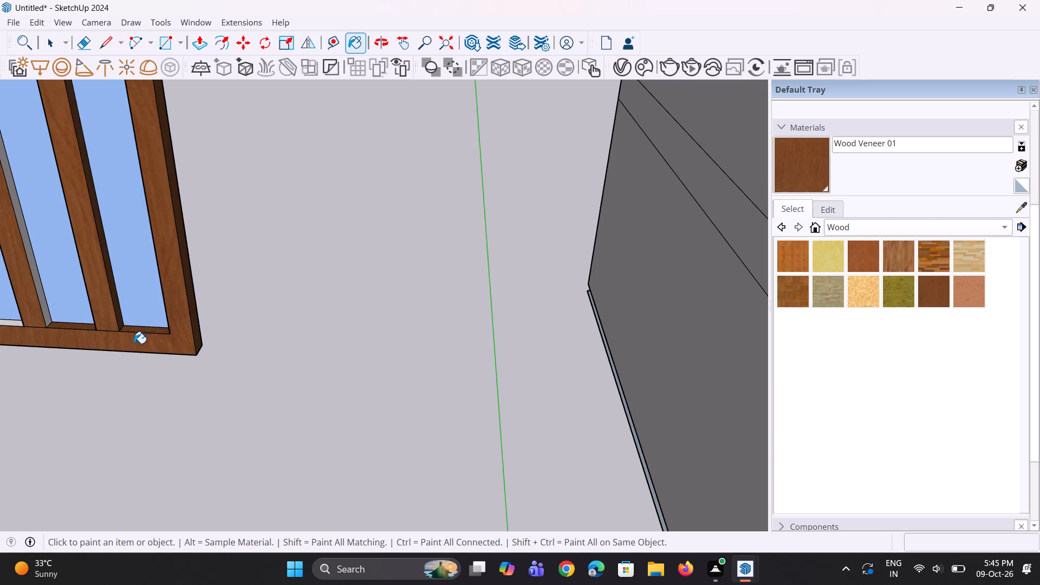
scroll(139, 346, "down", 6)
scroll(2, 348, "up", 9)
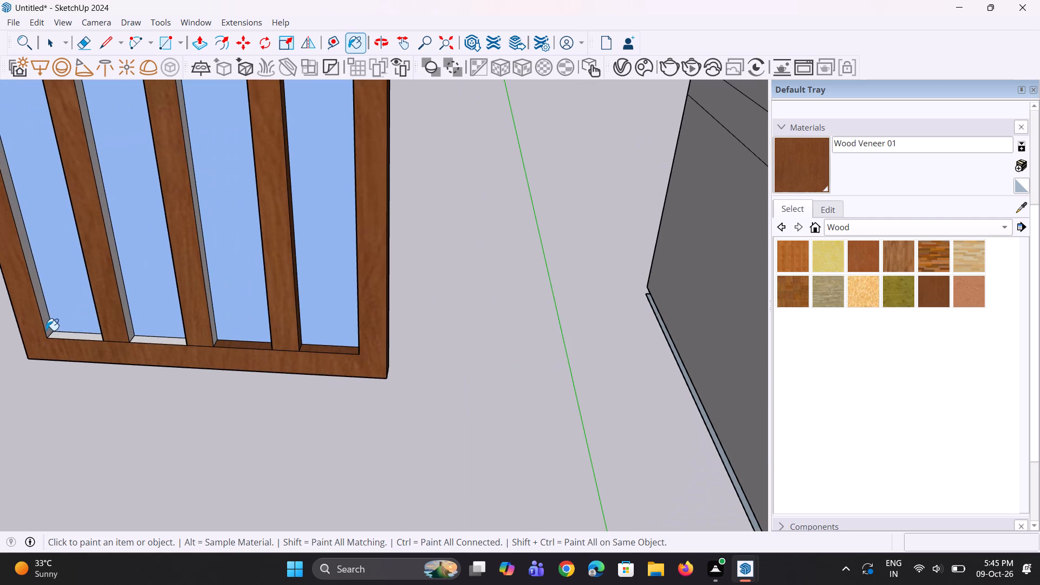
left_click(48, 323)
left_click(70, 336)
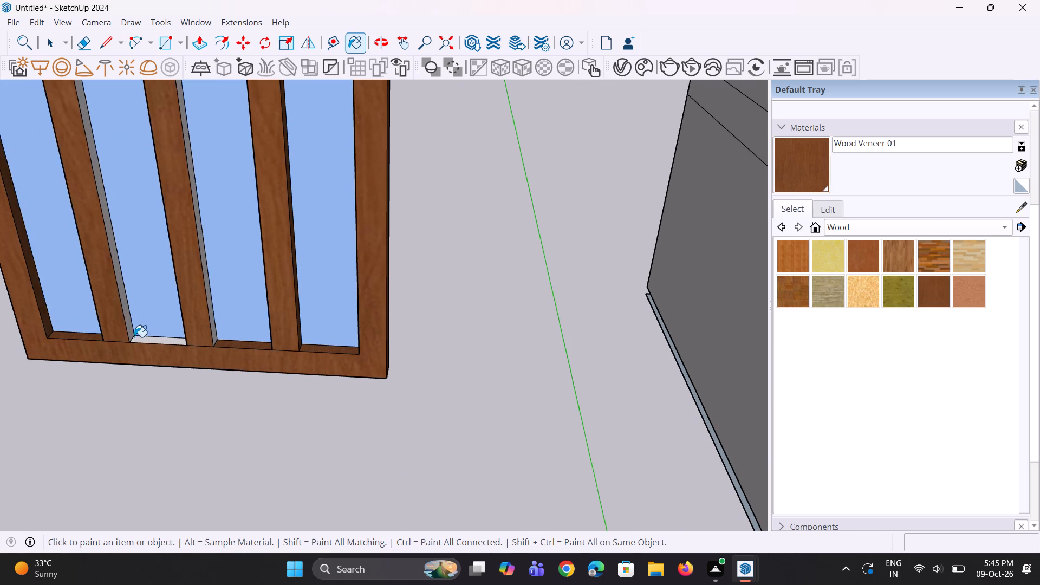
left_click(131, 330)
left_click(138, 341)
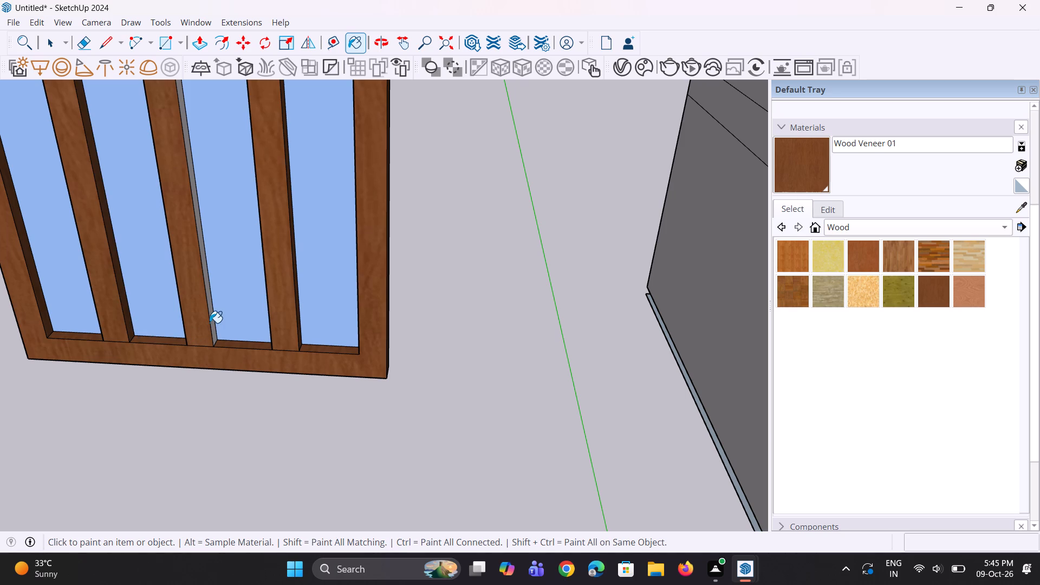
left_click(211, 317)
Paint the inner faces along the right side of each of the four panes with Wood Veneer 01.
middle_click_drag(308, 346, 233, 352)
middle_click_drag(233, 352, 320, 359)
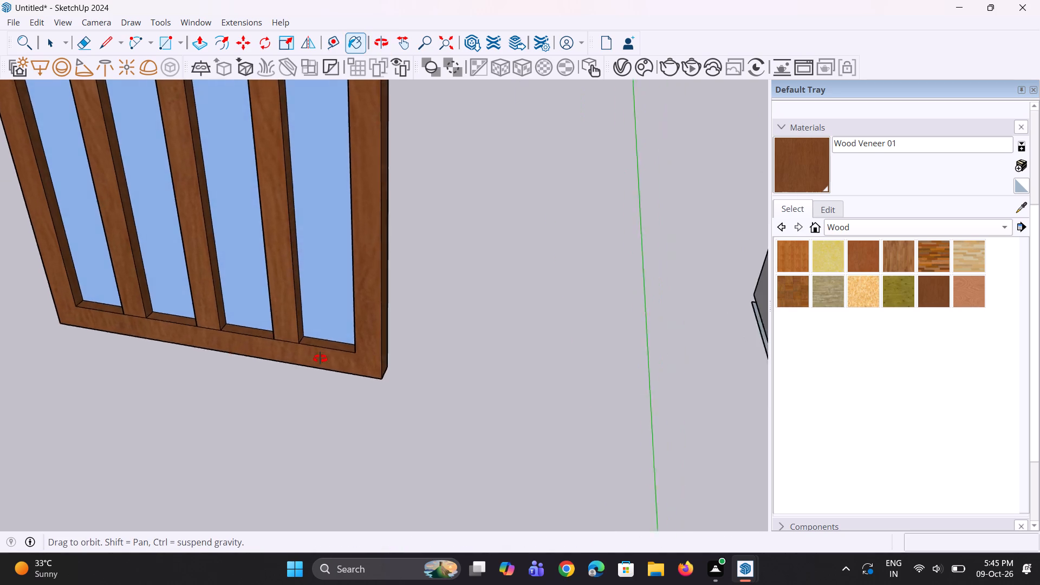
middle_click_drag(320, 359, 482, 341)
scroll(429, 323, "up", 2)
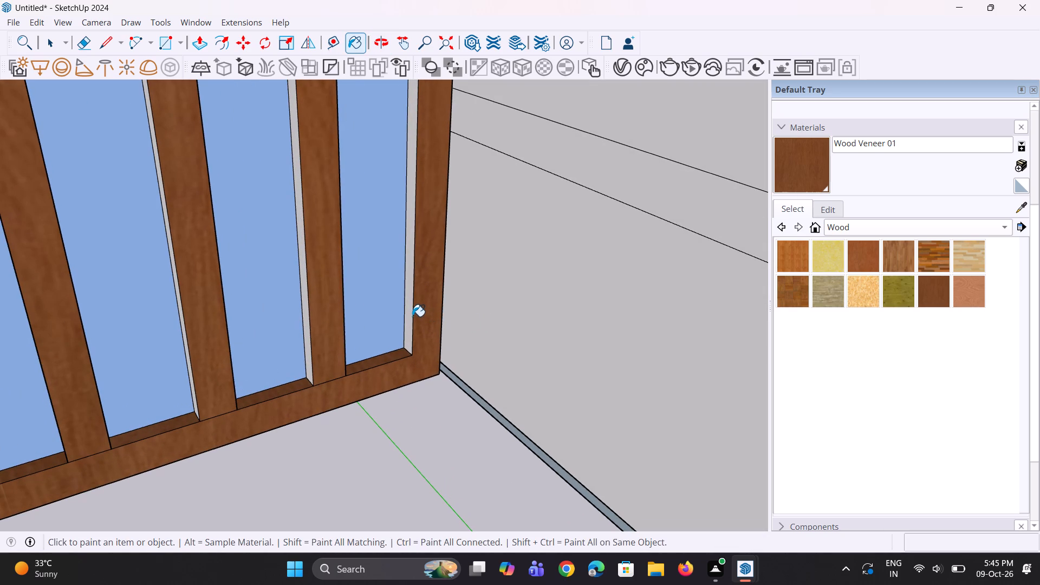
left_click(409, 315)
middle_click_drag(323, 372, 378, 374)
left_click(309, 348)
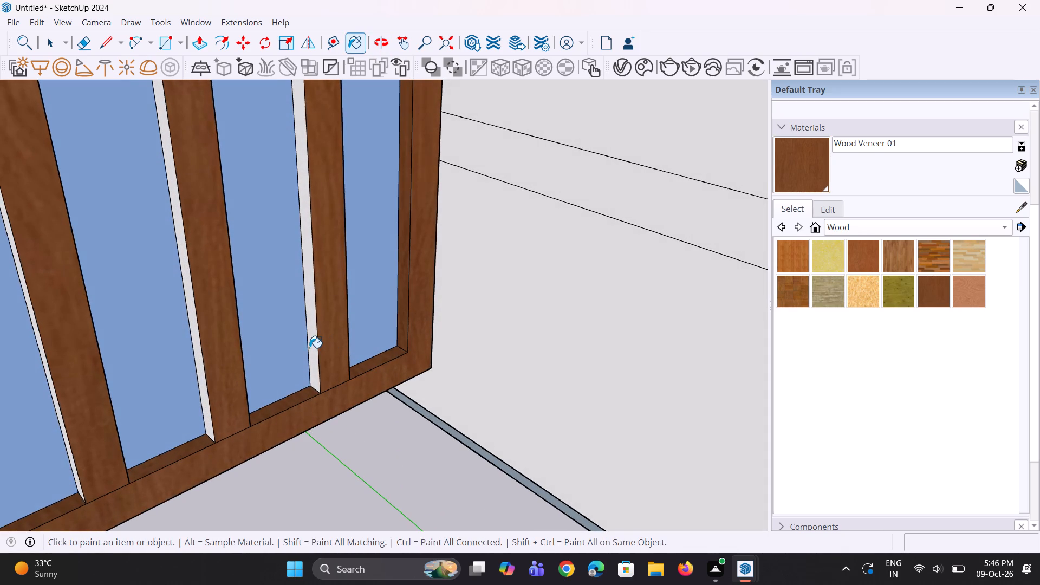
left_click(203, 386)
middle_click_drag(103, 442, 157, 439)
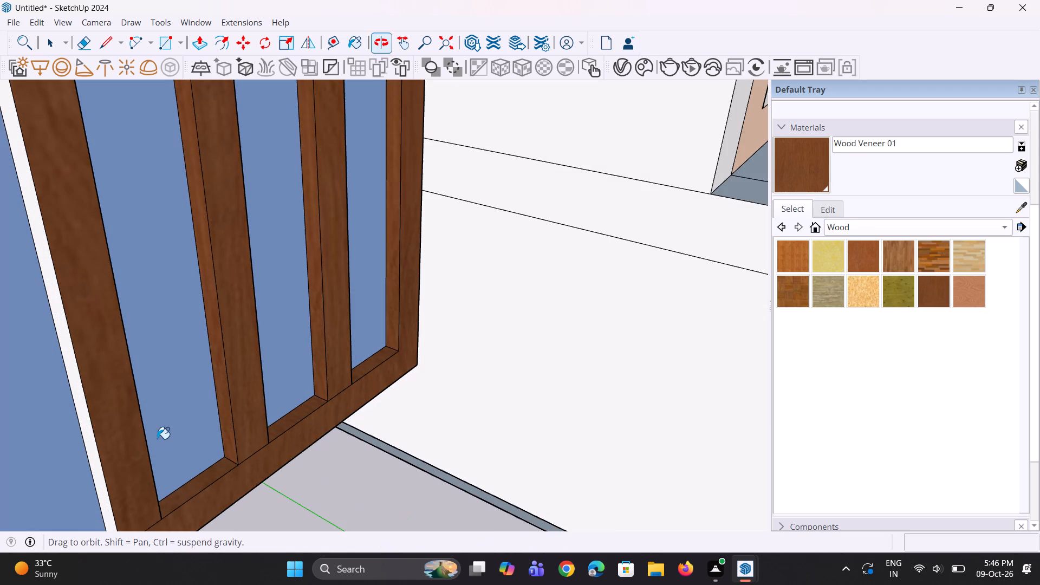
middle_click_drag(157, 439, 165, 439)
left_click(92, 429)
left_click(88, 430)
scroll(162, 376, "down", 5)
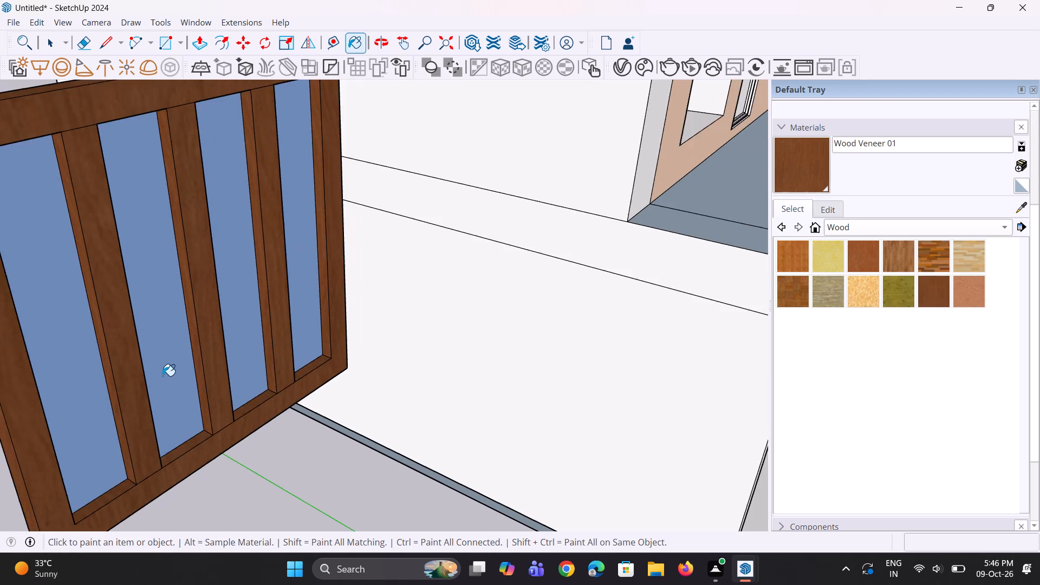
Select all the geometry of the painted window beside the house and make it a group.
scroll(162, 376, "down", 4)
middle_click_drag(126, 386, 0, 368)
middle_click_drag(246, 399, 66, 440)
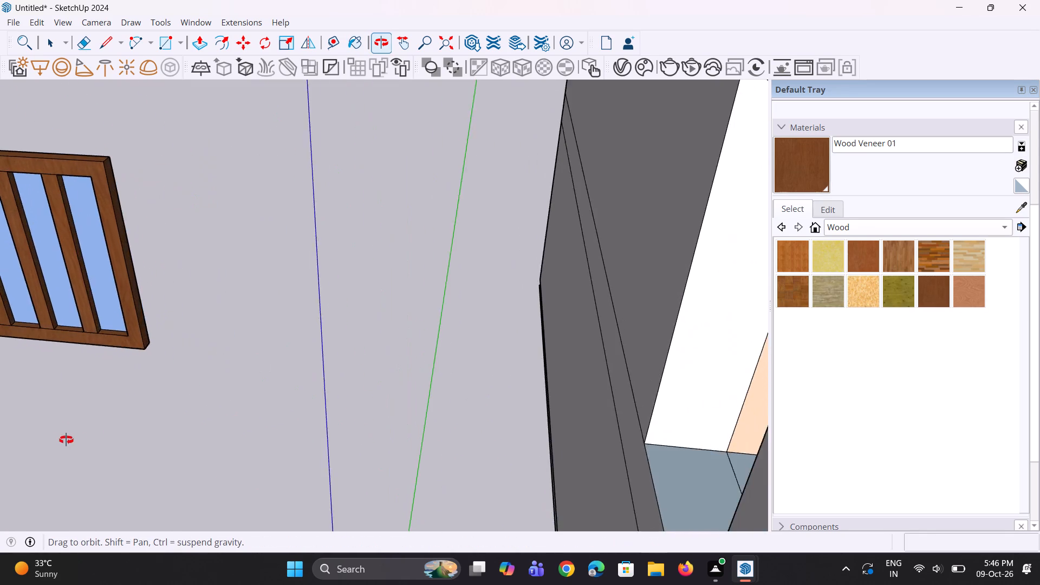
middle_click_drag(66, 440, 138, 430)
scroll(250, 437, "down", 5)
middle_click_drag(156, 416, 259, 376)
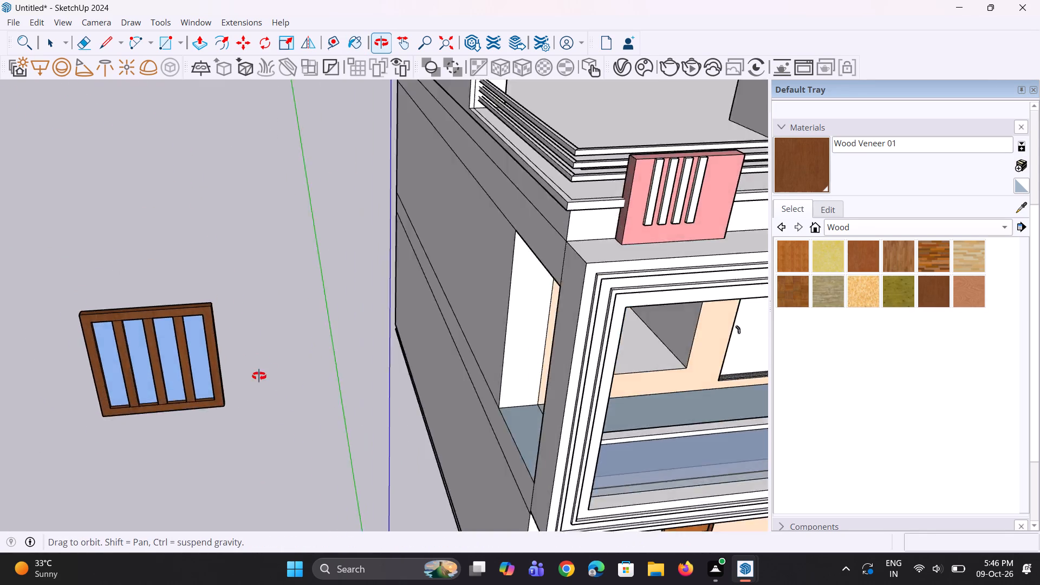
middle_click_drag(259, 376, 269, 372)
key("space")
key("space")
left_click_drag(23, 285, 263, 482)
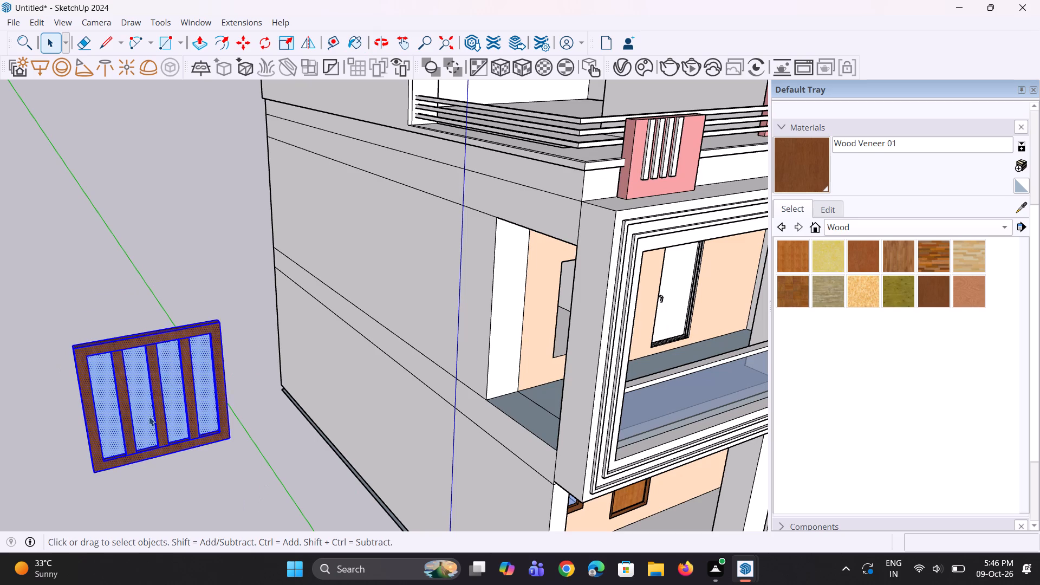
right_click(149, 417)
left_click(226, 248)
Move the window group by its lower right corner back into the upper-floor balcony wall opening, and clear the selection.
scroll(224, 333, "down", 4)
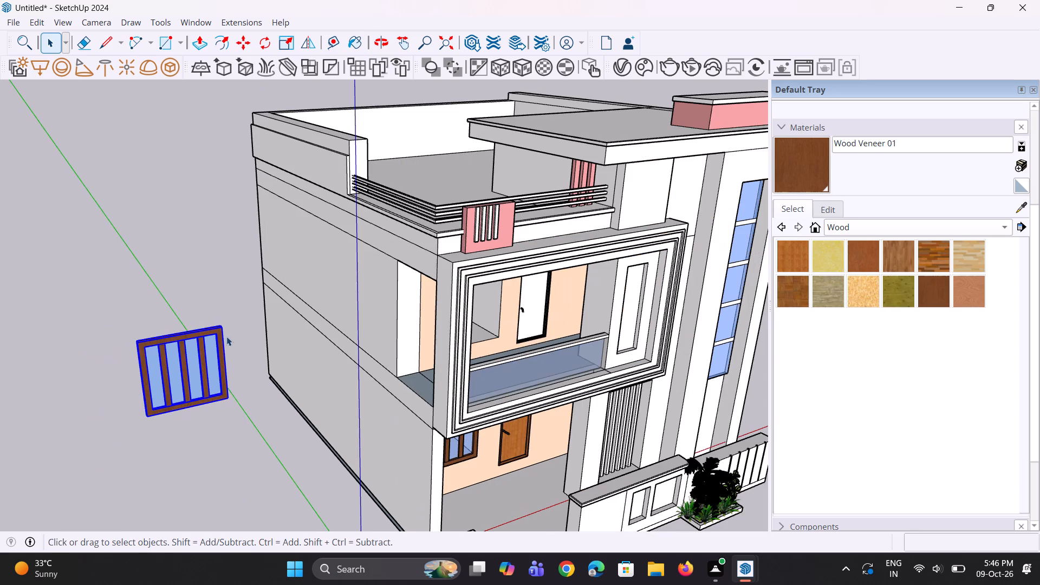
middle_click_drag(217, 370, 162, 388)
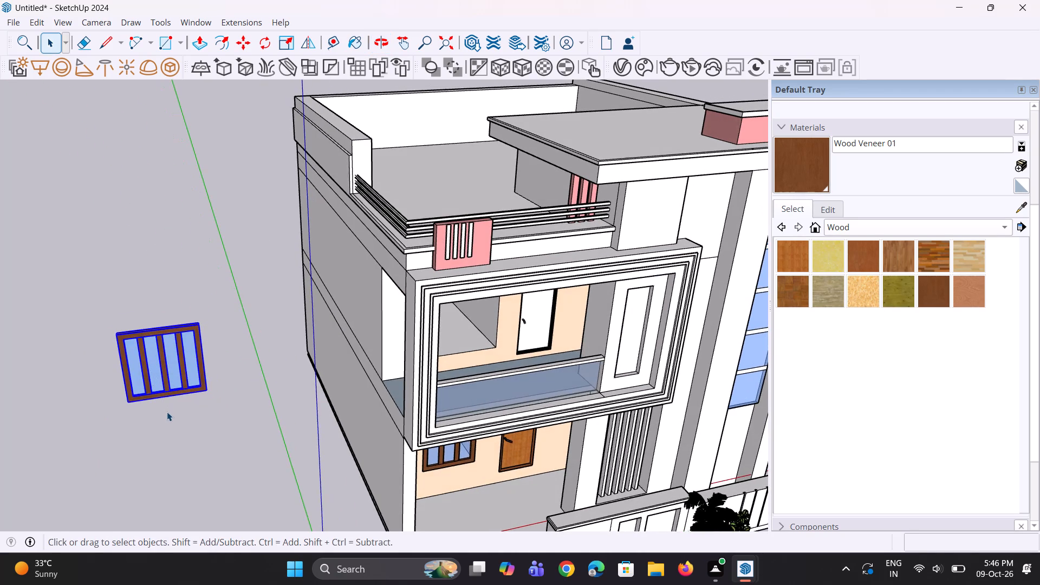
middle_click_drag(166, 385, 148, 311)
key("m")
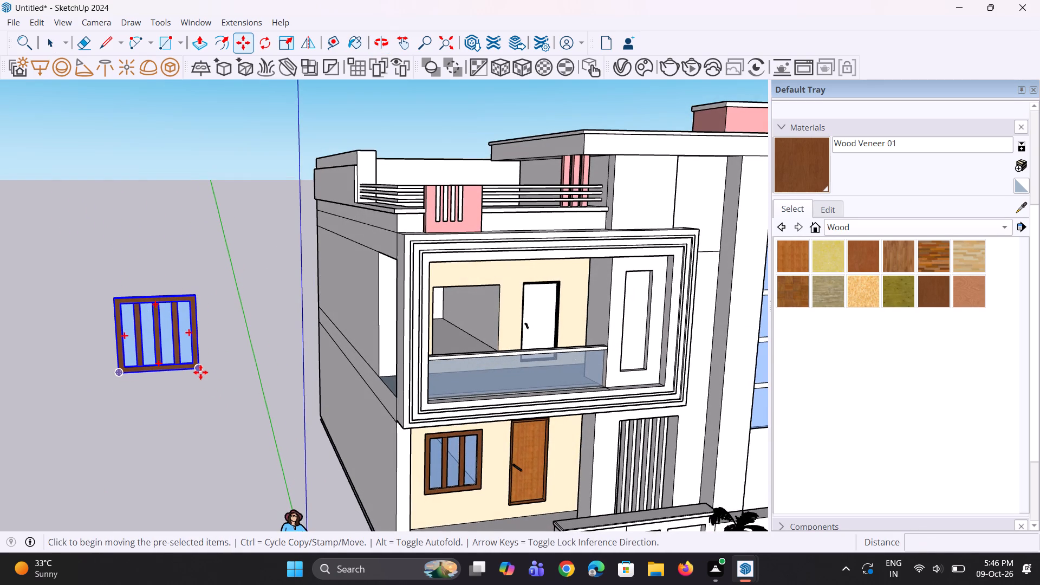
left_click(200, 373)
scroll(459, 366, "up", 2)
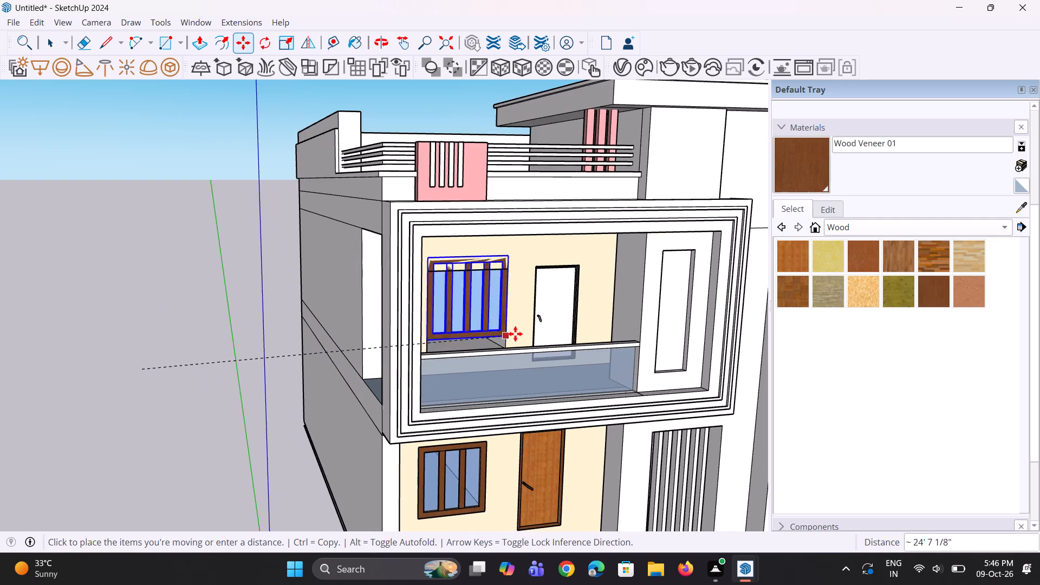
middle_click_drag(516, 334, 397, 412)
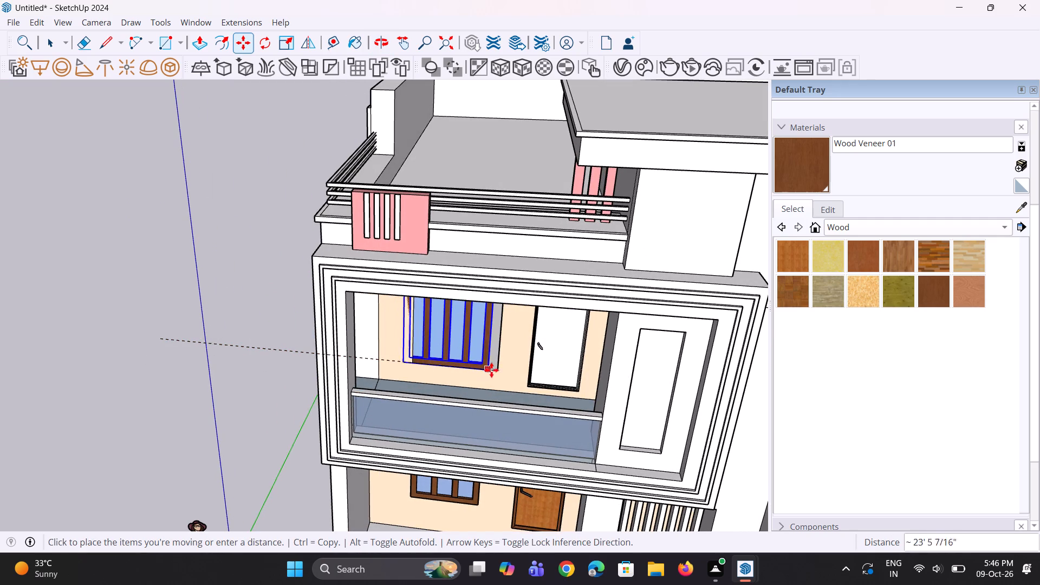
left_click(498, 373)
middle_click_drag(502, 353, 526, 276)
key("space")
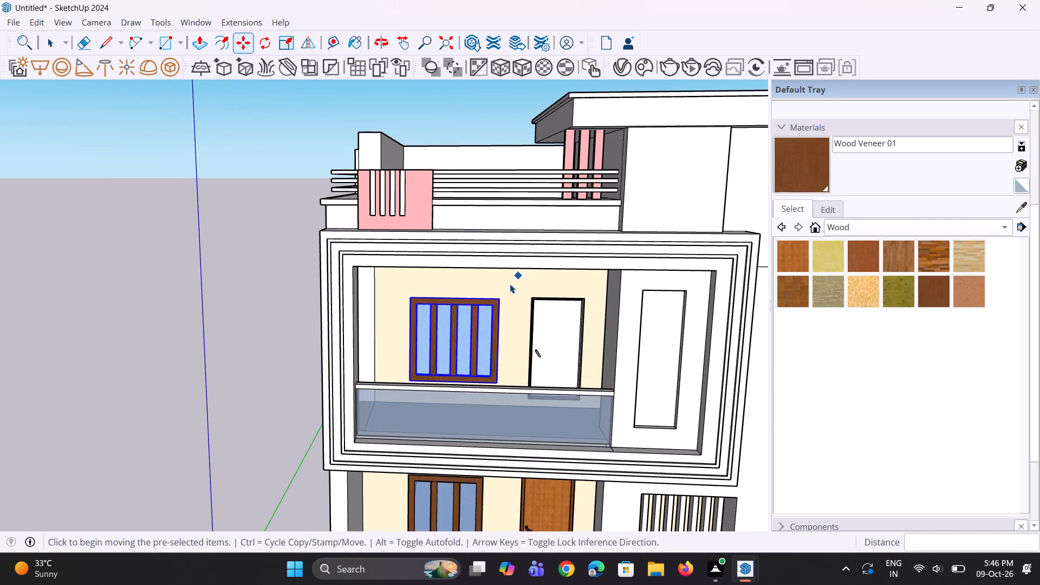
key("space")
left_click(230, 374)
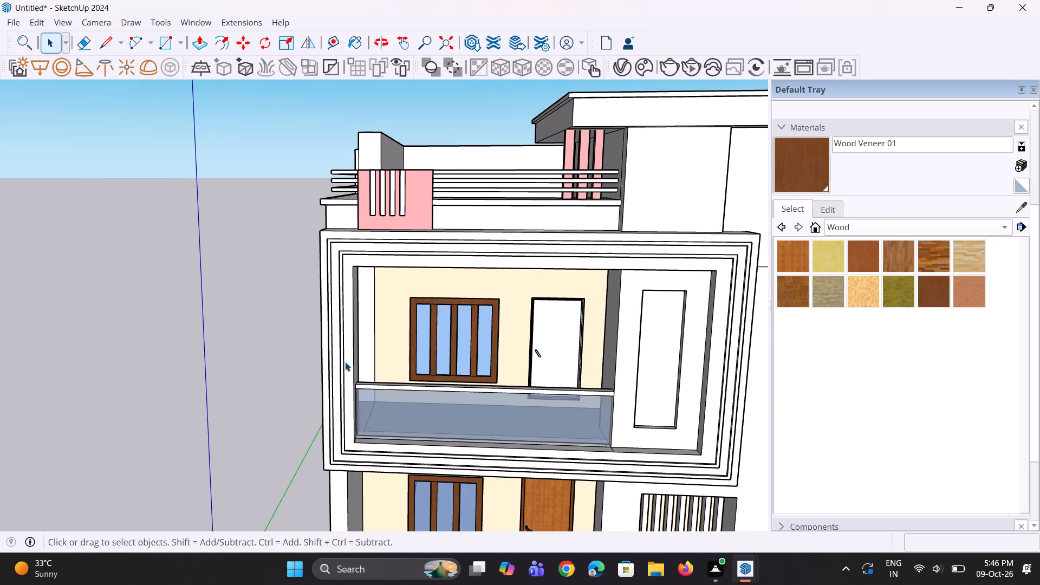
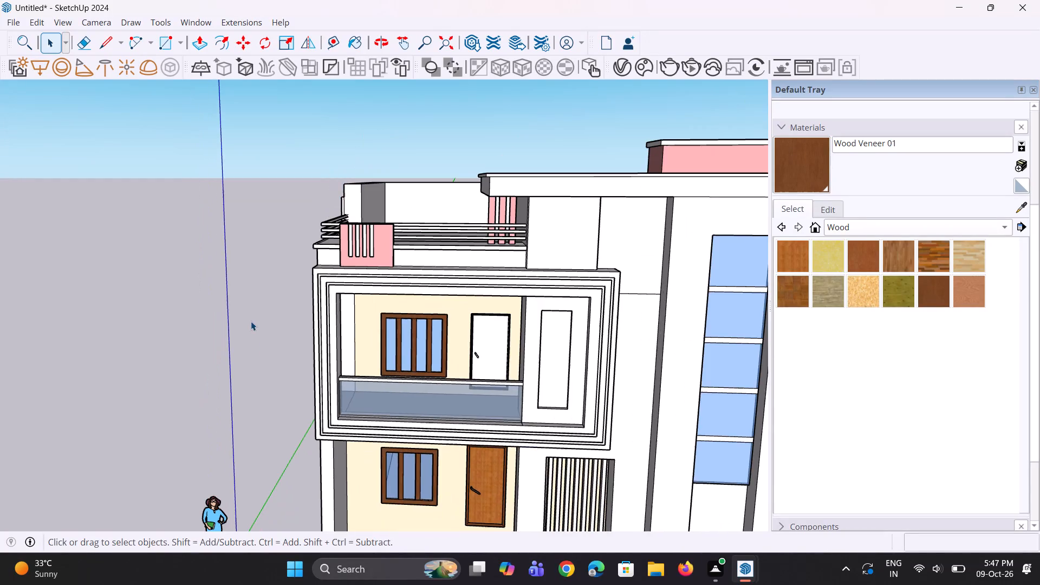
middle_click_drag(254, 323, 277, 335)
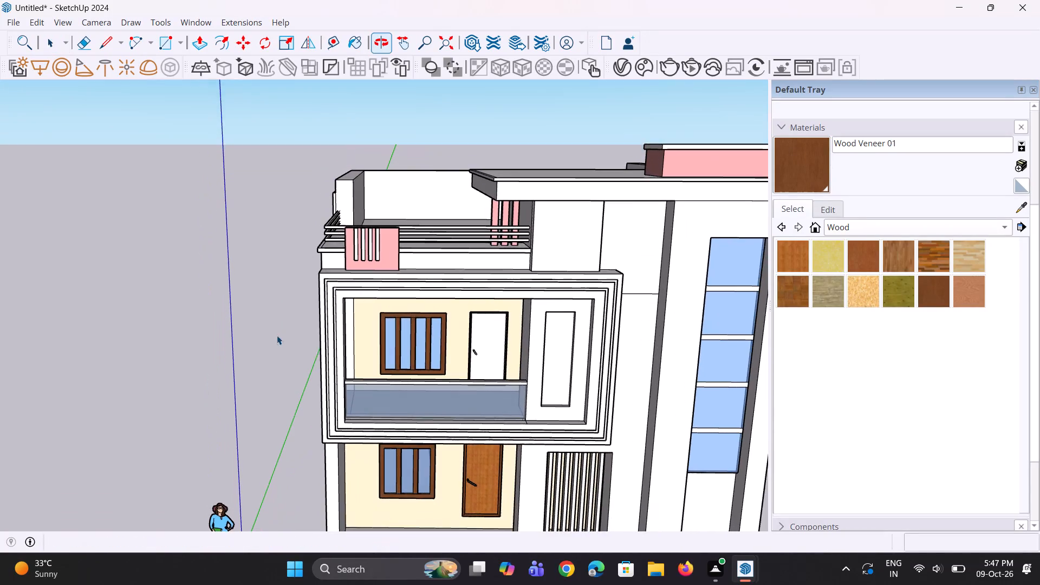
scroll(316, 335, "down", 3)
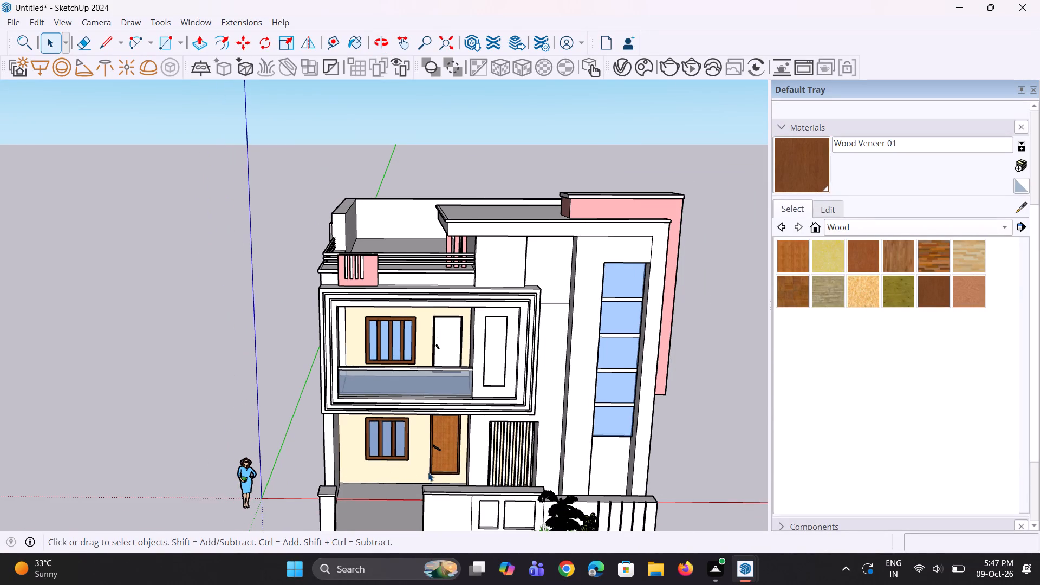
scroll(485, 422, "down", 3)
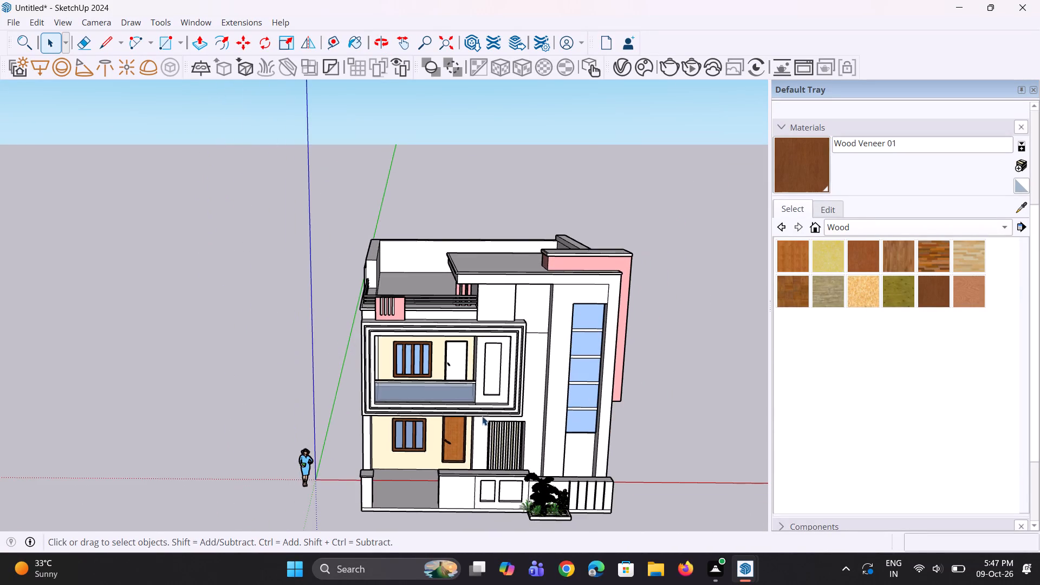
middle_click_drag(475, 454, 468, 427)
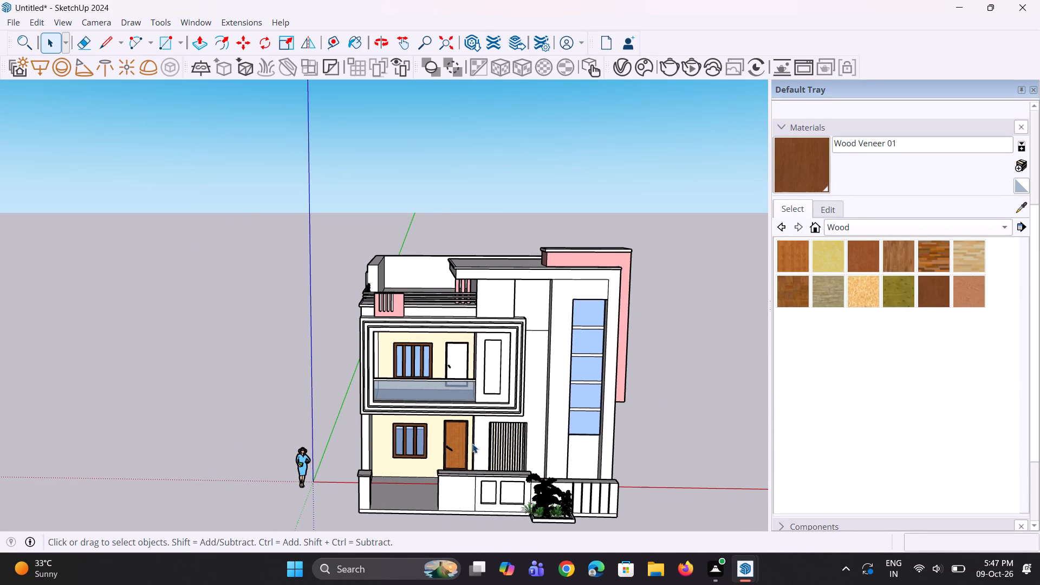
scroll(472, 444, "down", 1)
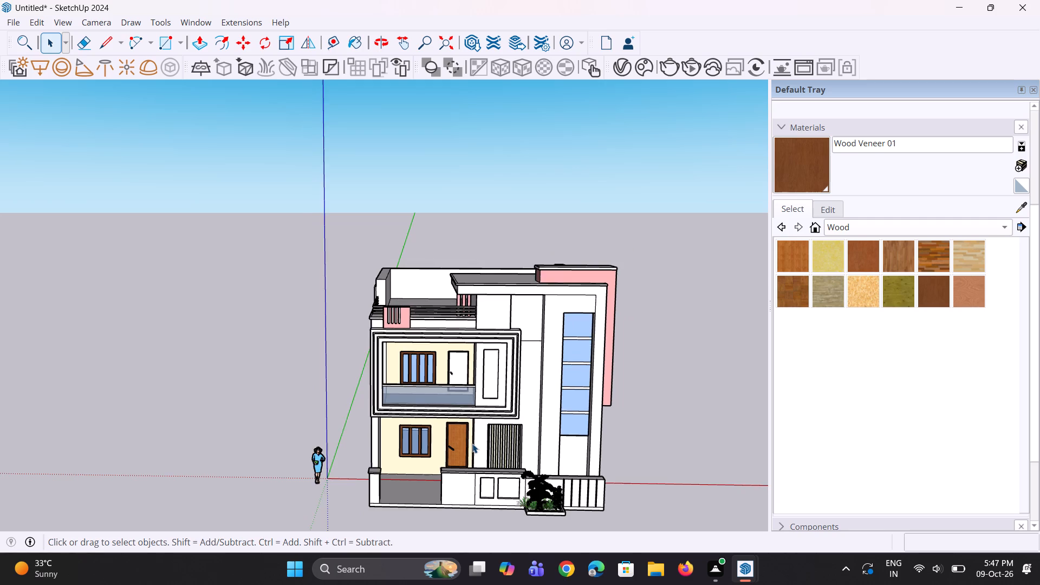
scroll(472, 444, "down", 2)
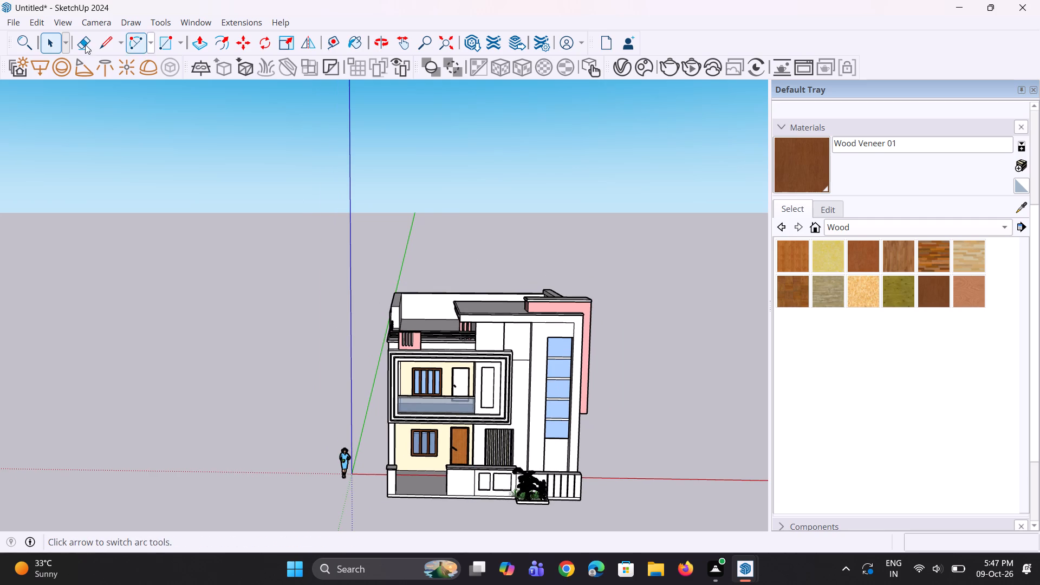
Browse the model files in the Downloads folder for something to import into the house model, and leave without importing.
left_click(9, 25)
left_click(71, 212)
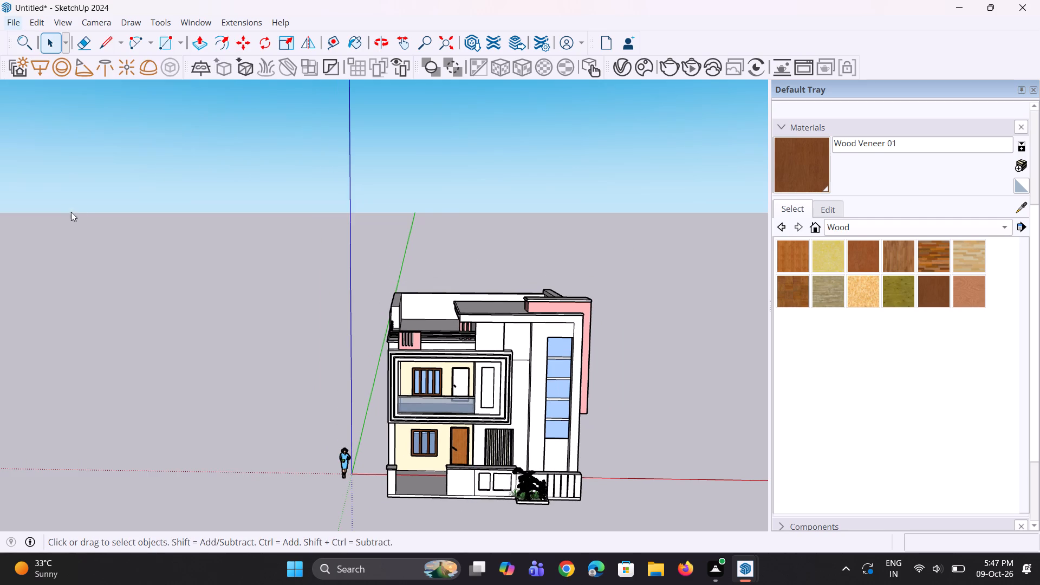
left_click(81, 247)
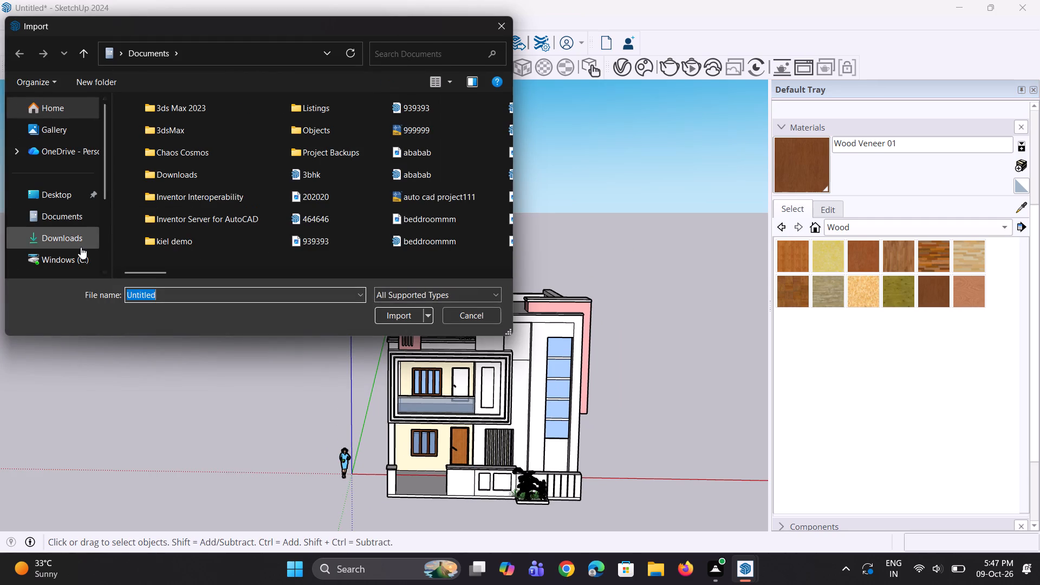
scroll(261, 178, "down", 8)
left_click_drag(505, 134, 518, 244)
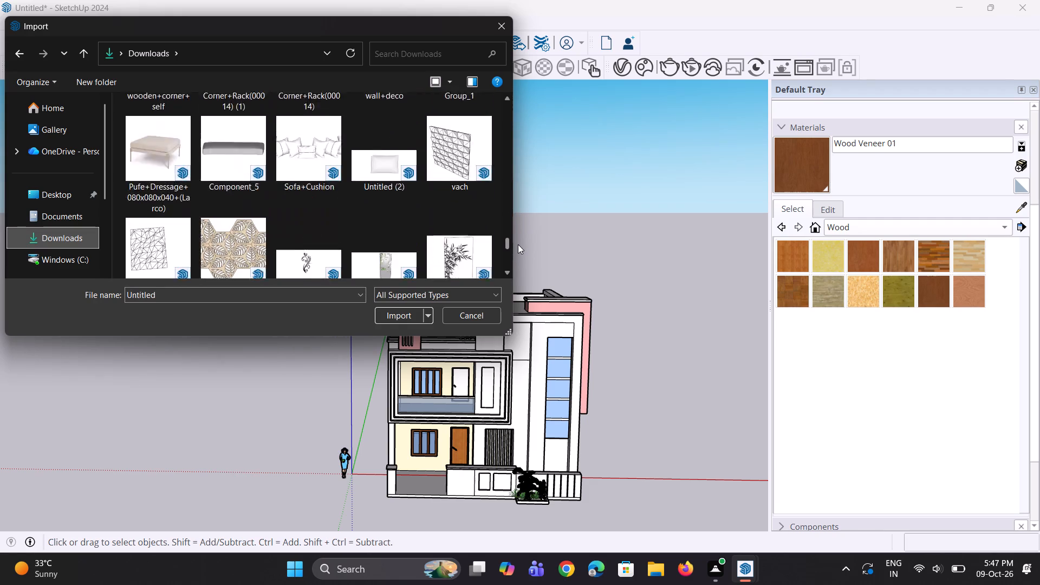
left_click_drag(518, 244, 518, 250)
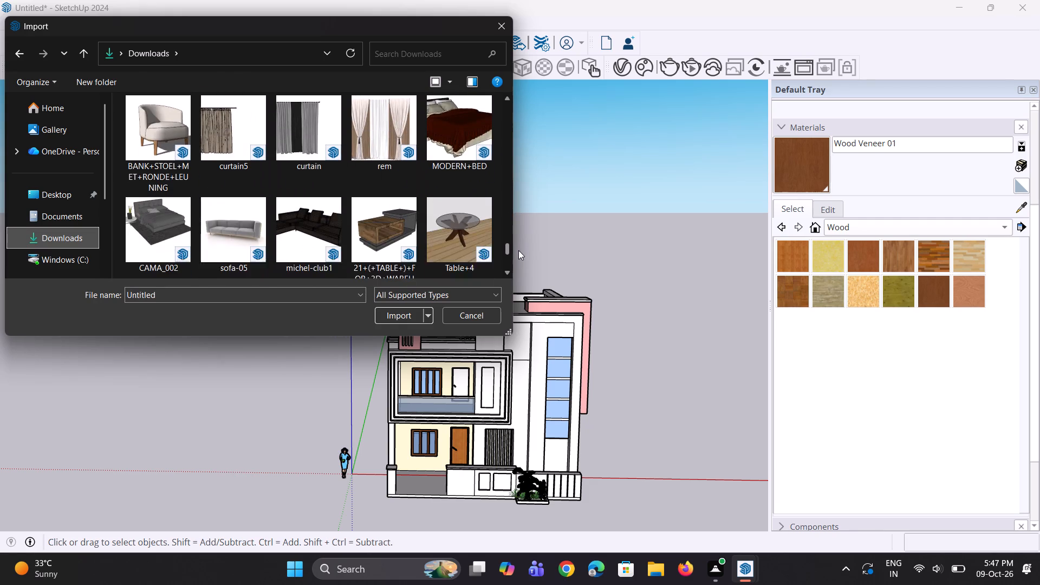
left_click_drag(518, 250, 519, 259)
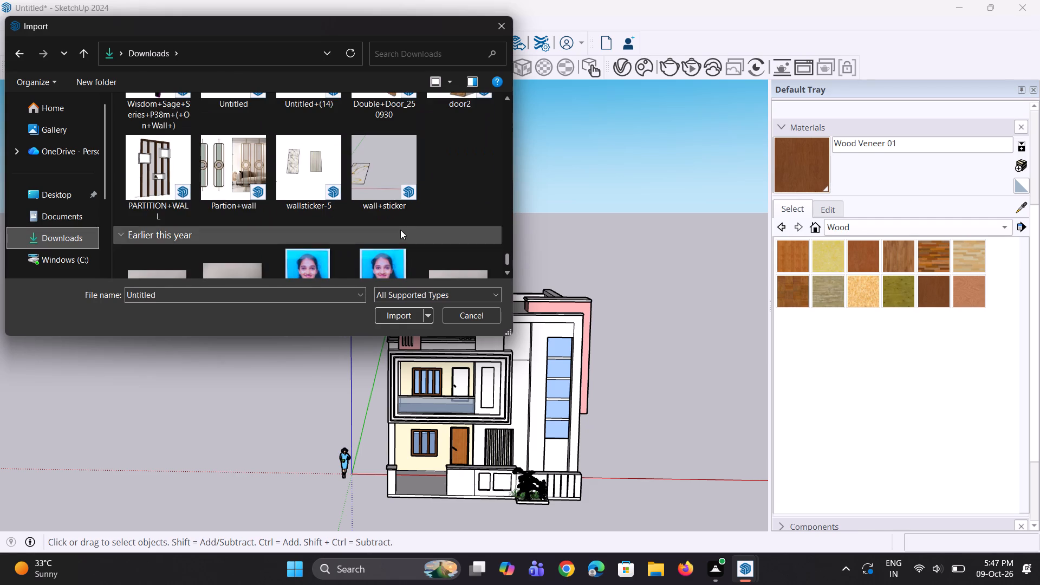
scroll(379, 222, "up", 4)
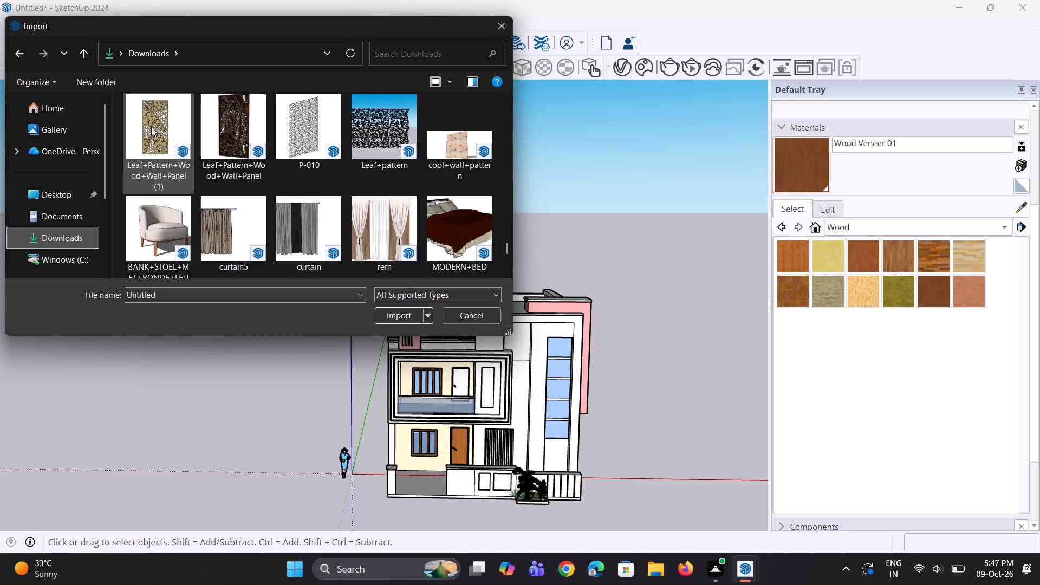
scroll(188, 145, "up", 1)
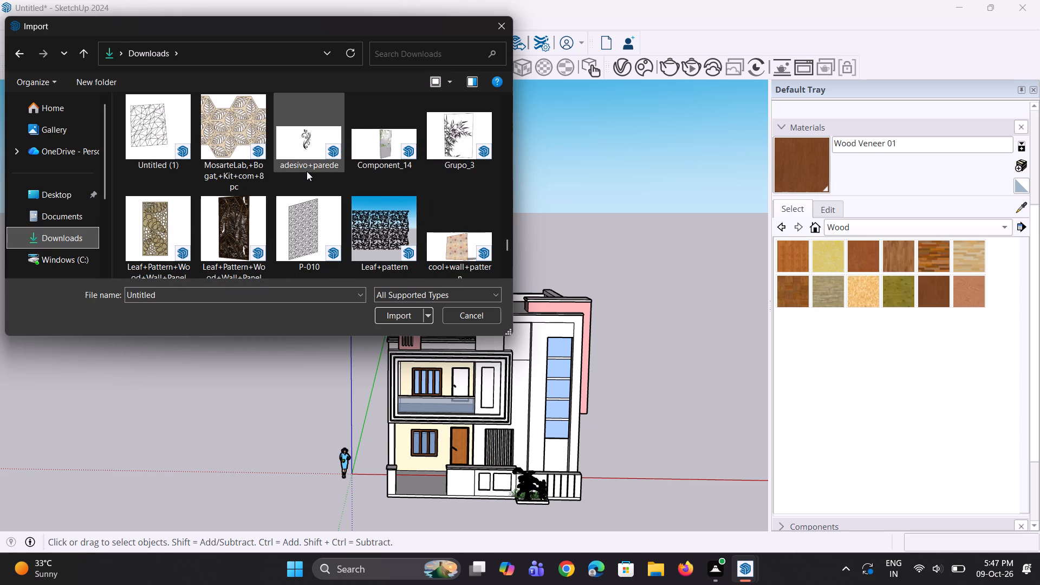
left_click(493, 34)
Sample the Generic#1 material from the ground-floor porch's back wall and apply it to the porch's inner wall.
scroll(490, 401, "down", 3)
middle_click_drag(492, 497, 493, 496)
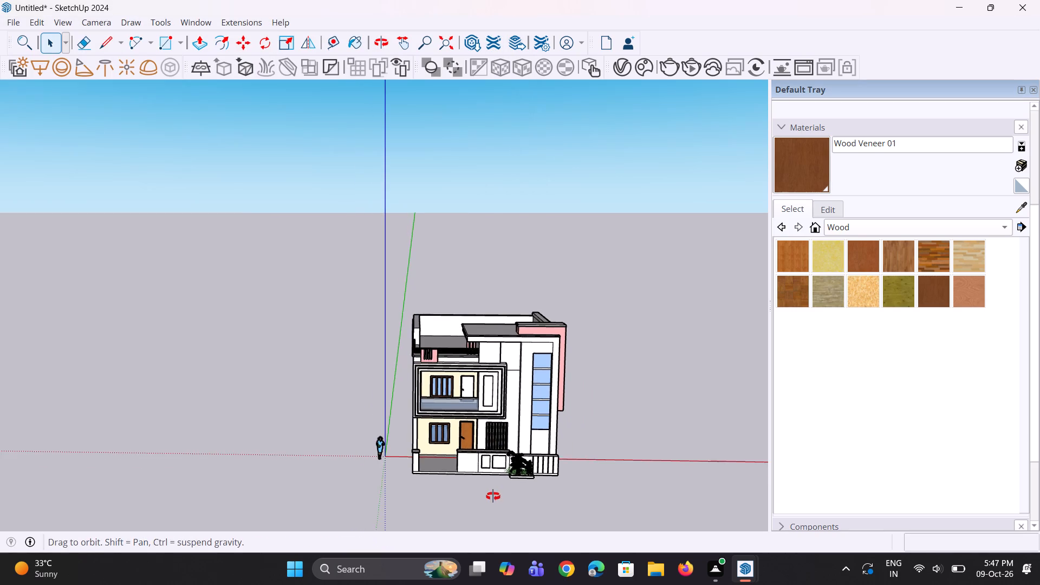
middle_click_drag(493, 496, 499, 446)
scroll(500, 517, "up", 12)
middle_click_drag(521, 466, 510, 486)
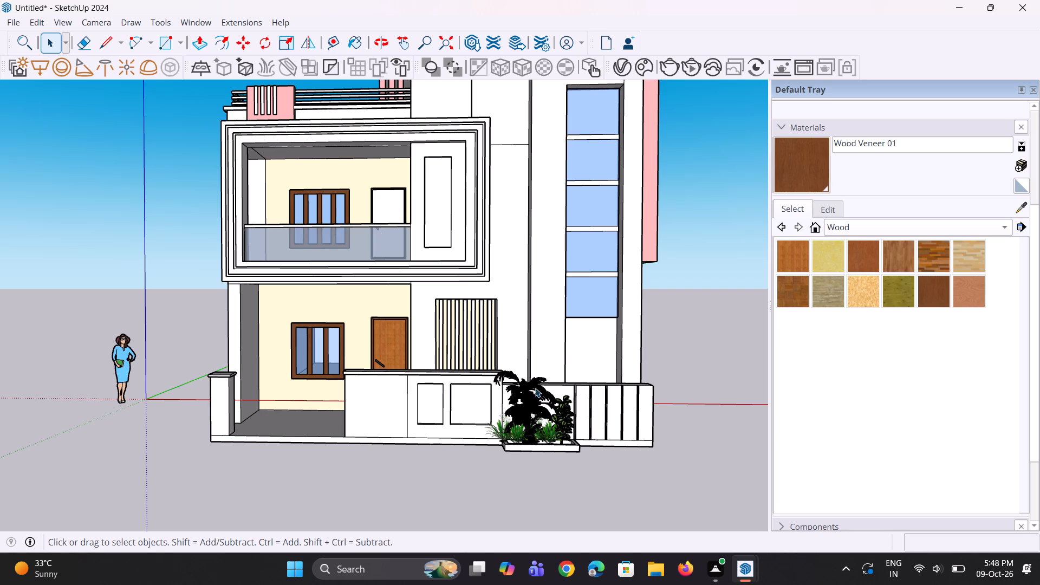
scroll(489, 374, "down", 2)
middle_click_drag(434, 372, 414, 425)
scroll(318, 419, "up", 2)
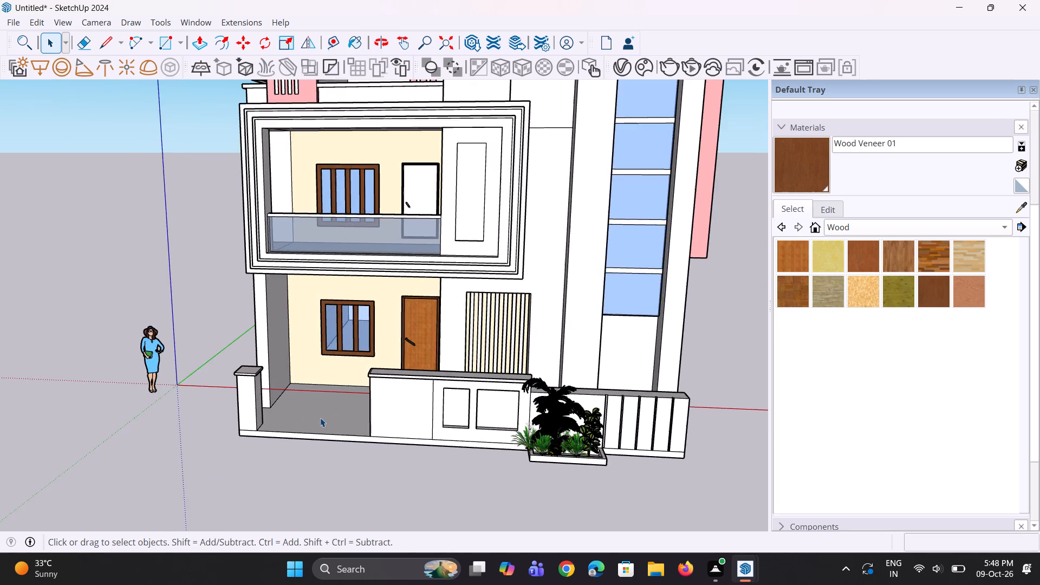
scroll(320, 418, "up", 2)
middle_click_drag(313, 408, 339, 321)
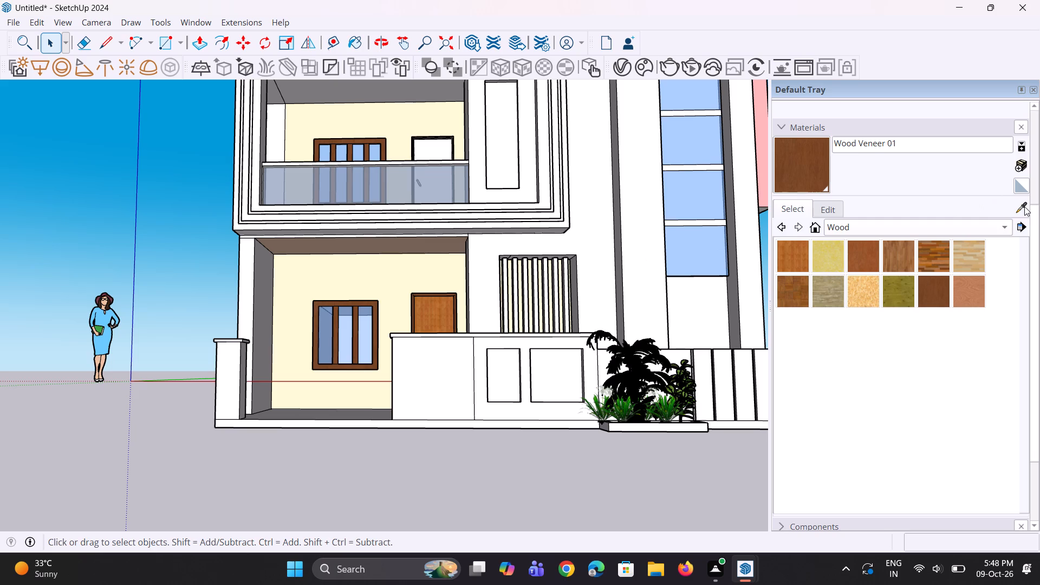
left_click(1024, 207)
left_click(398, 297)
middle_click_drag(355, 329, 233, 354)
left_click_drag(292, 325, 287, 328)
Create a new generic material in the V-Ray Asset Editor.
middle_click_drag(272, 344, 582, 290)
scroll(407, 298, "up", 1)
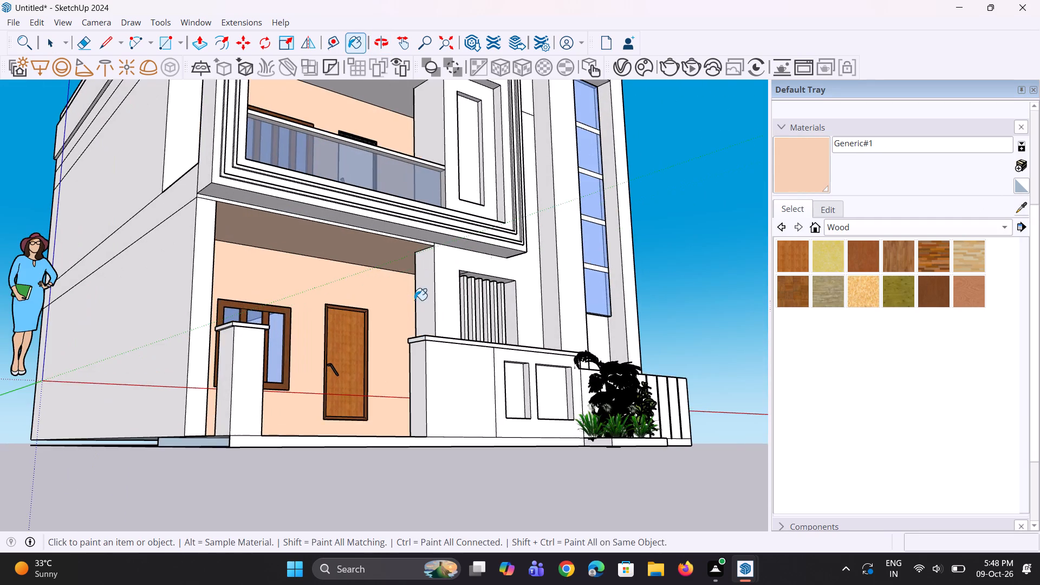
middle_click_drag(426, 303, 394, 357)
scroll(398, 329, "down", 2)
middle_click_drag(415, 315, 380, 326)
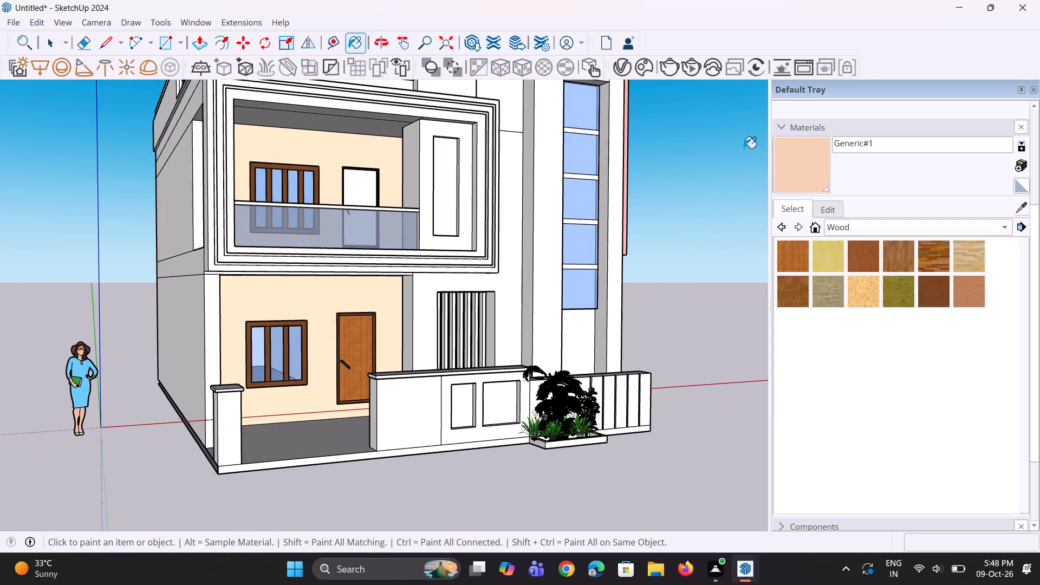
left_click(629, 71)
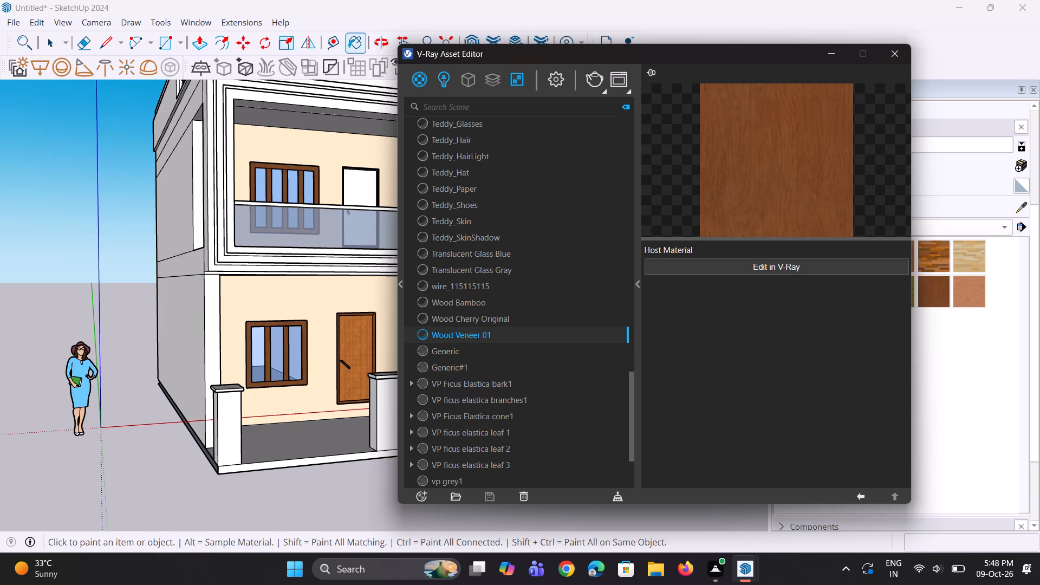
right_click(425, 73)
left_click(445, 104)
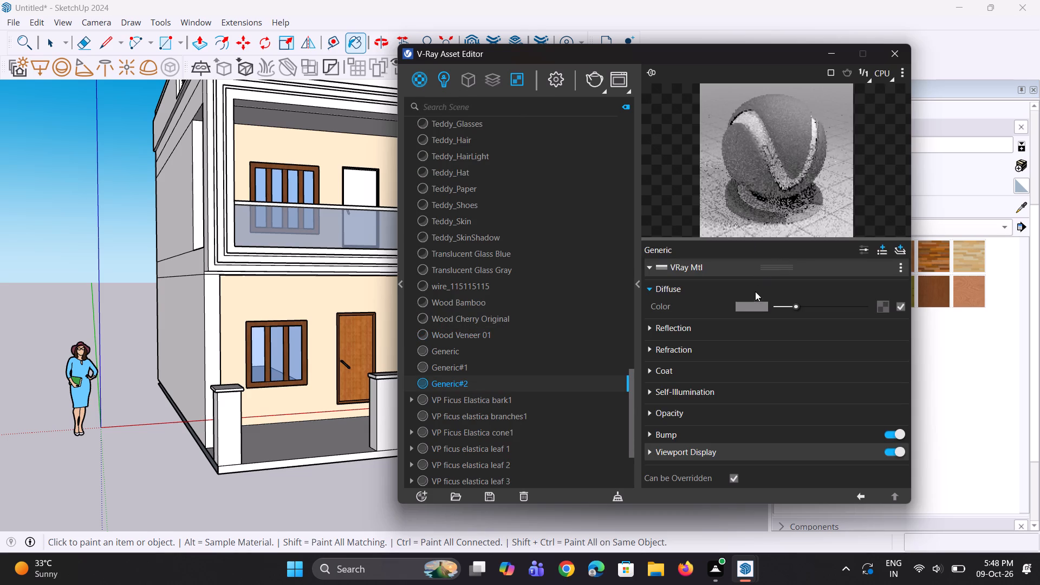
Set the Generic#2 material's diffuse colour to a light greyish blue with RGB 0.643, 0.754, 0.816.
left_click(752, 308)
left_click_drag(322, 196, 310, 182)
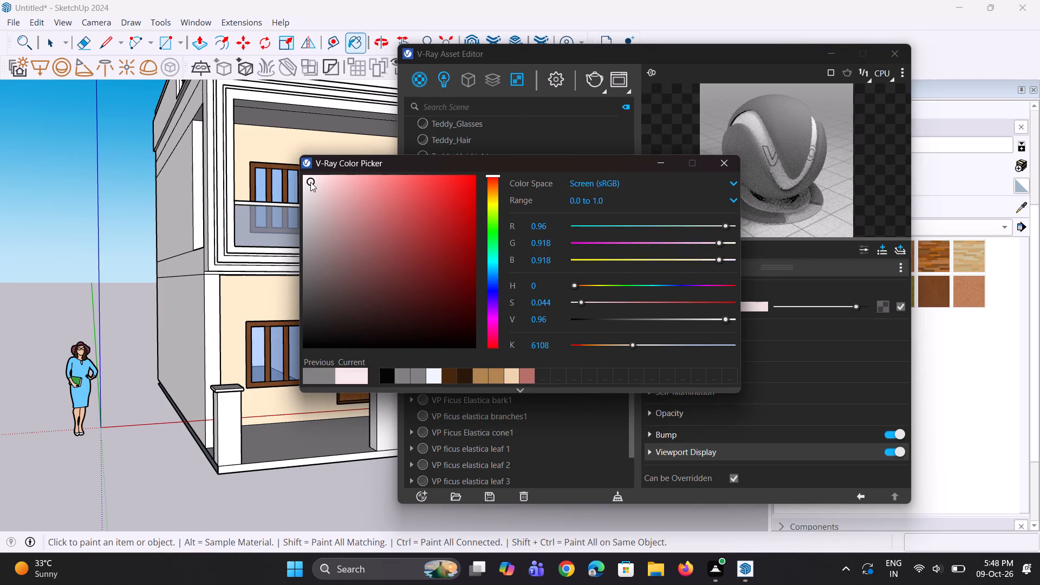
left_click_drag(310, 182, 305, 195)
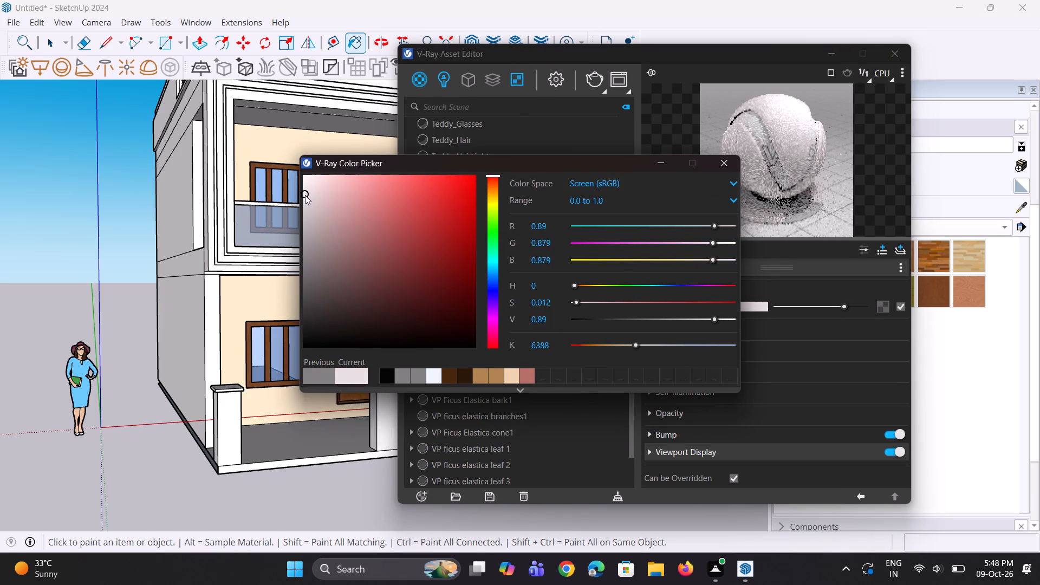
left_click_drag(305, 195, 303, 199)
left_click_drag(493, 177, 498, 211)
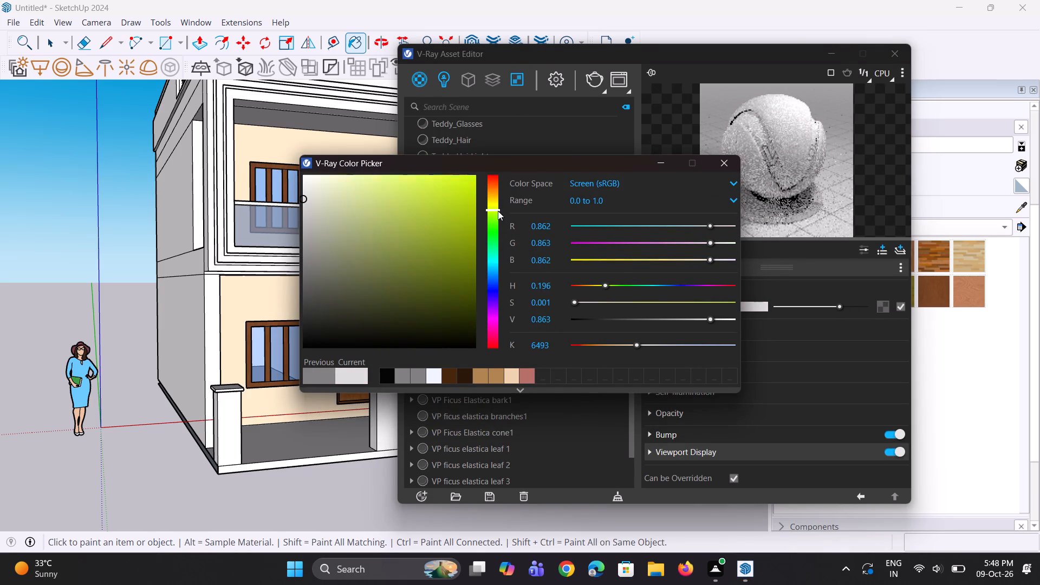
left_click_drag(498, 211, 502, 272)
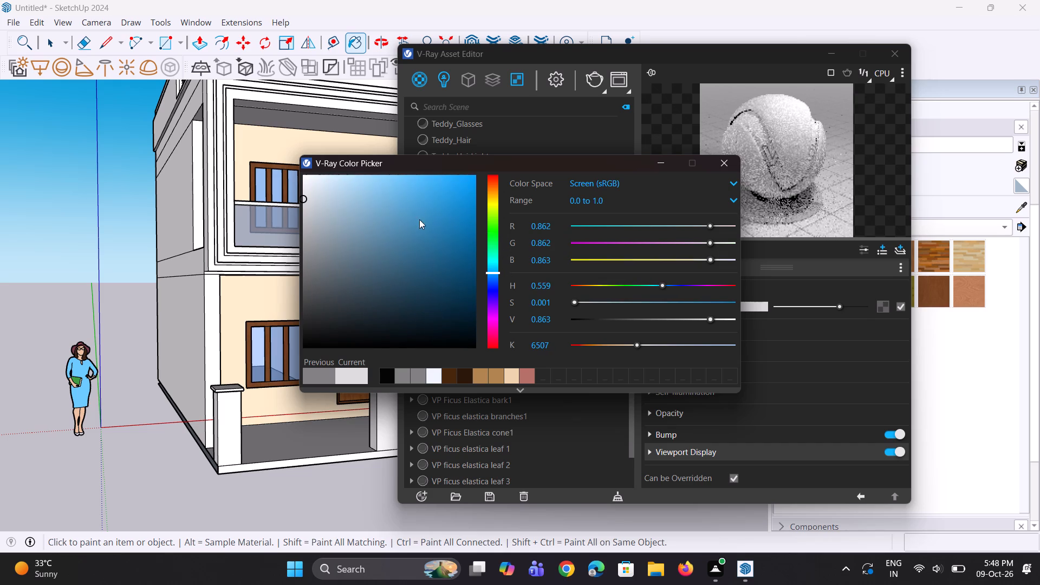
left_click_drag(319, 181, 311, 200)
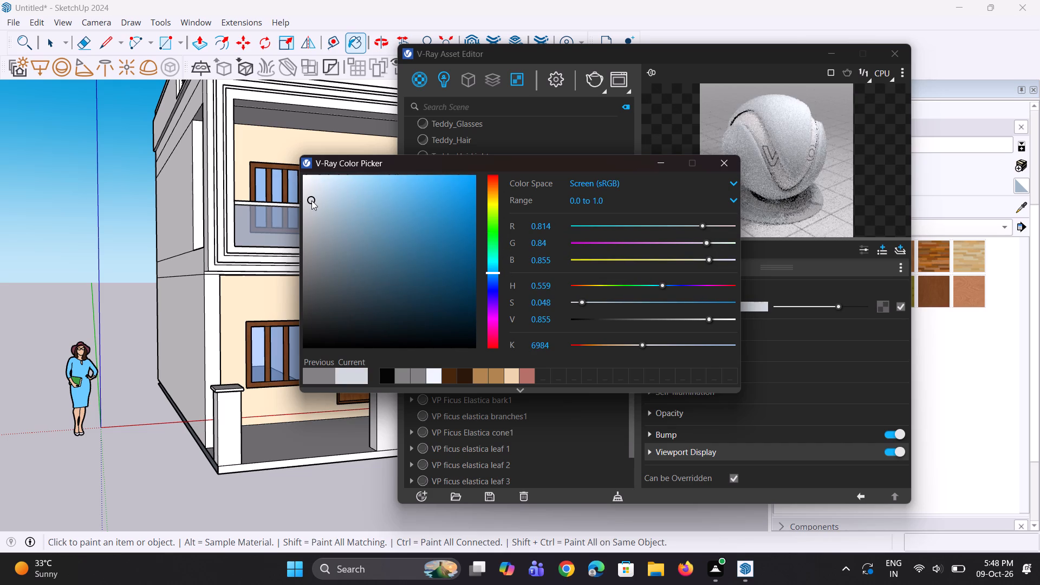
left_click_drag(311, 200, 315, 209)
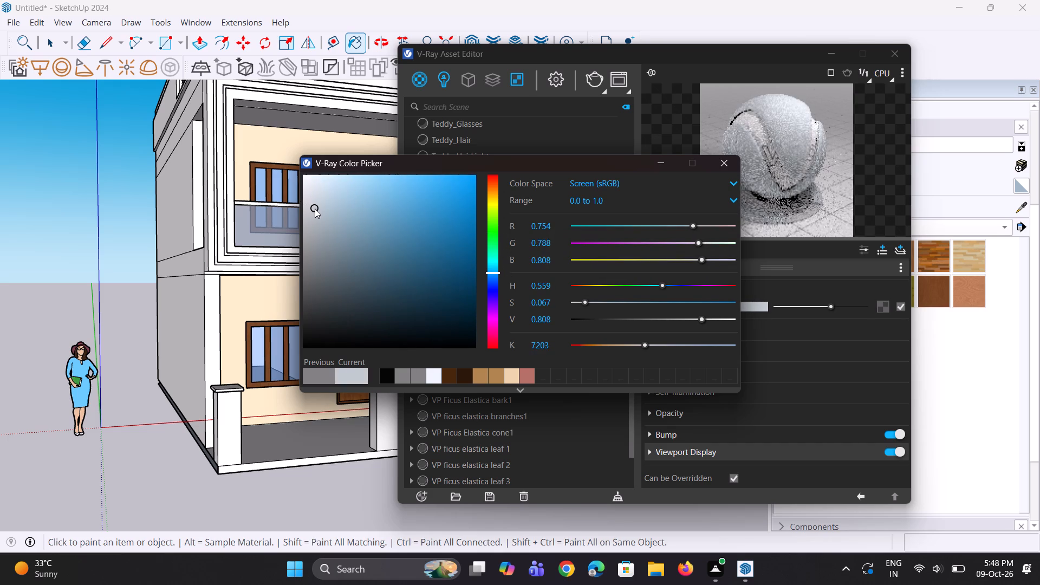
left_click_drag(315, 209, 313, 222)
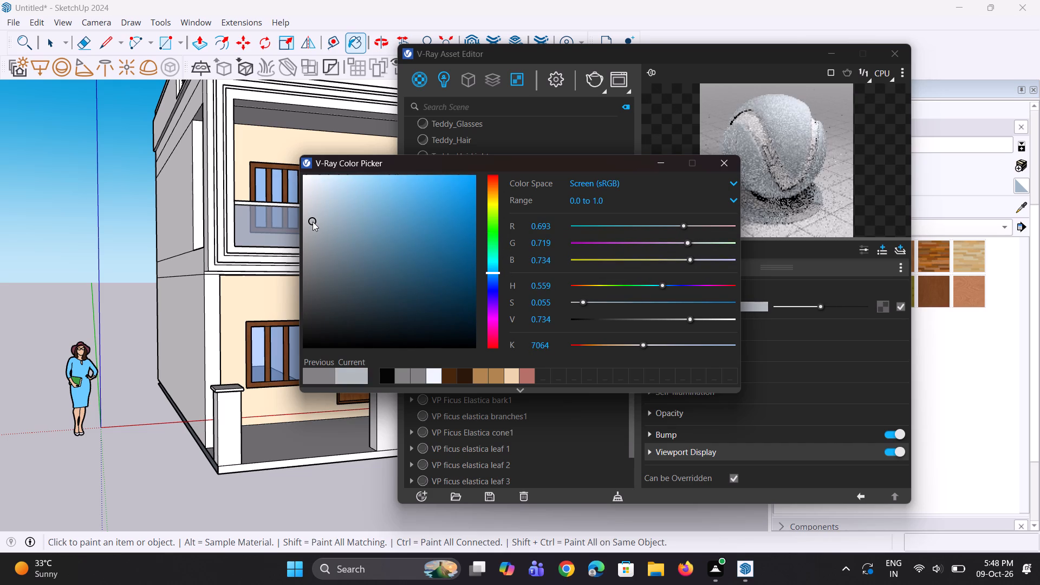
left_click_drag(313, 222, 315, 211)
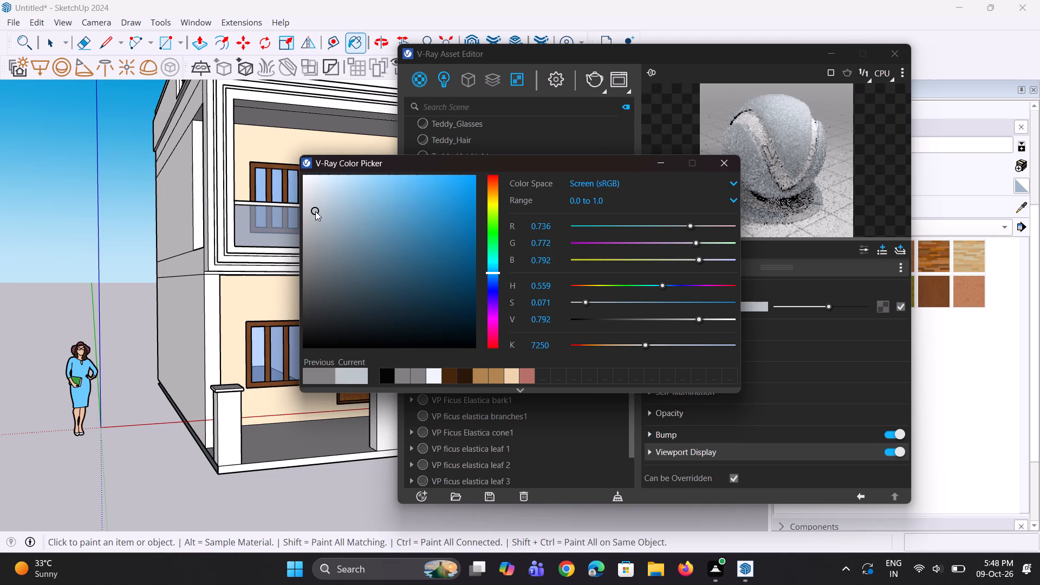
left_click_drag(315, 211, 317, 209)
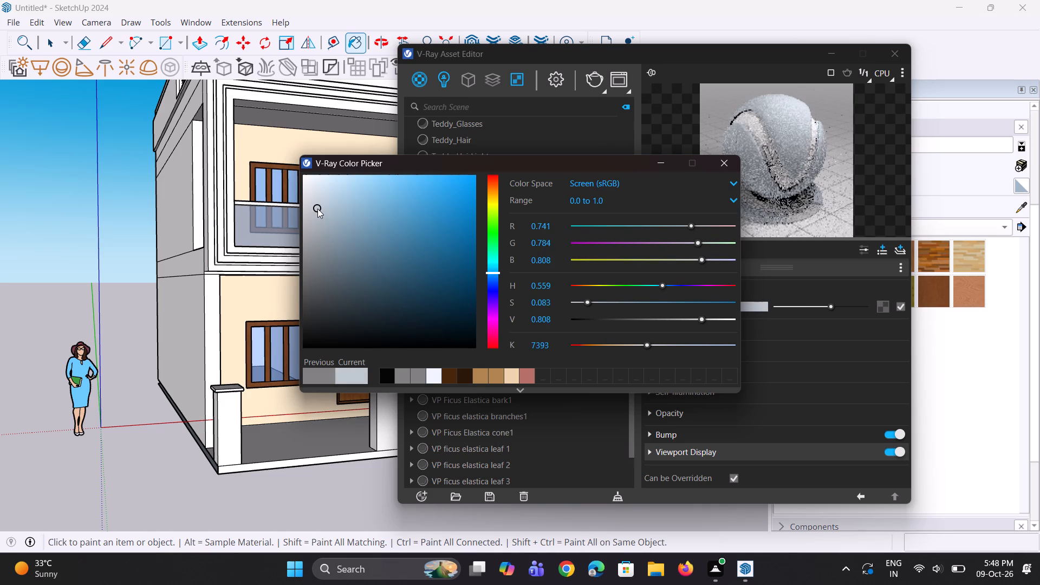
left_click_drag(317, 209, 320, 209)
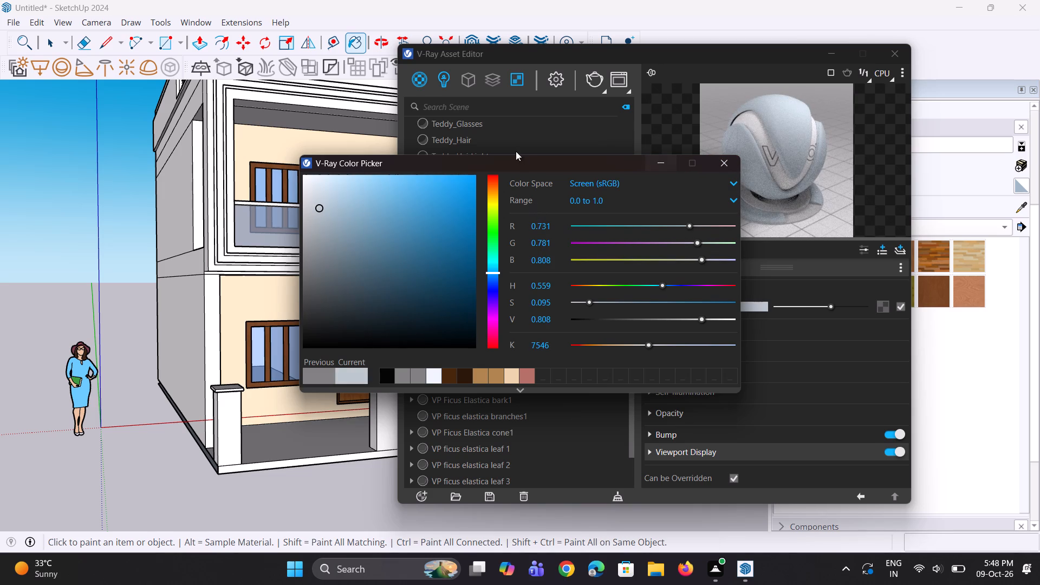
left_click_drag(322, 206, 326, 204)
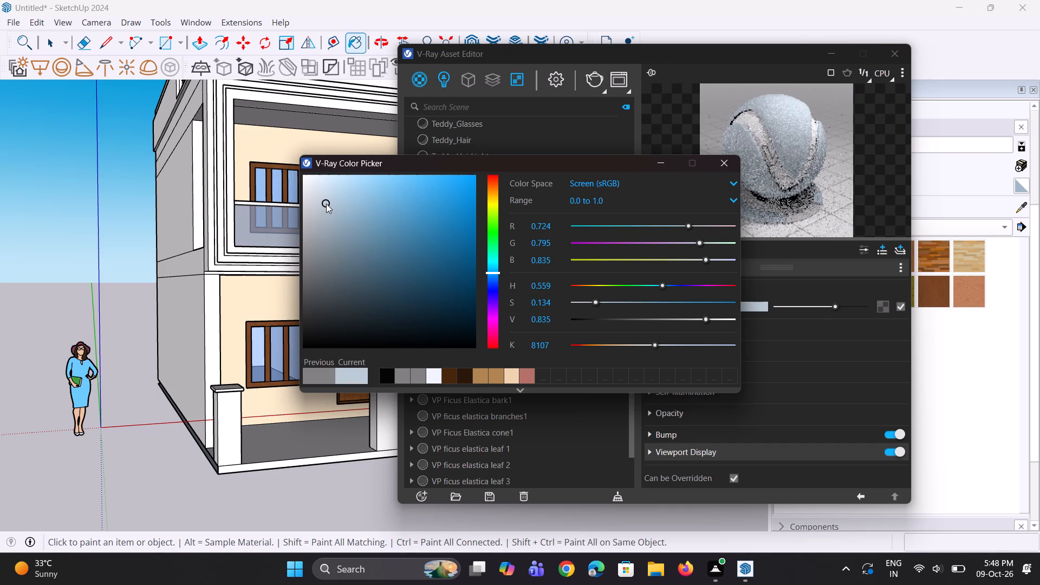
left_click_drag(326, 204, 329, 200)
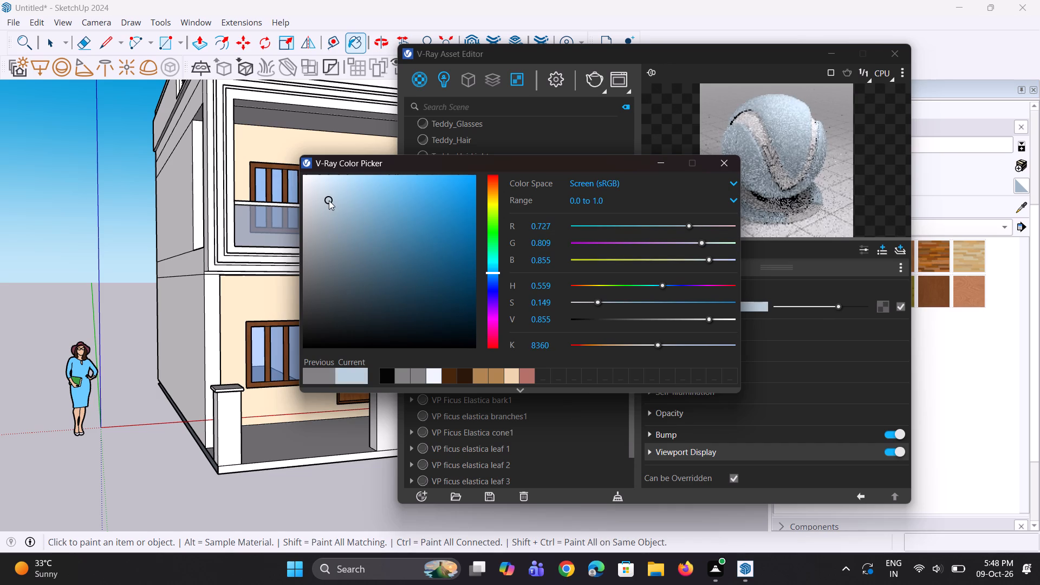
left_click_drag(329, 200, 338, 199)
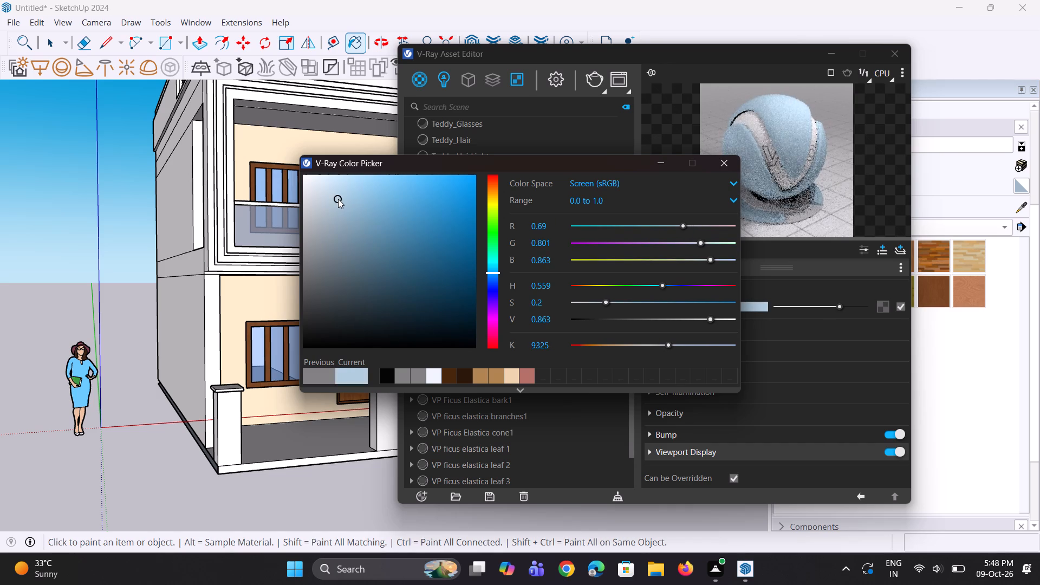
left_click_drag(338, 199, 340, 199)
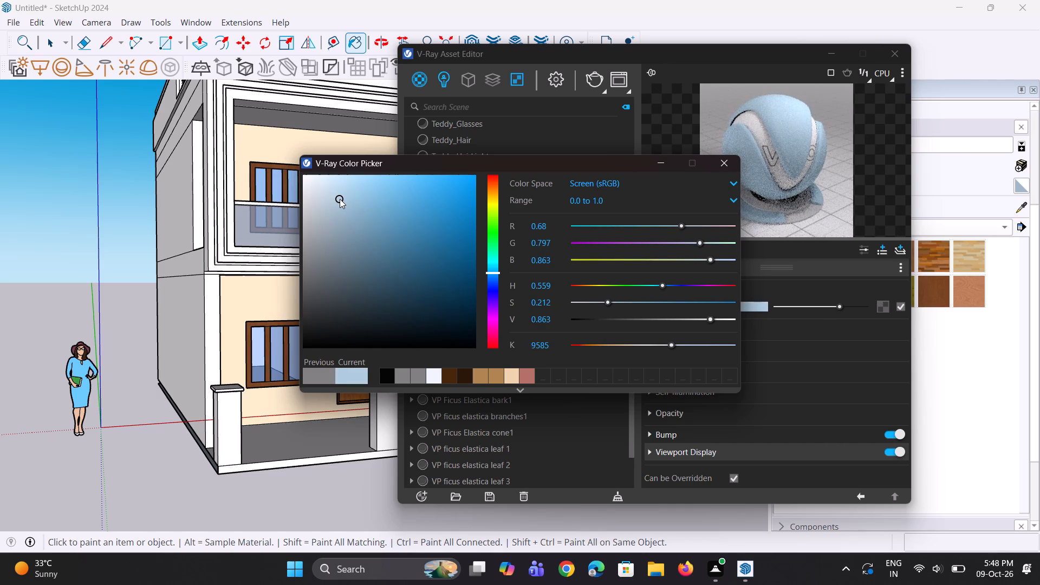
left_click_drag(340, 199, 340, 207)
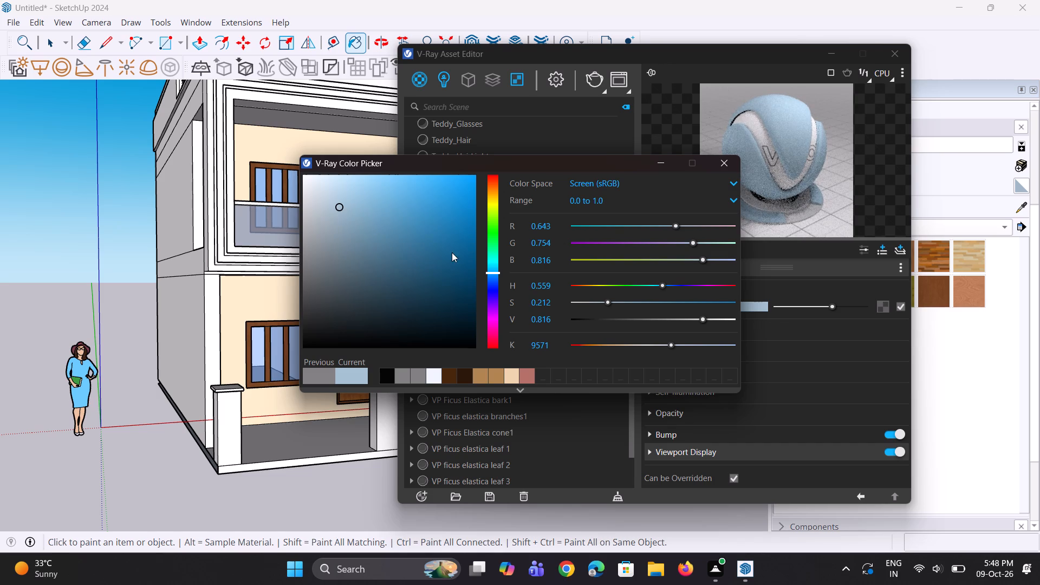
left_click(659, 166)
Raise Generic#2's reflection colour from black to a grey and set its reflection glossiness to 0.95.
left_click(687, 330)
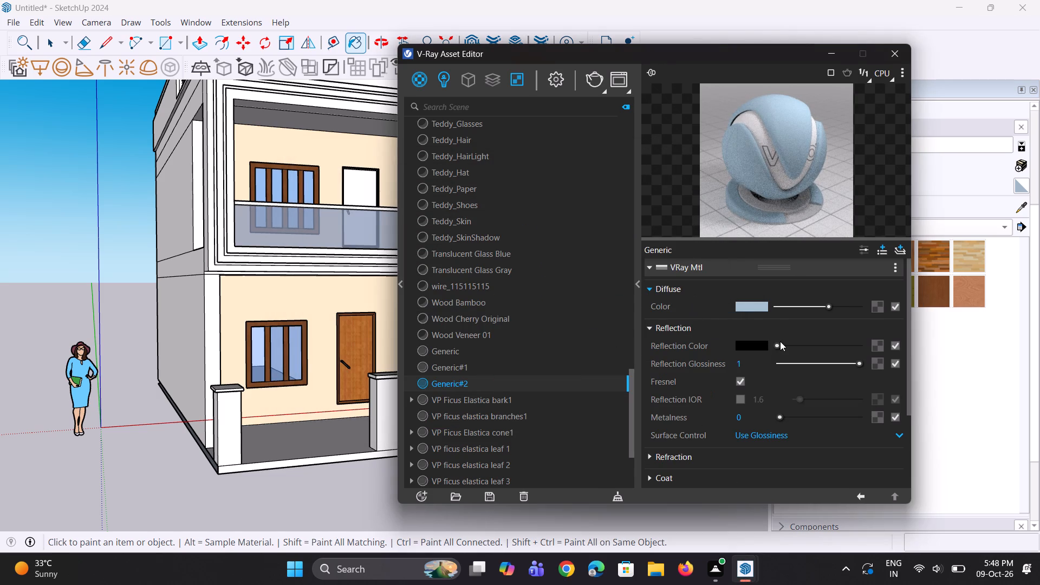
left_click_drag(781, 341, 789, 347)
left_click_drag(779, 344, 790, 346)
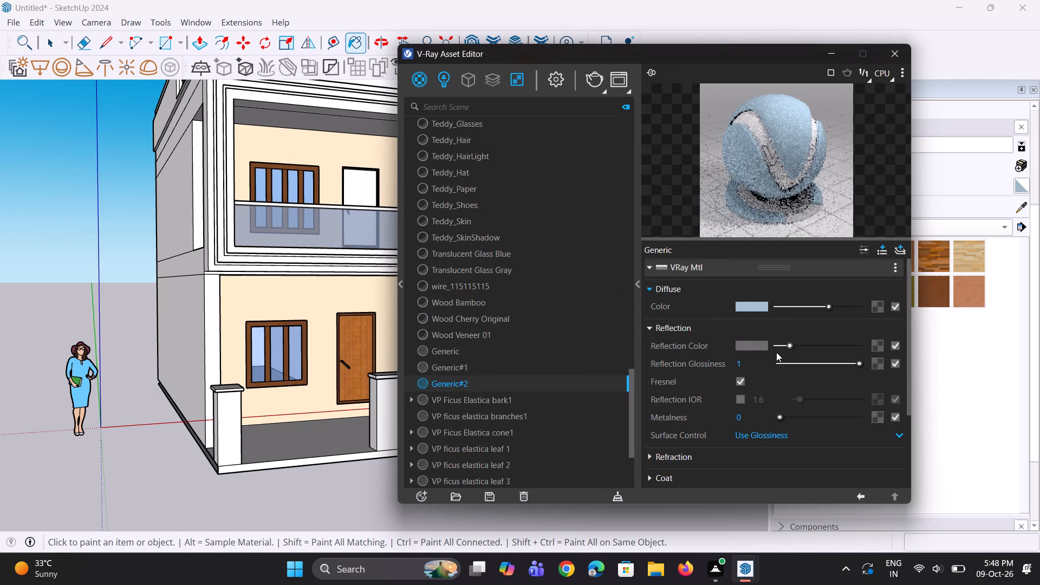
left_click_drag(748, 362, 697, 362)
type("0.95")
key("Return")
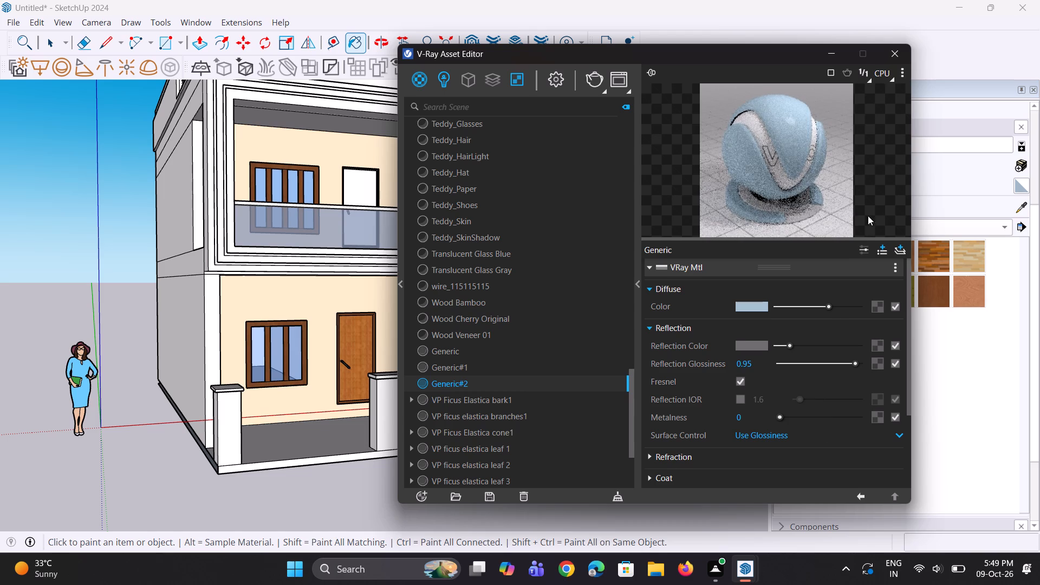
Enable the Reflection IOR setting for Generic#2 and minimise the V-Ray Asset Editor.
double_click(799, 146)
left_click(739, 406)
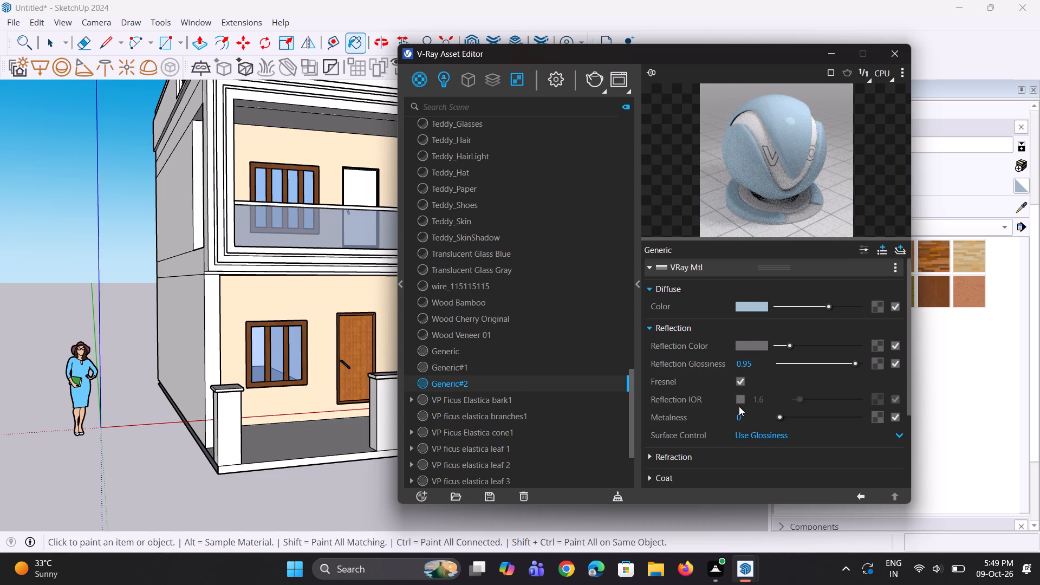
left_click(740, 398)
left_click(780, 191)
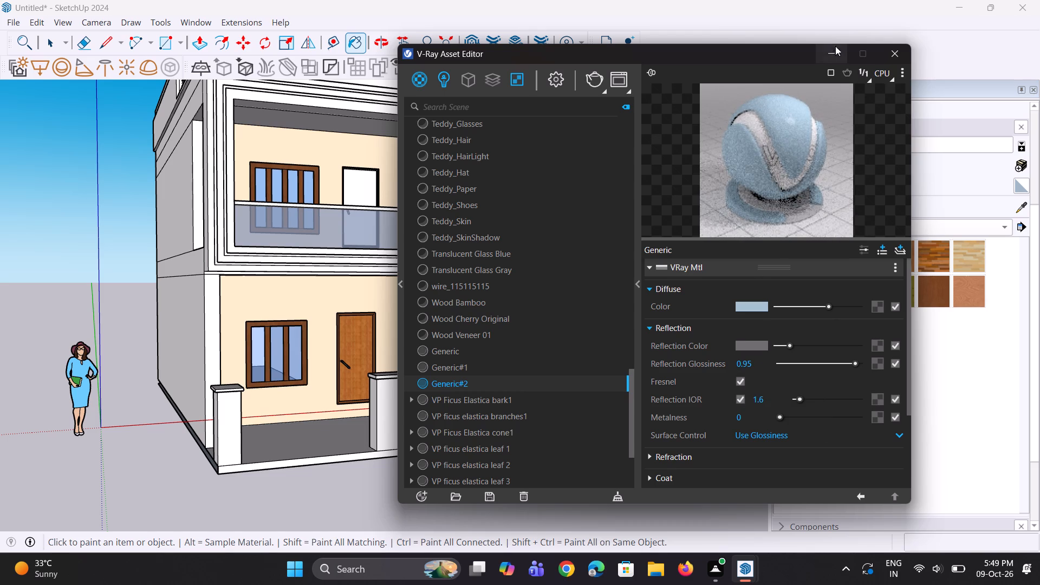
left_click(828, 53)
Paint Generic#2 onto the front wall behind the vertical slats and onto the wall section above it beside the tall glazing.
middle_click_drag(504, 289, 414, 302)
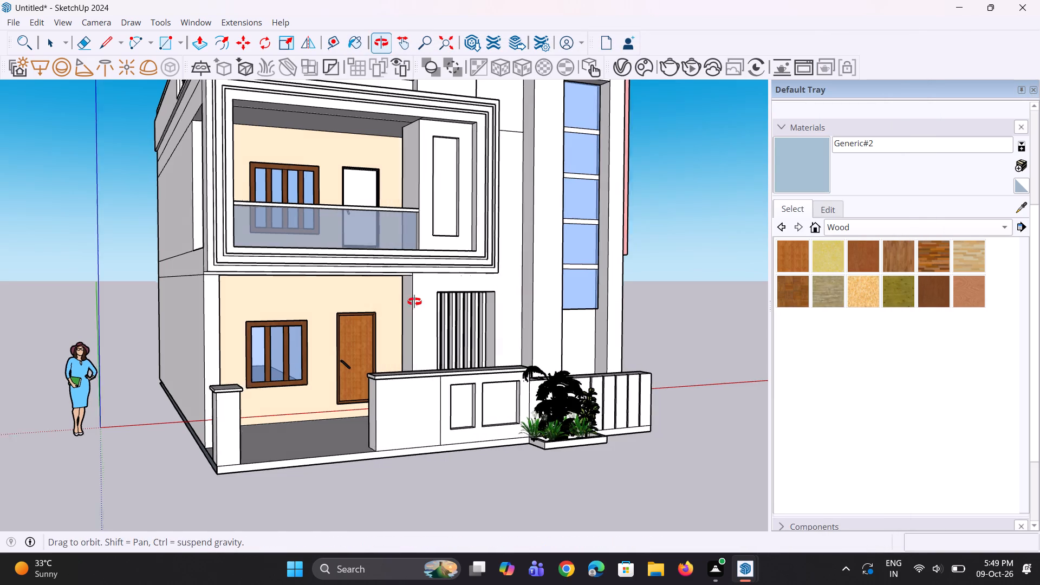
middle_click_drag(414, 302, 396, 302)
left_click(489, 284)
scroll(500, 318, "down", 1)
middle_click_drag(500, 318, 471, 316)
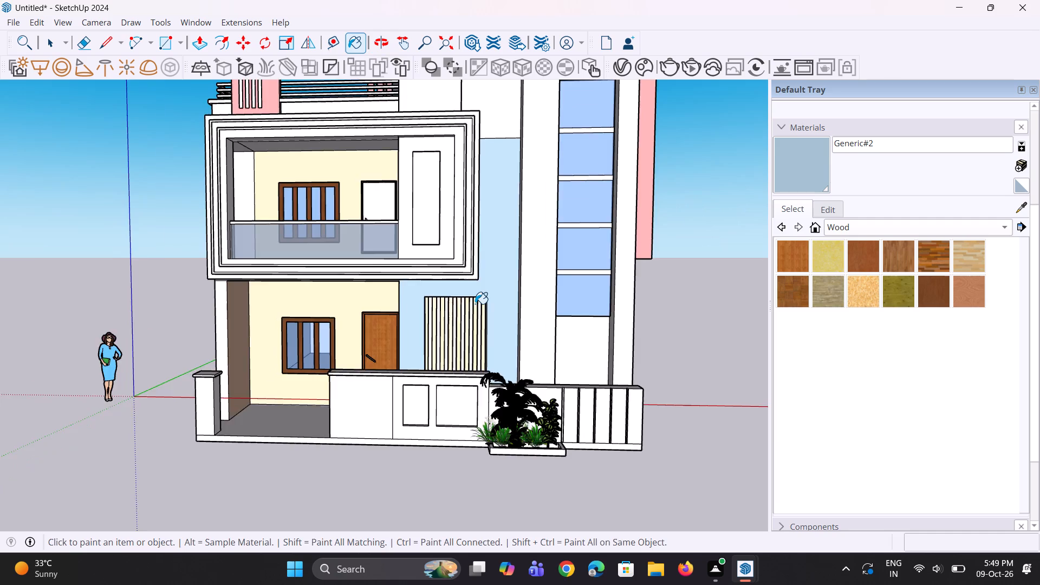
scroll(475, 304, "down", 3)
scroll(478, 298, "up", 1)
middle_click_drag(478, 298, 492, 259)
scroll(487, 270, "down", 3)
middle_click_drag(487, 270, 459, 347)
scroll(519, 175, "up", 1)
left_click(498, 178)
Examine the painted front facade of the house from several angles and distances.
middle_click_drag(493, 246, 503, 236)
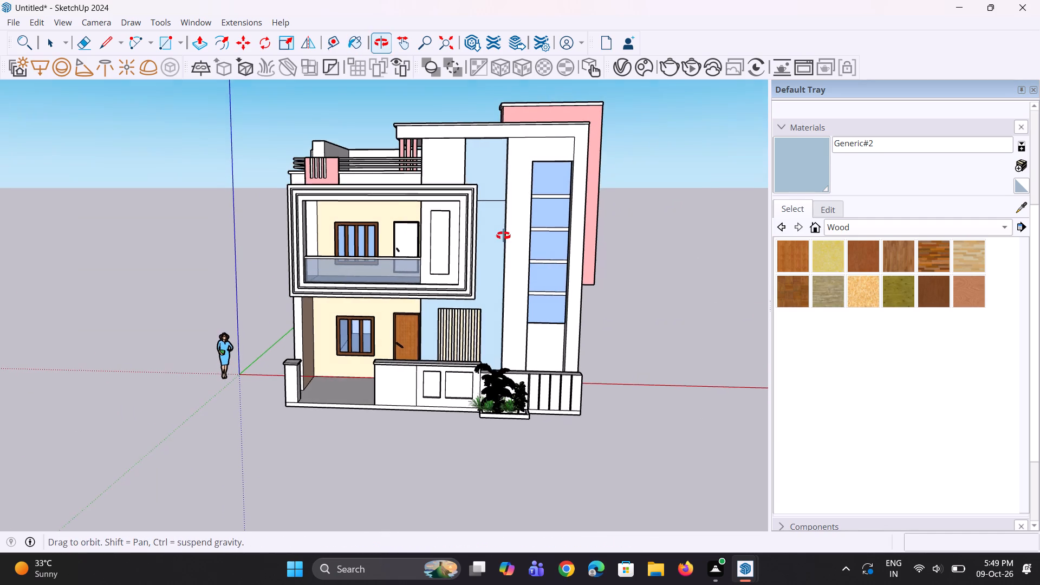
middle_click_drag(503, 236, 503, 235)
scroll(485, 245, "up", 4)
middle_click_drag(477, 259, 491, 235)
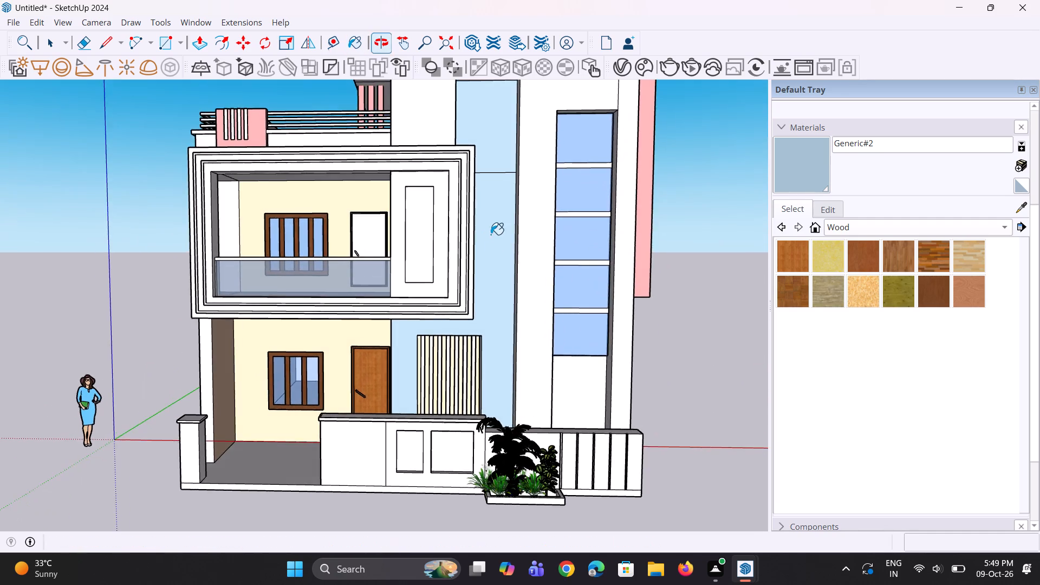
scroll(496, 278, "down", 4)
middle_click_drag(491, 297, 484, 279)
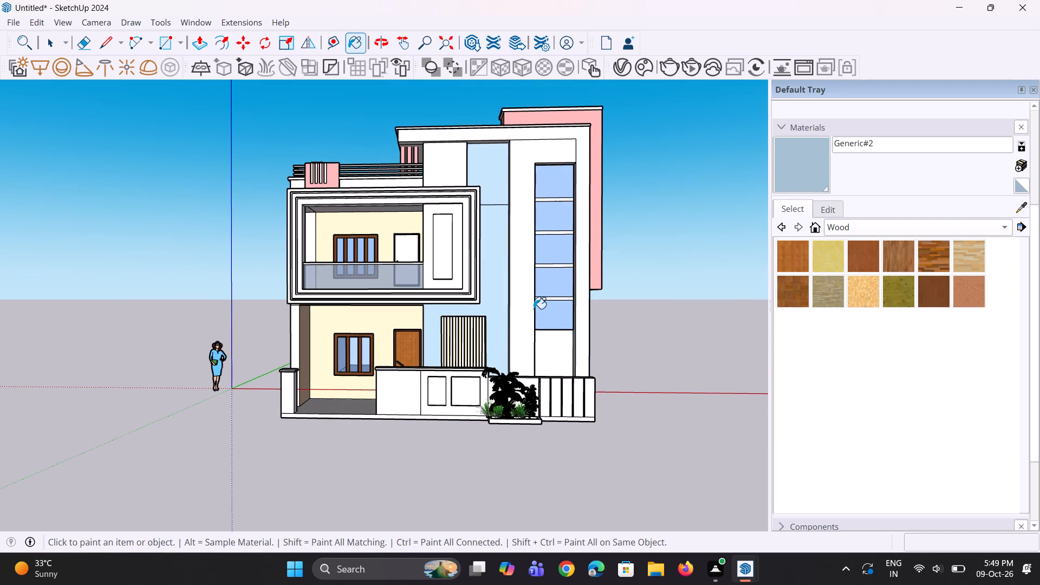
scroll(512, 329, "down", 3)
middle_click_drag(499, 360, 491, 376)
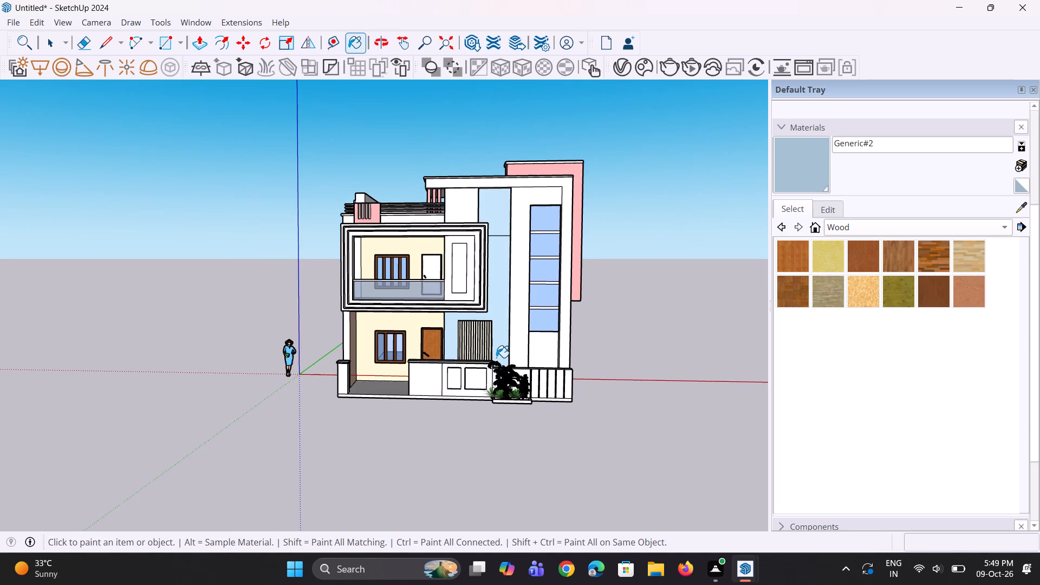
scroll(496, 355, "up", 6)
middle_click_drag(454, 325, 533, 373)
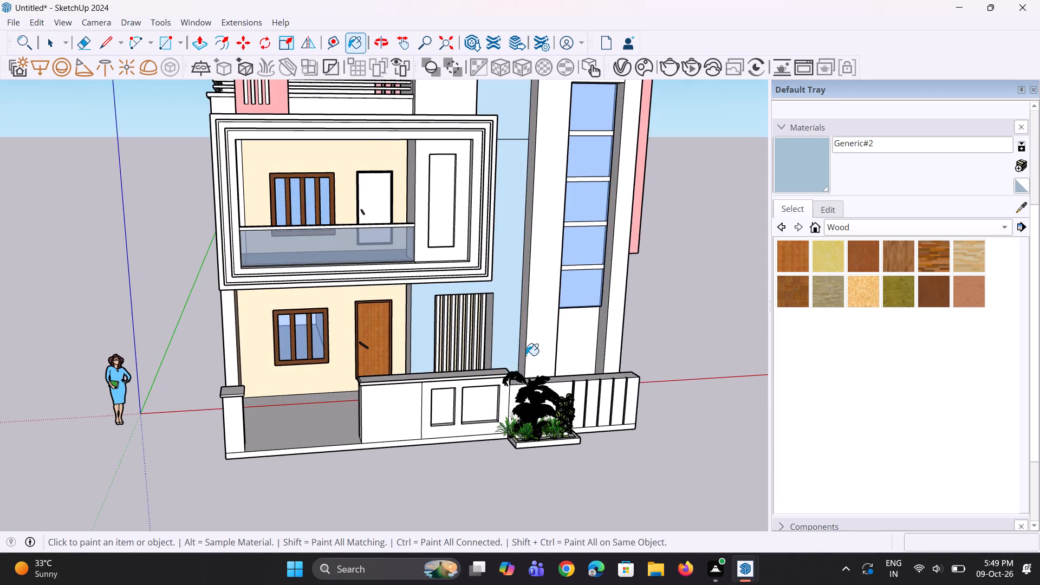
scroll(526, 355, "down", 3)
scroll(523, 348, "up", 1)
middle_click_drag(523, 344, 530, 317)
scroll(488, 247, "up", 4)
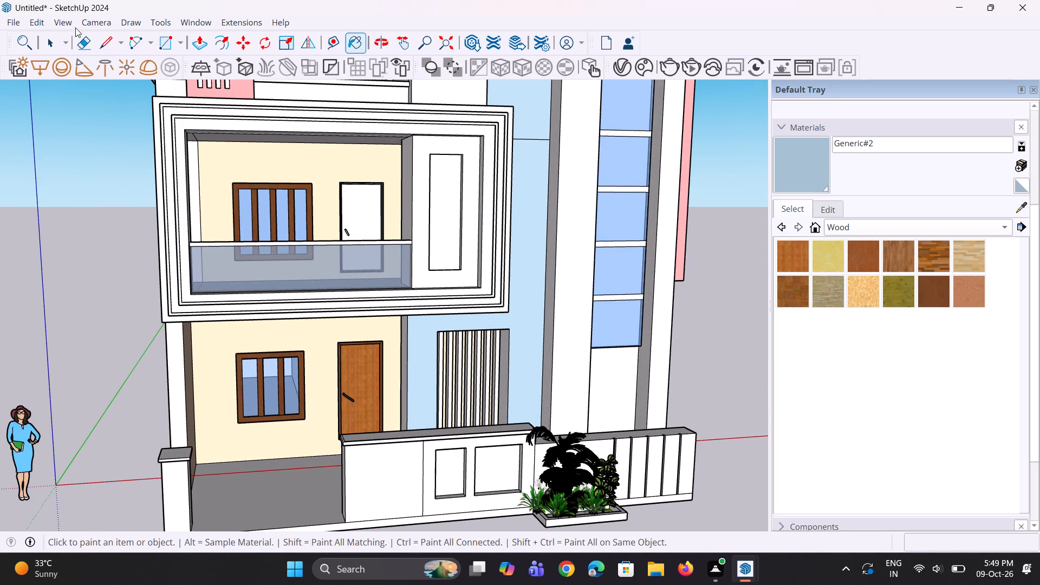
Import the Leaf+Pattern+Wood+Wall+Panel (1) model from the Downloads folder and place it beside the house, past the glazed tower.
left_click(14, 24)
left_click(68, 220)
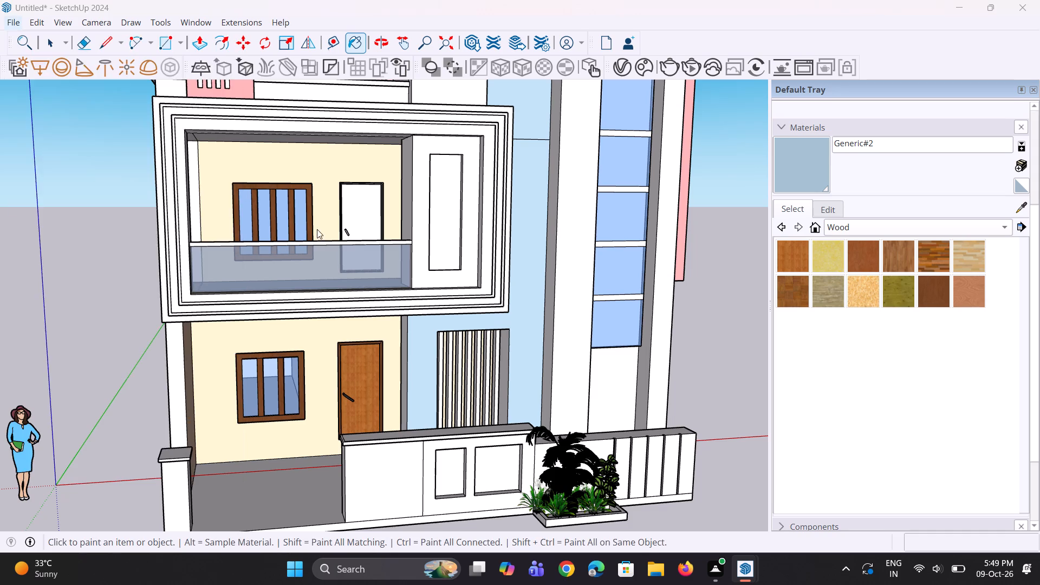
left_click(59, 239)
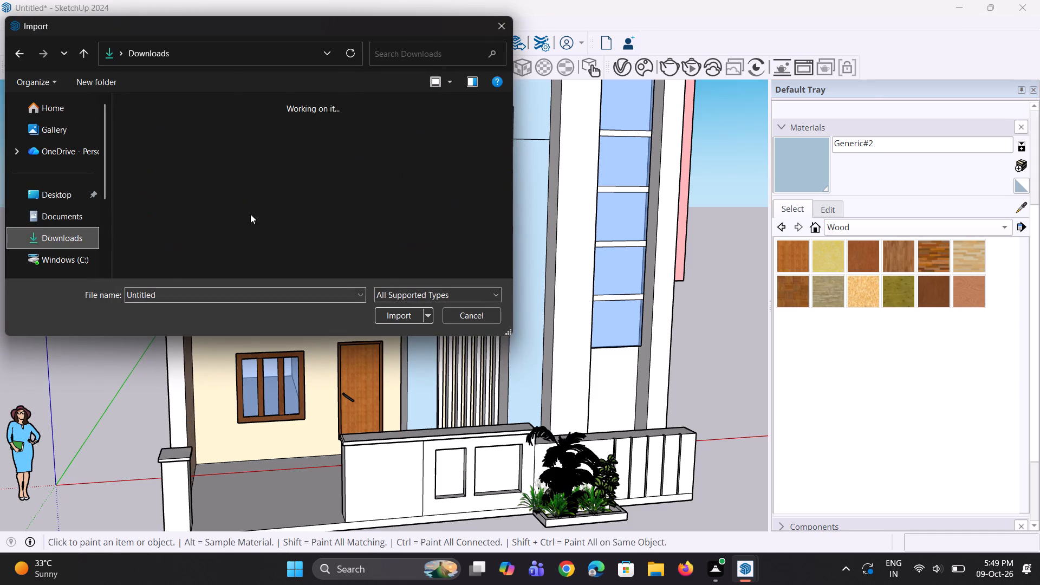
scroll(250, 212, "down", 4)
left_click_drag(510, 126, 498, 254)
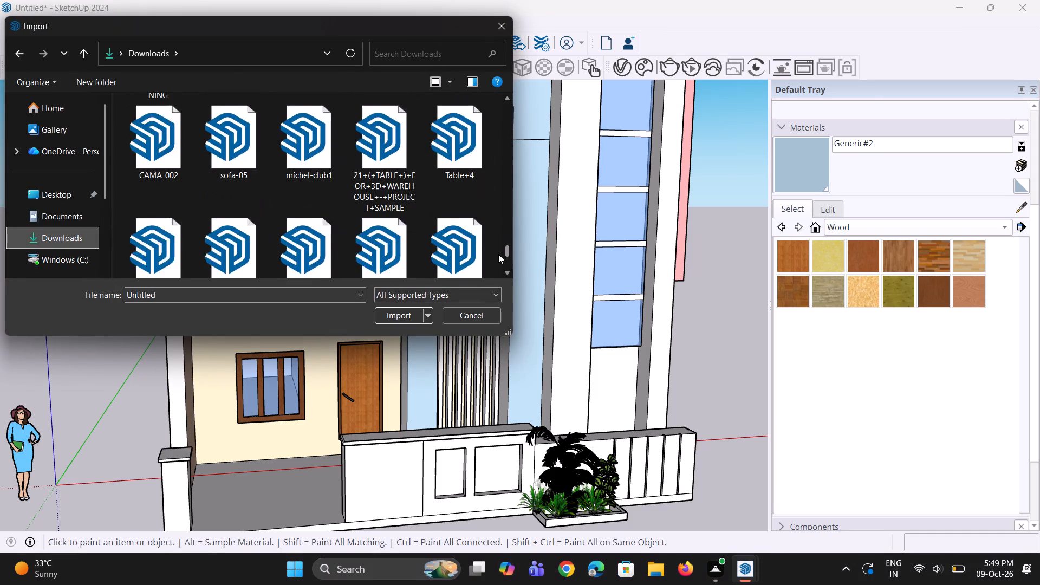
left_click_drag(498, 254, 498, 255)
scroll(349, 213, "down", 3)
scroll(328, 218, "up", 2)
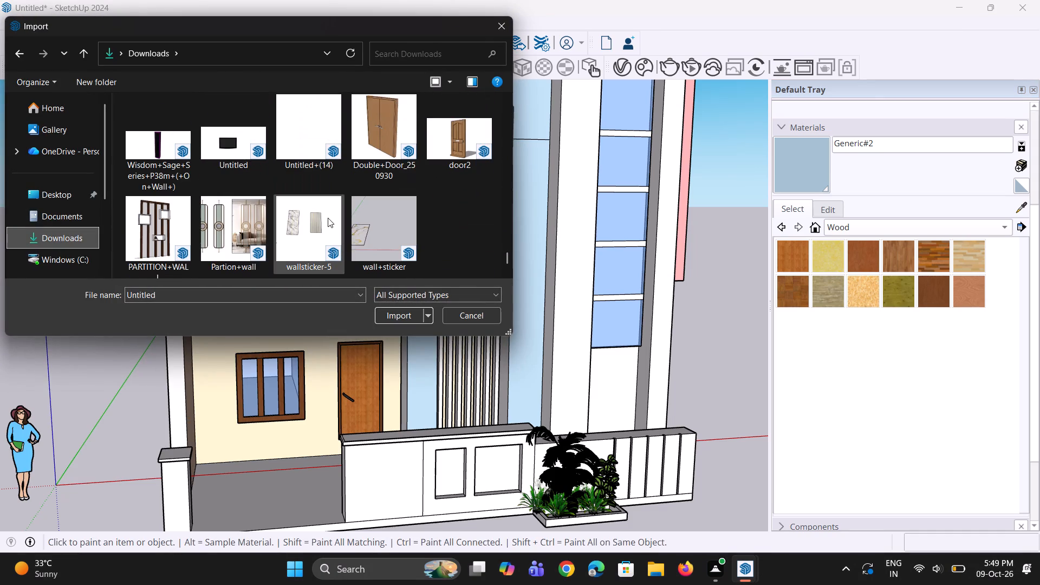
scroll(328, 218, "up", 4)
left_click_drag(149, 221, 174, 229)
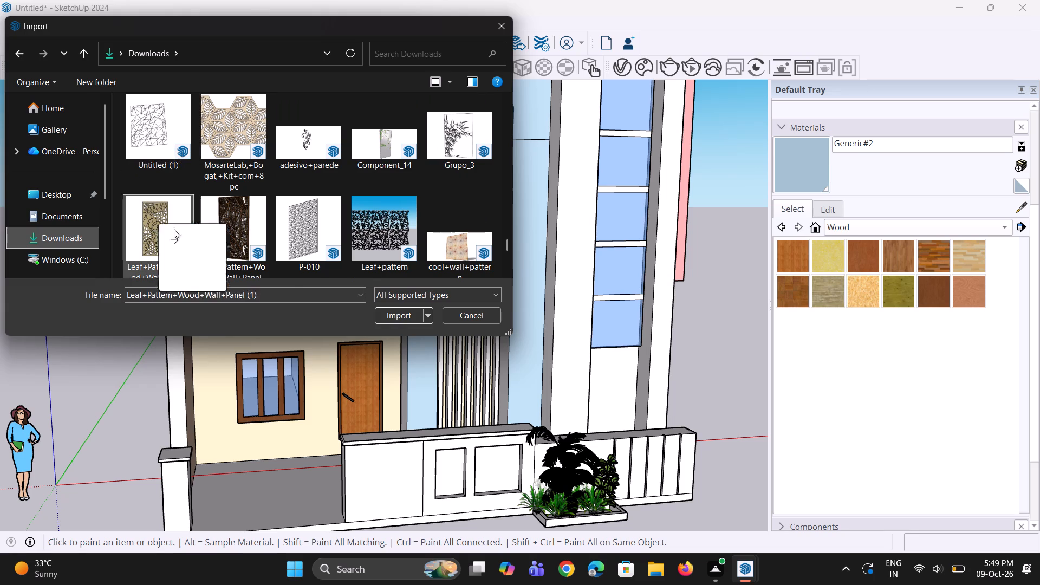
left_click_drag(174, 229, 711, 398)
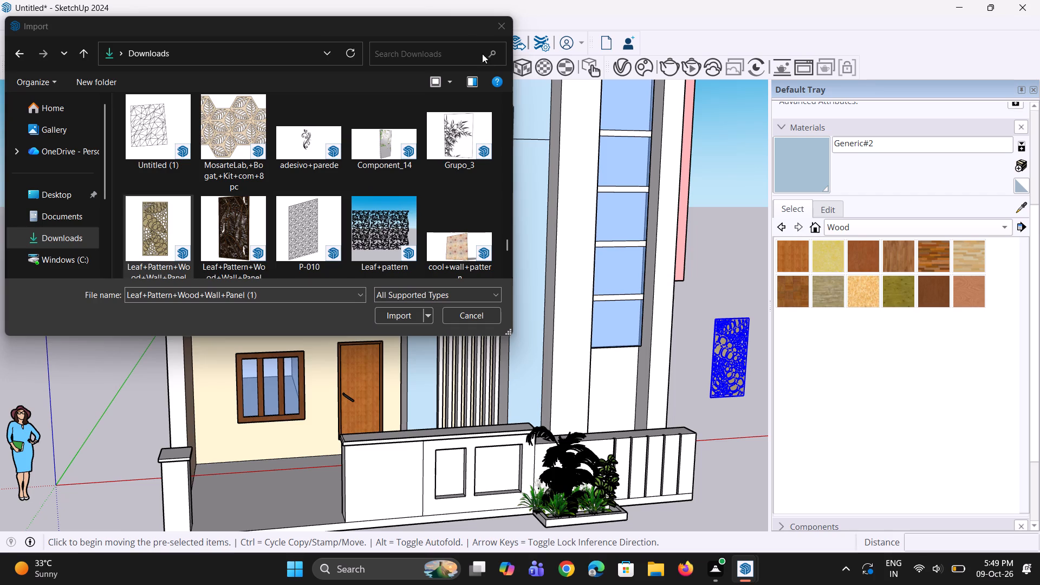
left_click(499, 28)
scroll(446, 307, "down", 7)
middle_click_drag(642, 392, 590, 377)
scroll(671, 357, "up", 6)
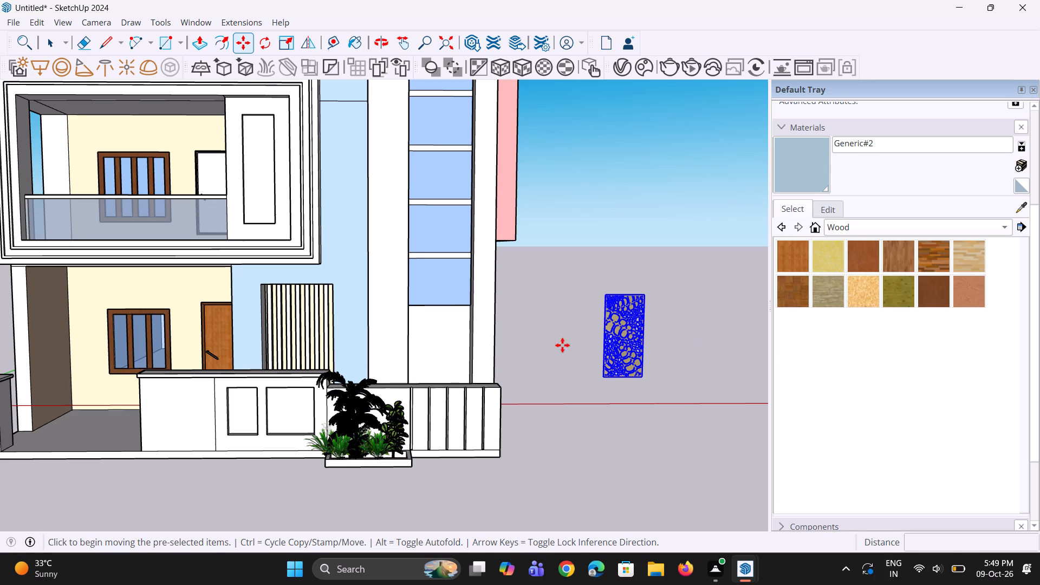
Explode the imported leaf-pattern wall panel component standing beside the house.
middle_click_drag(600, 371, 603, 359)
scroll(603, 371, "up", 2)
right_click(631, 337)
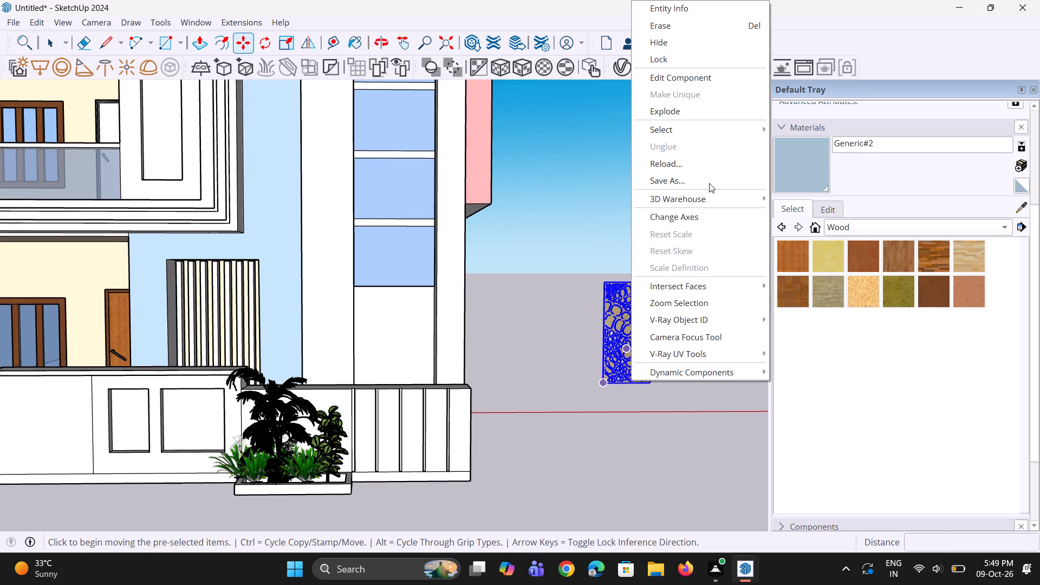
left_click(697, 110)
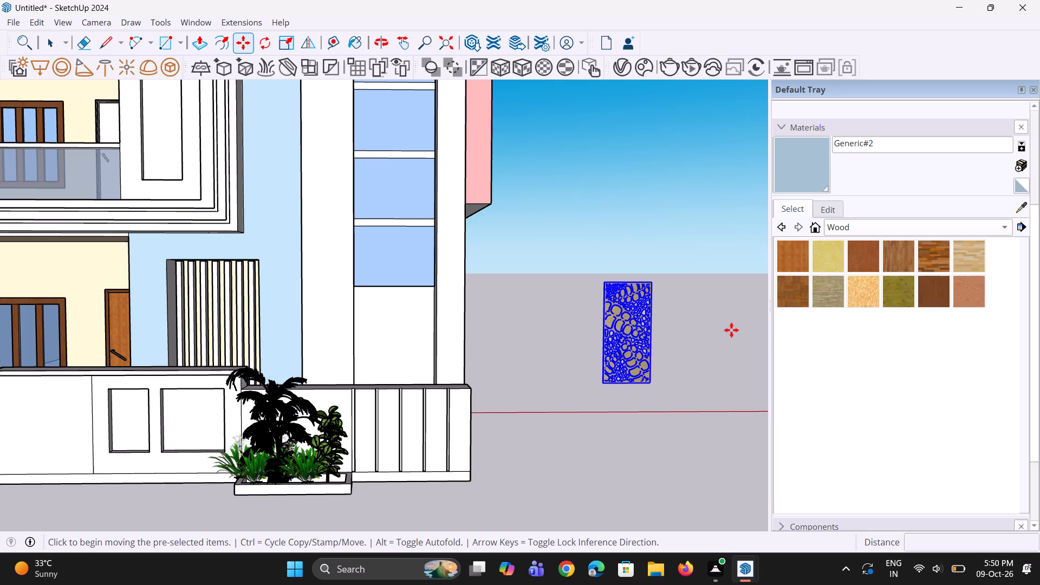
key("space")
left_click(688, 353)
key("space")
key("space")
left_click(620, 331)
scroll(648, 337, "up", 1)
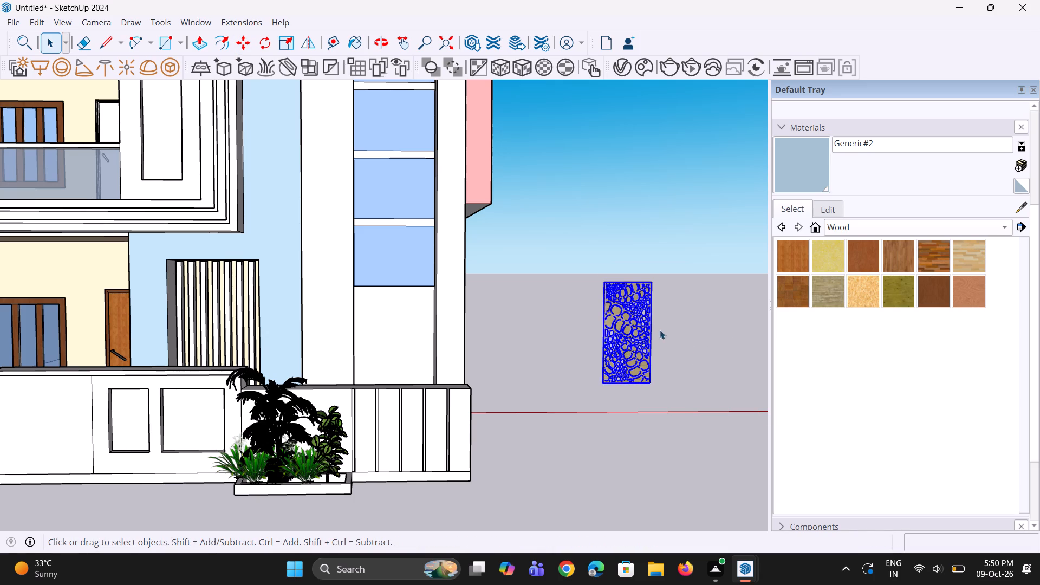
scroll(660, 330, "up", 1)
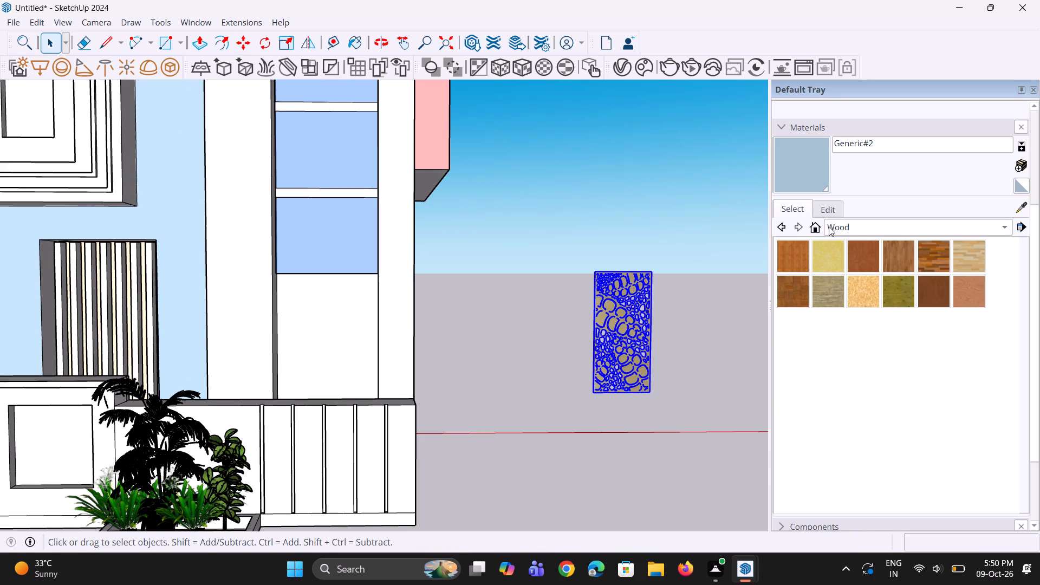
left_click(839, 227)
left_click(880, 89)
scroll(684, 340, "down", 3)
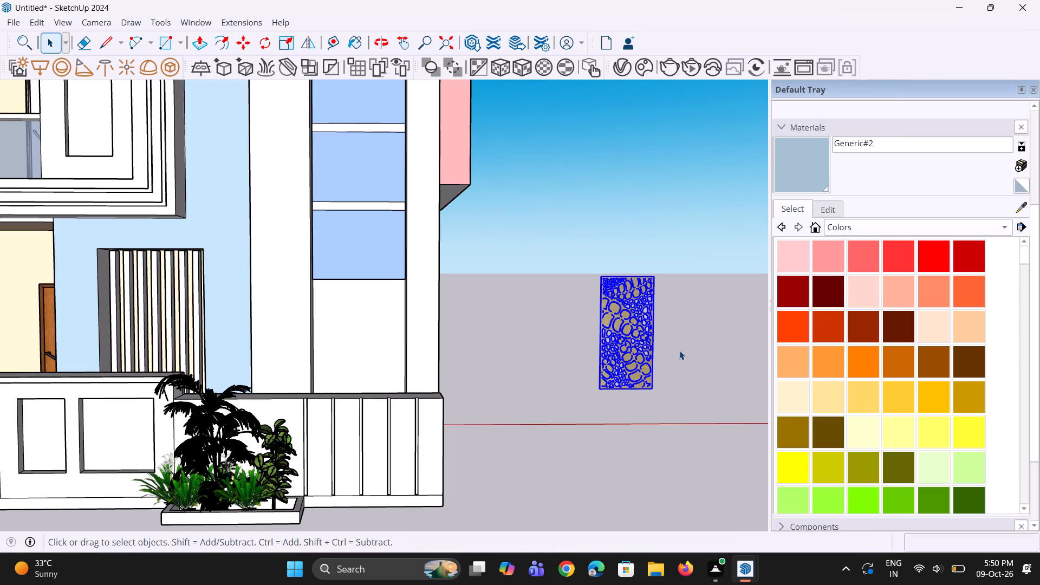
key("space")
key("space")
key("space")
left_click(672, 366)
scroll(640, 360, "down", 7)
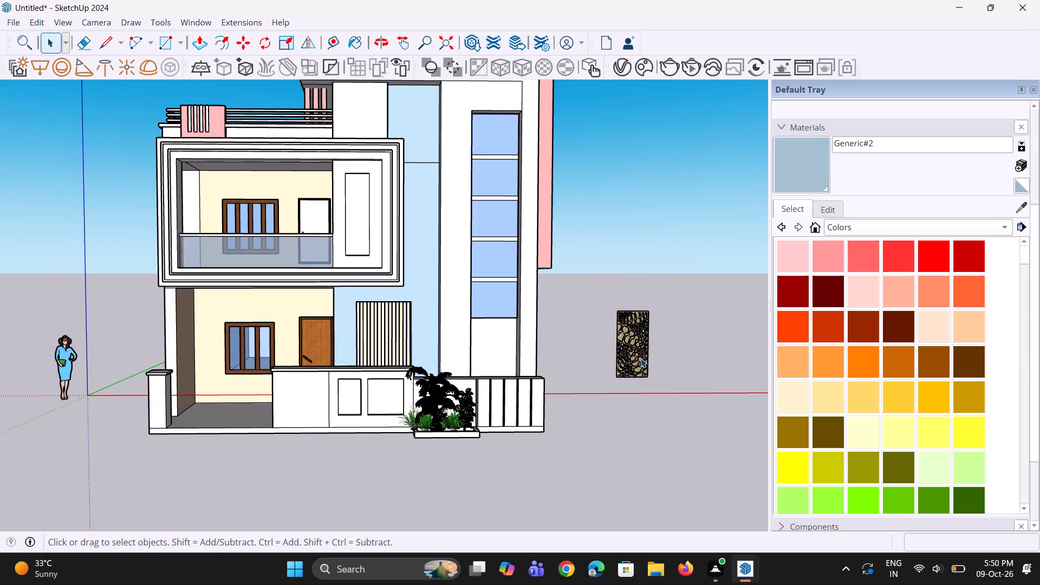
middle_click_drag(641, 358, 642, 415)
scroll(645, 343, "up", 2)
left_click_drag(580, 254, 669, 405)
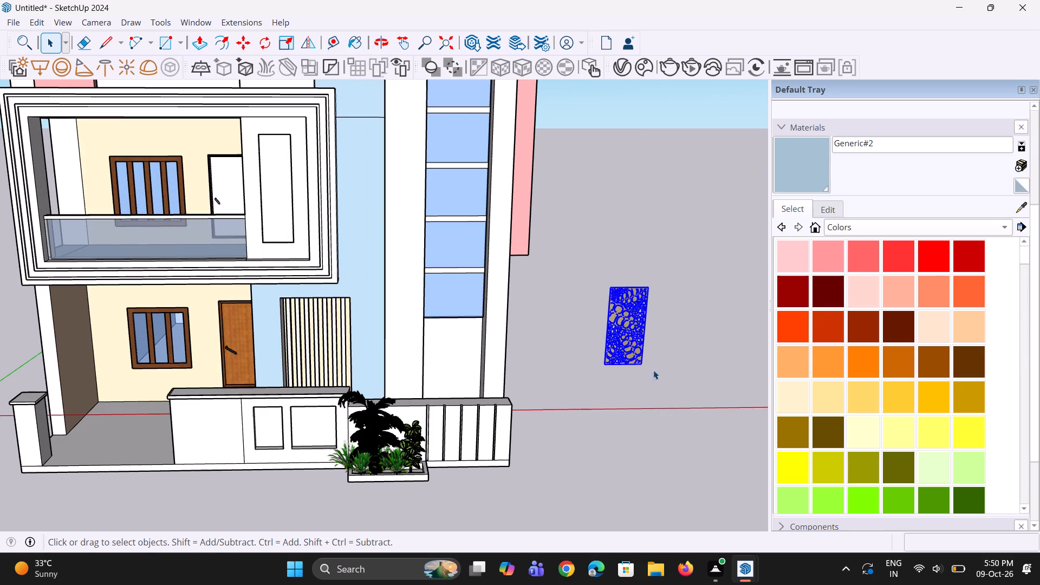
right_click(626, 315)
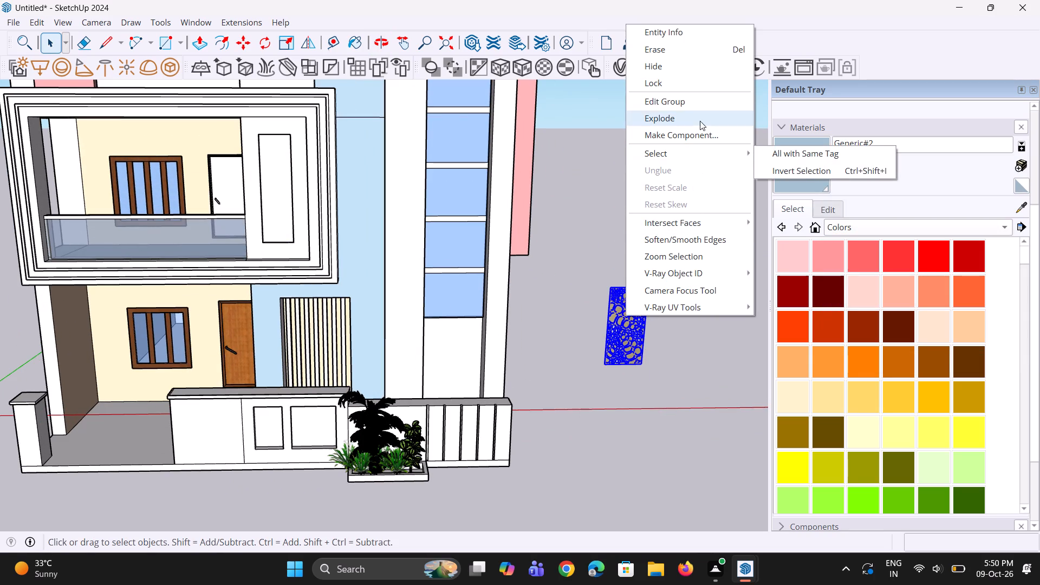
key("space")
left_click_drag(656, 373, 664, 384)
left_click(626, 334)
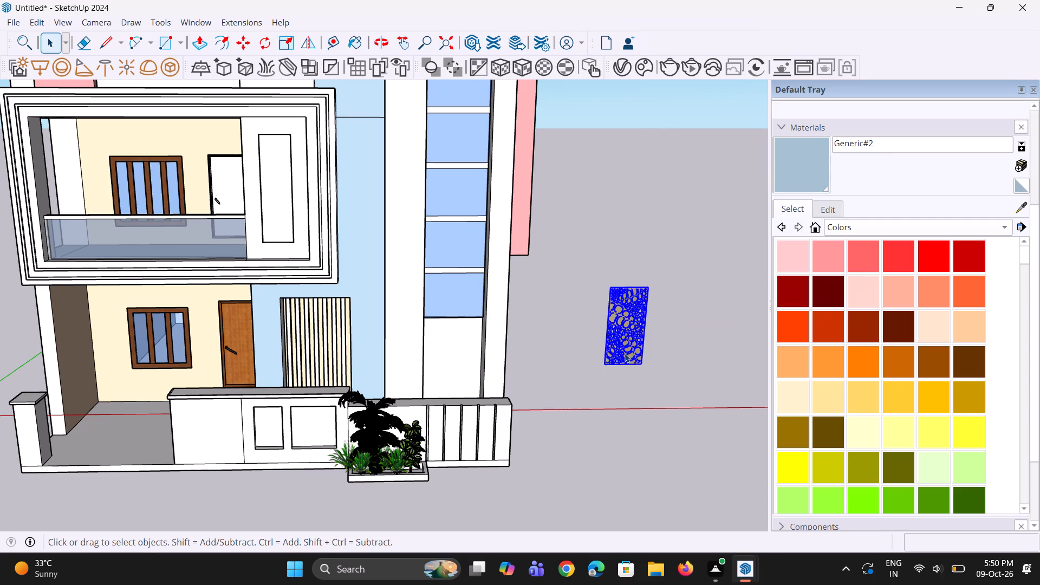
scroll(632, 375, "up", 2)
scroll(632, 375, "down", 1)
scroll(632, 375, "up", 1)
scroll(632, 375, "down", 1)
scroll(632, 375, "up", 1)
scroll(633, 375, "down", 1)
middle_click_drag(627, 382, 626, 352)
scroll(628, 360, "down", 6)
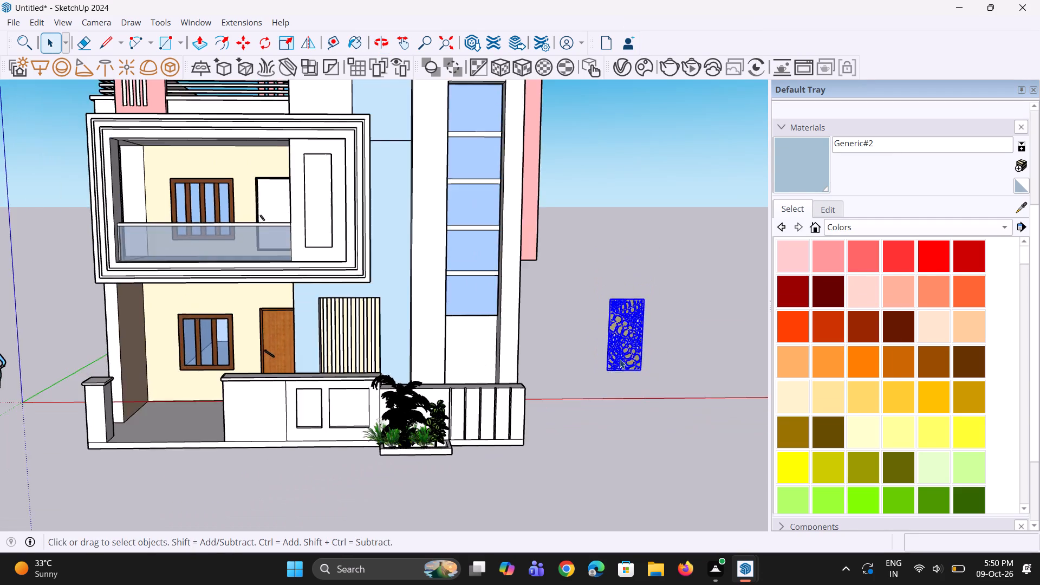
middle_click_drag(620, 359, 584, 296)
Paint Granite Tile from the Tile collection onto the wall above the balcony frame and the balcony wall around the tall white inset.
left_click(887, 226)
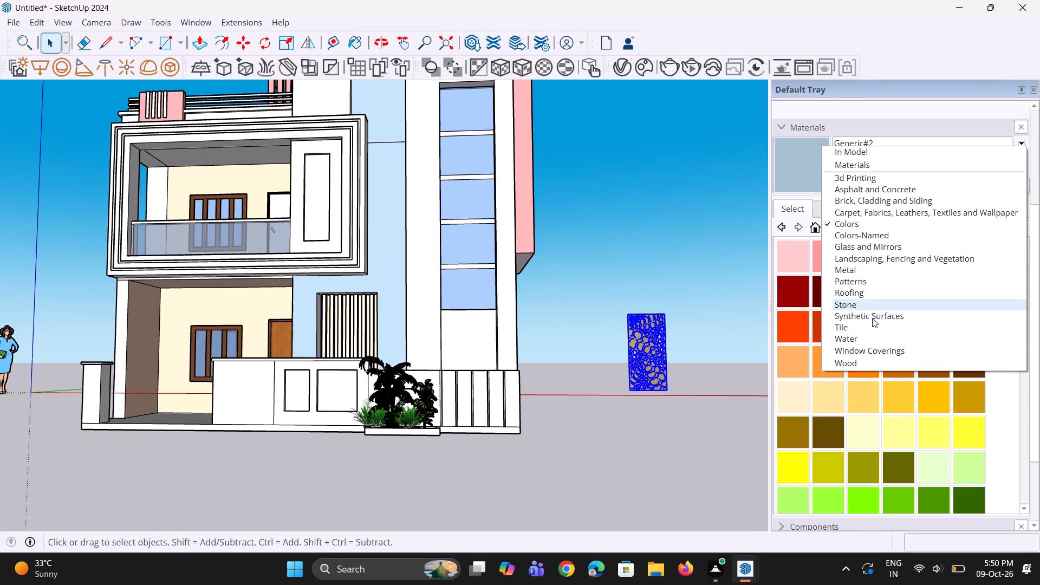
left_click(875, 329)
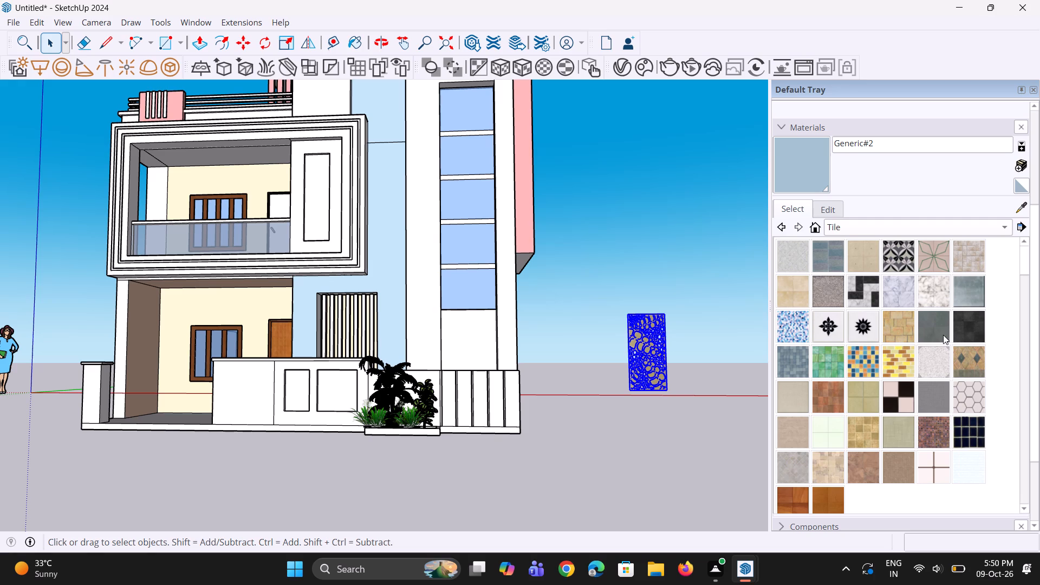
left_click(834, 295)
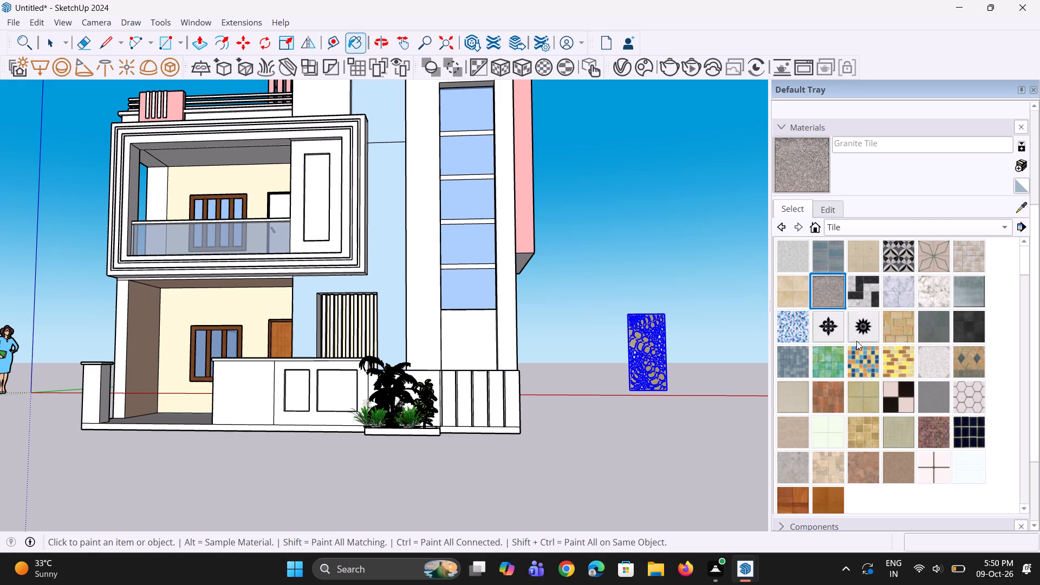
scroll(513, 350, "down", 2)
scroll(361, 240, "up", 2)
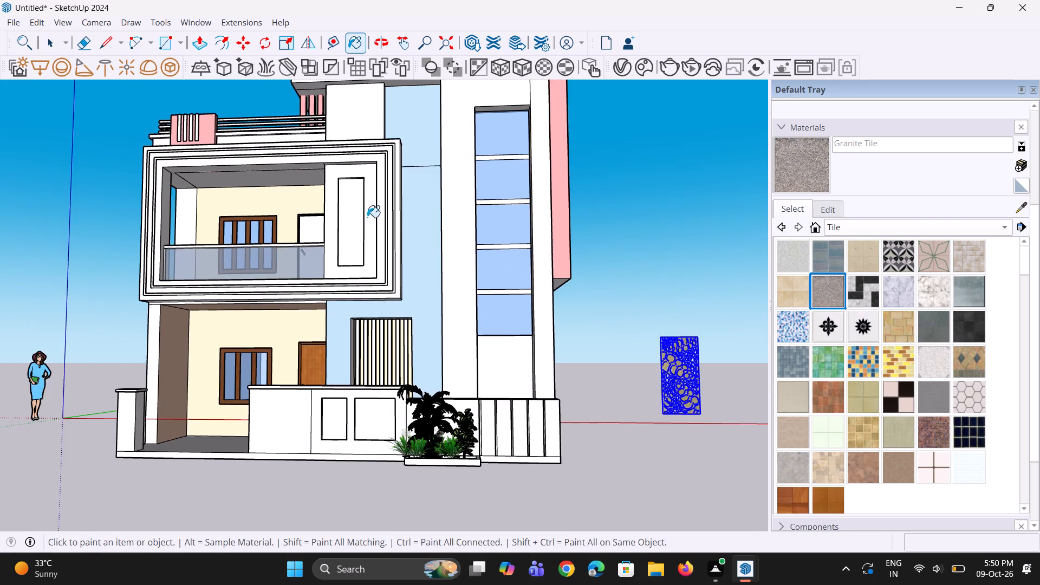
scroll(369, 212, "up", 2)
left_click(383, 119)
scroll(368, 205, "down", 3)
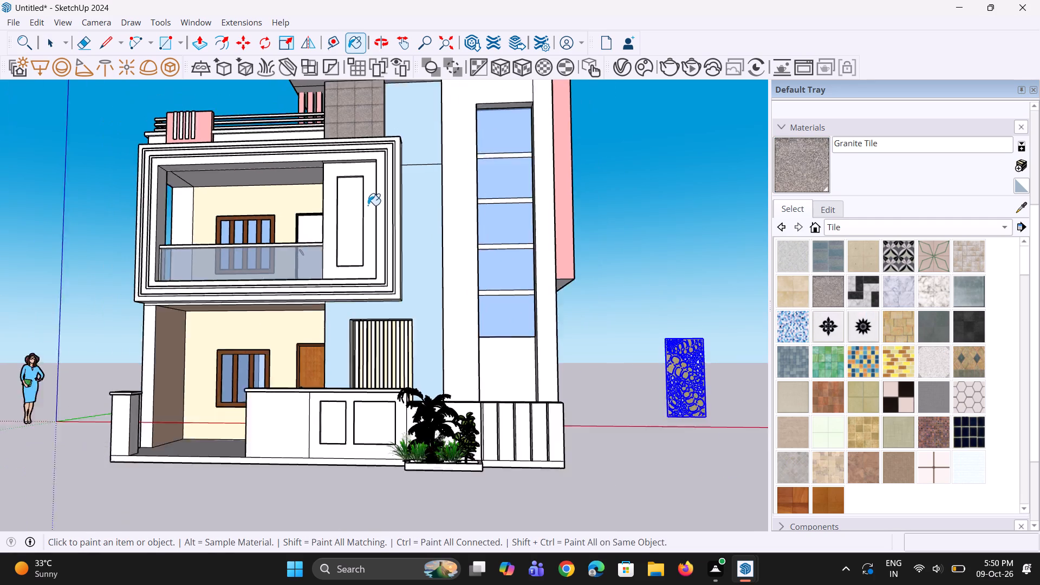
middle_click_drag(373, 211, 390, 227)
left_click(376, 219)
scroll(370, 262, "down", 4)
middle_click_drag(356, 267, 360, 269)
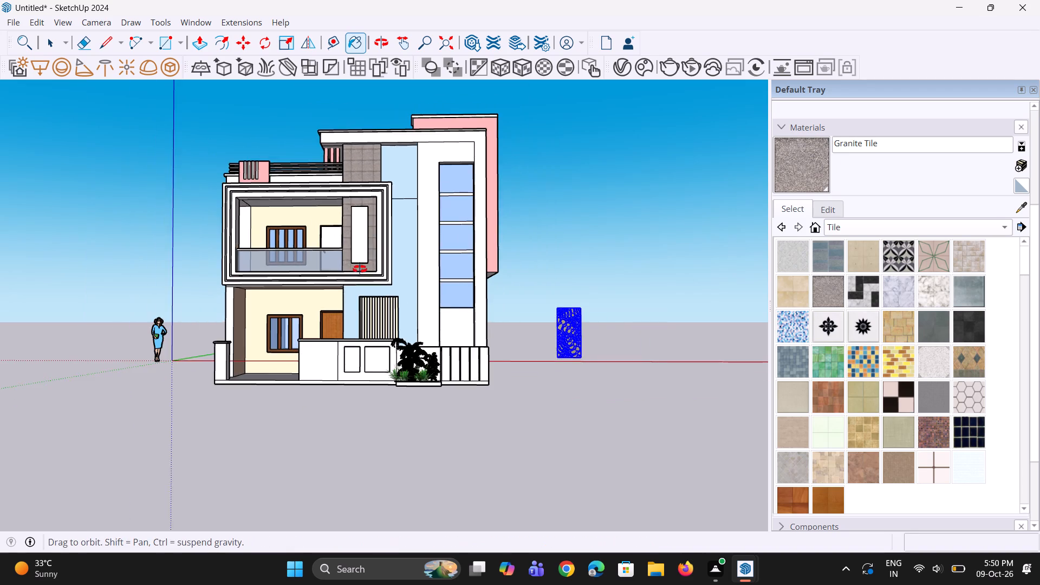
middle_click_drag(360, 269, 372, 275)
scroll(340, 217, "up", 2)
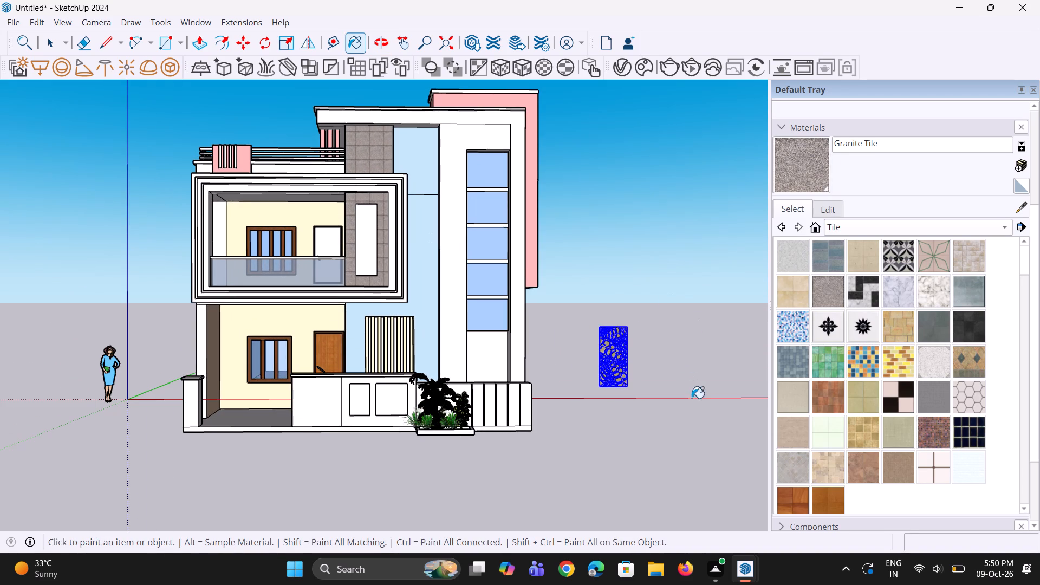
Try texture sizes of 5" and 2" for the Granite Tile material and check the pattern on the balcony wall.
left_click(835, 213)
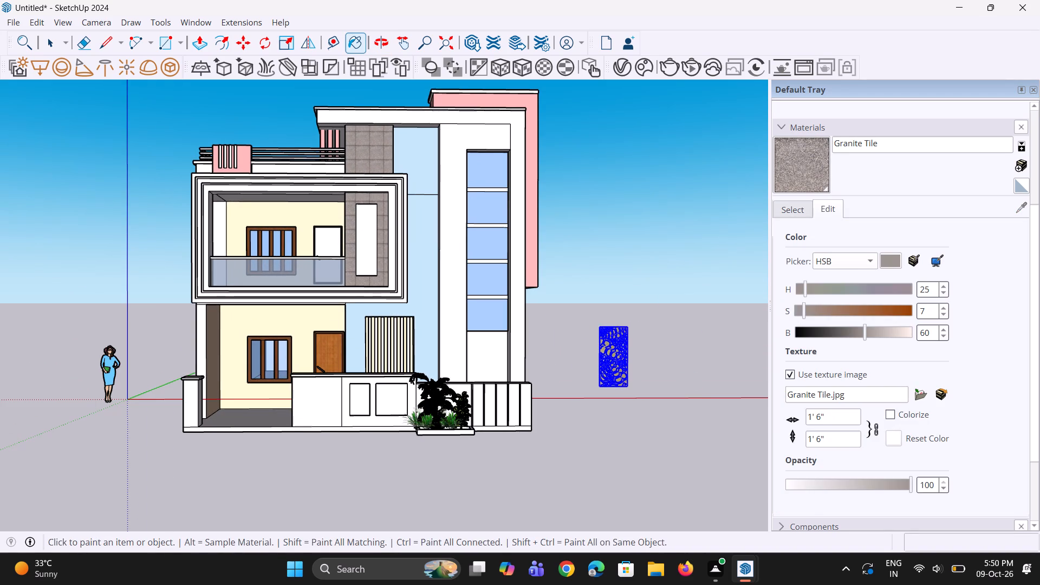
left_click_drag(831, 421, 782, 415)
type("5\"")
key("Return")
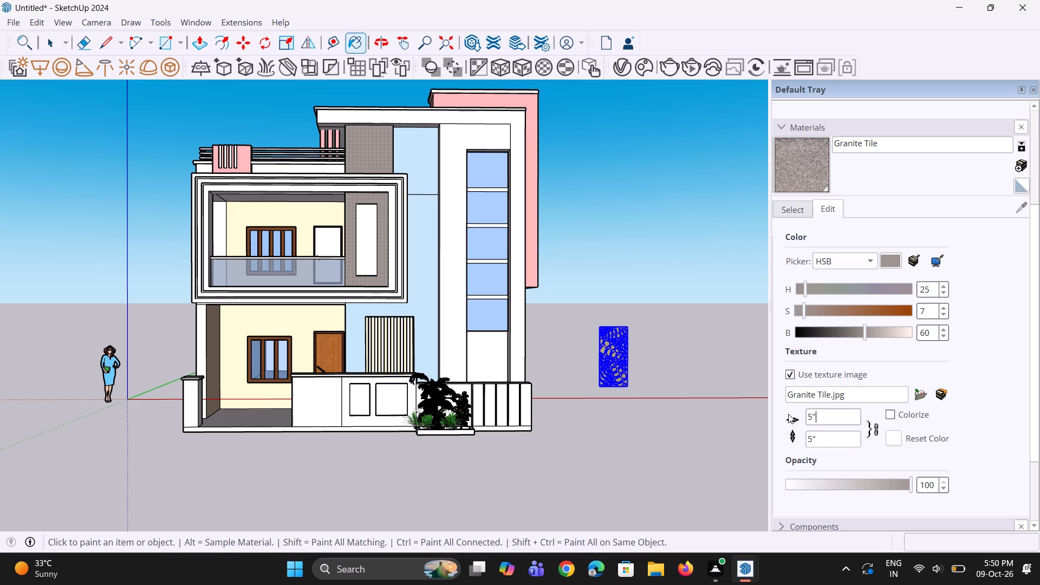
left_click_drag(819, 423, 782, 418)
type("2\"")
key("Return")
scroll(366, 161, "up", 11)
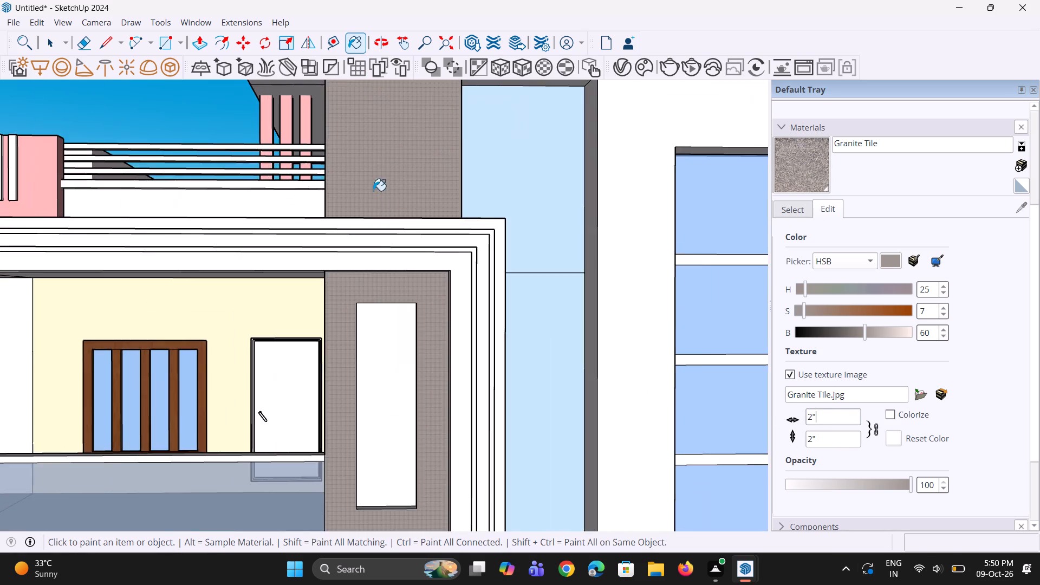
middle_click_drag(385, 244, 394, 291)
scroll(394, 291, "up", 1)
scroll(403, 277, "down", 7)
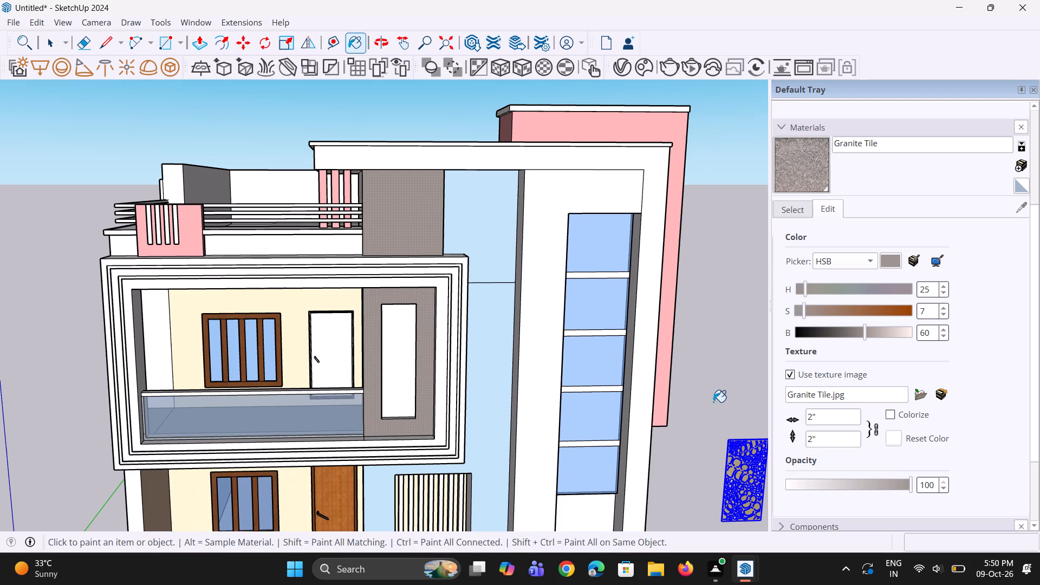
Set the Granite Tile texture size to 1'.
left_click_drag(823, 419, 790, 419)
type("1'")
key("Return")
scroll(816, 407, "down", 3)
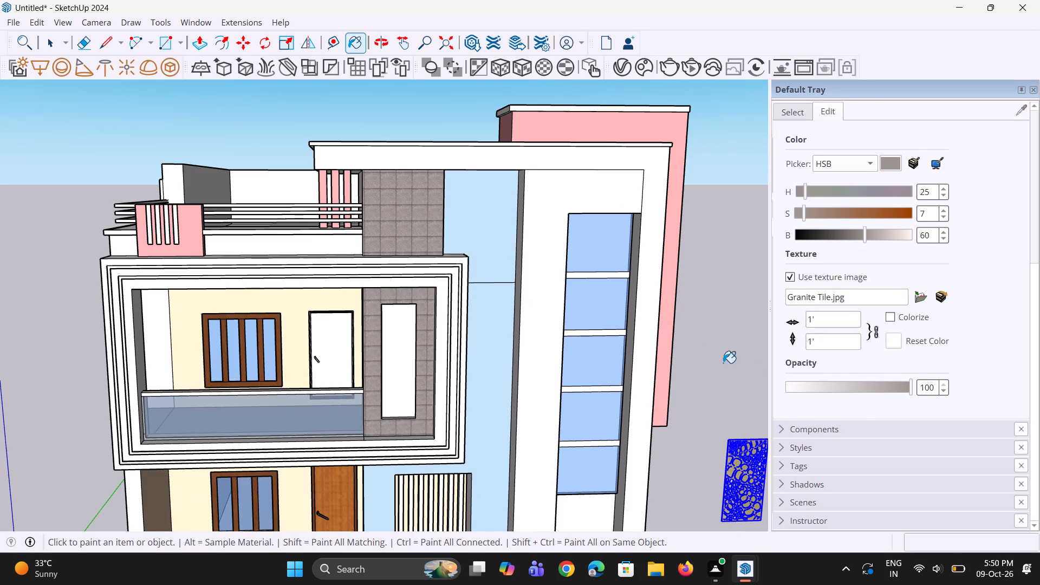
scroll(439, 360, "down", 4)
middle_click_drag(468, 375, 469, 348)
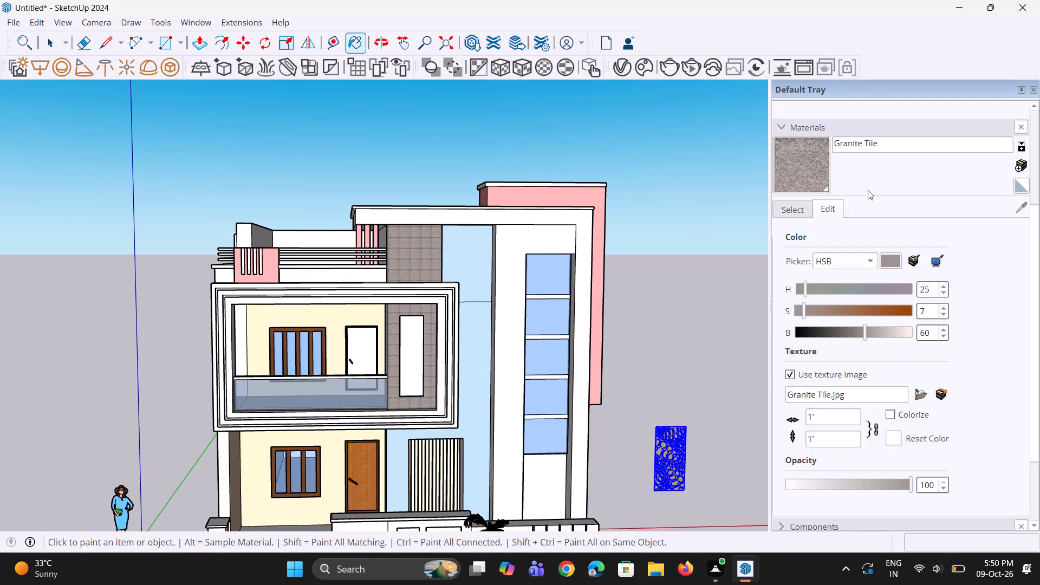
Paint Granite Light Gray from the Stone collection onto the wall above the balcony frame and the balcony wall around the white inset.
left_click(896, 148)
left_click(796, 207)
left_click(894, 147)
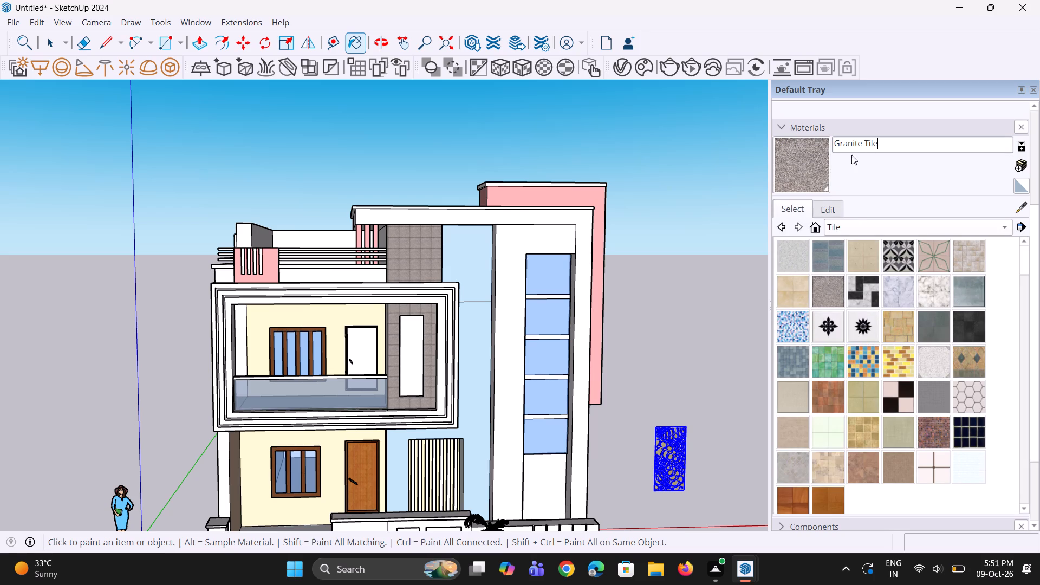
left_click(856, 227)
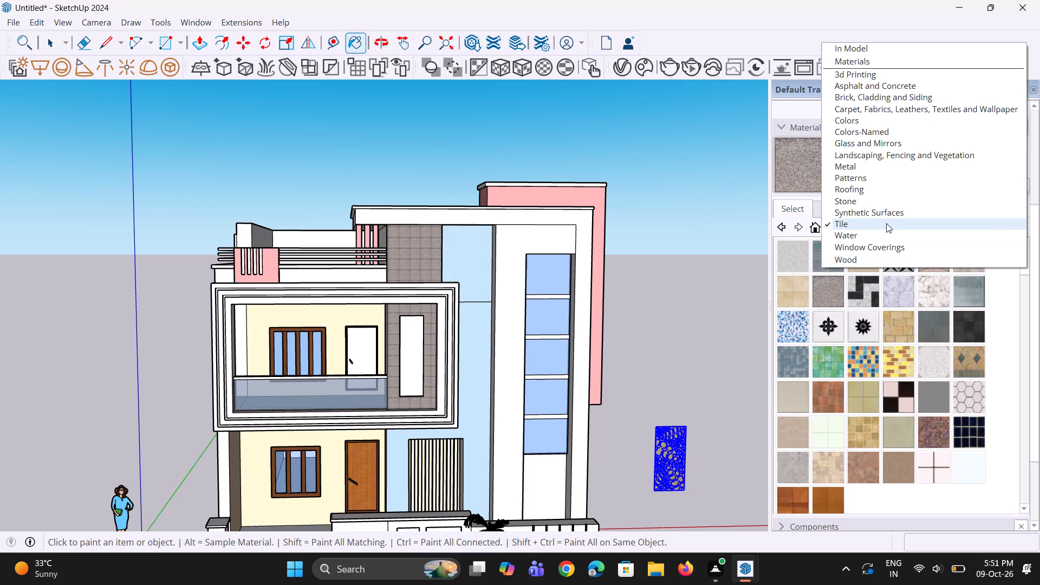
left_click(883, 201)
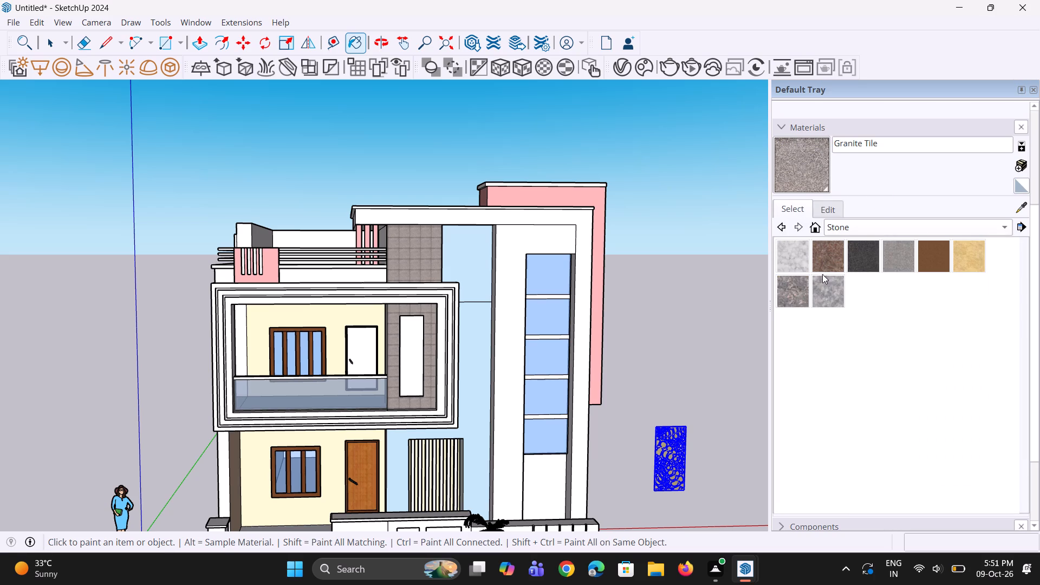
left_click(890, 256)
scroll(398, 284, "up", 2)
left_click(429, 271)
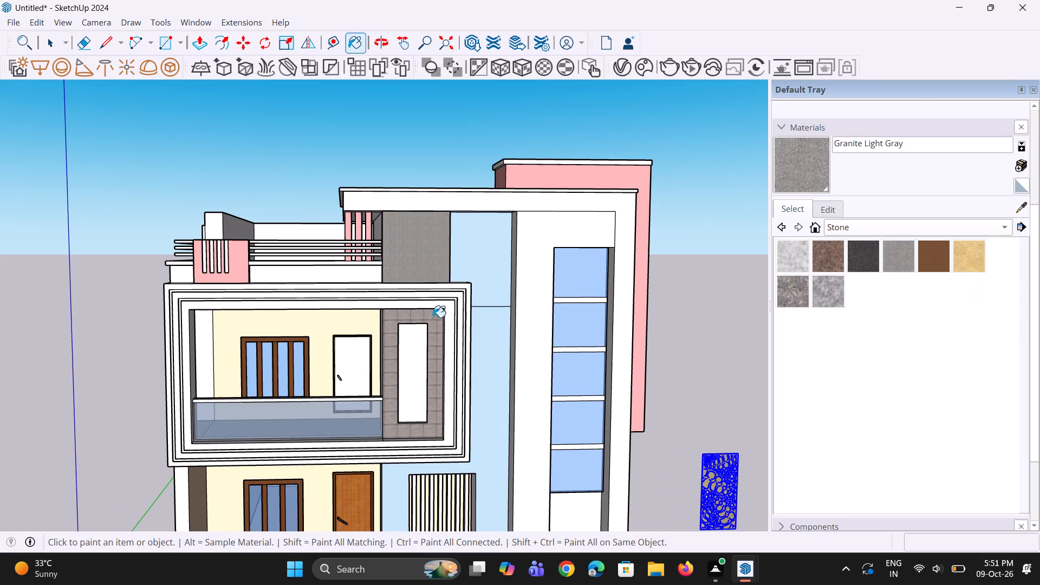
scroll(433, 321, "up", 2)
left_click(432, 331)
scroll(433, 299, "up", 8)
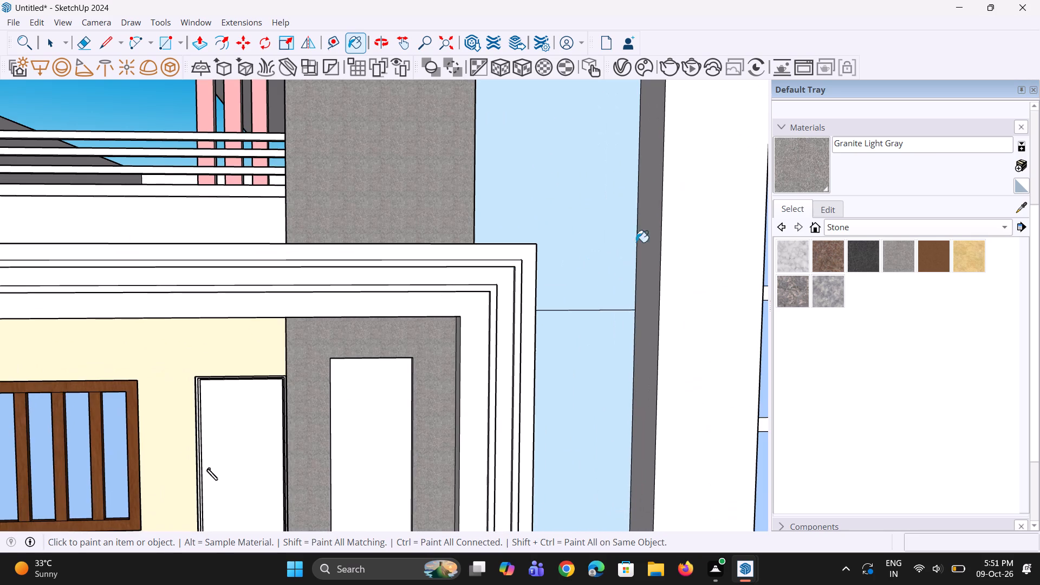
Set the Granite Light Gray texture size to 4'.
left_click(823, 207)
left_click_drag(834, 419, 788, 422)
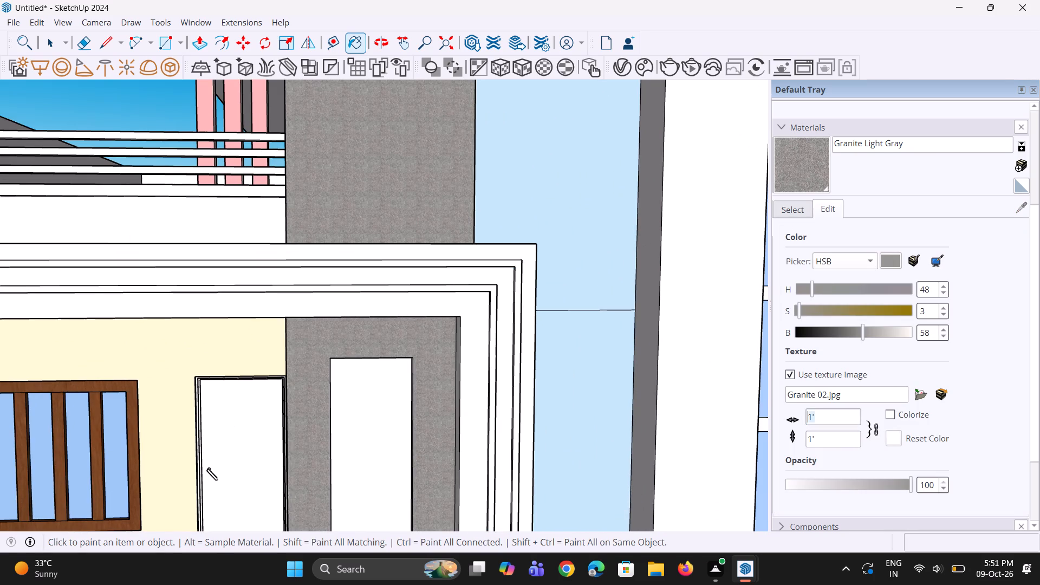
left_click_drag(788, 422, 787, 422)
key("5")
key("BackSpace")
type("4'")
key("Return")
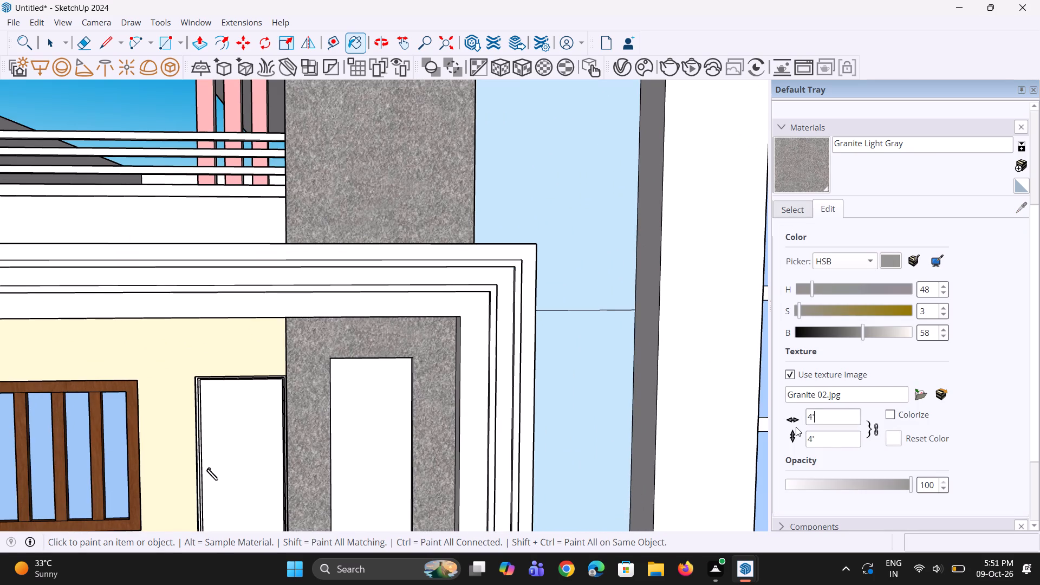
Set the Granite Light Gray texture size to 7'.
scroll(518, 303, "down", 9)
middle_click_drag(558, 348, 552, 345)
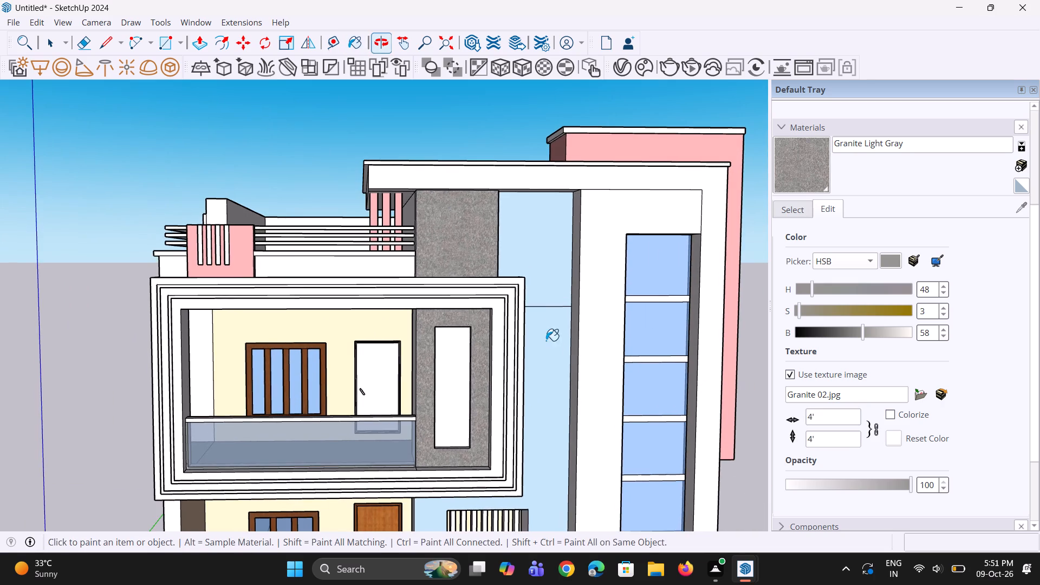
scroll(508, 291, "down", 3)
scroll(548, 305, "up", 2)
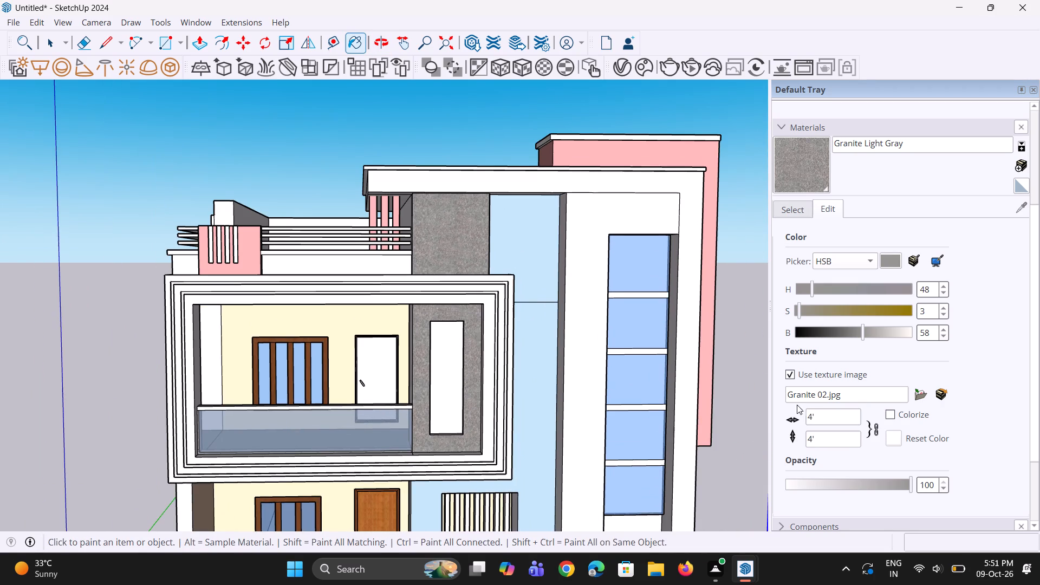
left_click_drag(827, 418, 770, 410)
type("7'")
key("Return")
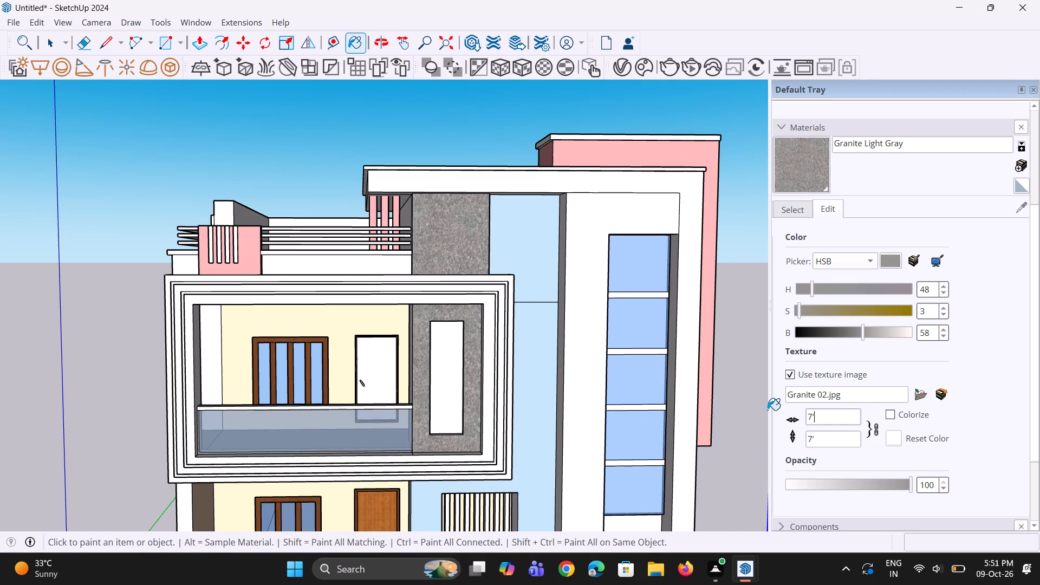
Darken the Granite Light Gray material by setting its HSB brightness to 34.
scroll(581, 352, "down", 4)
scroll(528, 348, "down", 4)
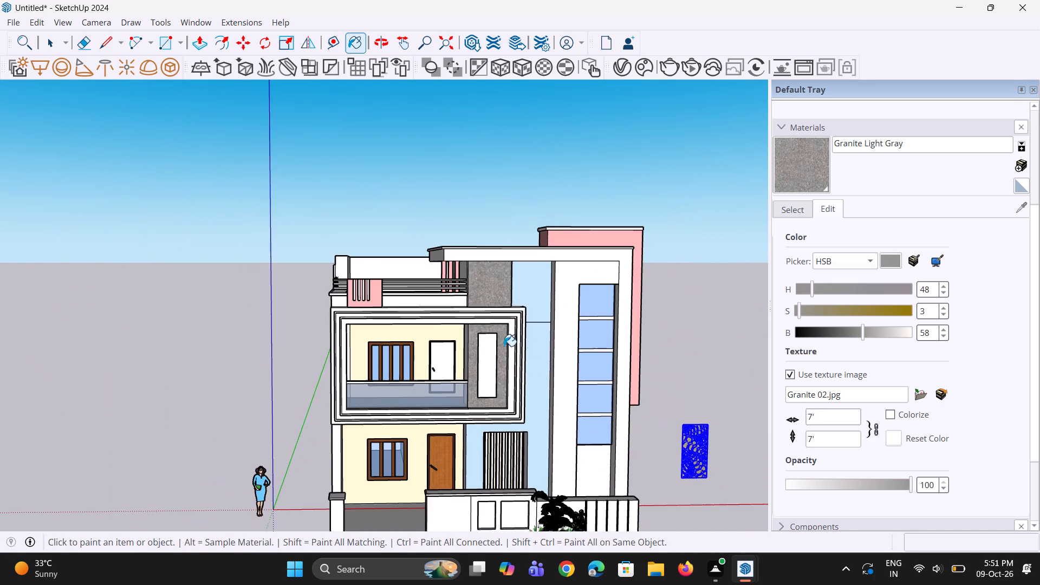
scroll(504, 346, "down", 2)
scroll(511, 490, "up", 6)
scroll(651, 405, "up", 1)
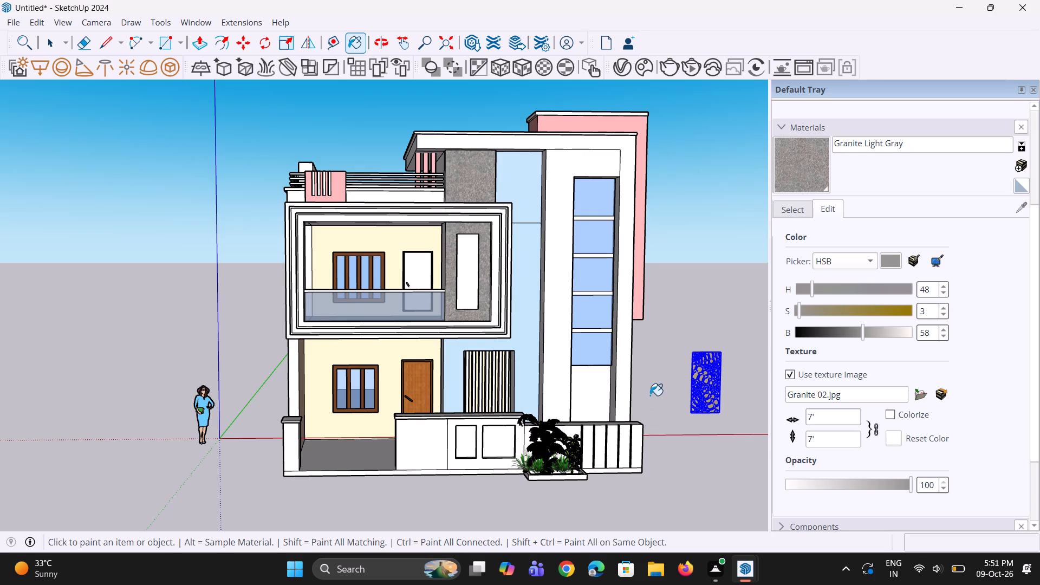
scroll(650, 395, "up", 1)
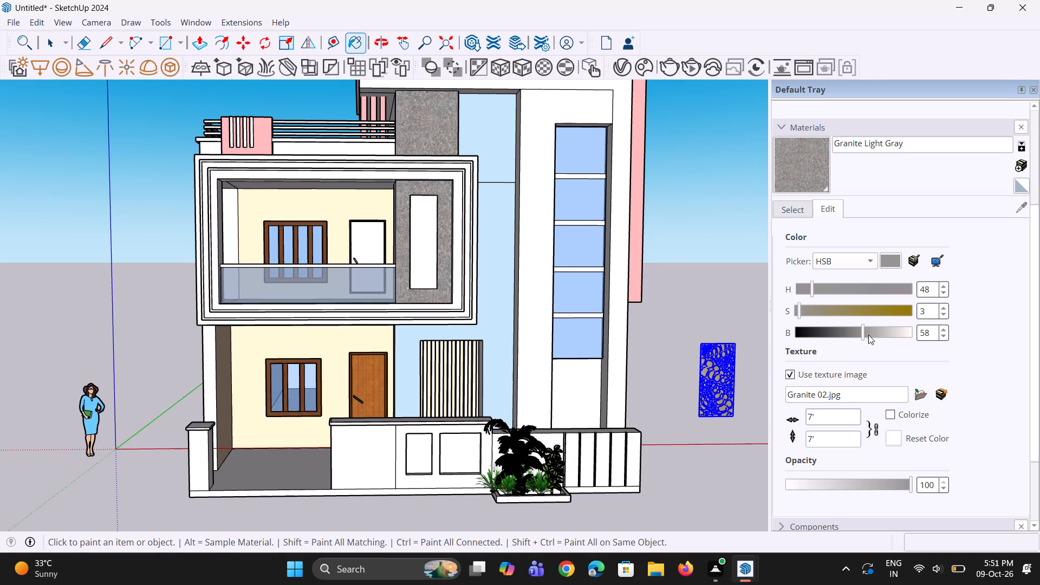
left_click_drag(860, 334, 825, 328)
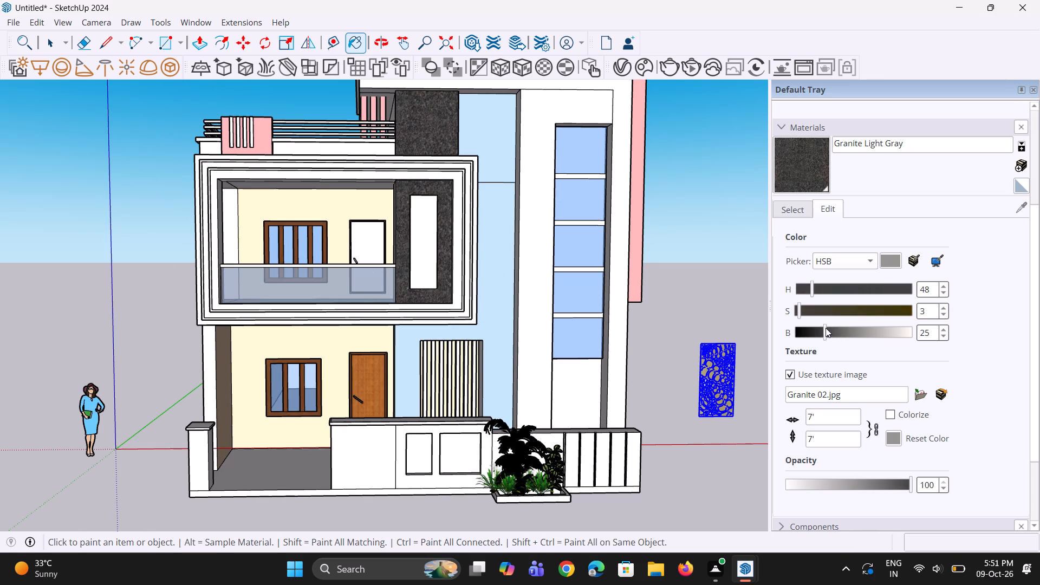
left_click_drag(825, 328, 835, 331)
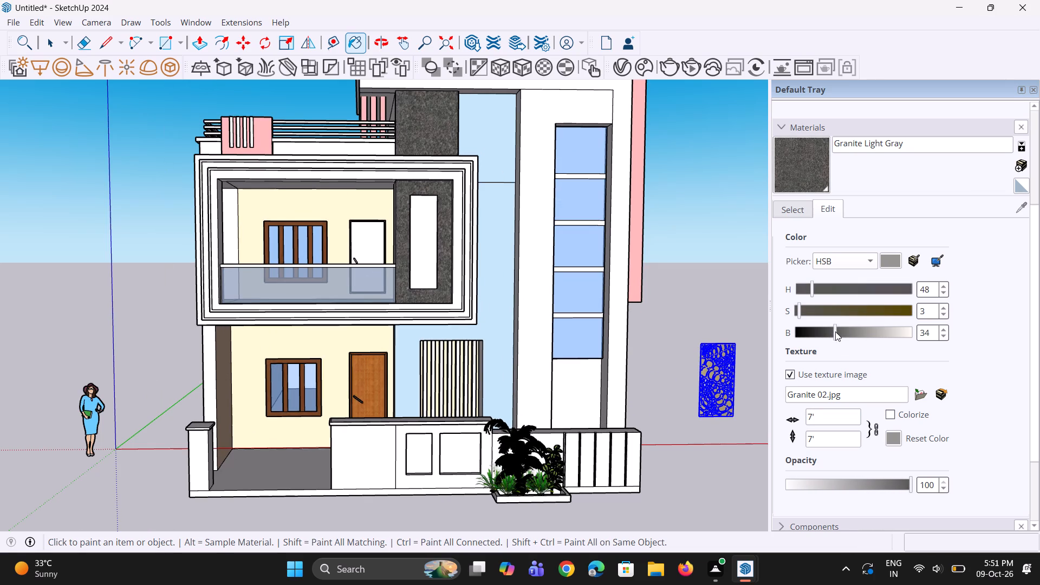
key("space")
key("space")
scroll(532, 389, "down", 4)
middle_click_drag(530, 404, 538, 392)
key("space")
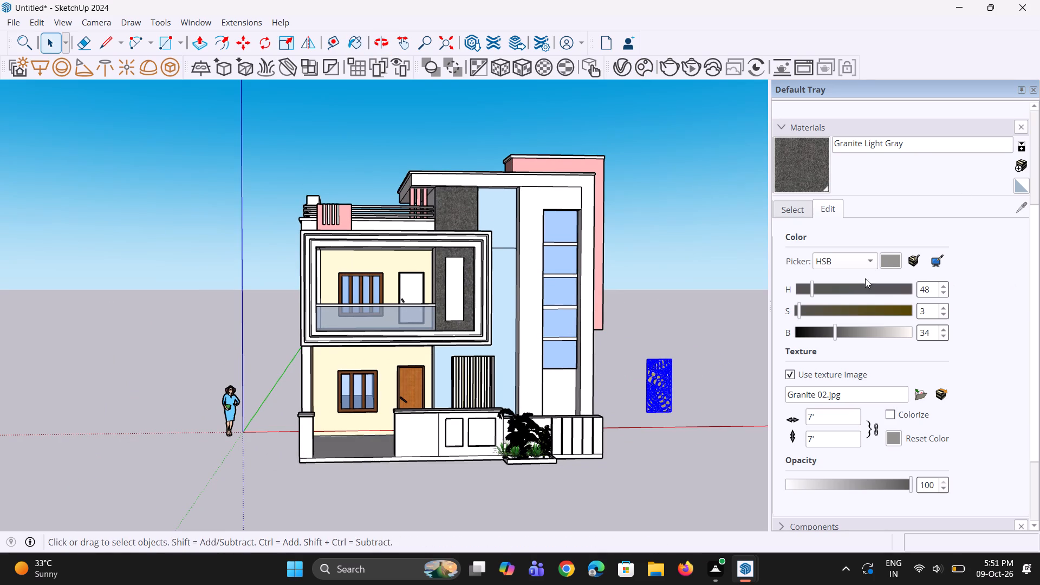
Paint Wood Veneer 01 from the Wood collection onto the front and side faces of the tall frame around the stacked windows.
left_click(795, 212)
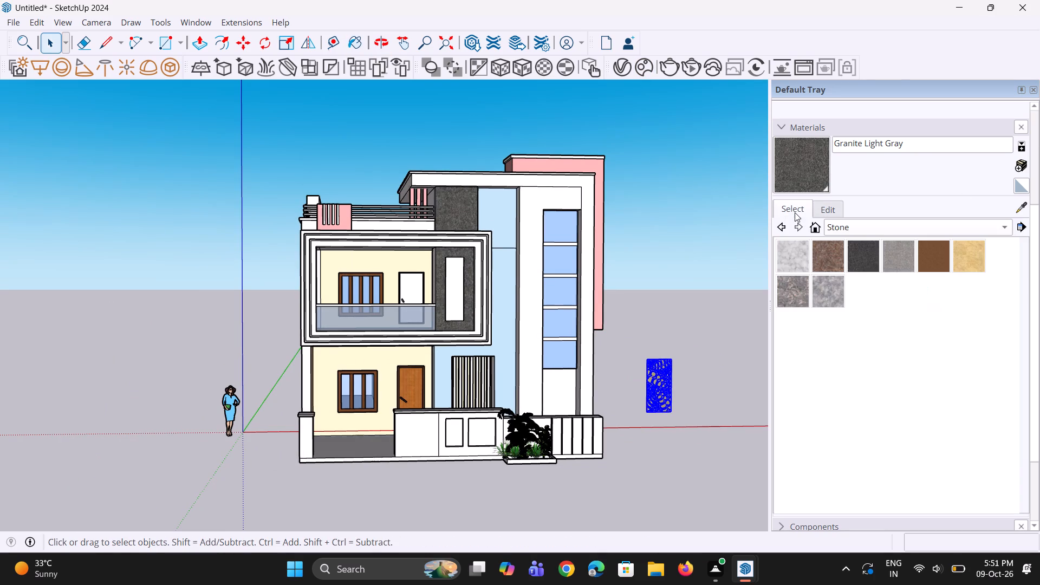
left_click(877, 230)
left_click(884, 280)
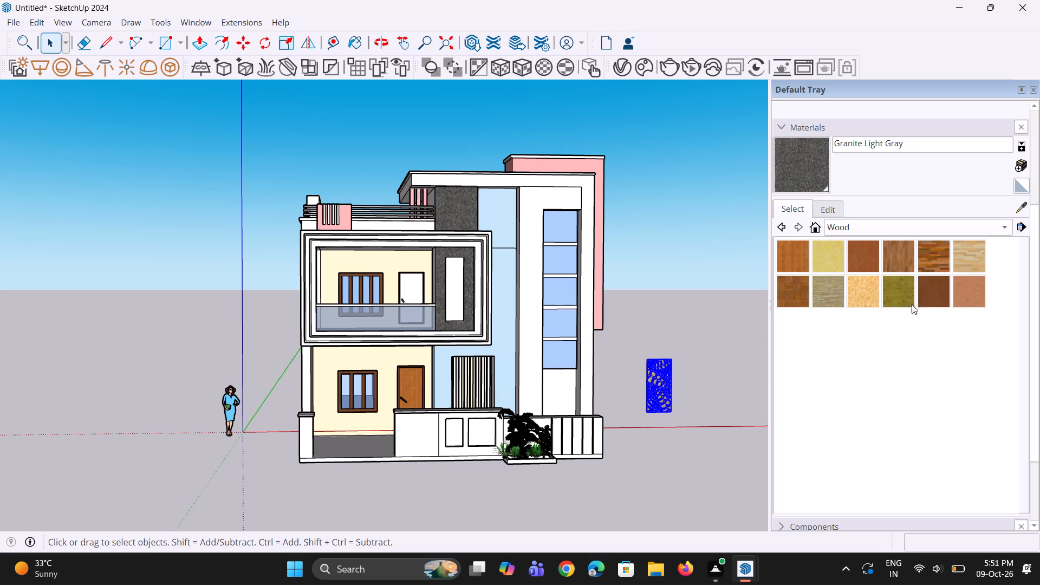
left_click_drag(934, 291, 936, 285)
double_click(929, 288)
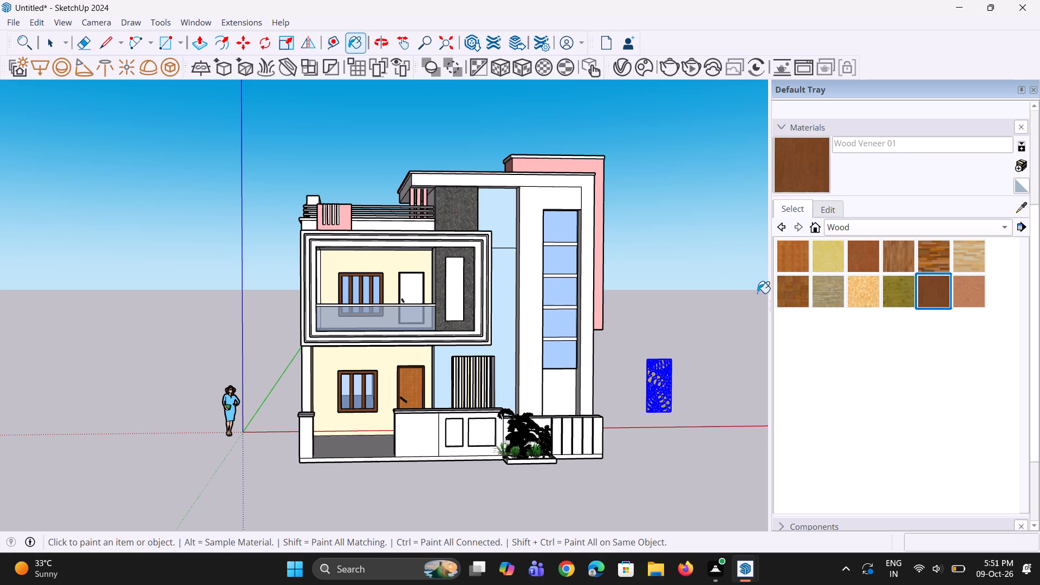
left_click(532, 332)
middle_click_drag(538, 335, 566, 349)
scroll(518, 306, "up", 2)
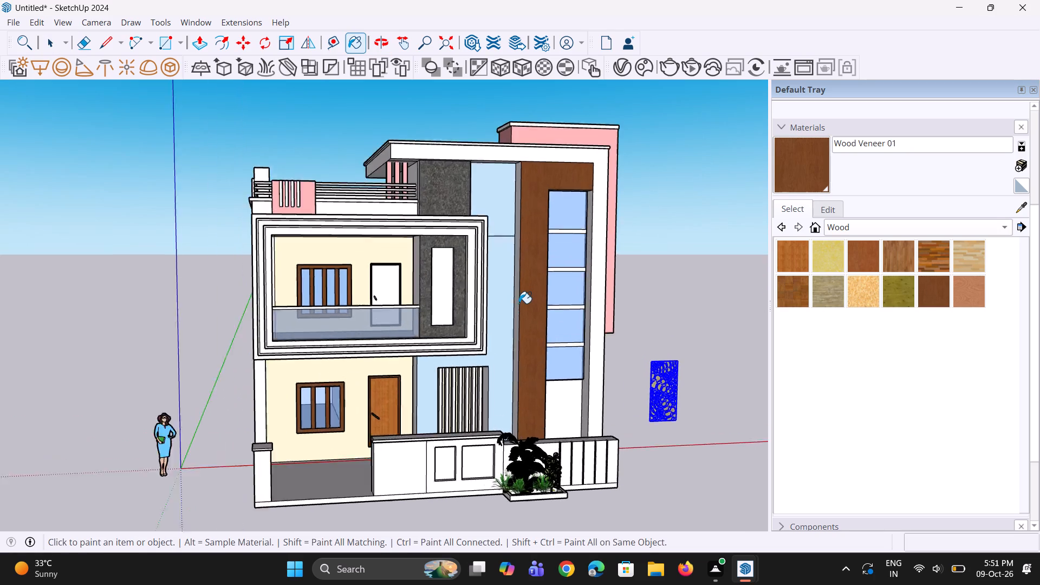
scroll(519, 303, "up", 4)
left_click(513, 285)
Paint the back panel and bottom face of the smaller recess in the front boundary wall with Wood Veneer 01.
scroll(525, 292, "down", 4)
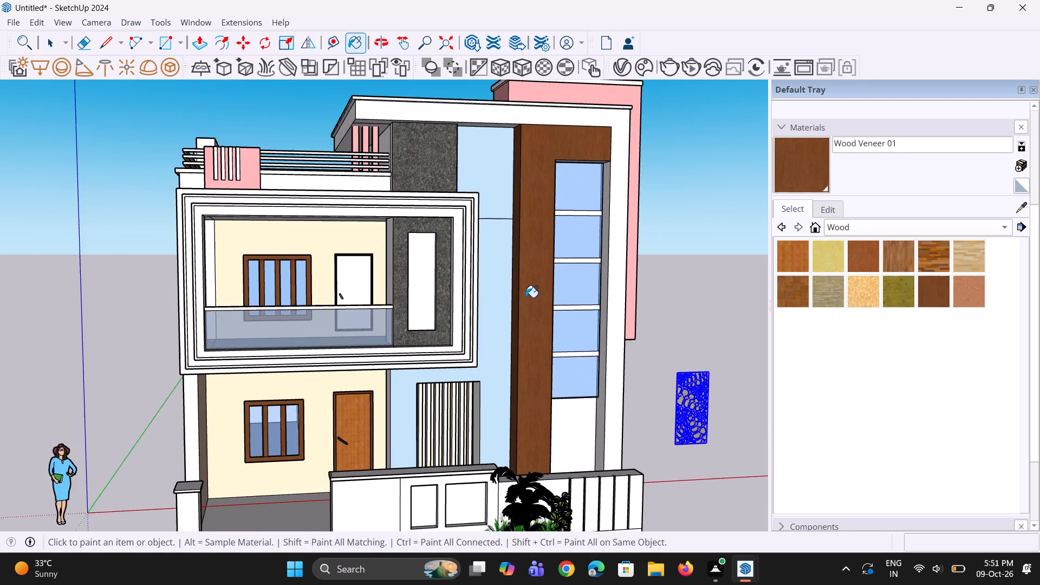
scroll(525, 298, "down", 3)
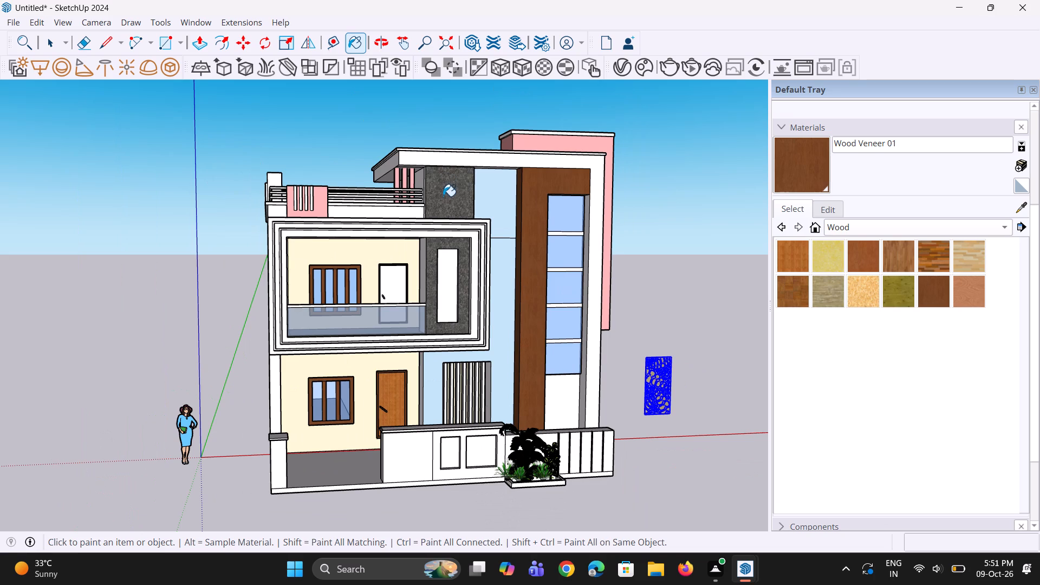
scroll(421, 181, "up", 1)
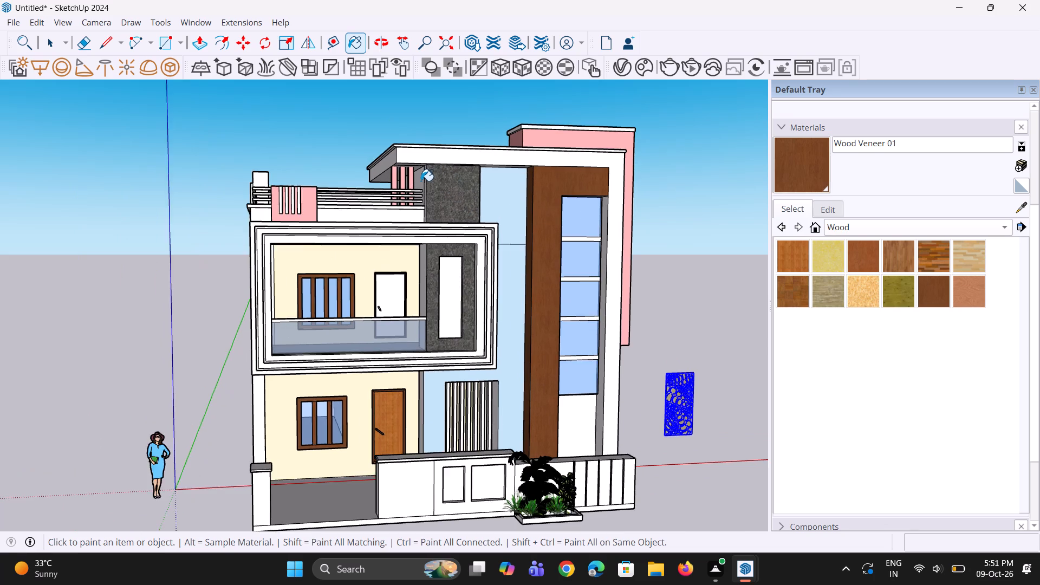
scroll(421, 181, "up", 3)
scroll(418, 206, "down", 3)
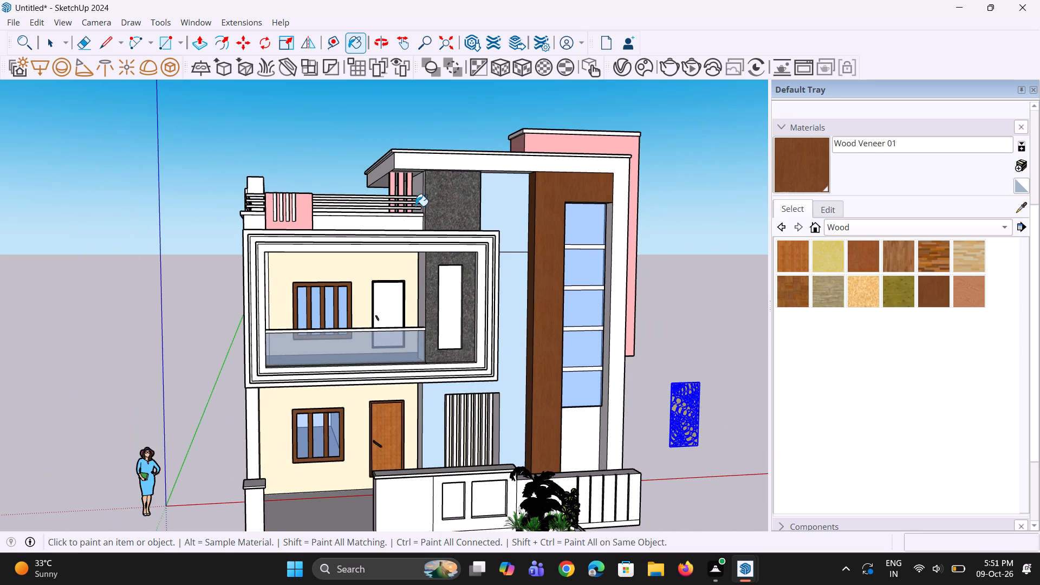
scroll(460, 496, "up", 2)
left_click(454, 500)
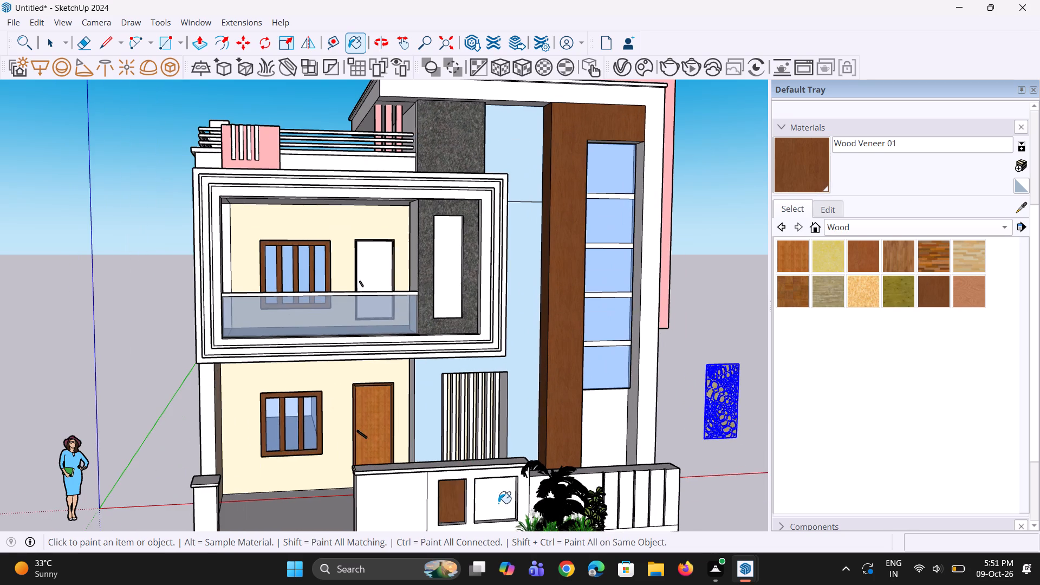
middle_click_drag(488, 506, 411, 517)
scroll(455, 421, "down", 5)
middle_click_drag(445, 473, 419, 515)
scroll(418, 510, "up", 10)
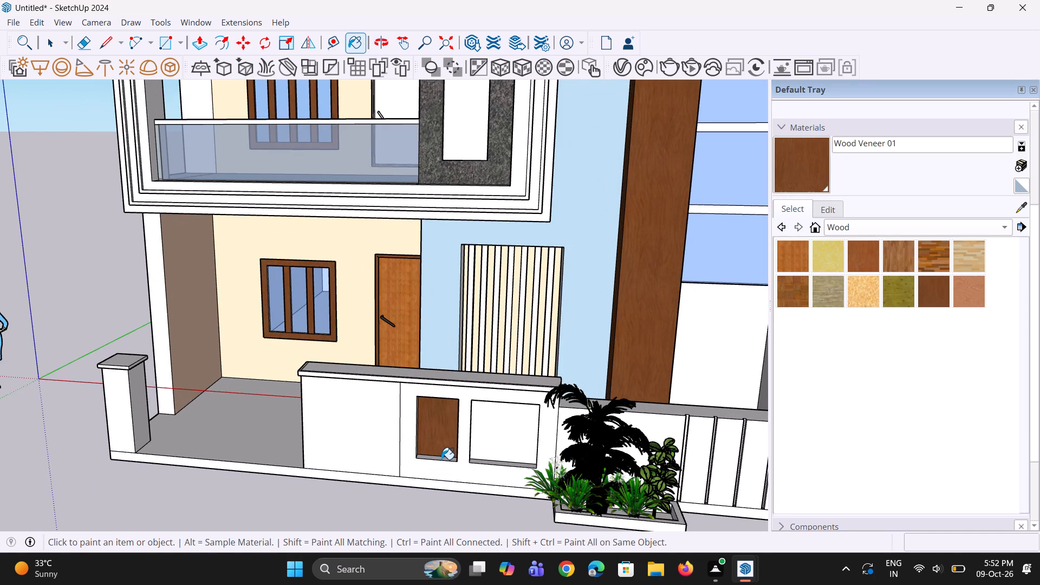
left_click(441, 459)
Paint both inner side faces and the top face of the smaller boundary-wall recess with Wood Veneer 01.
middle_click_drag(440, 459, 375, 461)
scroll(375, 461, "up", 6)
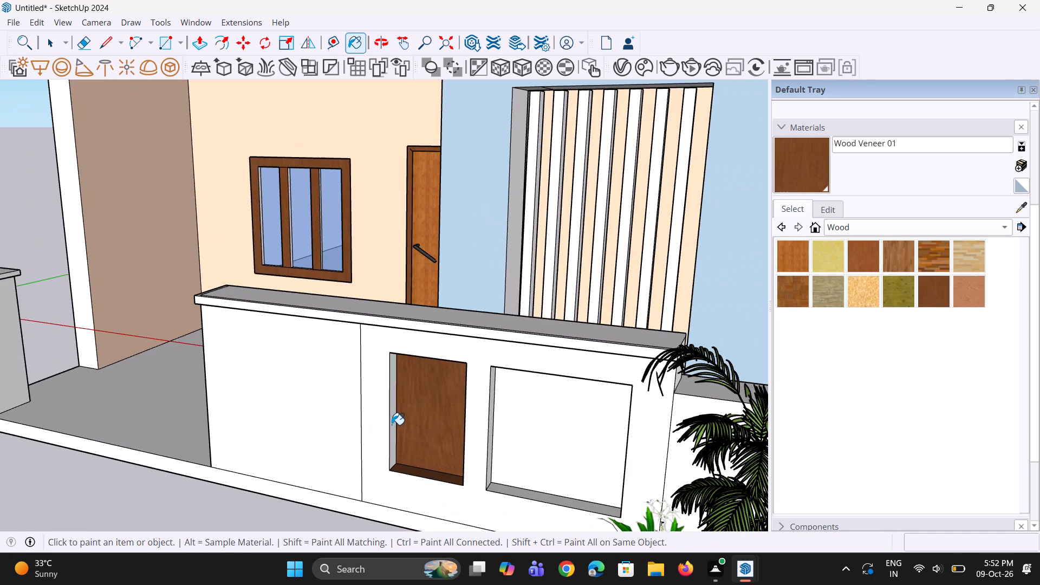
left_click(392, 425)
middle_click_drag(415, 454, 659, 414)
scroll(609, 394, "up", 1)
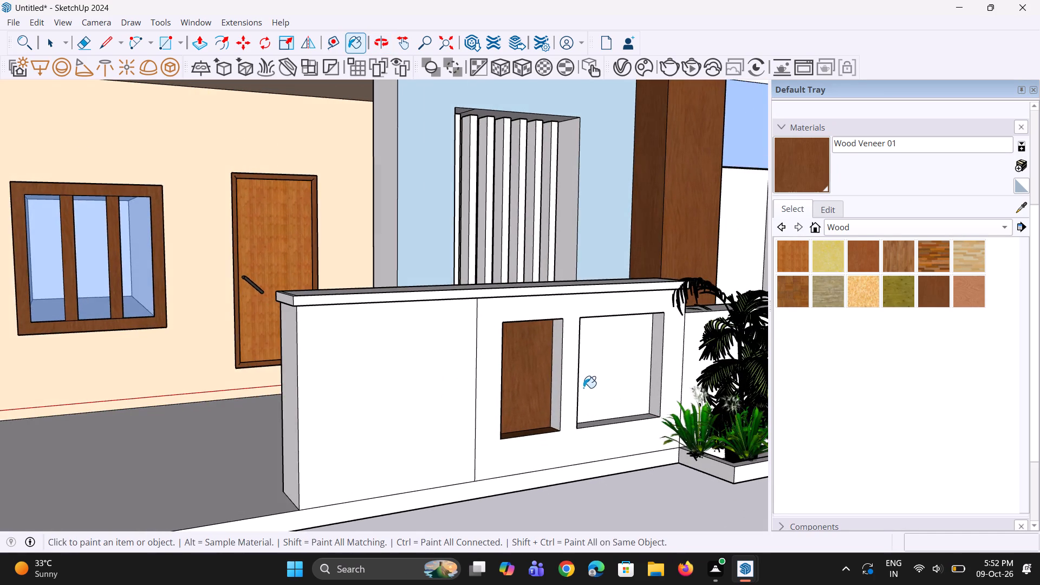
scroll(583, 388, "up", 1)
left_click(552, 359)
middle_click_drag(543, 383, 530, 265)
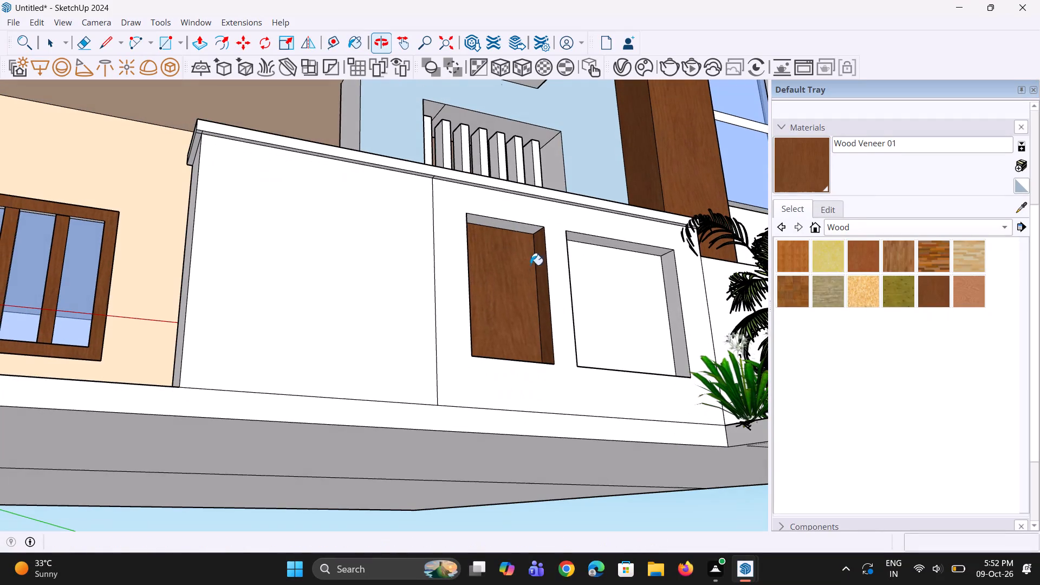
scroll(526, 224, "up", 3)
left_click(525, 230)
Examine the front facade and boundary wall from several angles to review the applied granite and wood finishes.
scroll(535, 341, "down", 6)
middle_click_drag(561, 318, 502, 483)
scroll(454, 425, "down", 3)
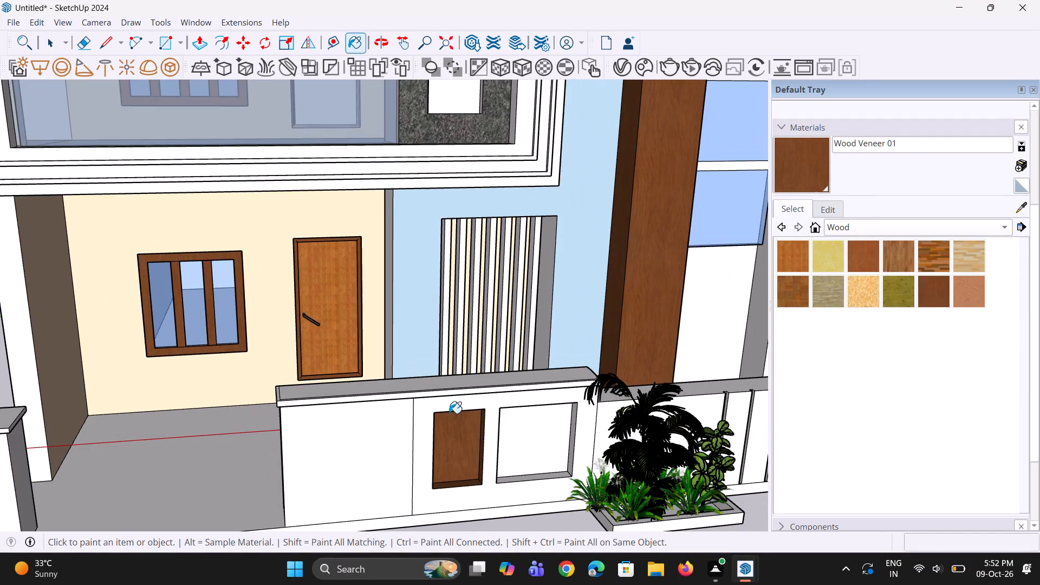
scroll(449, 413, "down", 3)
middle_click(439, 398)
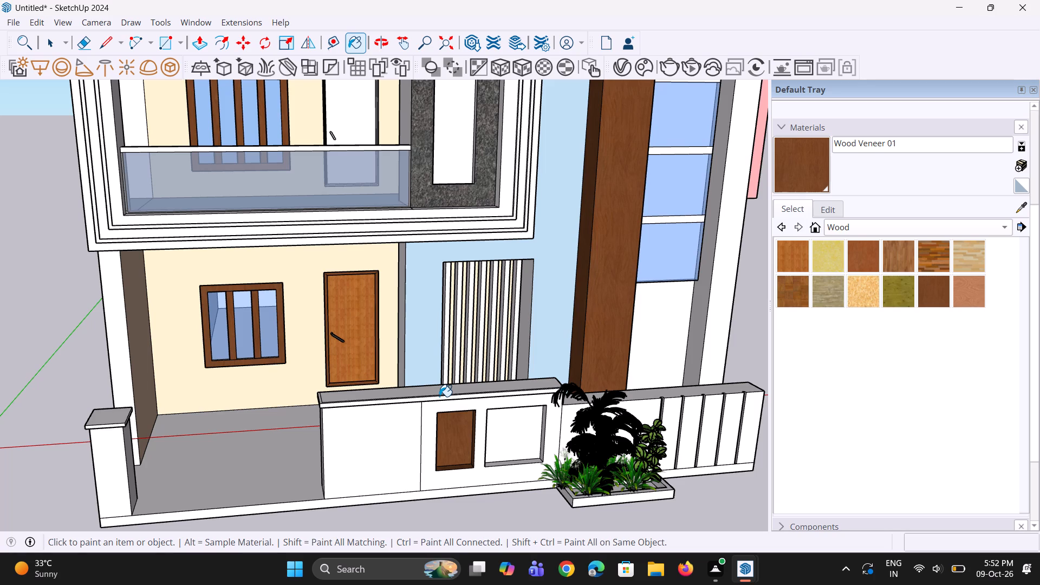
scroll(516, 323, "down", 2)
middle_click_drag(544, 335, 562, 341)
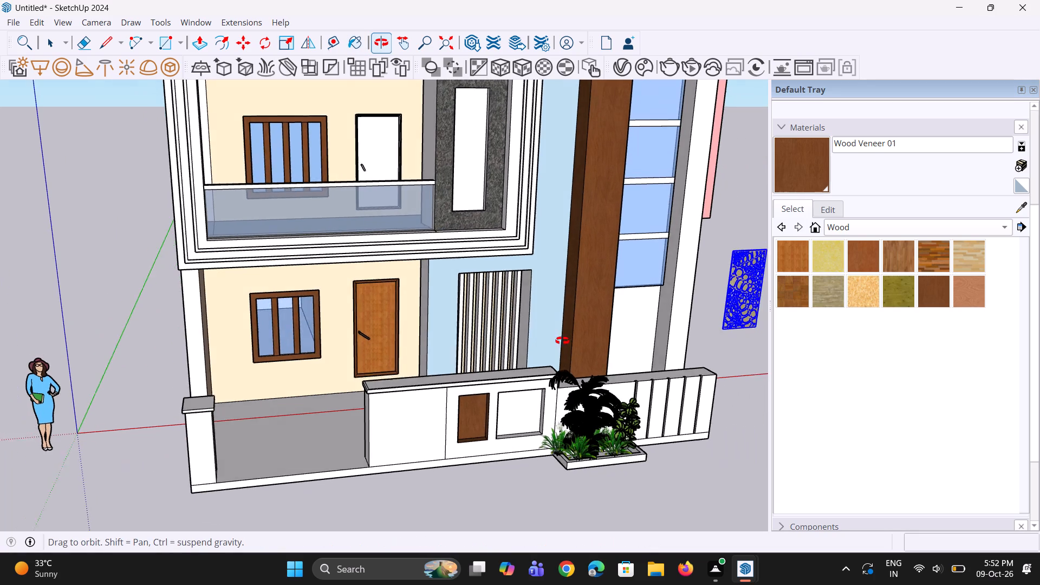
middle_click_drag(562, 341, 596, 339)
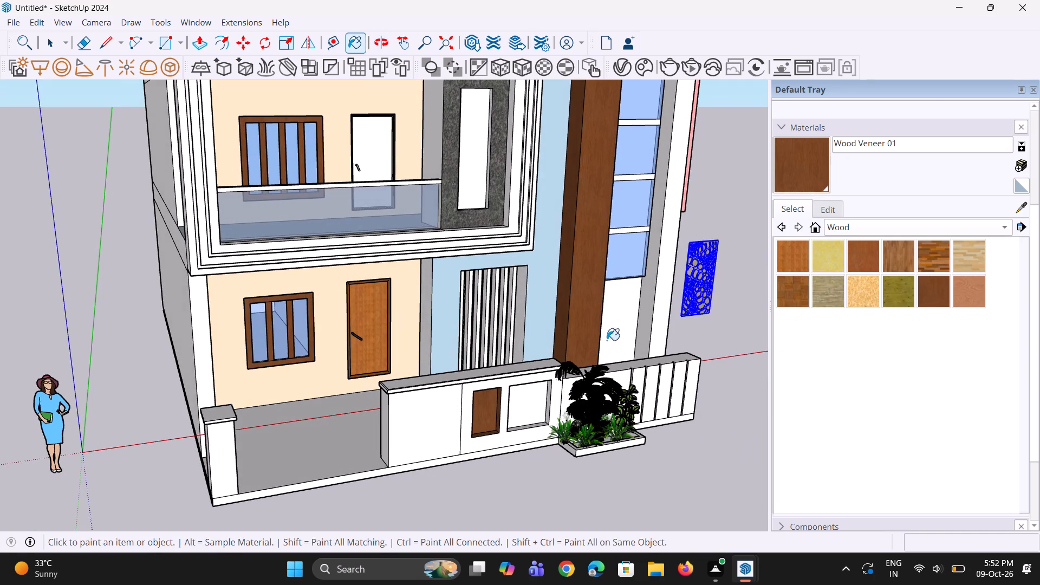
scroll(702, 345, "up", 2)
middle_click_drag(677, 344, 658, 328)
scroll(635, 390, "down", 2)
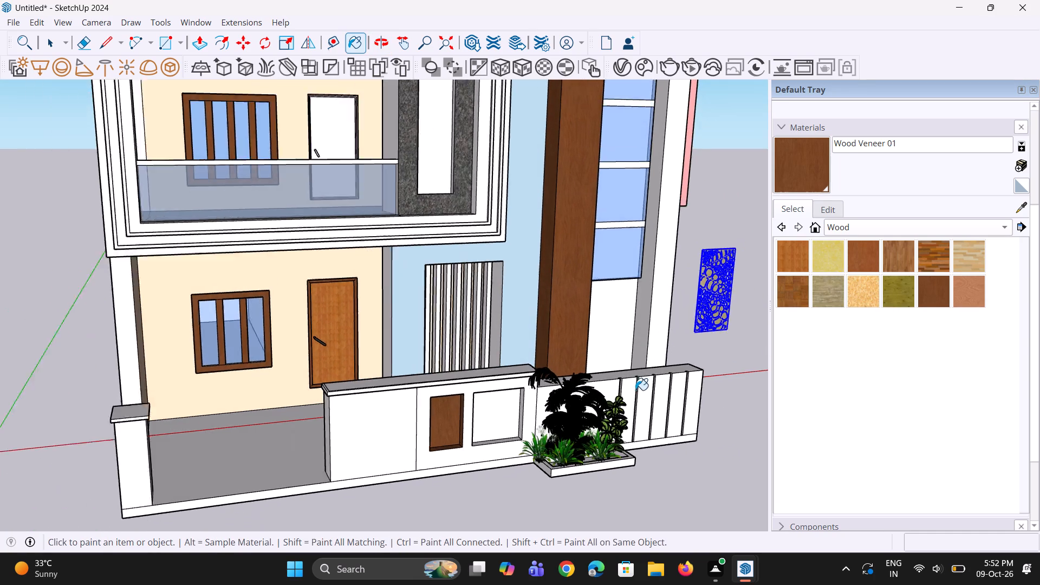
scroll(635, 390, "down", 2)
middle_click_drag(634, 391, 629, 373)
scroll(587, 371, "down", 3)
middle_click_drag(581, 375, 571, 370)
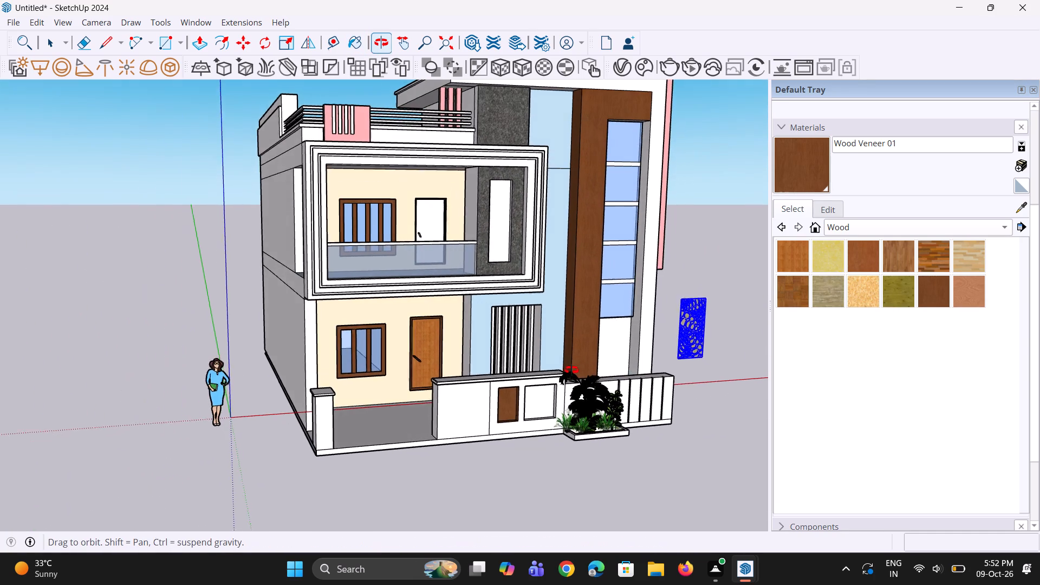
middle_click_drag(571, 370, 568, 370)
middle_click(568, 370)
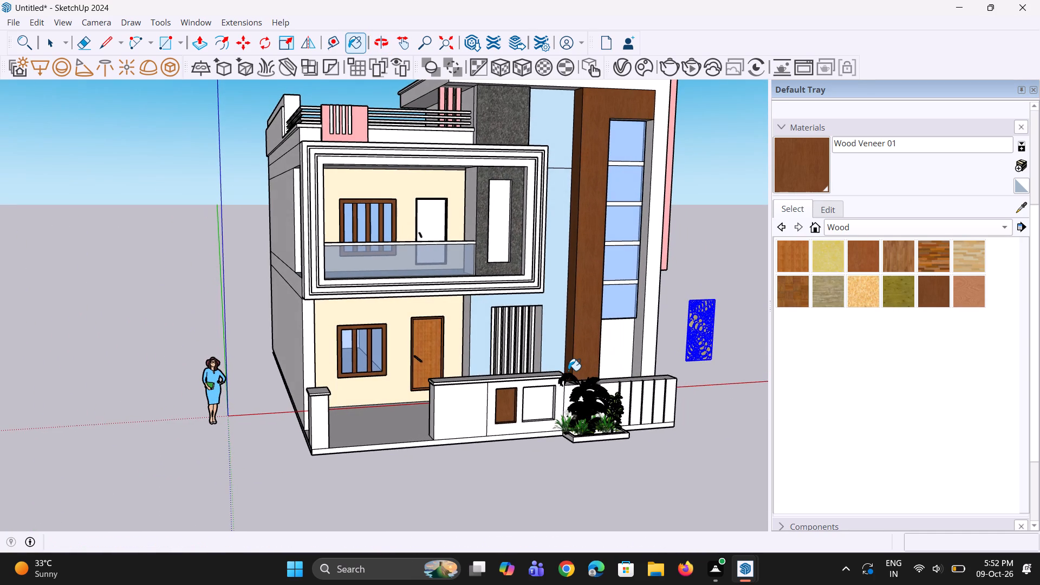
scroll(557, 370, "down", 3)
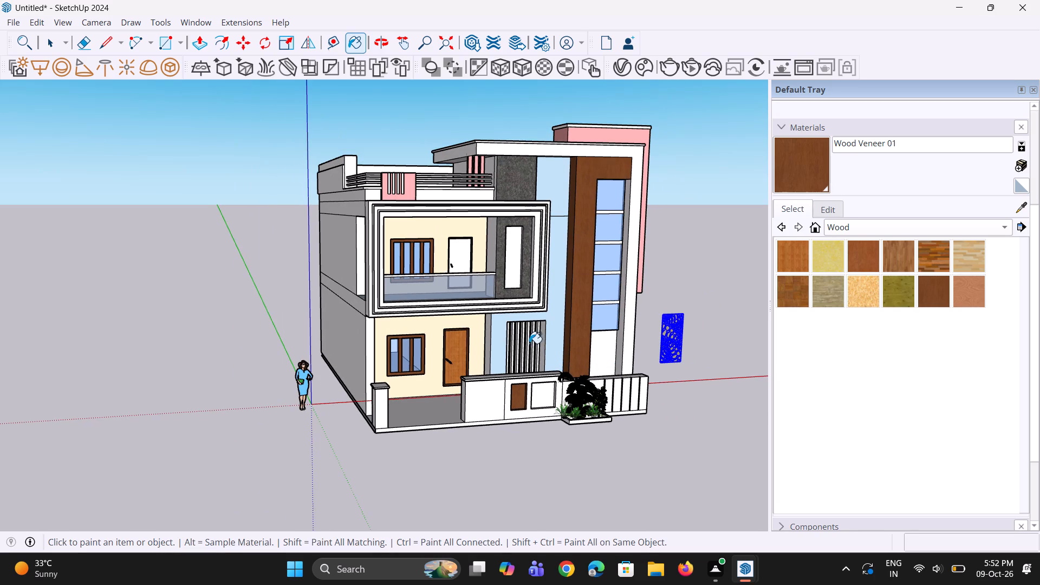
Create a new V-Ray material in the Asset Editor and set its diffuse colour to near-white (R 0.934, G 0.961, B 1).
left_click(617, 71)
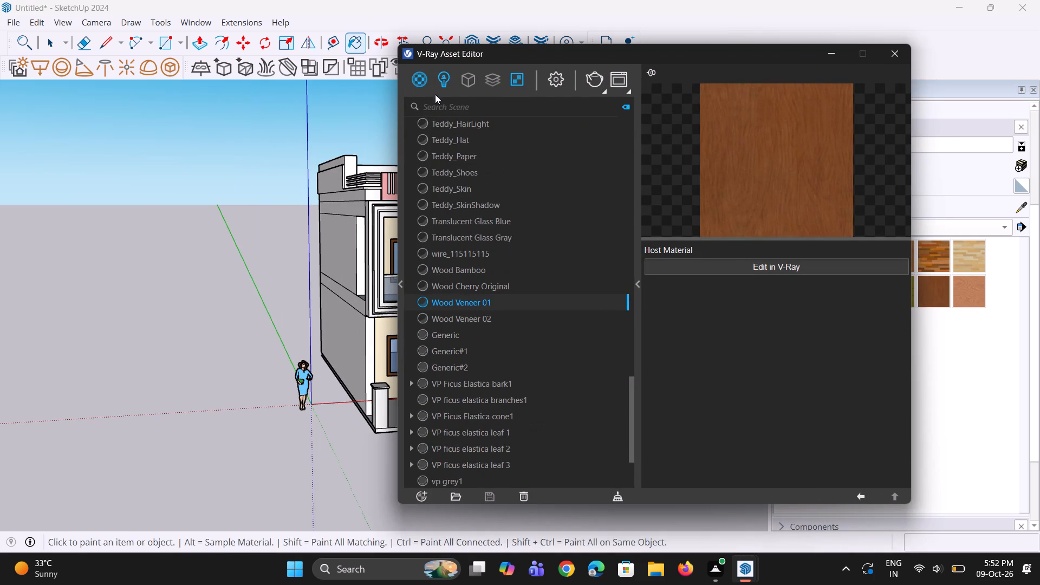
right_click(427, 83)
left_click(435, 111)
left_click(755, 310)
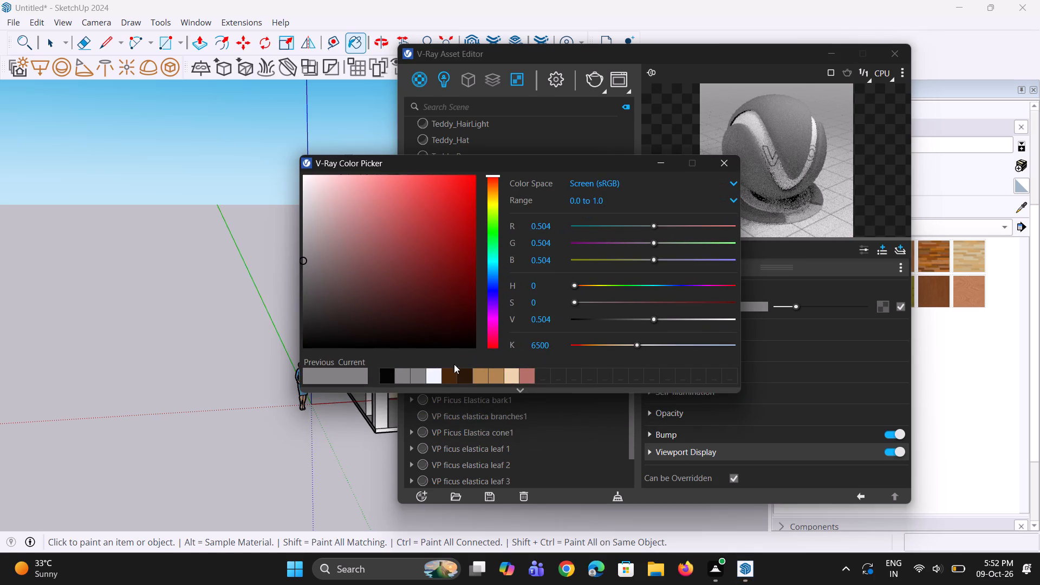
left_click(432, 373)
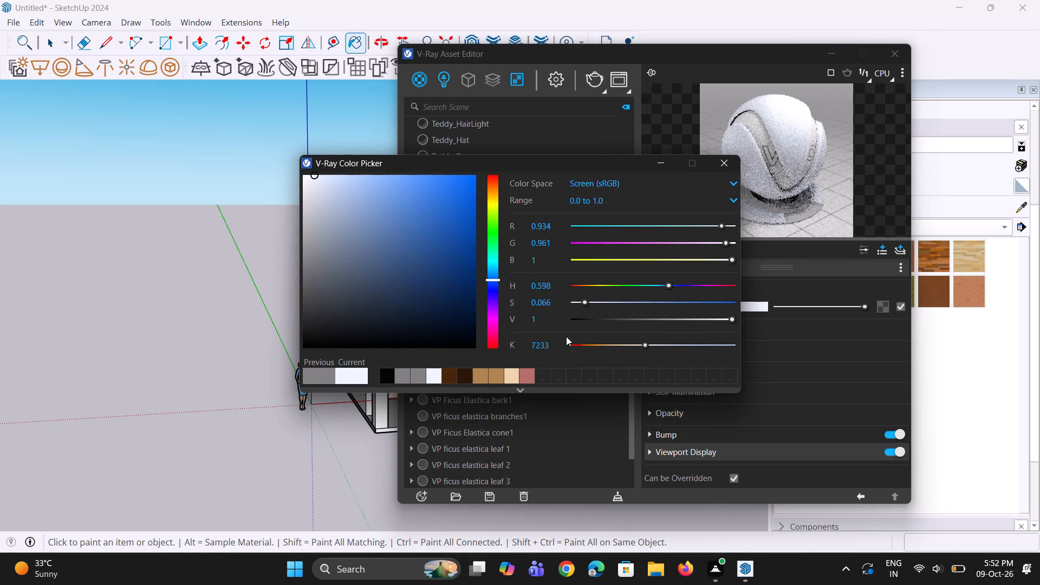
Give the new near-white V-Ray material a dark grey reflection, reflection glossiness 0.95 and an enabled reflection IOR of 1.6.
left_click(669, 160)
left_click(679, 333)
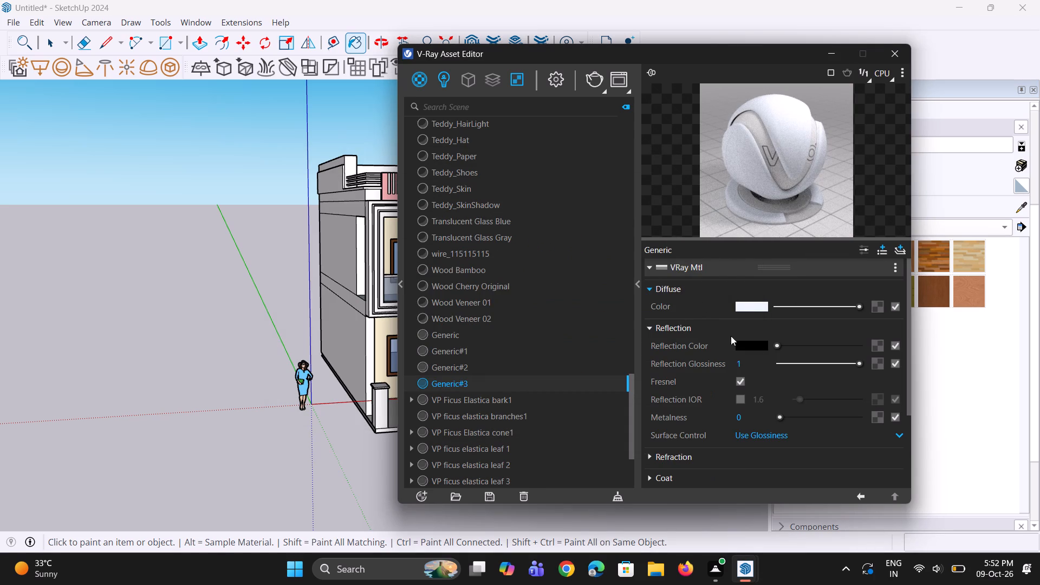
left_click_drag(779, 346, 786, 346)
left_click_drag(755, 365, 720, 363)
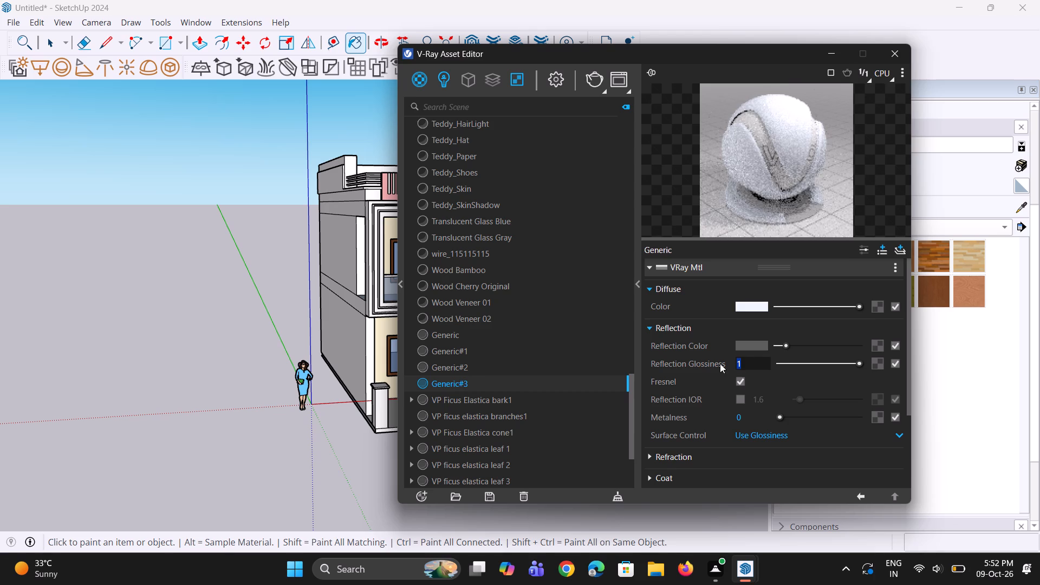
left_click_drag(720, 363, 714, 362)
key("0")
type(".95")
key("Return")
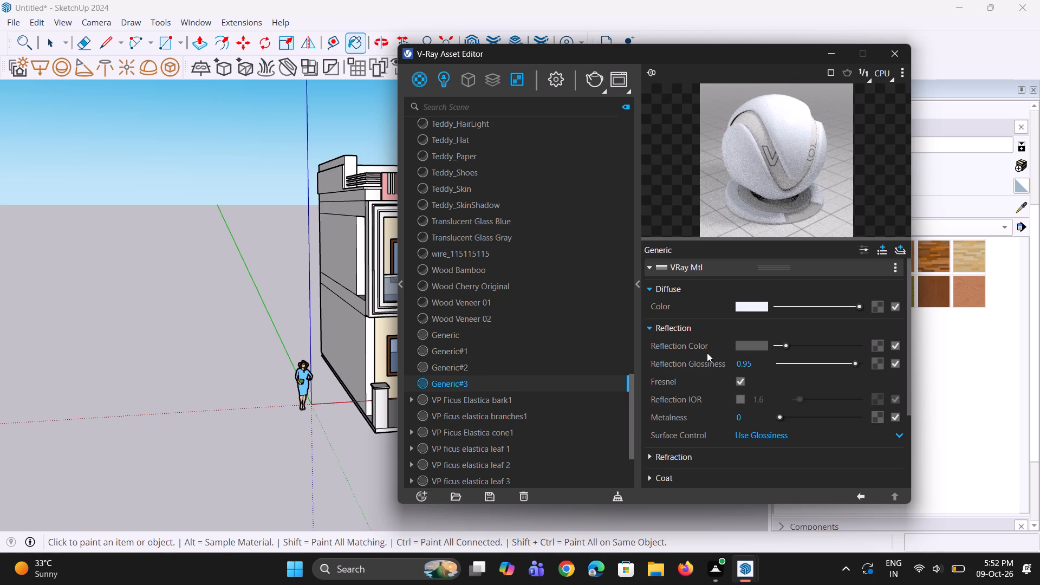
left_click(741, 400)
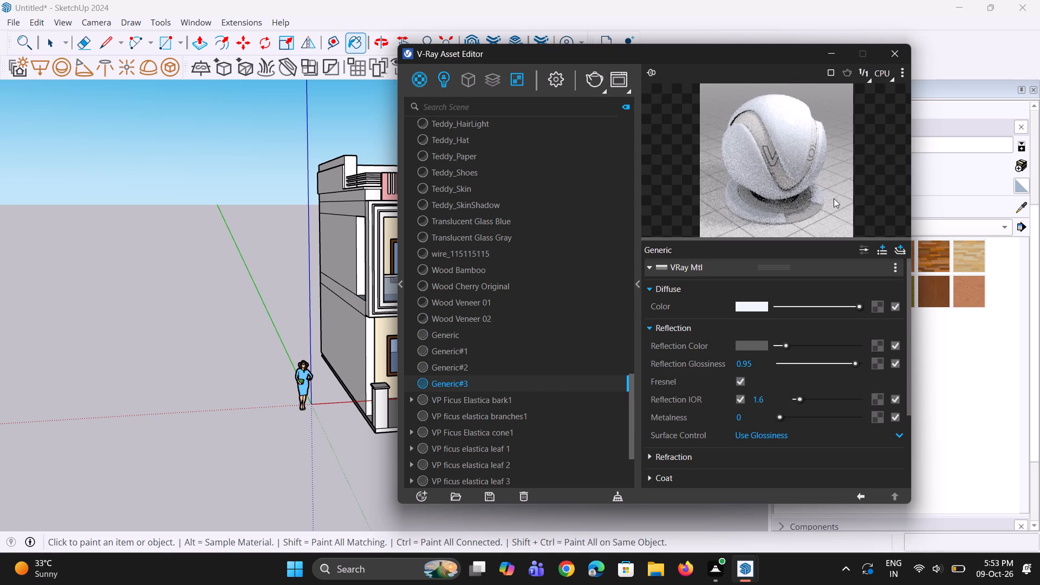
double_click(739, 184)
left_click(830, 52)
Paint the front faces of the stepped bands framing the first-floor balcony with the new near-white material.
scroll(507, 229, "up", 7)
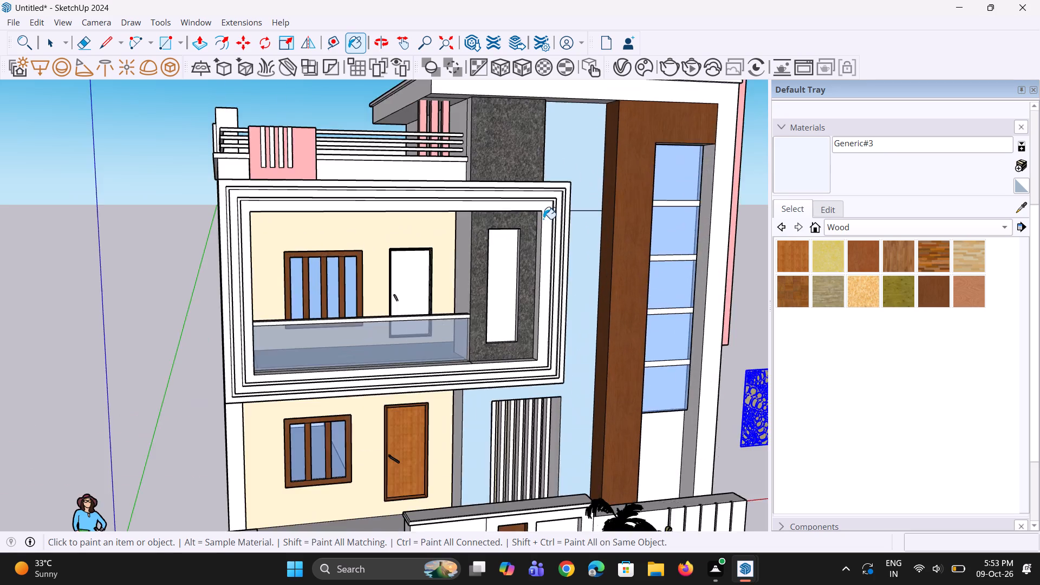
scroll(543, 219, "up", 6)
left_click(550, 239)
double_click(577, 211)
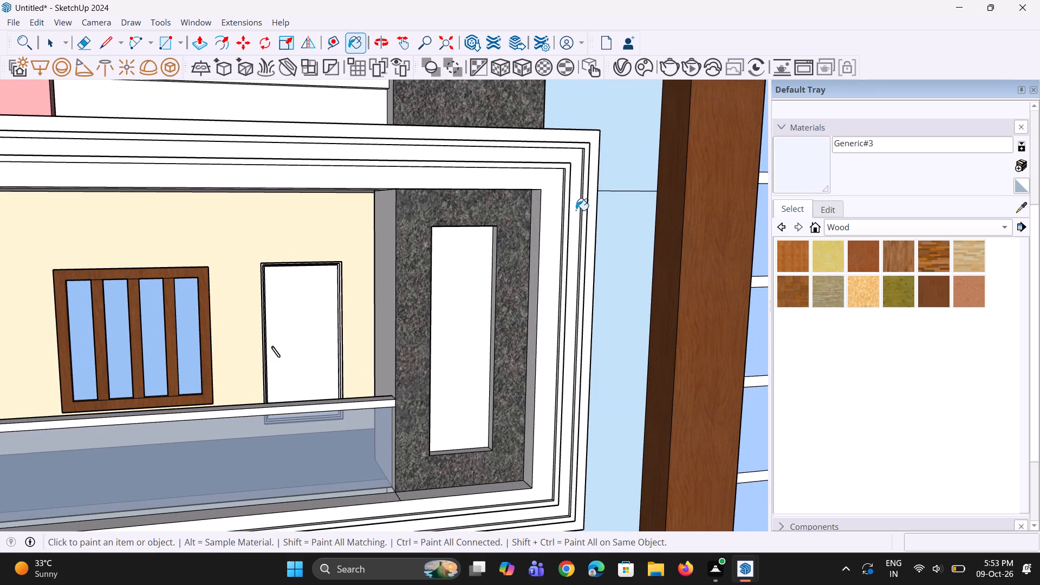
double_click(594, 179)
scroll(598, 274, "down", 3)
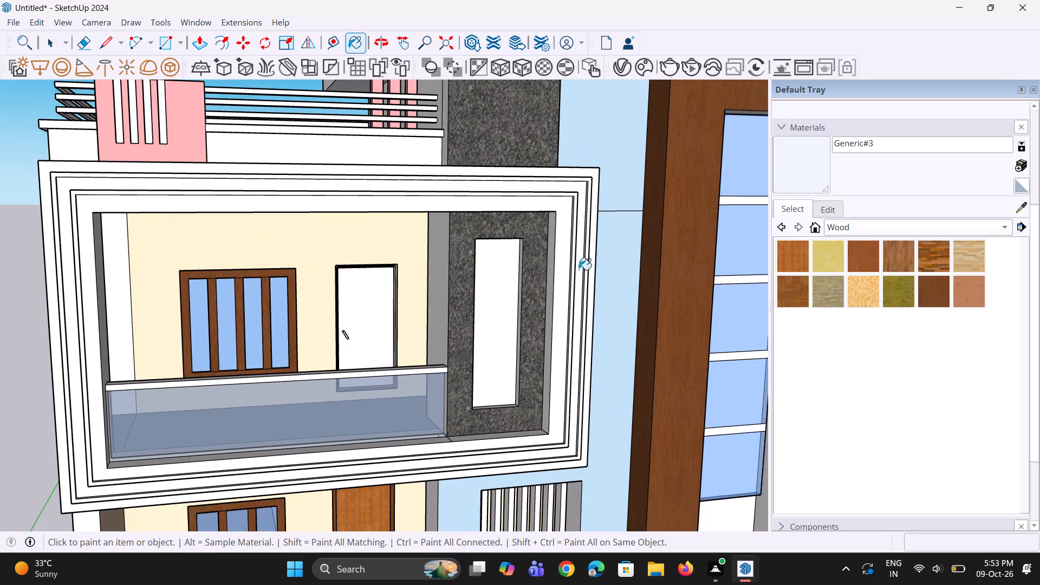
scroll(539, 230, "up", 2)
scroll(530, 231, "down", 9)
scroll(538, 190, "up", 5)
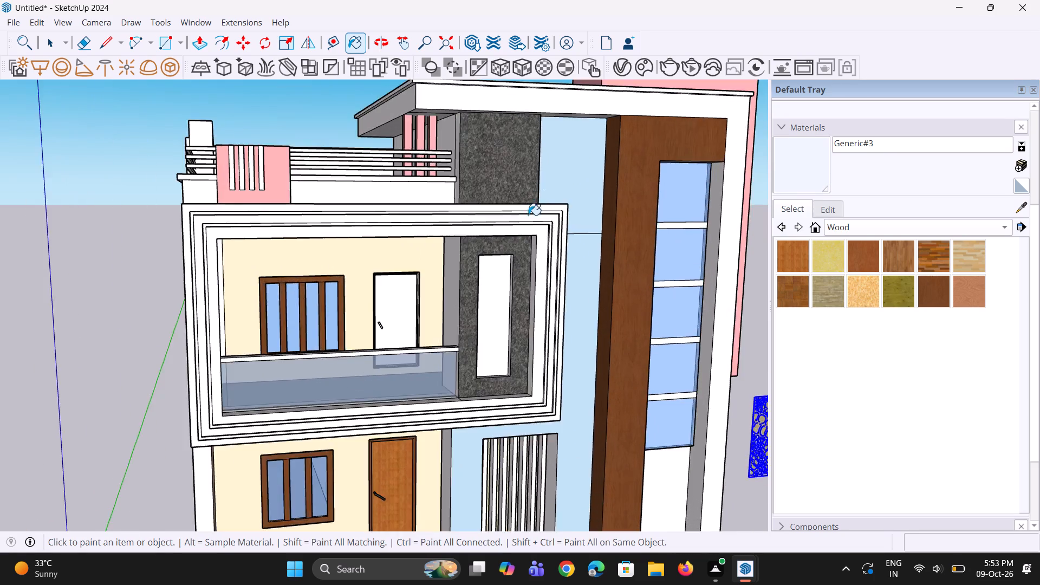
scroll(528, 215, "up", 8)
double_click(538, 216)
double_click(529, 257)
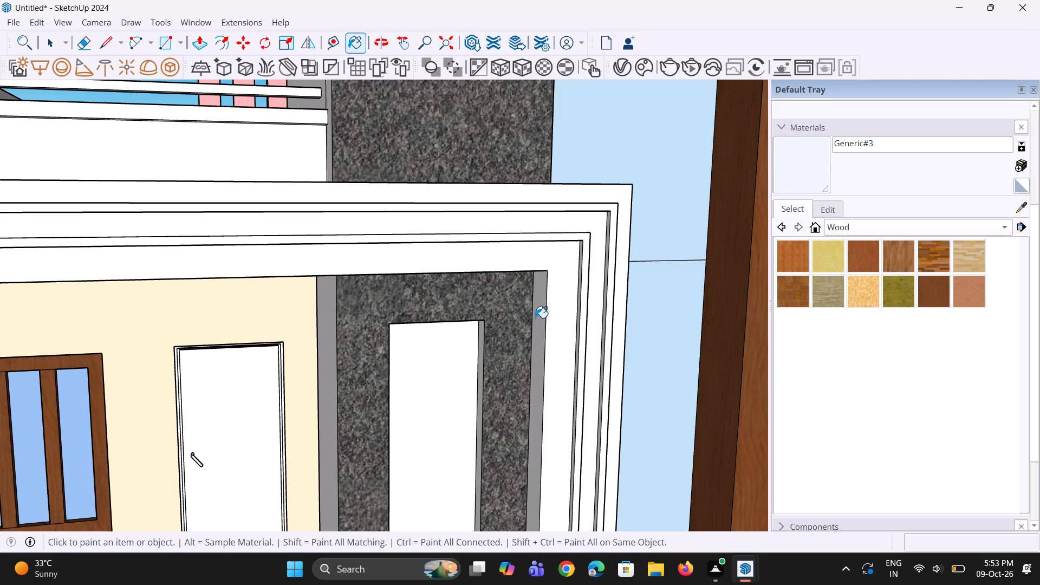
Paint the inner side, top and bottom faces and the lower front band of the balcony frame with the near-white material.
double_click(535, 318)
middle_click_drag(539, 321, 553, 210)
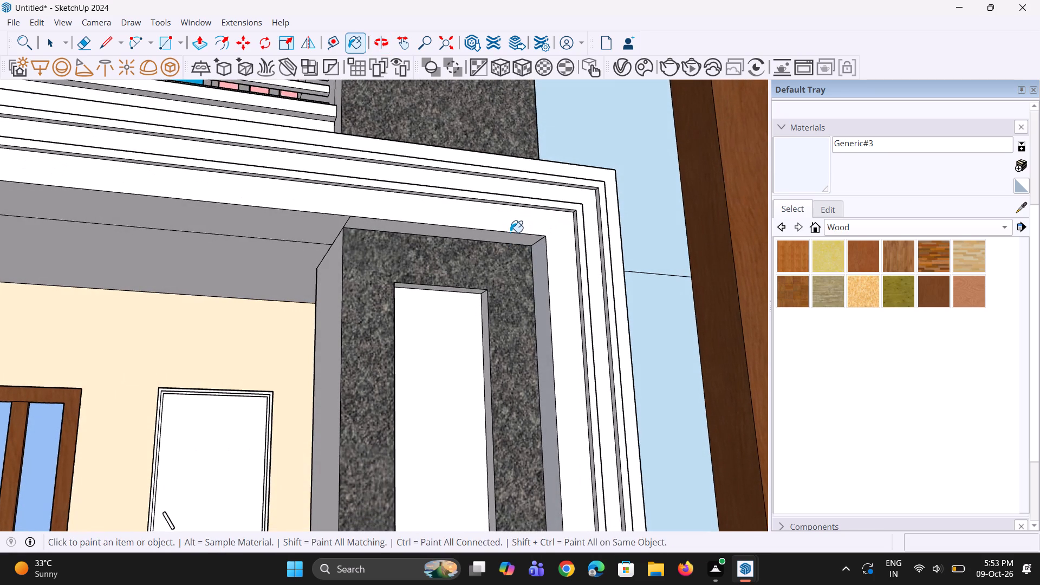
double_click(508, 235)
scroll(512, 237, "down", 11)
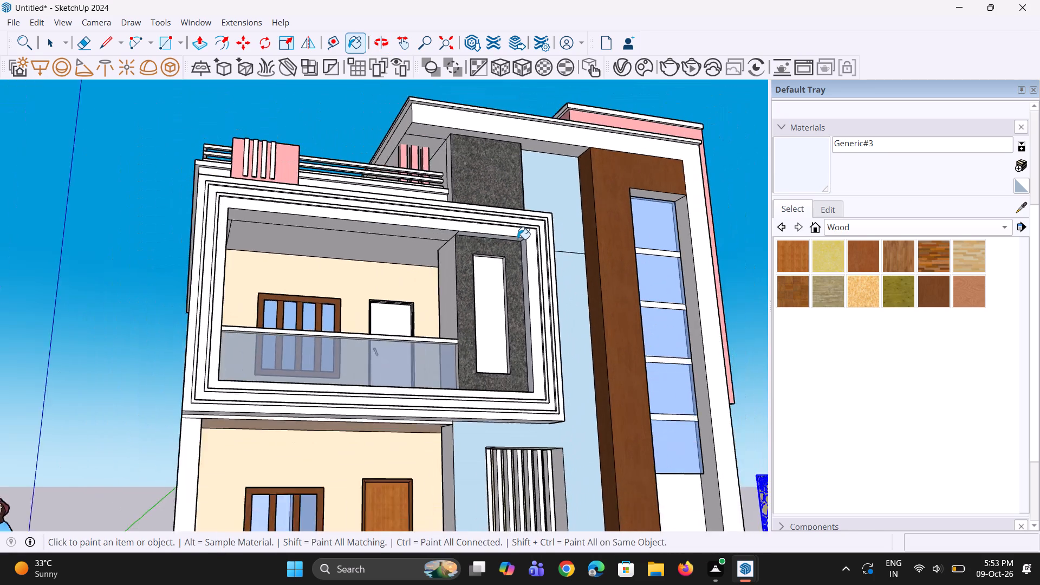
scroll(517, 239, "down", 1)
middle_click_drag(354, 316, 314, 438)
scroll(311, 439, "up", 10)
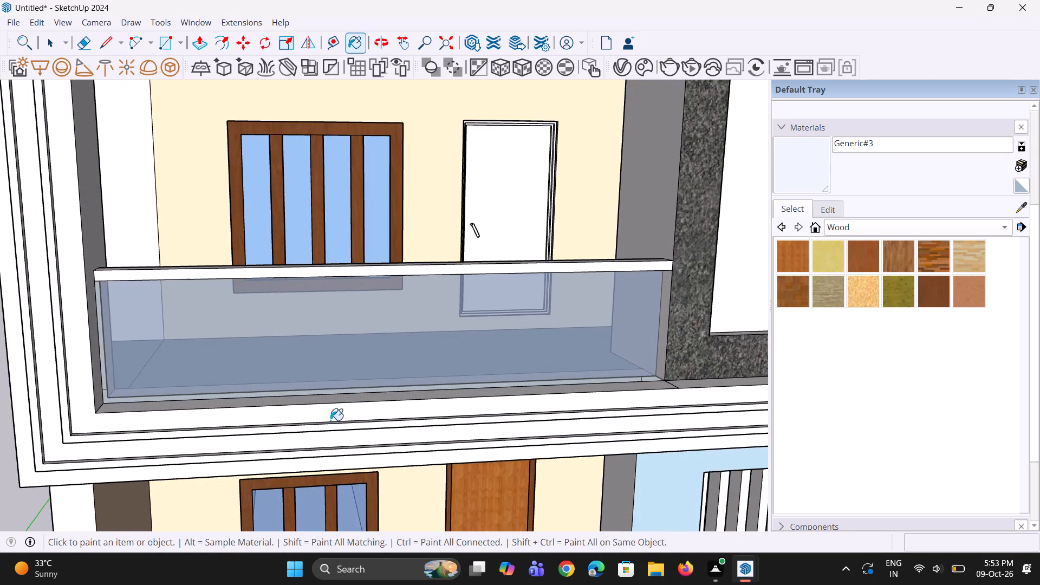
left_click(335, 417)
left_click(349, 400)
middle_click_drag(348, 401, 274, 413)
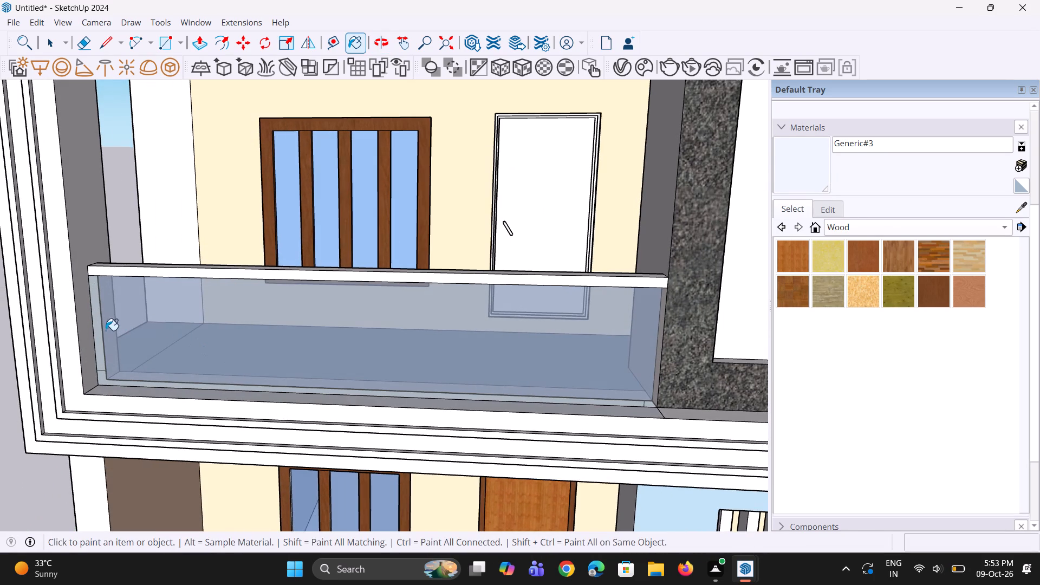
left_click(90, 330)
left_click(94, 256)
scroll(325, 343, "down", 2)
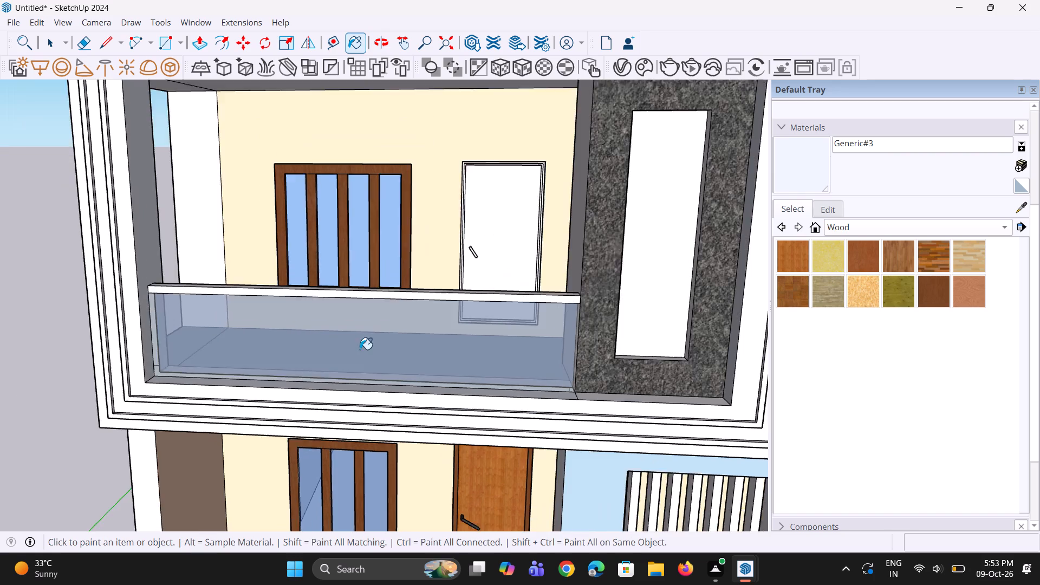
Paint the front face of the tall border around the wood-clad stair tower with the near-white material.
scroll(360, 349, "down", 5)
scroll(411, 337, "down", 1)
middle_click_drag(425, 337, 628, 294)
scroll(590, 300, "down", 4)
middle_click_drag(568, 372, 515, 444)
scroll(726, 405, "up", 3)
middle_click_drag(714, 388, 586, 359)
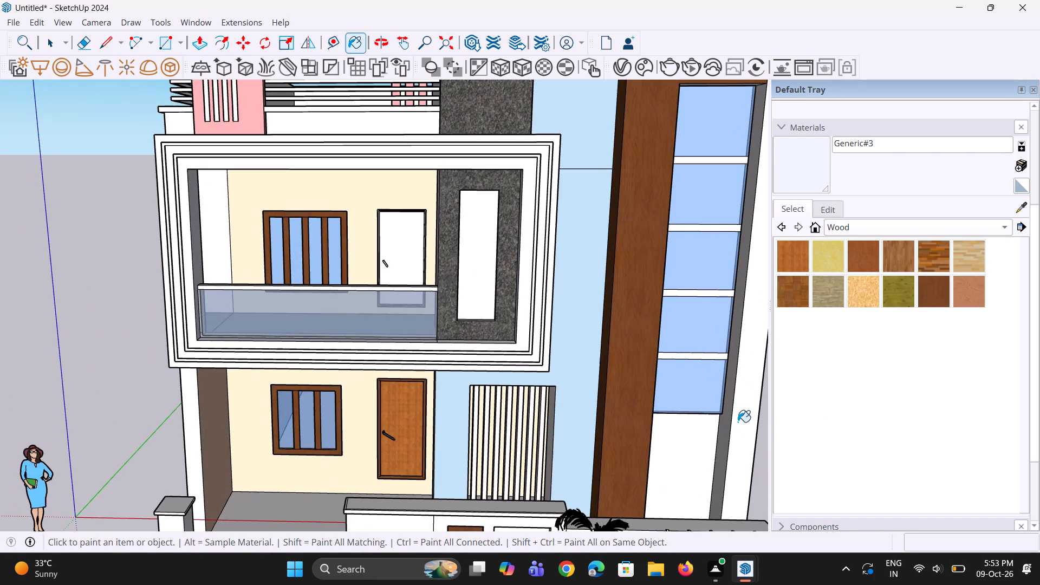
left_click(739, 424)
scroll(681, 396, "down", 3)
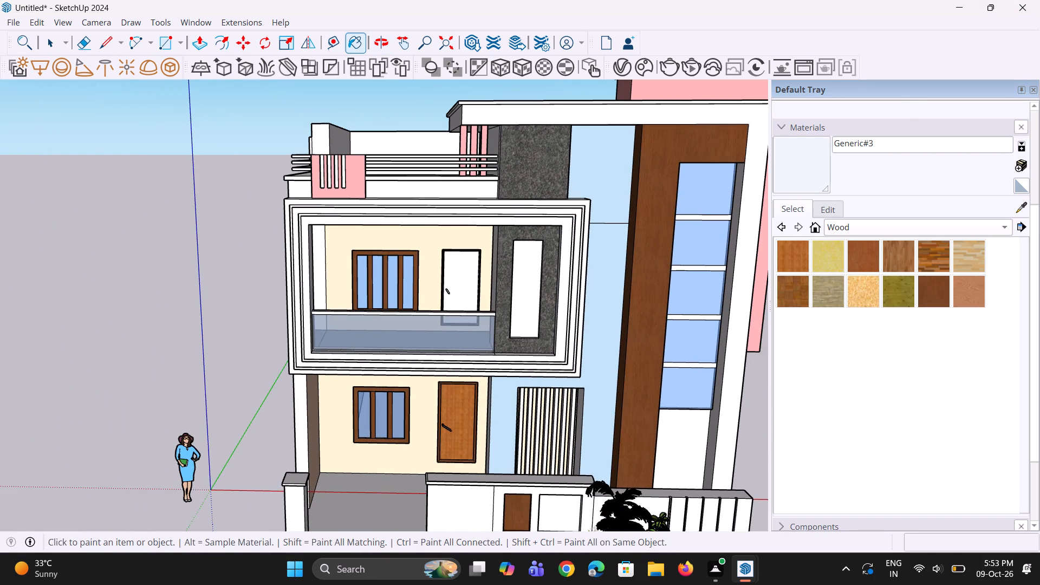
scroll(625, 263, "down", 3)
middle_click_drag(713, 238, 712, 211)
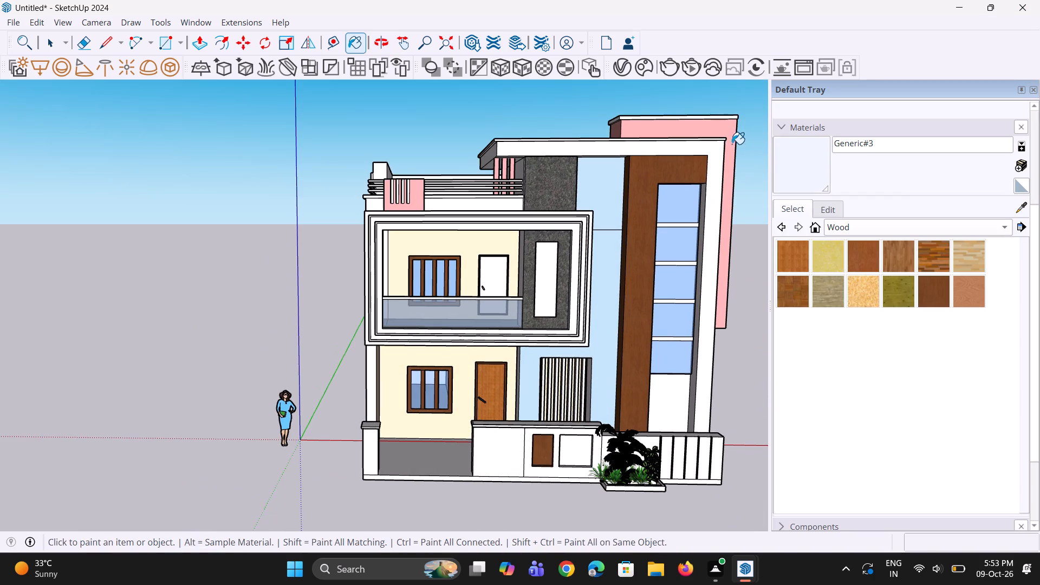
left_click(717, 165)
Darken the near-white material's diffuse colour slightly to a pale grey-white.
left_click(625, 70)
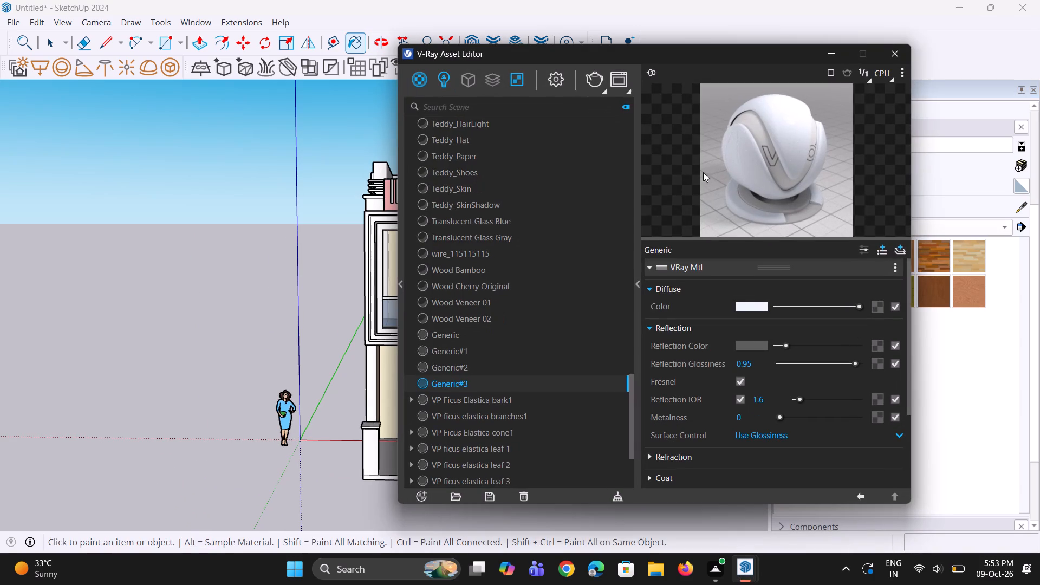
left_click_drag(860, 305, 854, 307)
left_click_drag(854, 307, 851, 308)
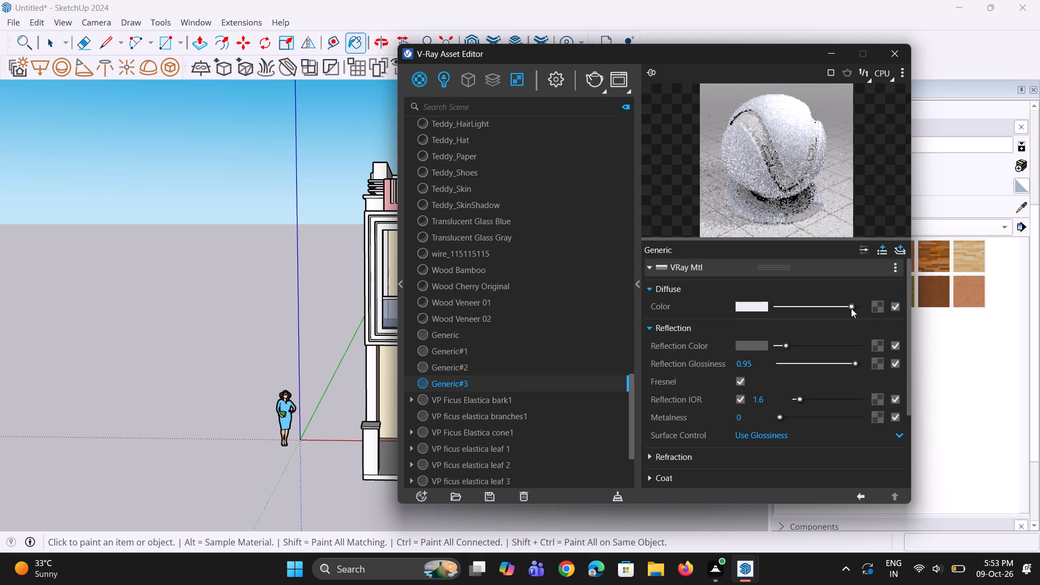
left_click_drag(851, 308, 849, 308)
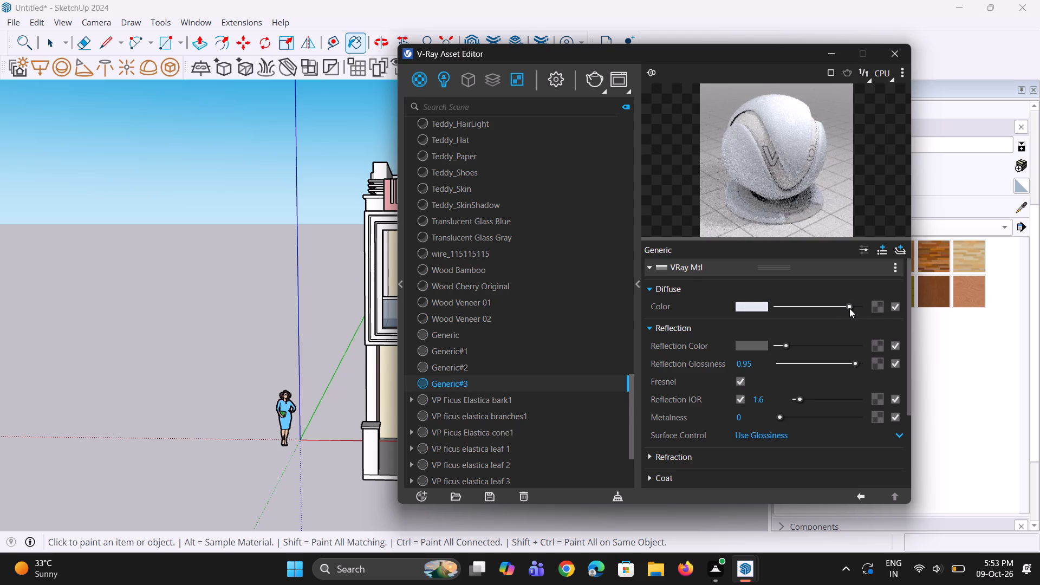
left_click_drag(849, 308, 846, 309)
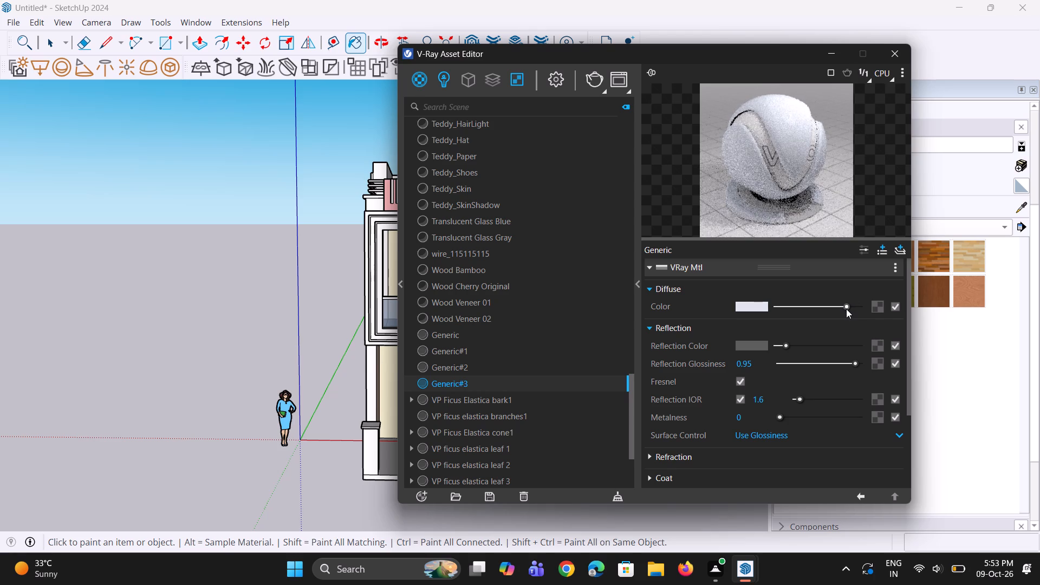
left_click_drag(846, 309, 845, 309)
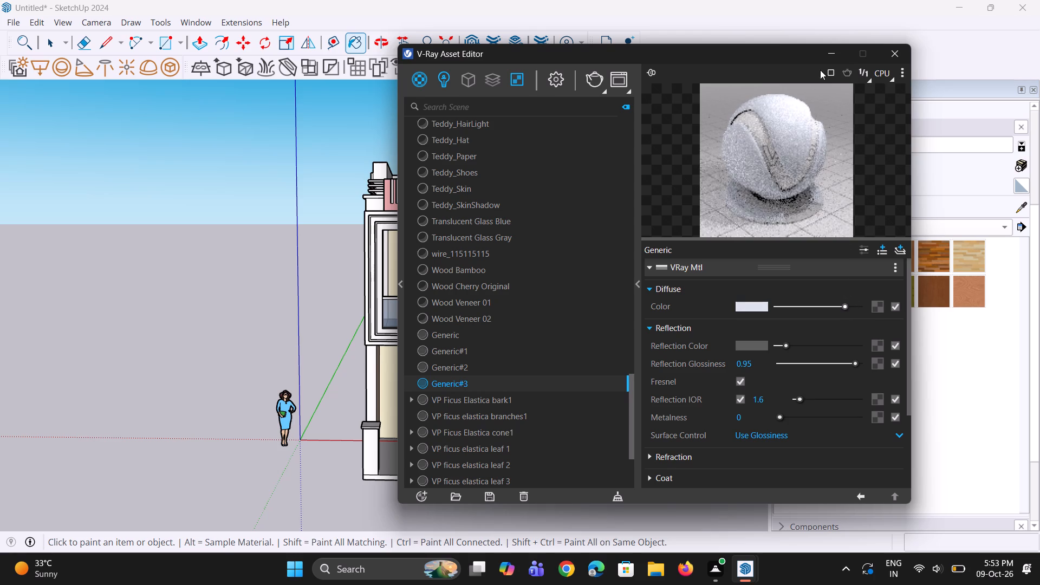
left_click(827, 53)
Paint the underside of the roof overhang above the light-blue wall with the near-white material.
scroll(727, 250, "up", 1)
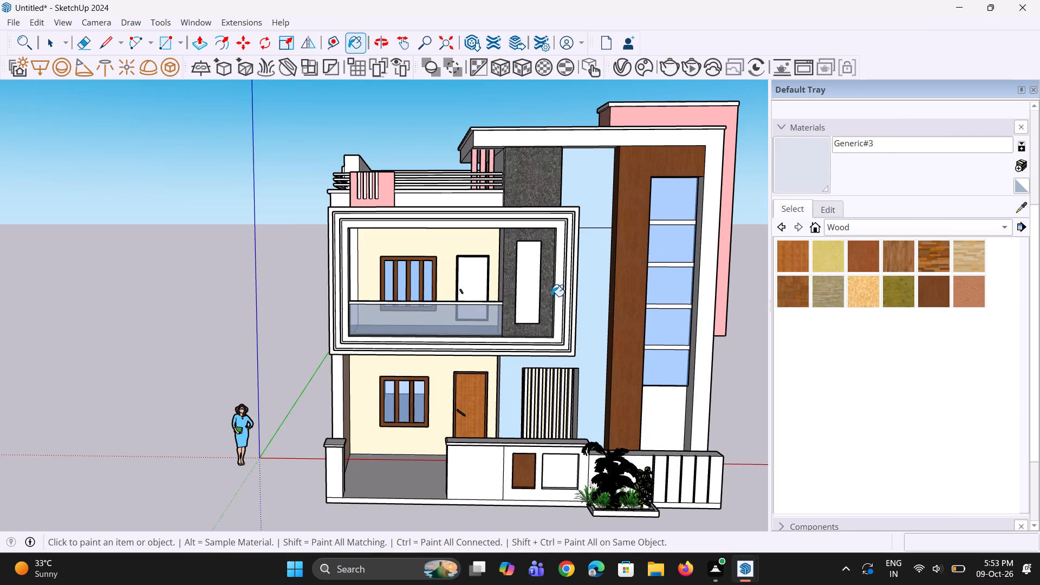
middle_click_drag(510, 267, 521, 239)
scroll(521, 206, "up", 5)
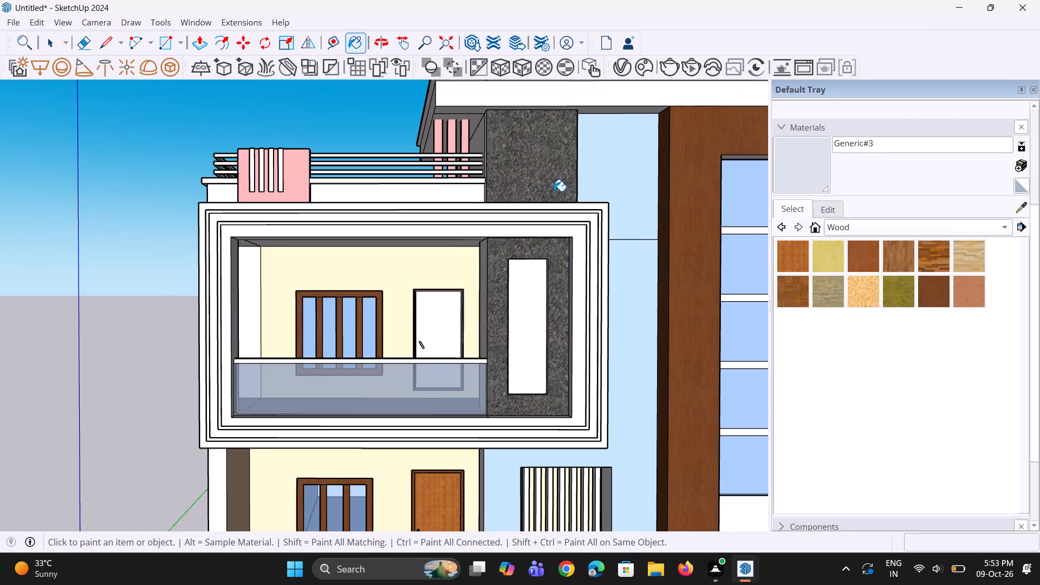
middle_click_drag(603, 188, 604, 133)
scroll(601, 147, "down", 4)
middle_click_drag(597, 131, 599, 107)
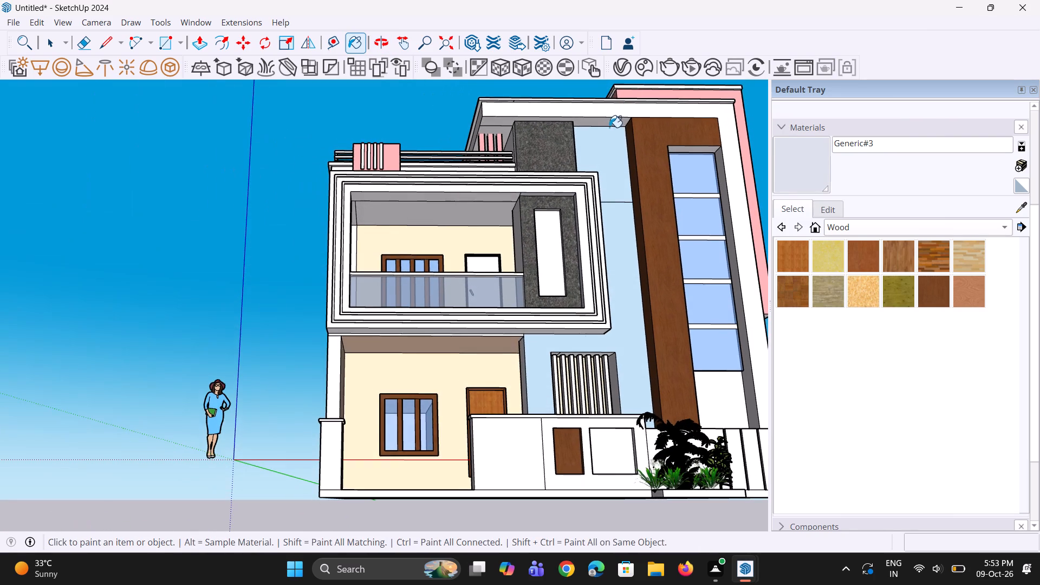
left_click(612, 123)
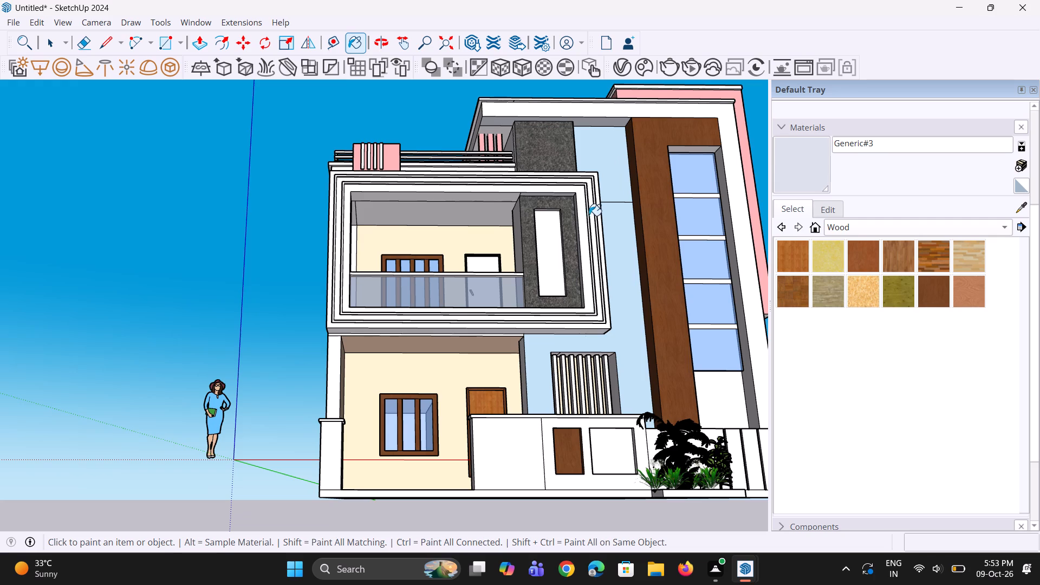
Paint the lower front and inner side faces of the stair tower's outer border with the near-white material.
scroll(569, 262, "down", 4)
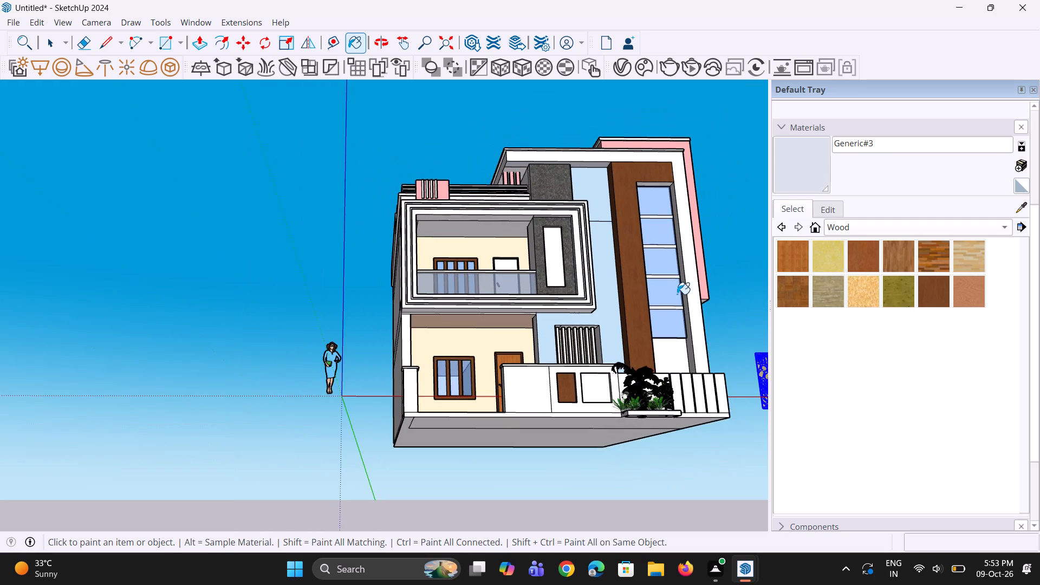
middle_click_drag(678, 295, 682, 304)
scroll(701, 354, "up", 3)
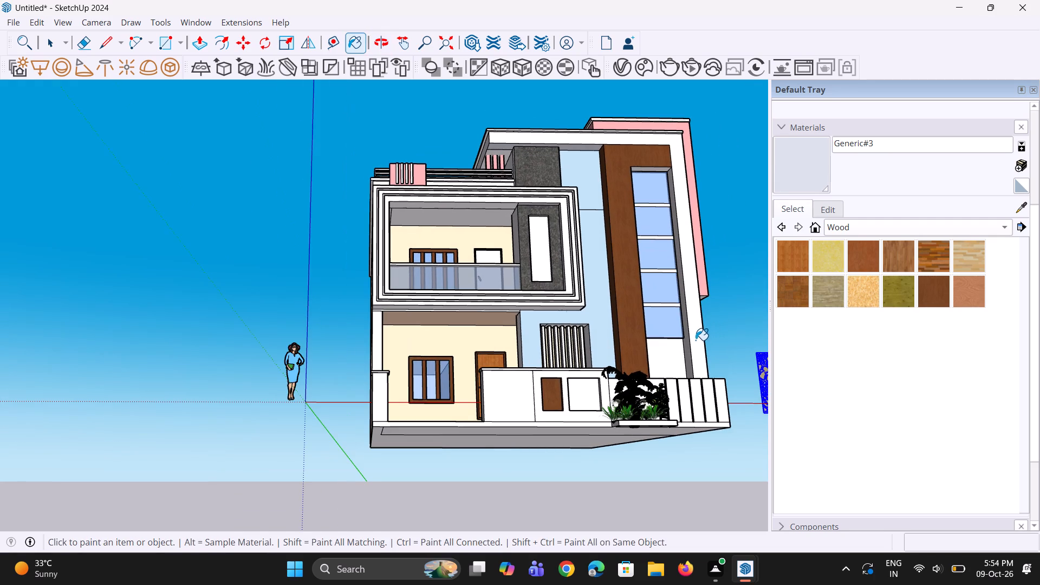
left_click(695, 340)
middle_click_drag(686, 377, 696, 377)
scroll(690, 371, "up", 3)
left_click(687, 370)
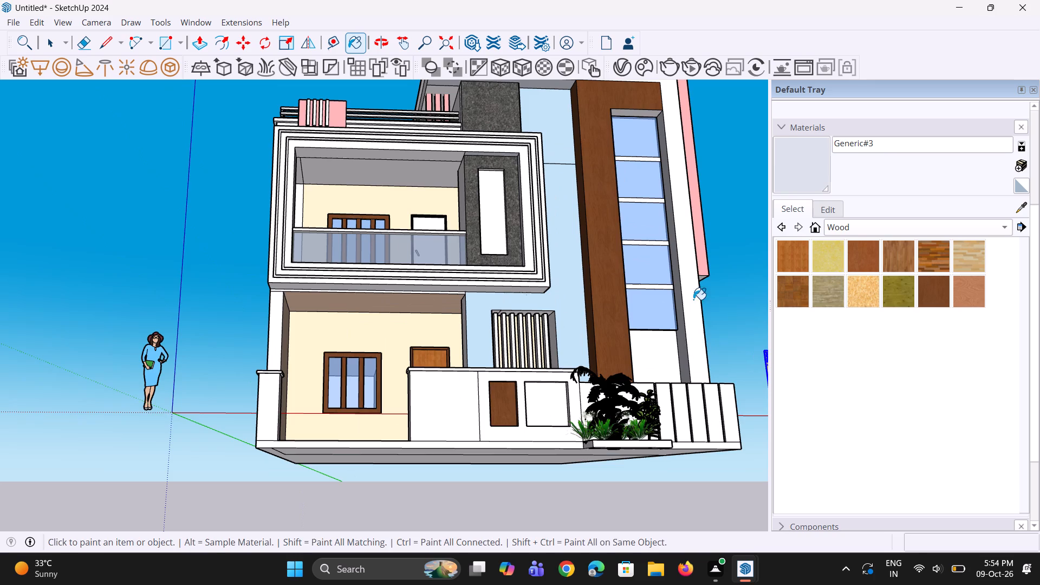
Paint the inner side and top faces of the recess around the tall tower window with the near-white material.
middle_click_drag(699, 276, 685, 336)
scroll(669, 153, "up", 2)
middle_click_drag(678, 134, 686, 122)
scroll(686, 122, "up", 3)
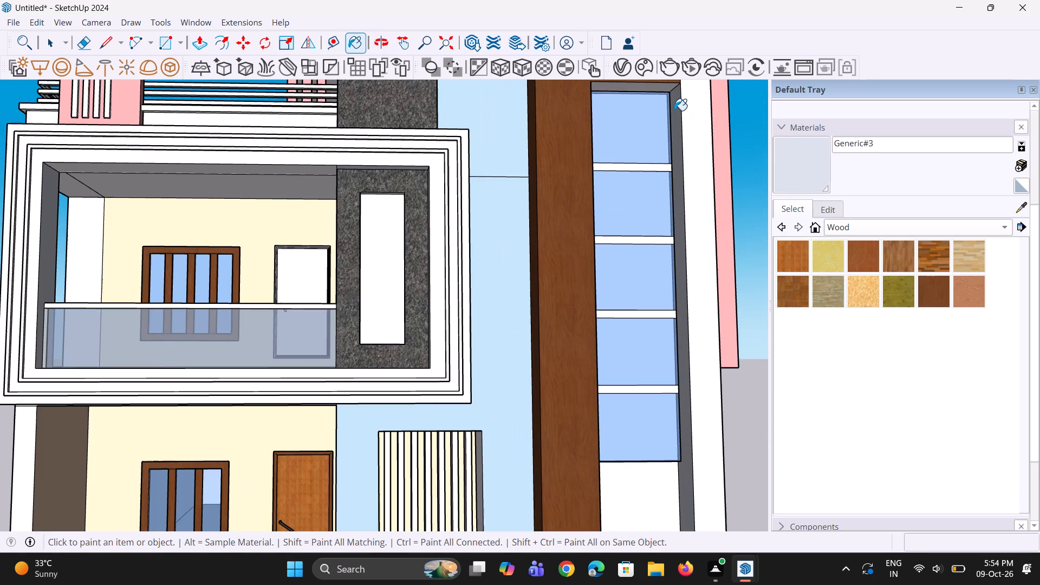
left_click(674, 110)
middle_click_drag(635, 221, 636, 181)
scroll(632, 115, "up", 1)
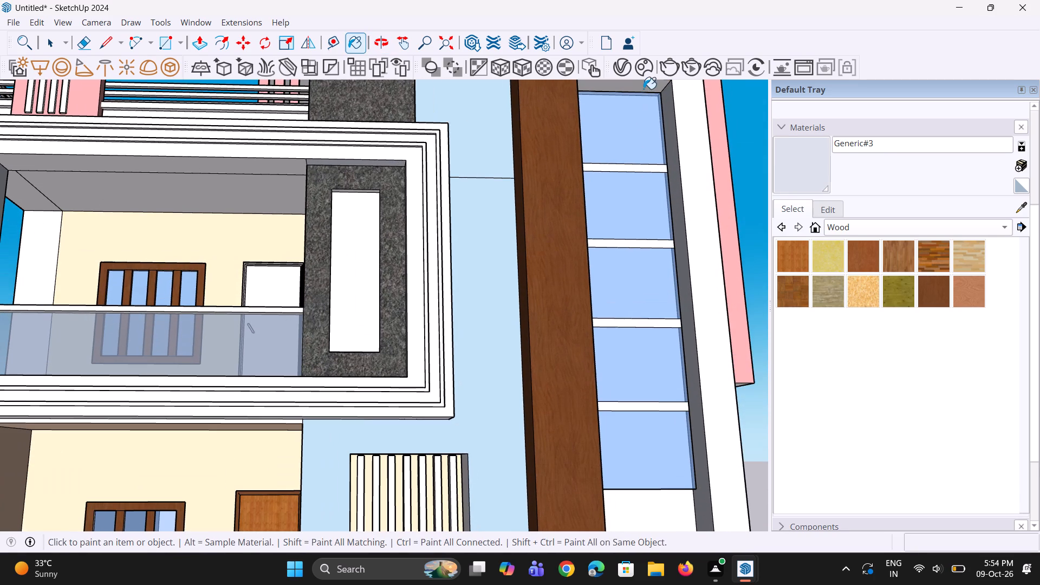
left_click(643, 89)
scroll(593, 300, "down", 3)
scroll(652, 294, "down", 4)
scroll(675, 226, "down", 2)
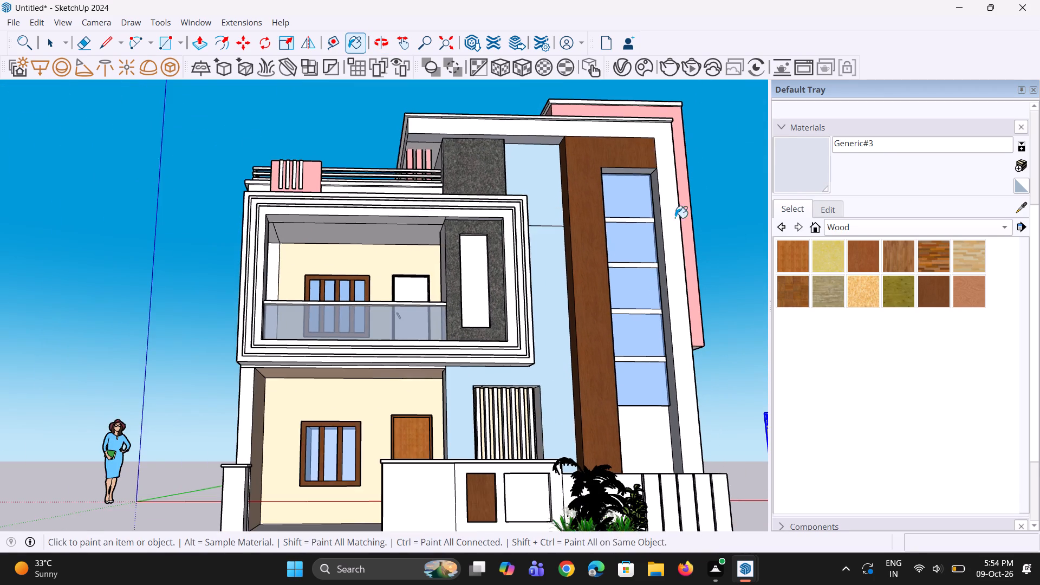
Paint the front and side edges of the cap on the pink rooftop wall with the near-white material.
scroll(675, 218, "down", 1)
middle_click_drag(655, 119, 614, 278)
scroll(693, 126, "up", 2)
left_click(692, 126)
middle_click_drag(692, 136, 693, 121)
scroll(692, 136, "up", 1)
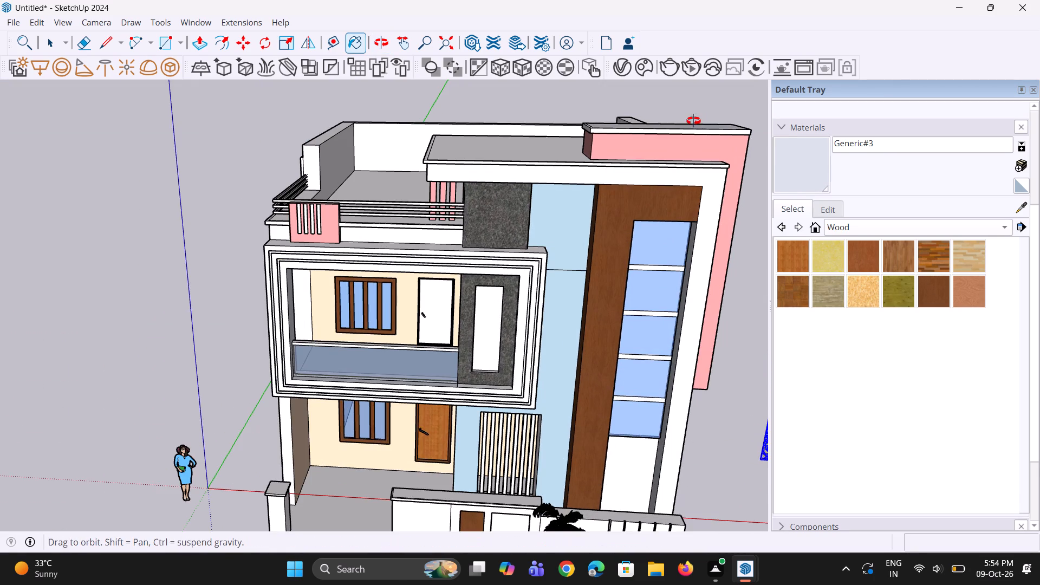
middle_click_drag(693, 121, 694, 119)
scroll(694, 119, "up", 6)
left_click(694, 127)
middle_click_drag(612, 148, 757, 161)
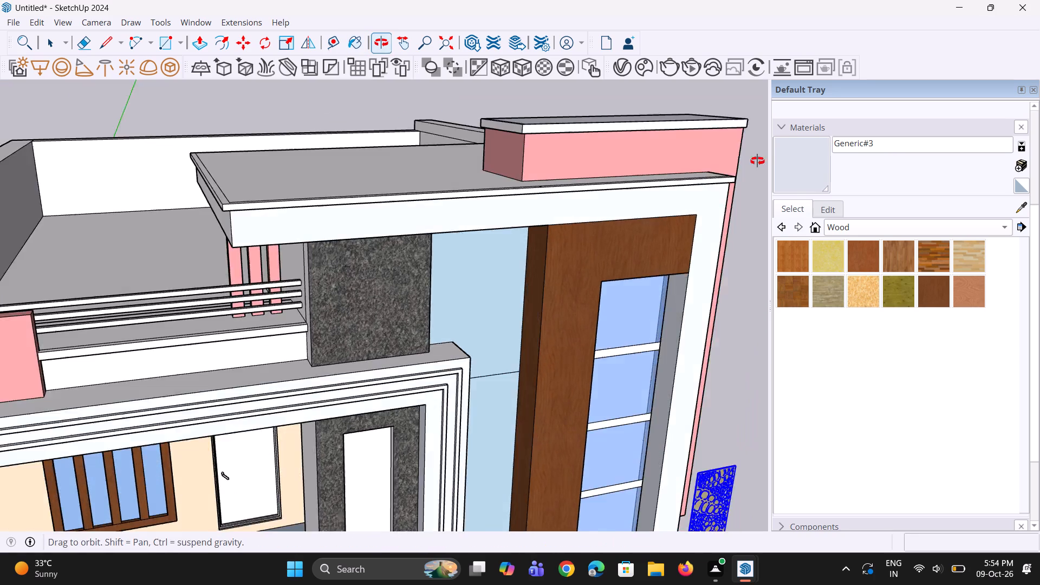
middle_click_drag(757, 161, 788, 161)
scroll(496, 110, "up", 2)
left_click(514, 131)
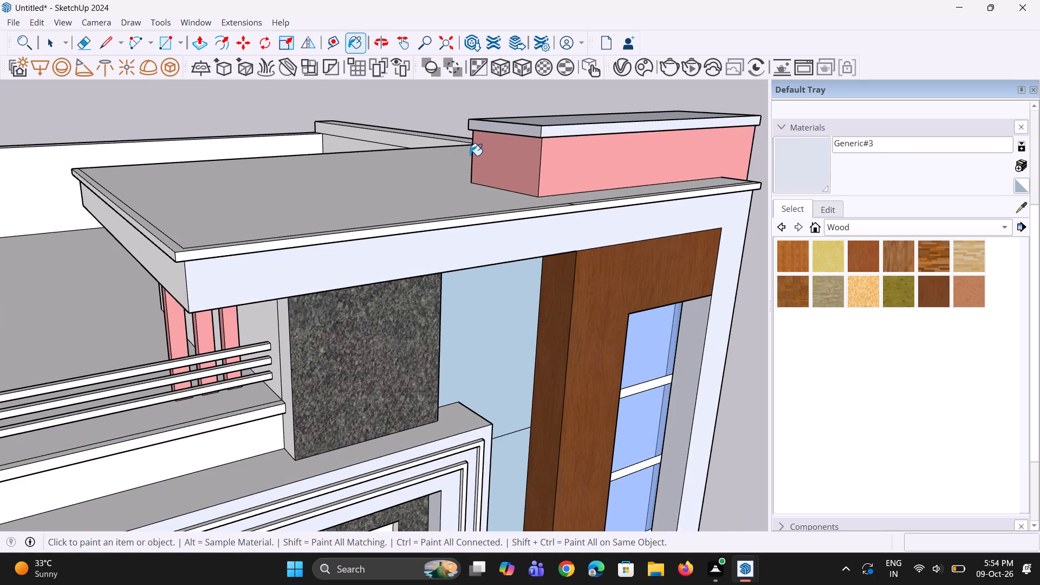
Paint the projecting roof slab's front lip, side fascia and side lip with the near-white material.
left_click(401, 232)
scroll(659, 238, "down", 3)
scroll(243, 237, "up", 2)
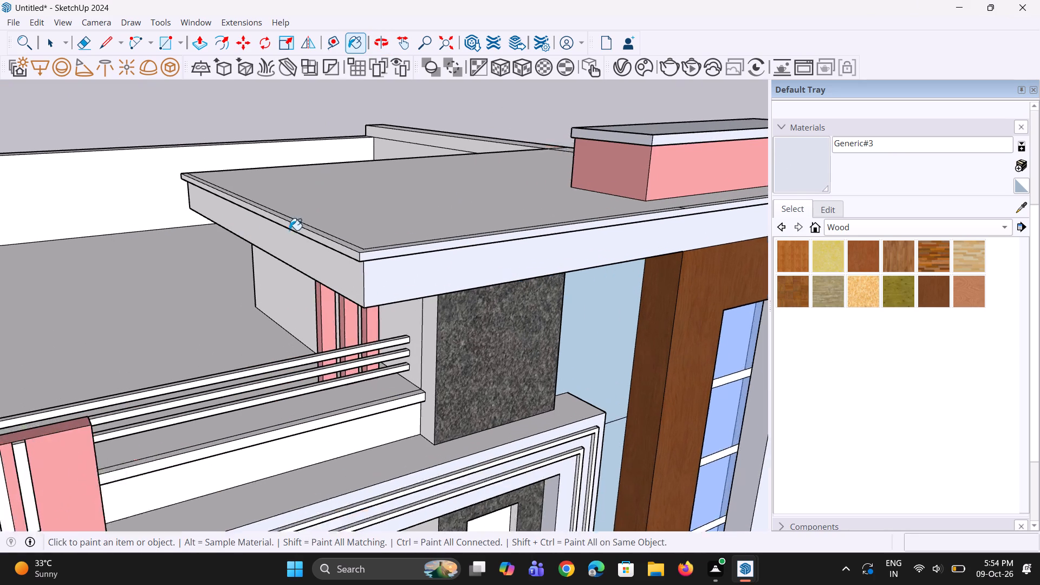
scroll(289, 230, "up", 1)
left_click(309, 233)
left_click(305, 252)
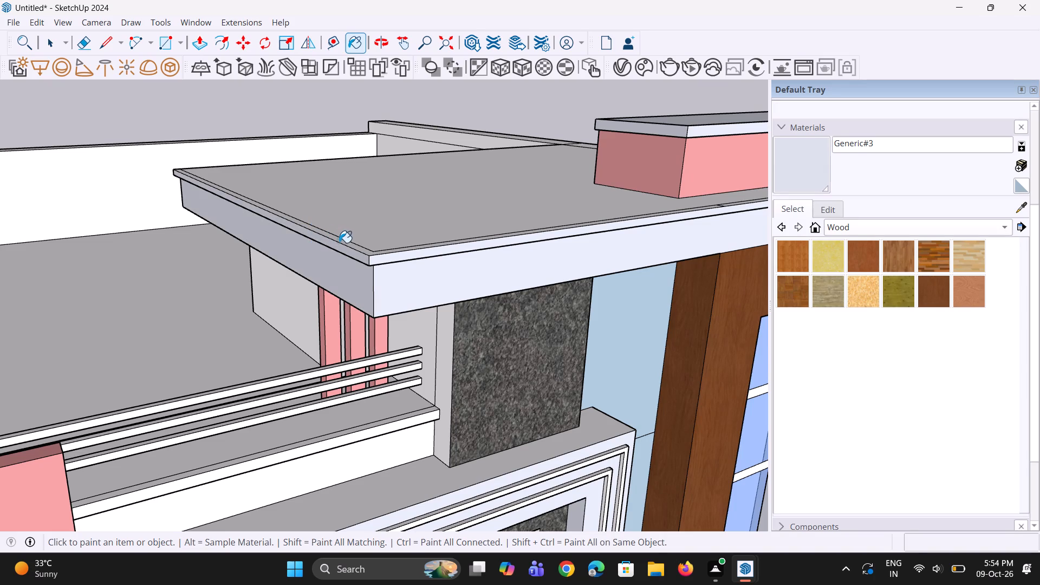
left_click(350, 243)
Paint the front of the terrace parapet and its ledge edge below the railing with the near-white material.
scroll(373, 279, "down", 3)
middle_click_drag(398, 291, 302, 240)
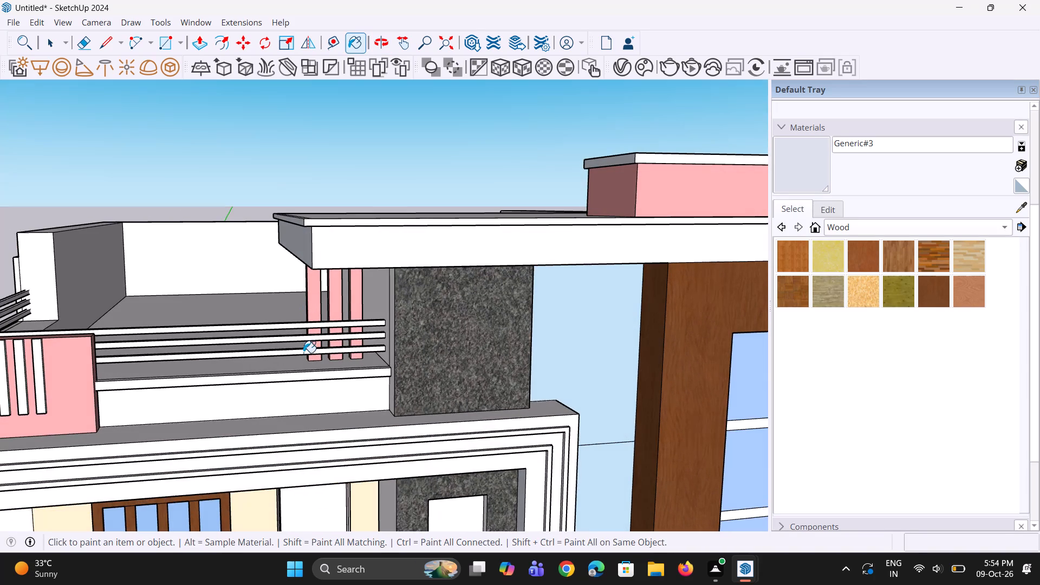
left_click(301, 397)
left_click(317, 378)
Paint the front faces of the three front terrace railing bars with 0135_DarkGray from the Colors-Named collection.
scroll(342, 359, "down", 3)
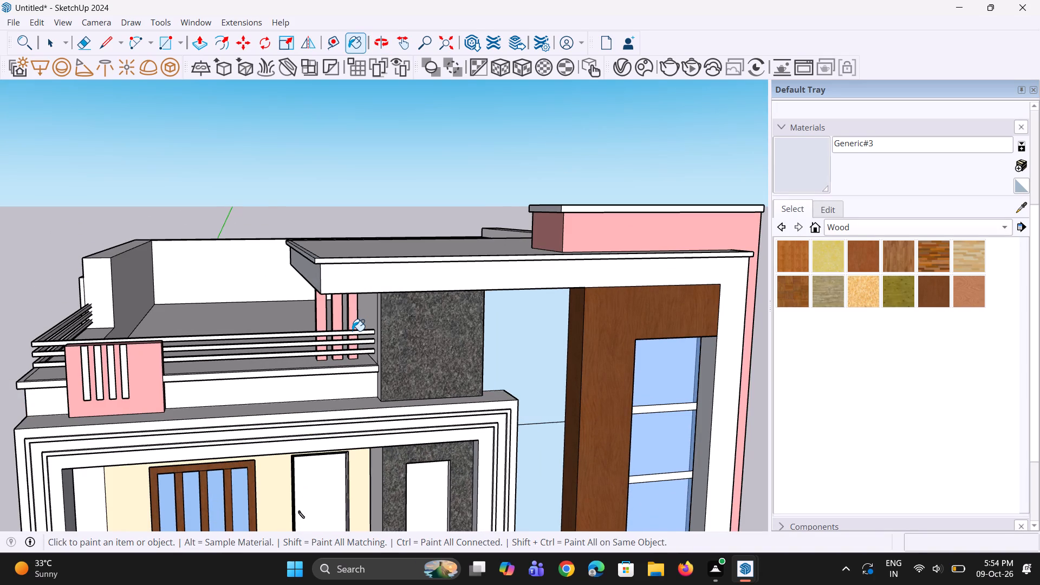
key("space")
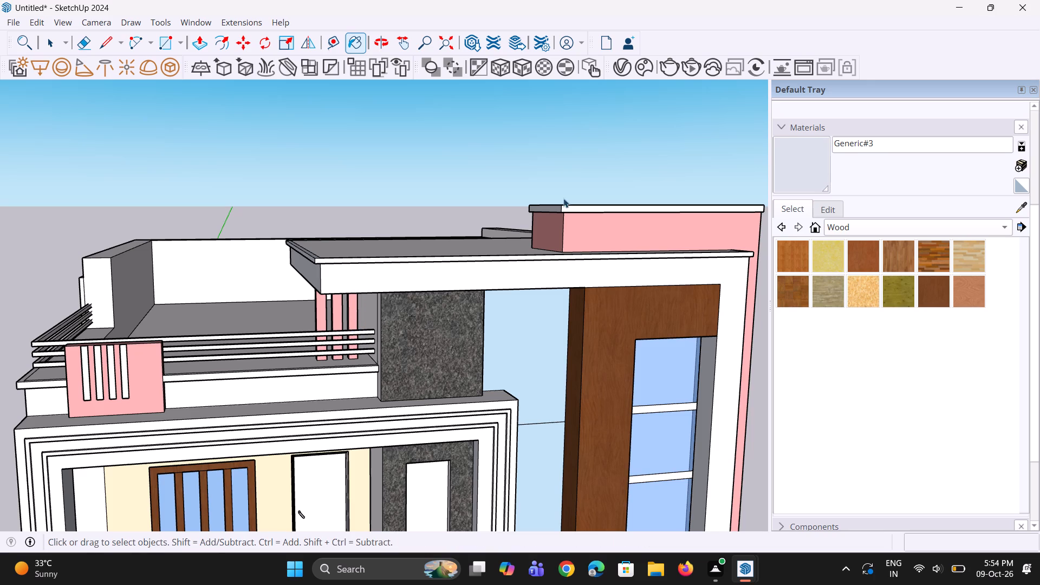
key("space")
left_click(866, 223)
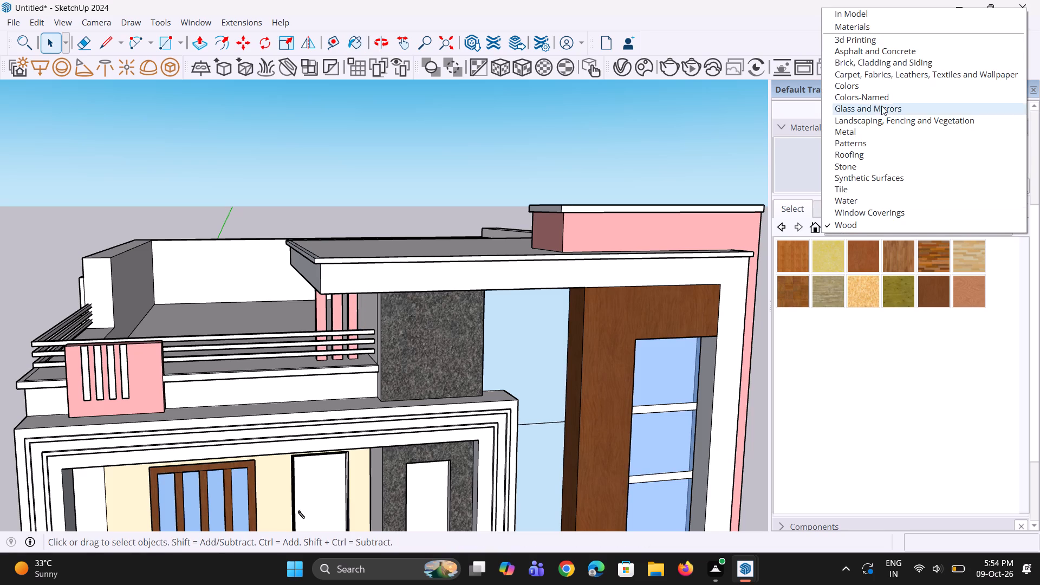
left_click(886, 90)
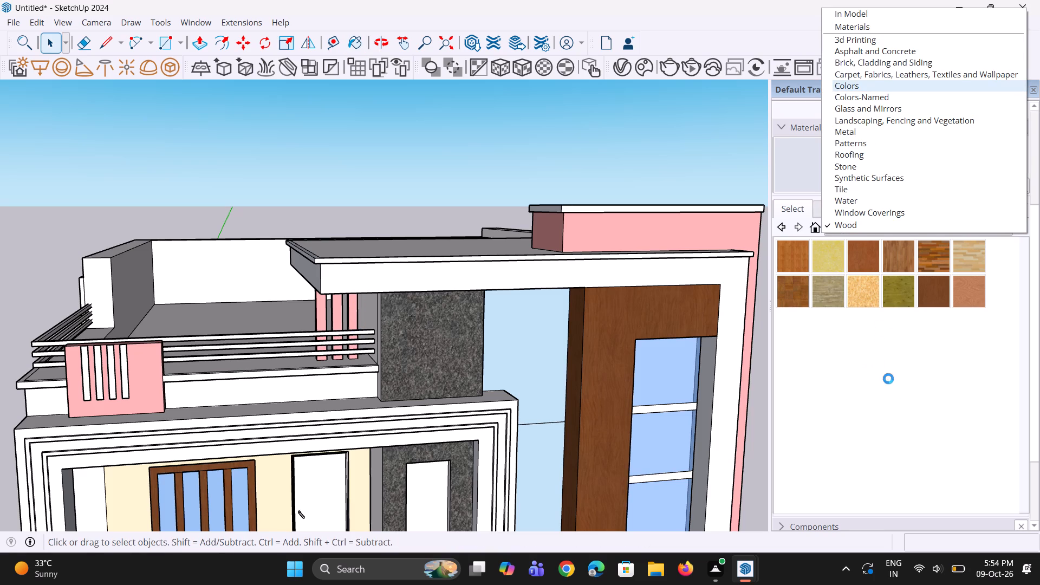
scroll(856, 400, "down", 2)
scroll(900, 402, "down", 13)
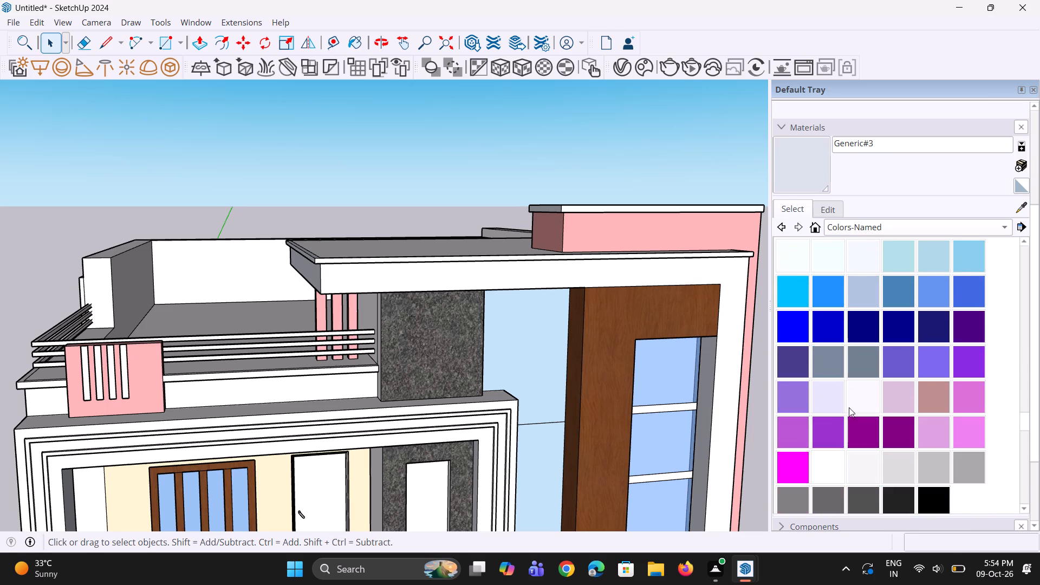
scroll(849, 407, "down", 5)
left_click(805, 368)
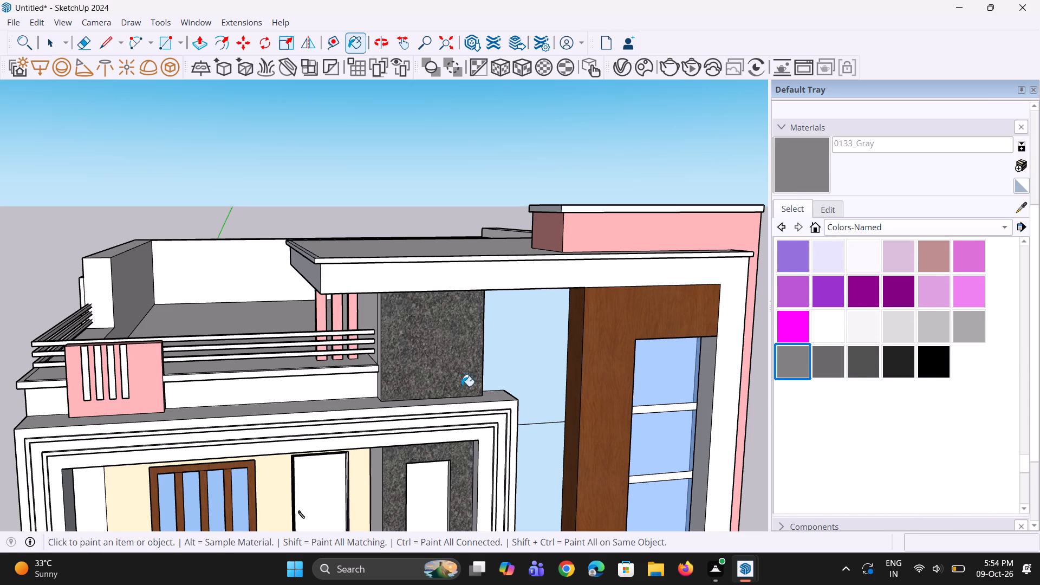
left_click(862, 372)
scroll(308, 361, "up", 5)
left_click(346, 326)
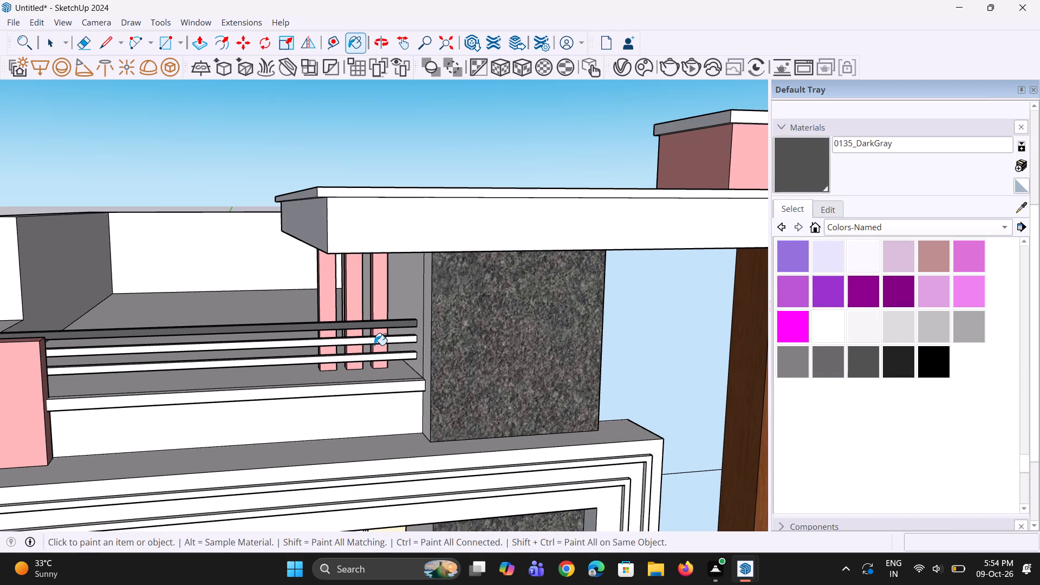
left_click(379, 343)
left_click(389, 362)
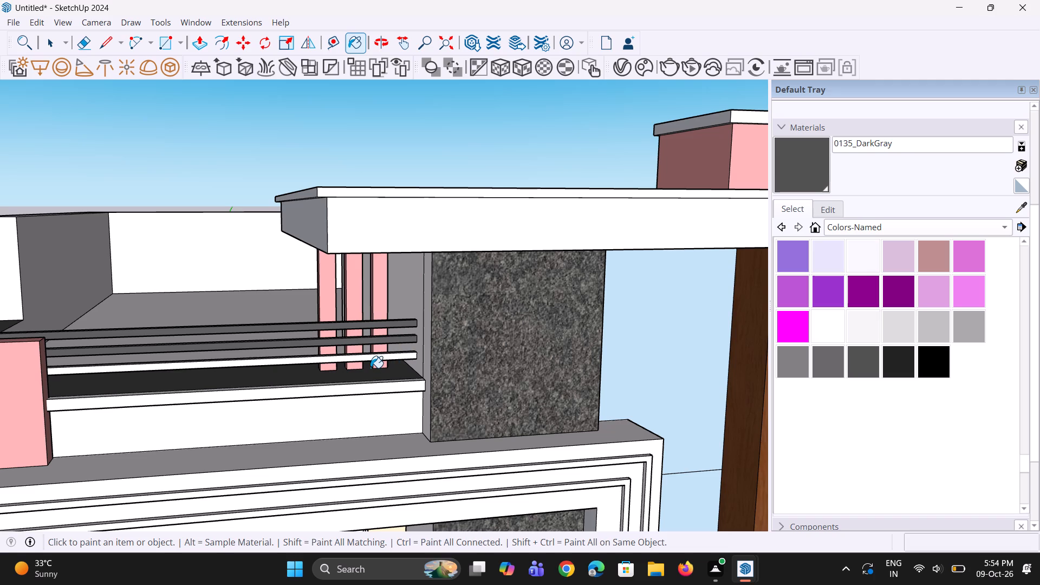
key("ctrl+z")
scroll(366, 374, "up", 2)
left_click(383, 356)
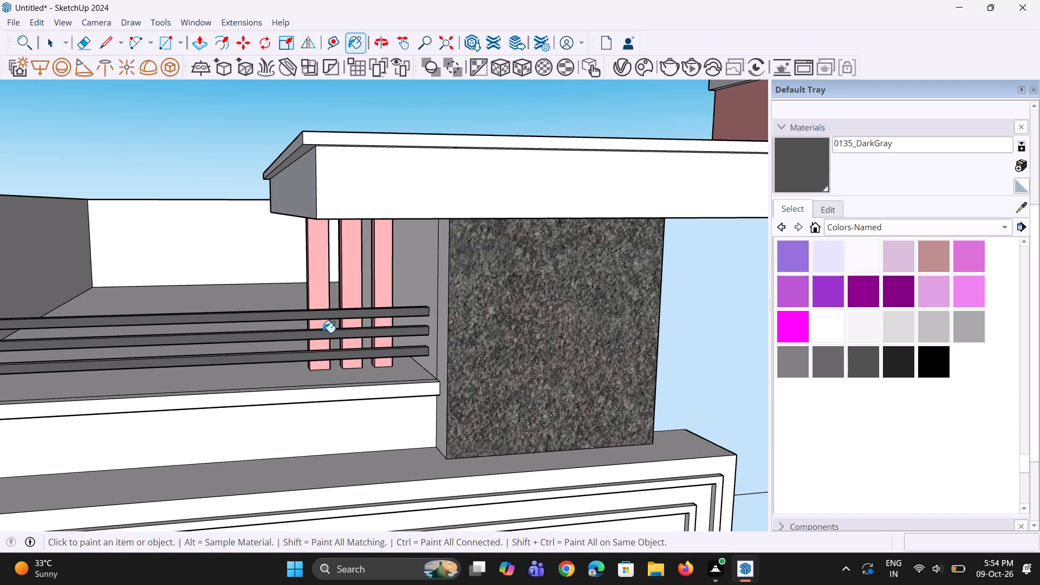
Paint the top faces of the three front terrace railing bars with 0135_DarkGray.
middle_click_drag(322, 333, 341, 415)
scroll(359, 341, "up", 5)
left_click(368, 334)
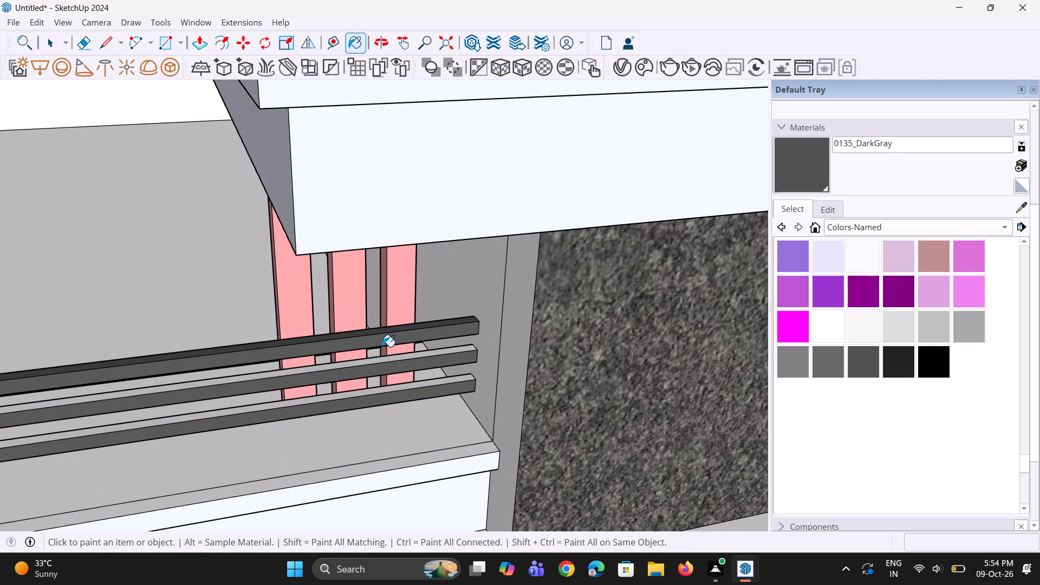
left_click(394, 356)
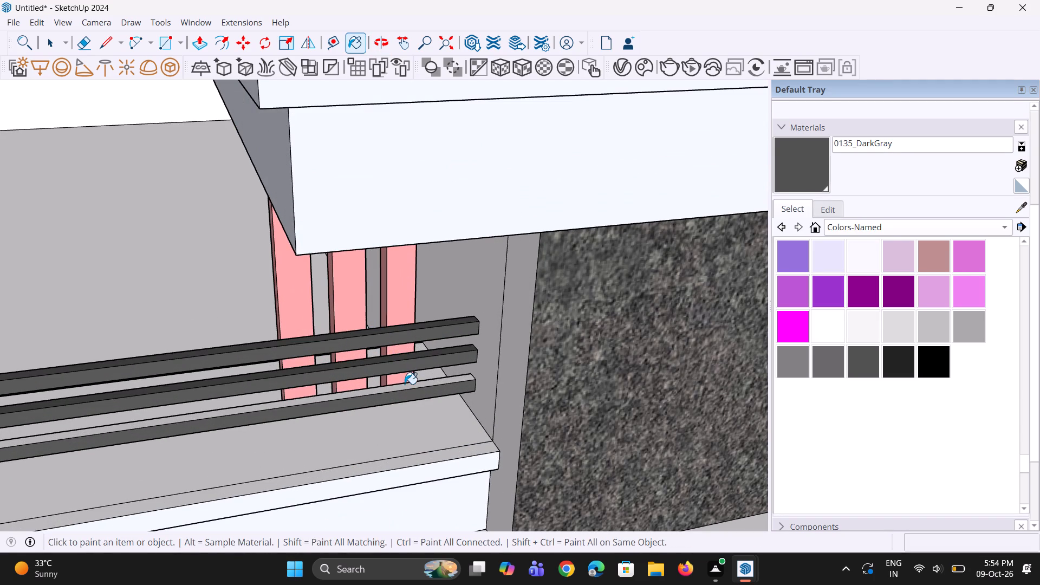
left_click(405, 387)
Paint the top and outer faces of the three side terrace railing bars with 0135_DarkGray.
scroll(502, 369, "down", 7)
scroll(395, 298, "down", 3)
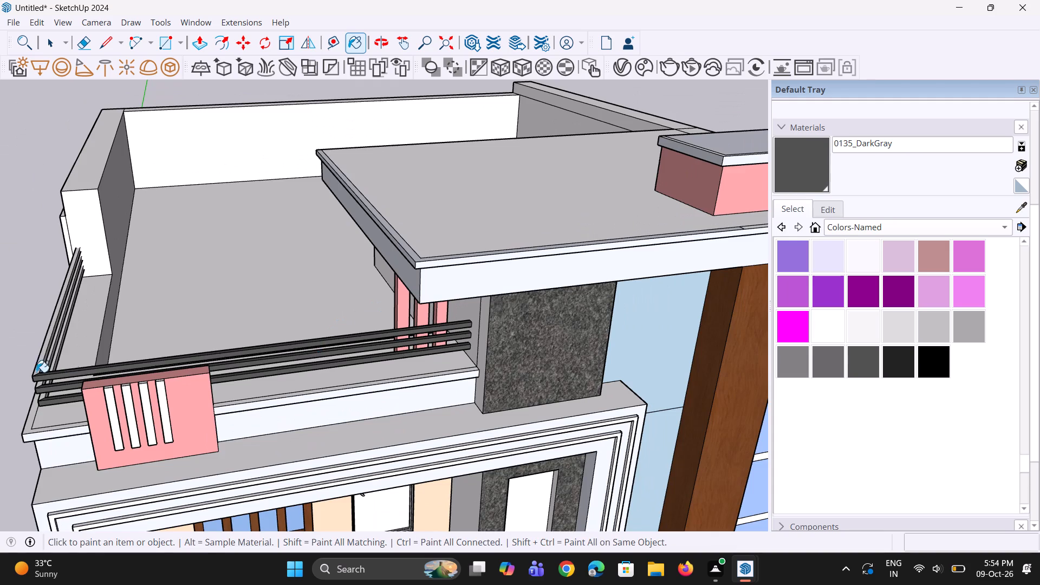
middle_click_drag(47, 368, 196, 335)
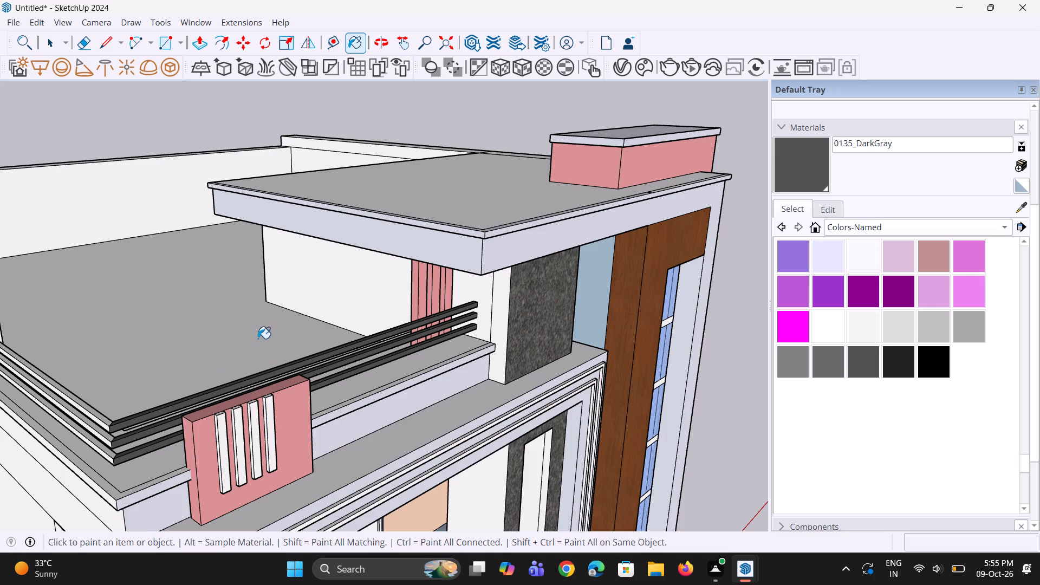
scroll(90, 425, "up", 2)
left_click(100, 414)
middle_click_drag(92, 452, 136, 439)
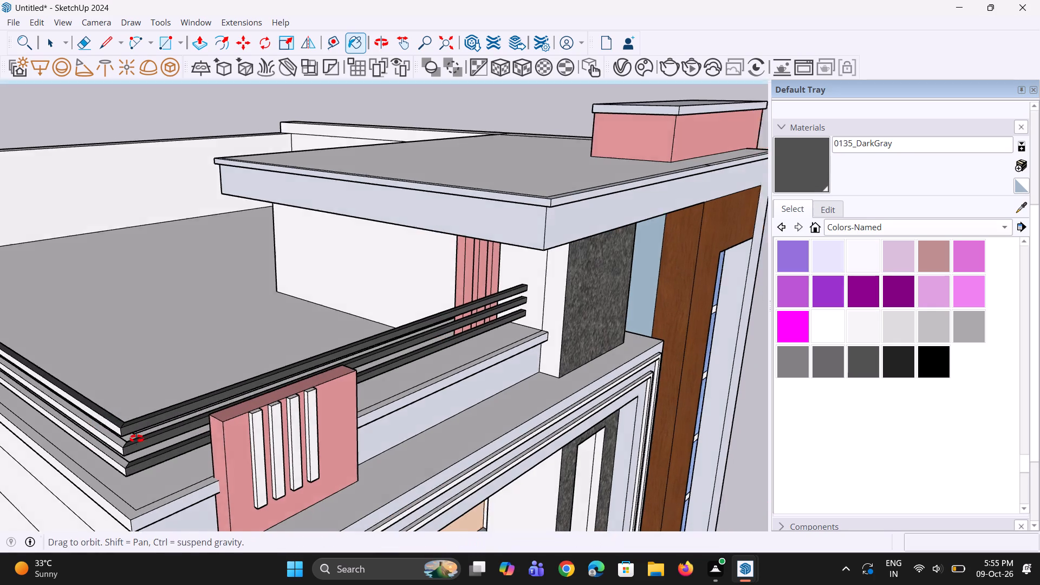
middle_click_drag(136, 439, 169, 420)
scroll(169, 420, "up", 1)
left_click(191, 400)
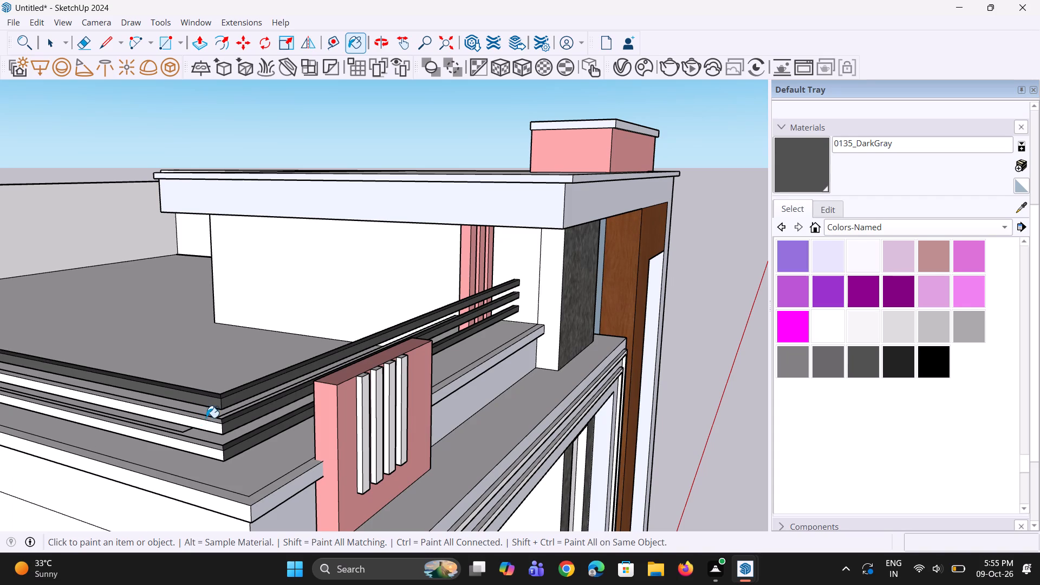
left_click(206, 418)
left_click(212, 431)
left_click(209, 454)
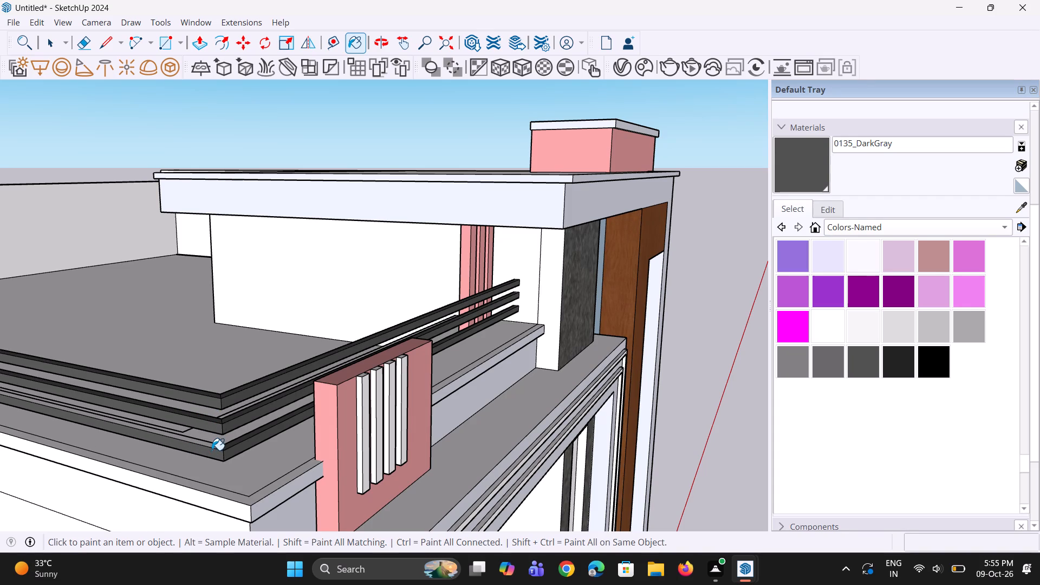
left_click(213, 447)
Paint the inner faces of the three side terrace railing bars with 0135_DarkGray.
middle_click_drag(231, 425, 268, 475)
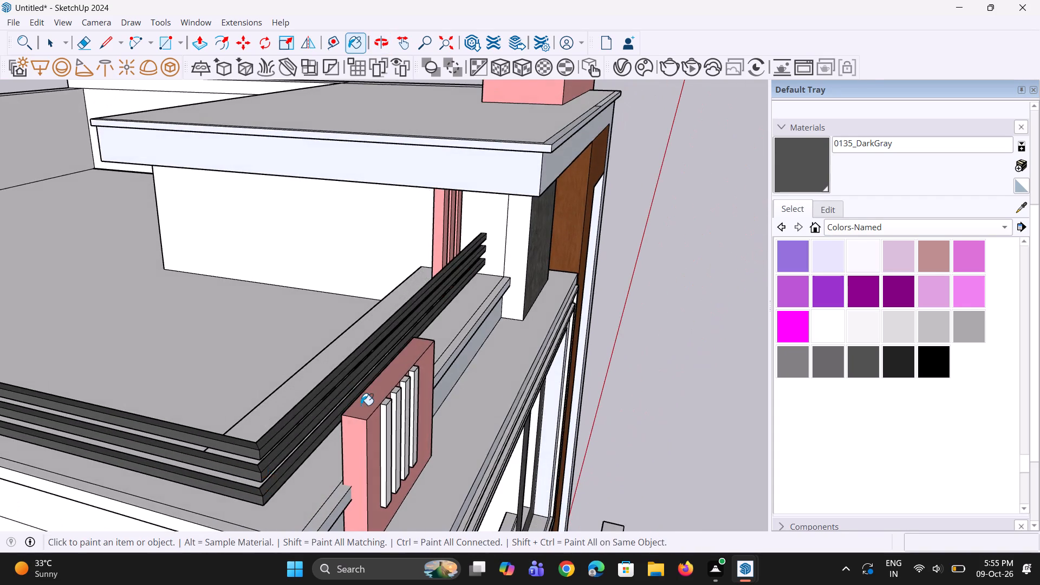
scroll(365, 404, "down", 8)
scroll(415, 395, "down", 3)
middle_click_drag(335, 393, 41, 418)
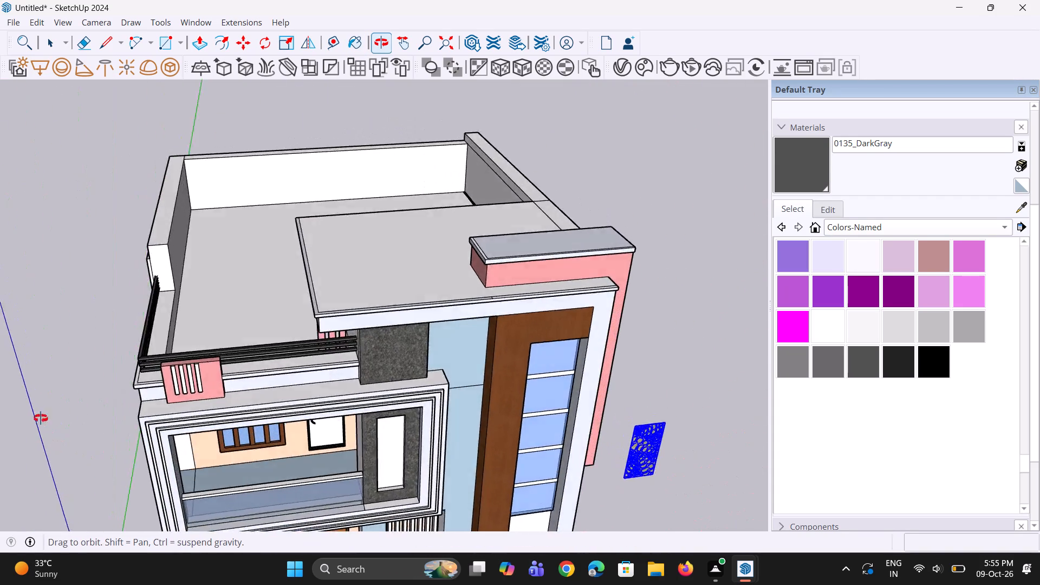
middle_click_drag(41, 418, 23, 368)
scroll(159, 302, "up", 17)
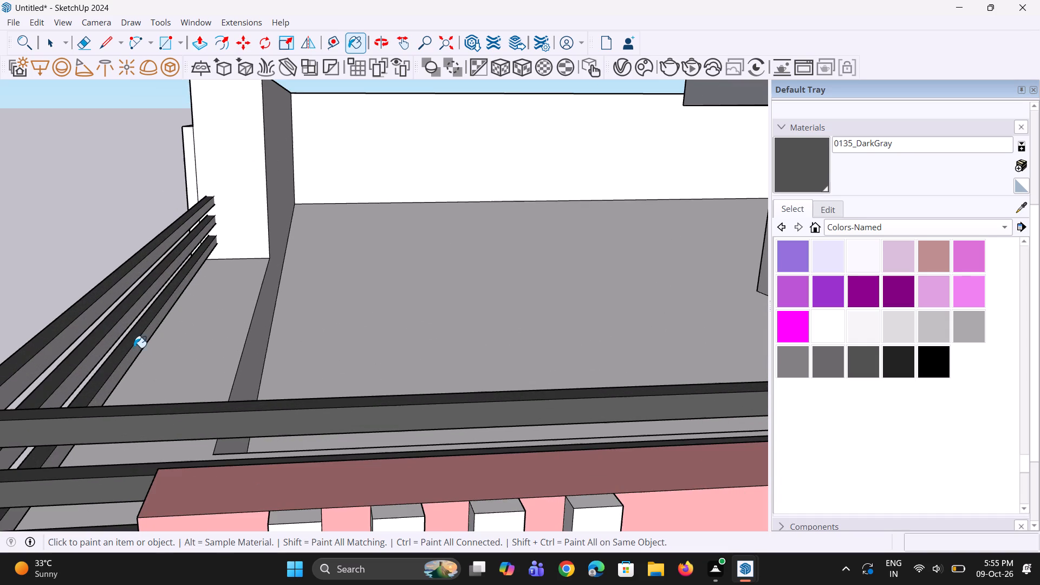
left_click(134, 349)
left_click(129, 318)
left_click(120, 287)
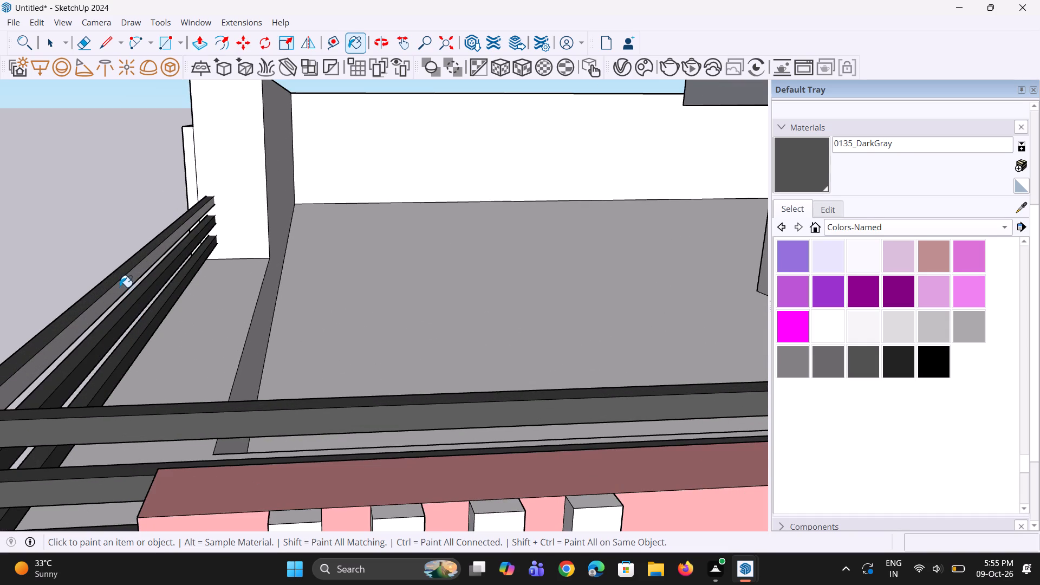
scroll(162, 334, "down", 8)
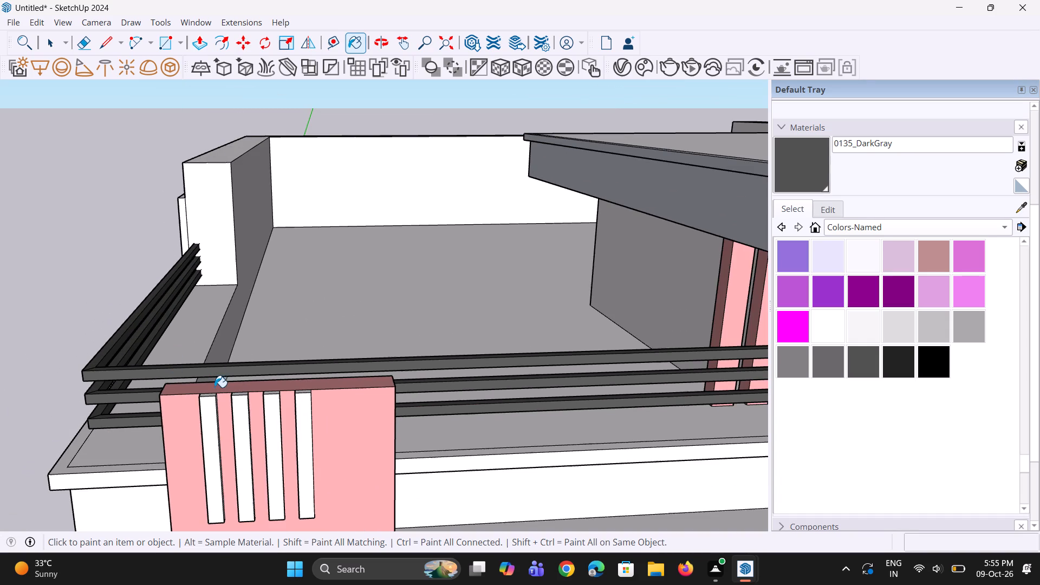
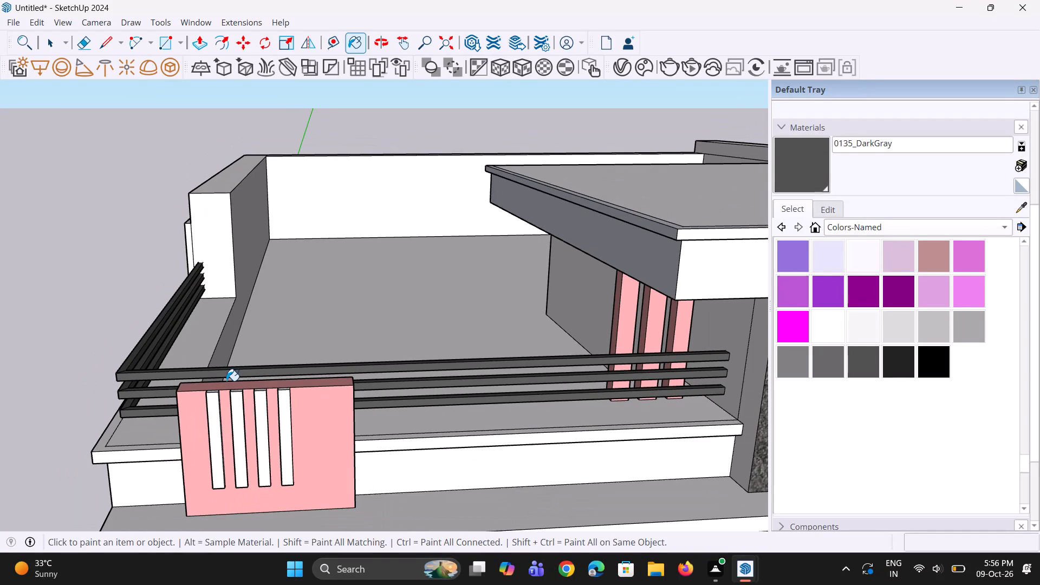
Review the full front elevation of the house, from the painted terrace railings down to the boundary wall.
scroll(226, 381, "down", 7)
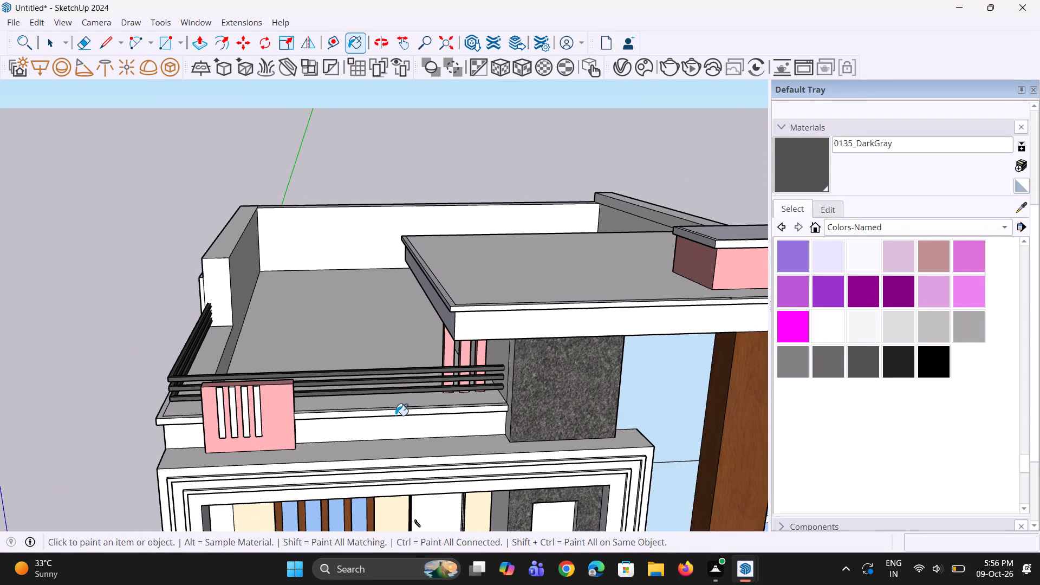
middle_click_drag(404, 415, 398, 355)
scroll(392, 353, "down", 8)
middle_click_drag(419, 313, 420, 349)
scroll(358, 350, "down", 4)
middle_click_drag(352, 347, 343, 382)
scroll(362, 471, "up", 8)
middle_click_drag(381, 484, 402, 459)
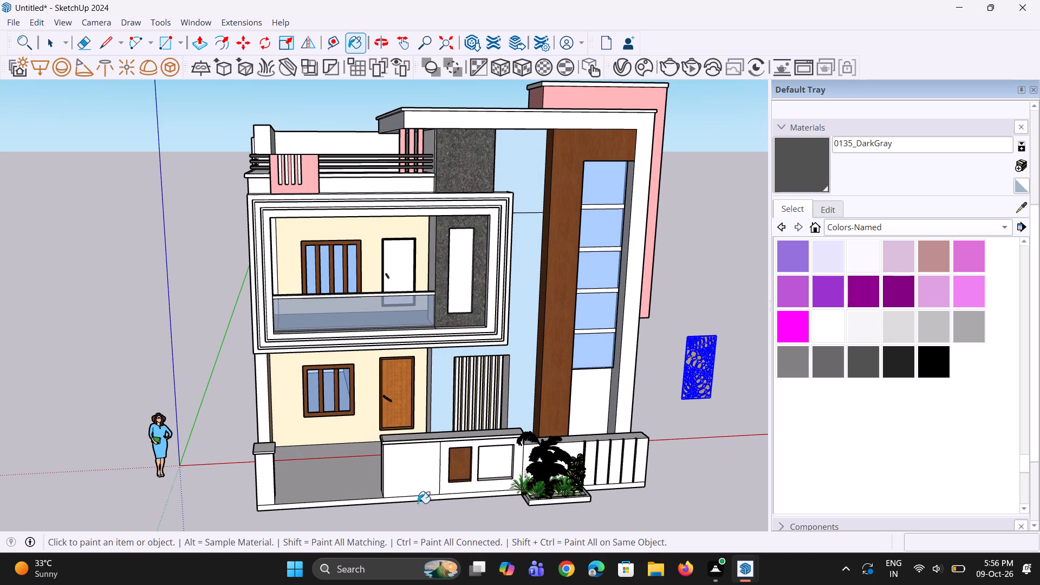
middle_click_drag(401, 472, 381, 443)
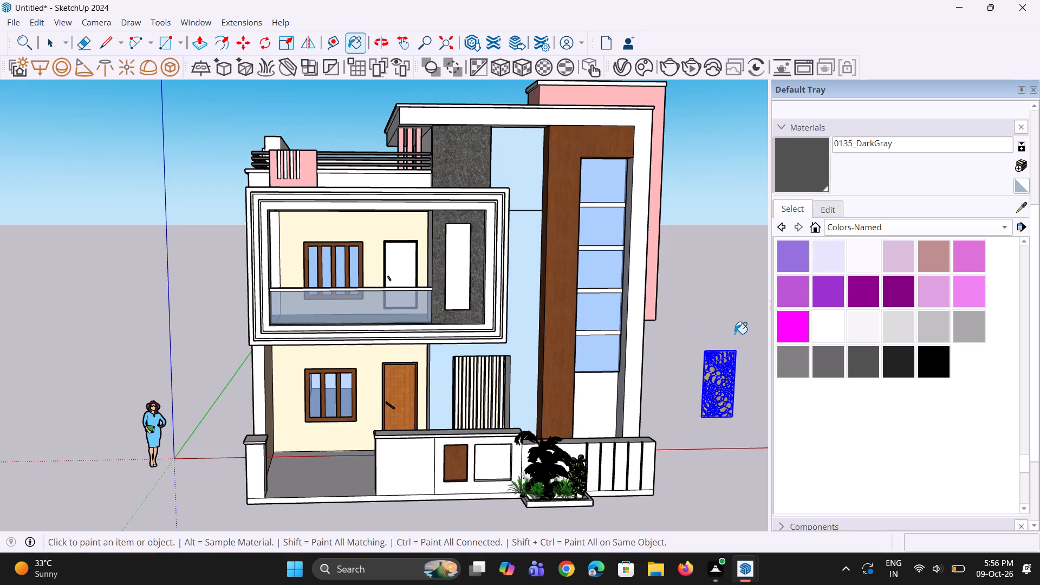
middle_click_drag(729, 322, 662, 321)
Create a generic V-Ray material with a peach diffuse colour of about R 0.941, G 0.716, B 0.532.
left_click(615, 71)
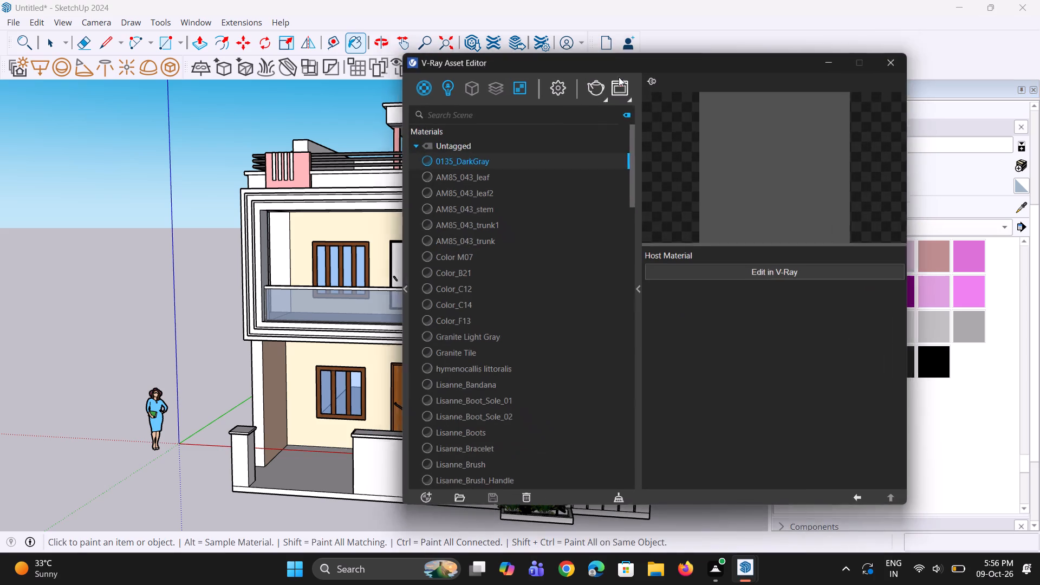
right_click(420, 83)
left_click(438, 108)
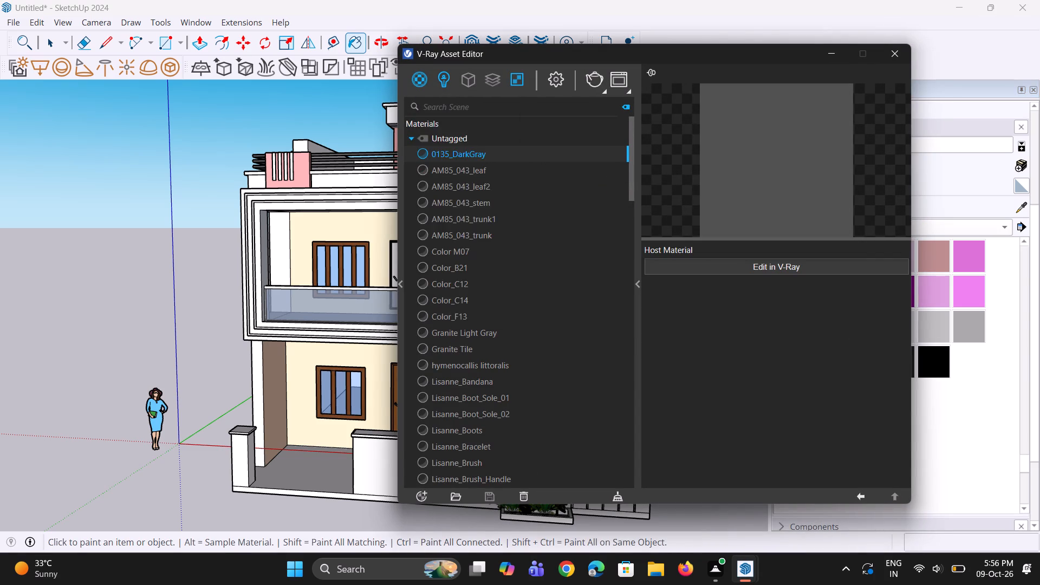
left_click(754, 308)
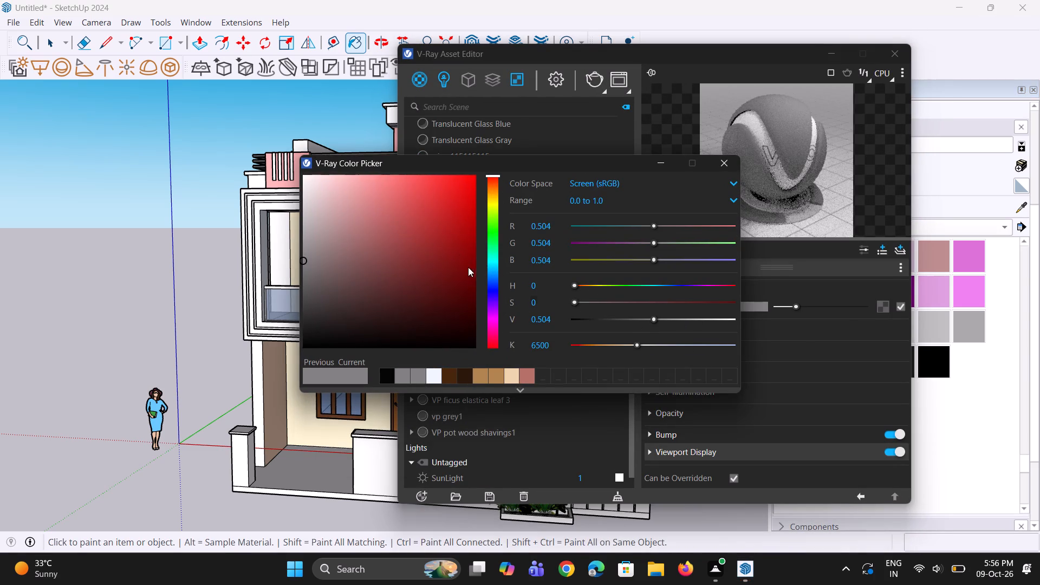
left_click_drag(498, 175, 500, 188)
left_click_drag(401, 201, 370, 193)
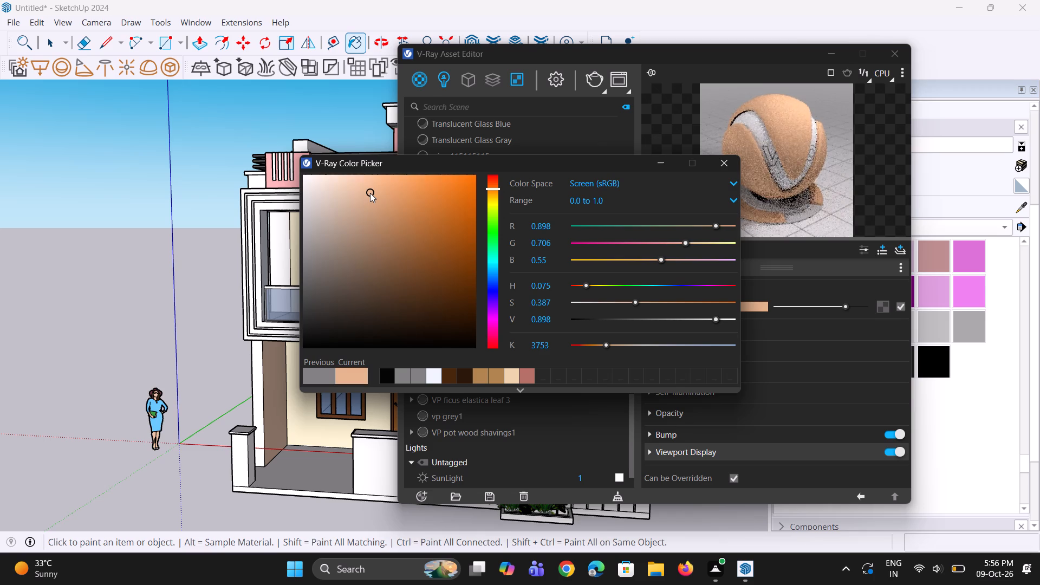
left_click_drag(370, 193, 370, 222)
left_click_drag(368, 214, 374, 184)
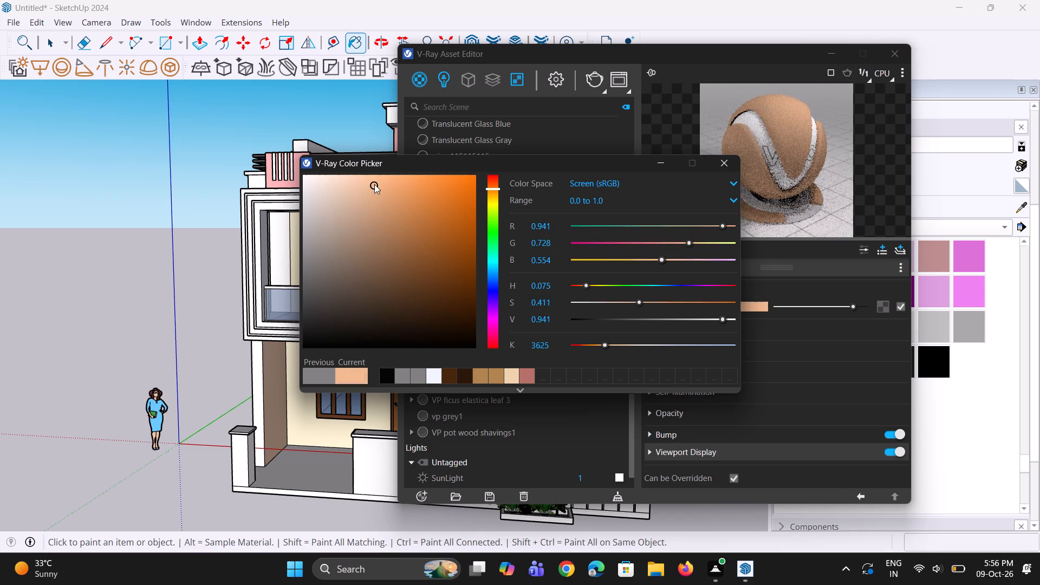
left_click_drag(374, 184, 378, 186)
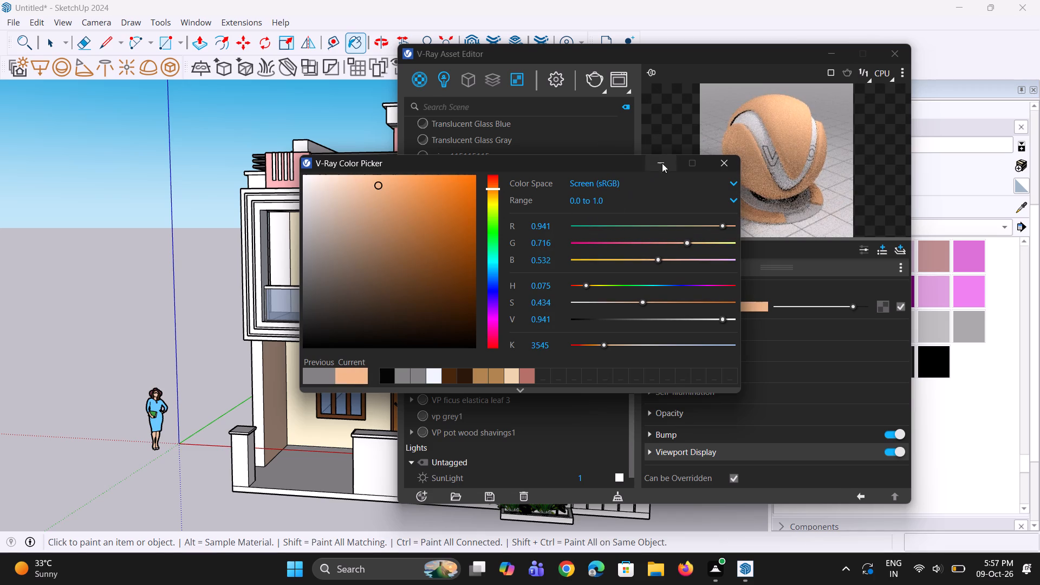
left_click(666, 161)
Give the peach material a mid-grey reflection colour and a reflection glossiness of 0.95, leaving the V-Ray Asset Editor minimized.
left_click_drag(727, 322, 734, 326)
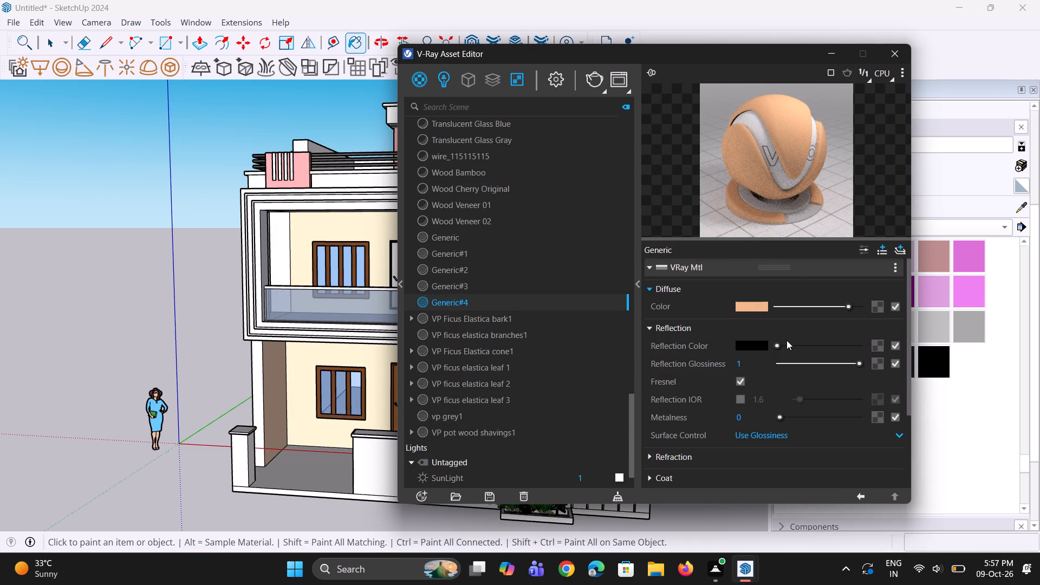
left_click_drag(782, 343, 794, 343)
left_click_drag(749, 364, 687, 364)
type("0.")
key("9")
key("5")
key("Return")
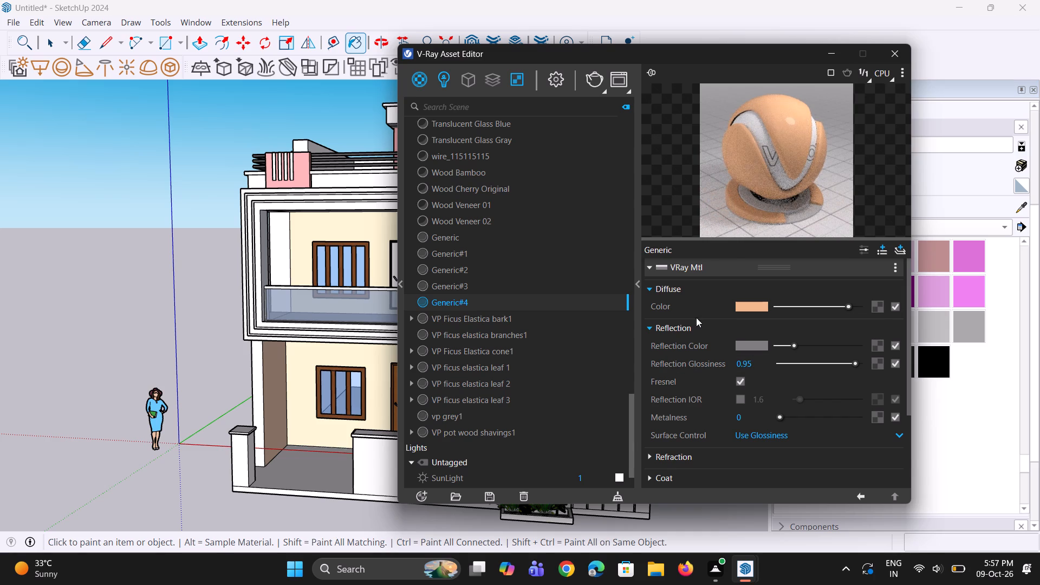
left_click(784, 186)
left_click(829, 53)
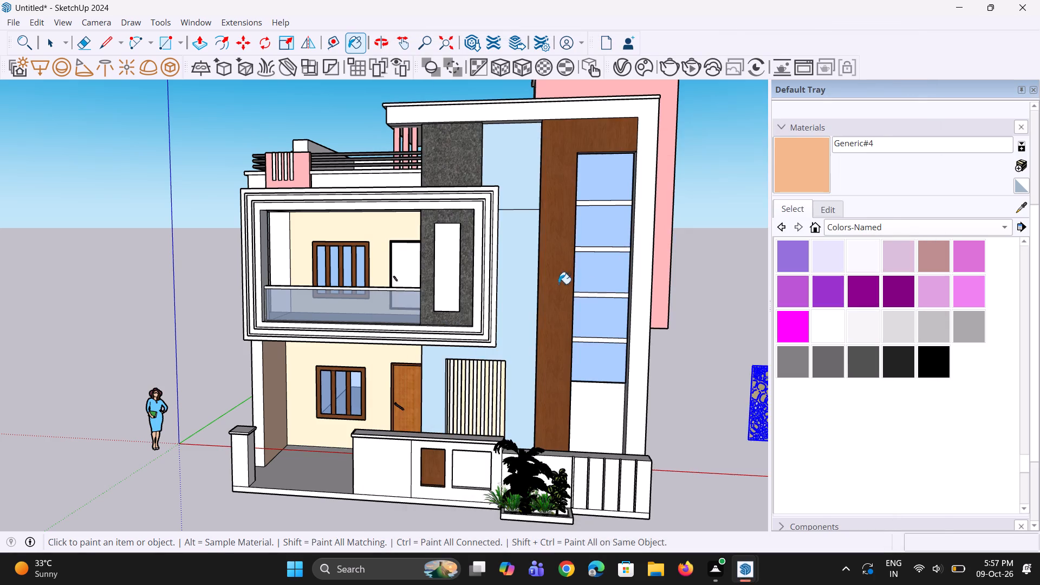
Paint the narrow front face of the ground-floor porch's side wall with the new peach material.
middle_click_drag(544, 293, 448, 308)
scroll(316, 381, "up", 2)
left_click_drag(298, 388, 298, 393)
middle_click_drag(288, 412, 408, 420)
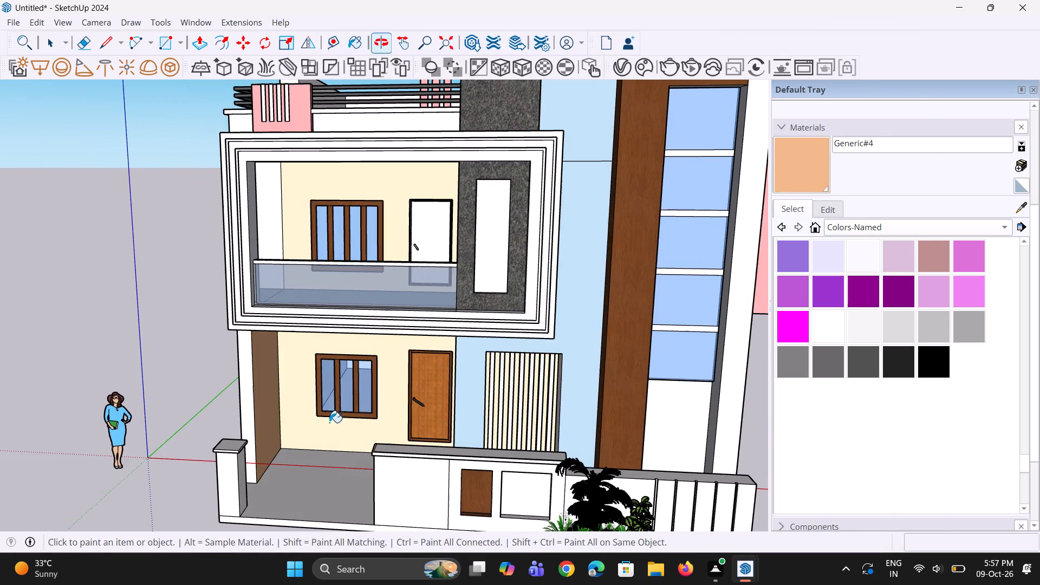
left_click(249, 405)
Sample Wood Veneer 01 from the tall column and paint the front and side of the ground-floor niche slat nearest that column.
middle_click_drag(224, 398, 441, 388)
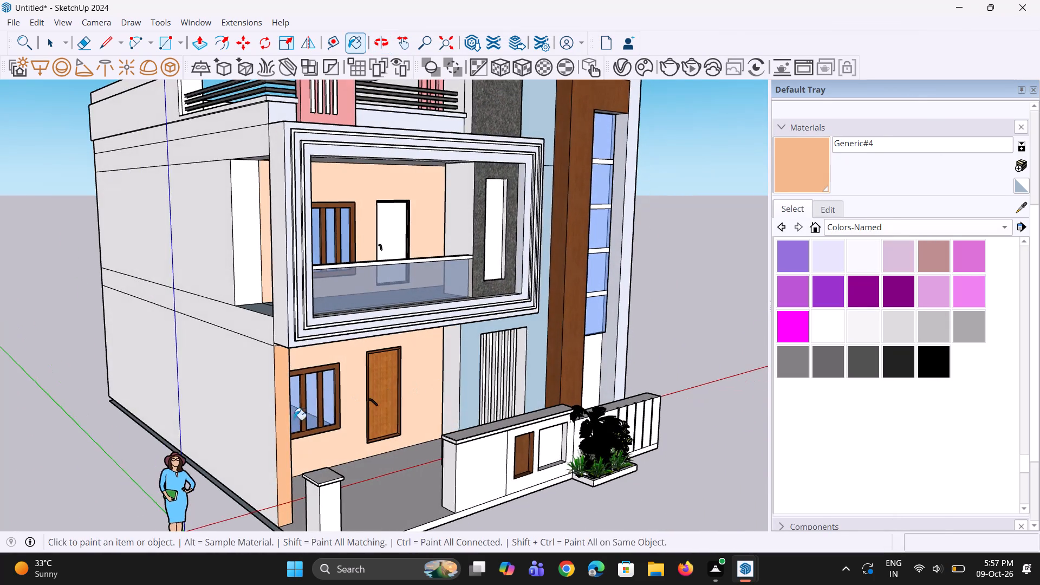
scroll(290, 412, "down", 3)
middle_click_drag(425, 393, 325, 357)
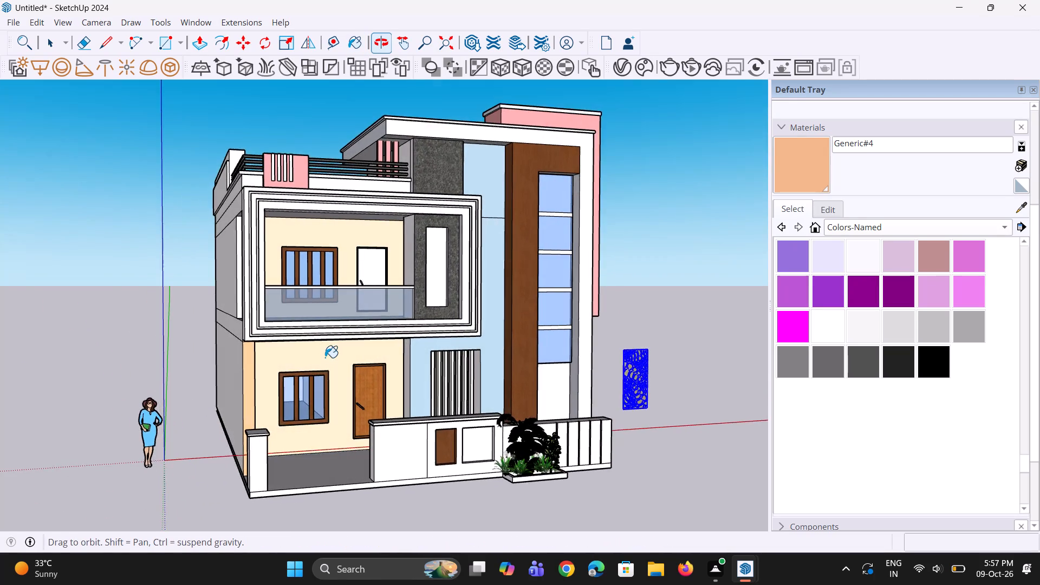
scroll(333, 397, "up", 5)
scroll(447, 364, "down", 3)
middle_click_drag(528, 361, 523, 361)
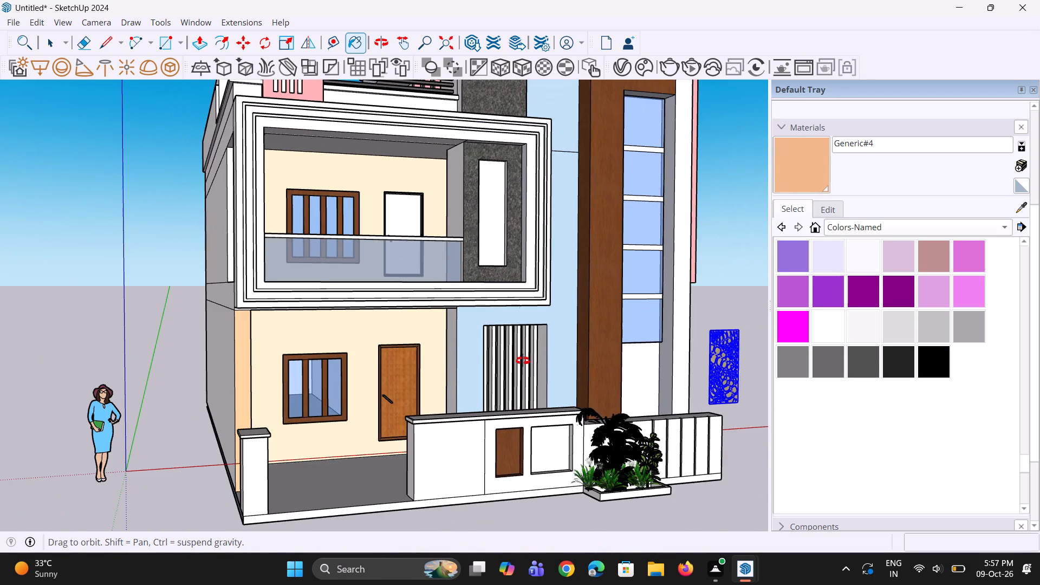
middle_click_drag(523, 361, 499, 352)
scroll(520, 386, "up", 3)
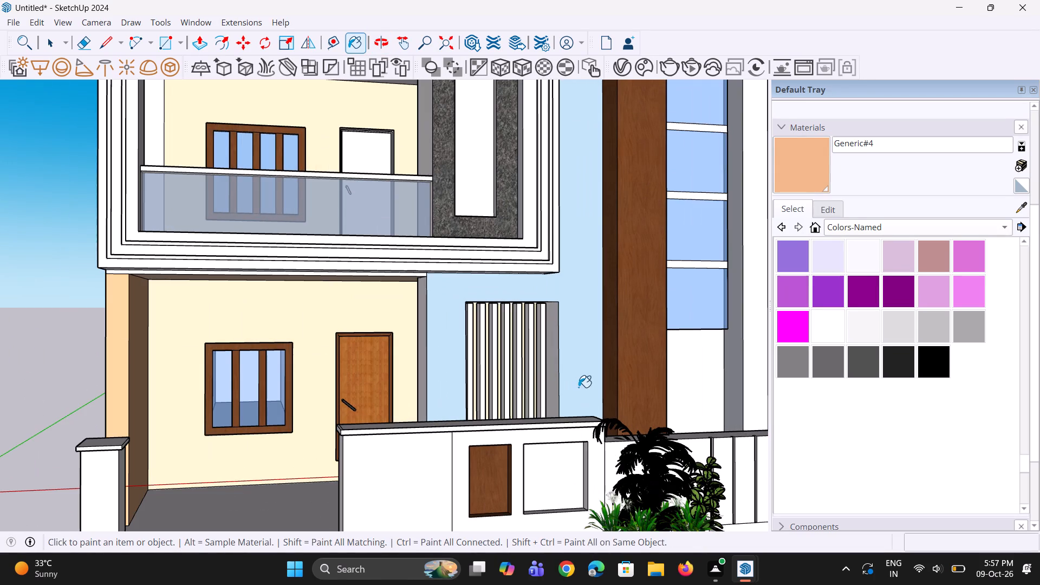
key("space")
left_click(1019, 204)
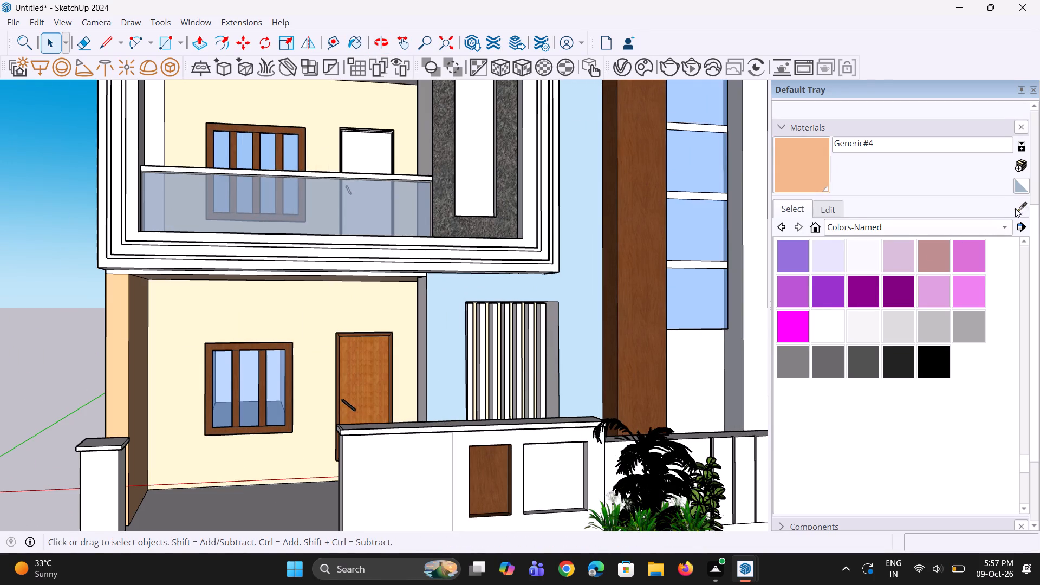
left_click(634, 335)
scroll(529, 382, "up", 9)
left_click(550, 367)
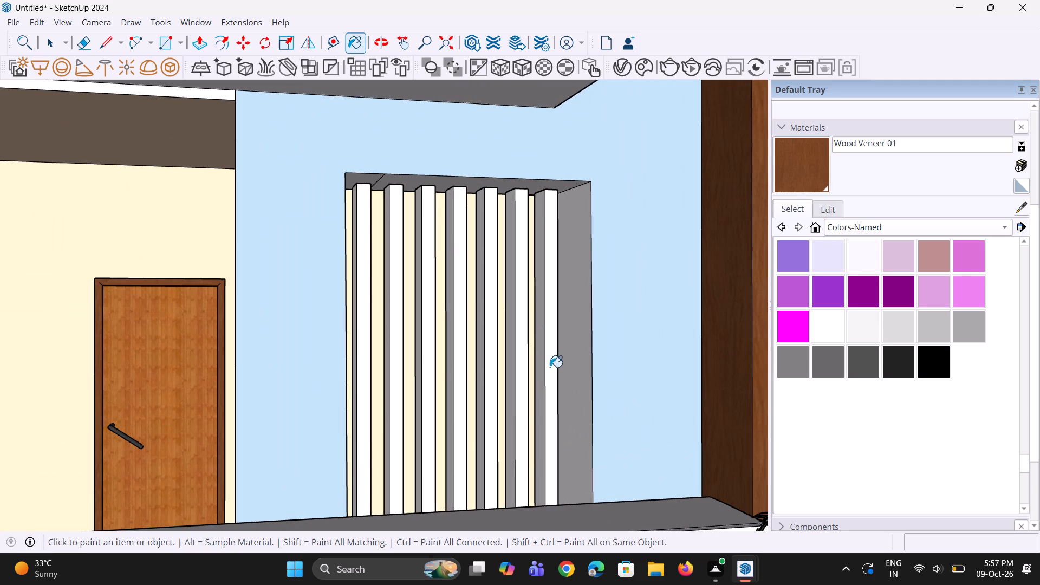
left_click(544, 355)
left_click(532, 350)
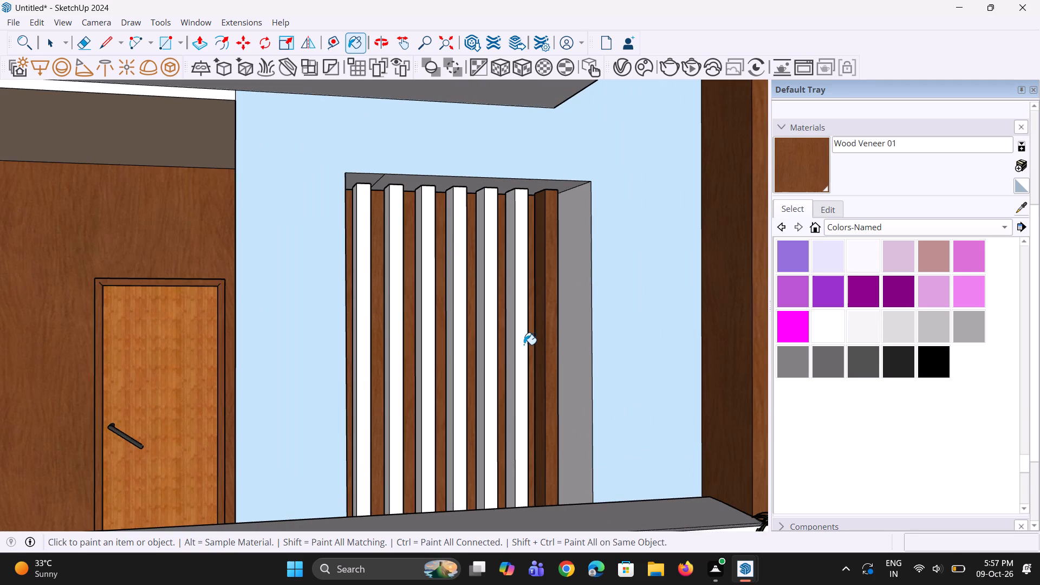
key("ctrl+z")
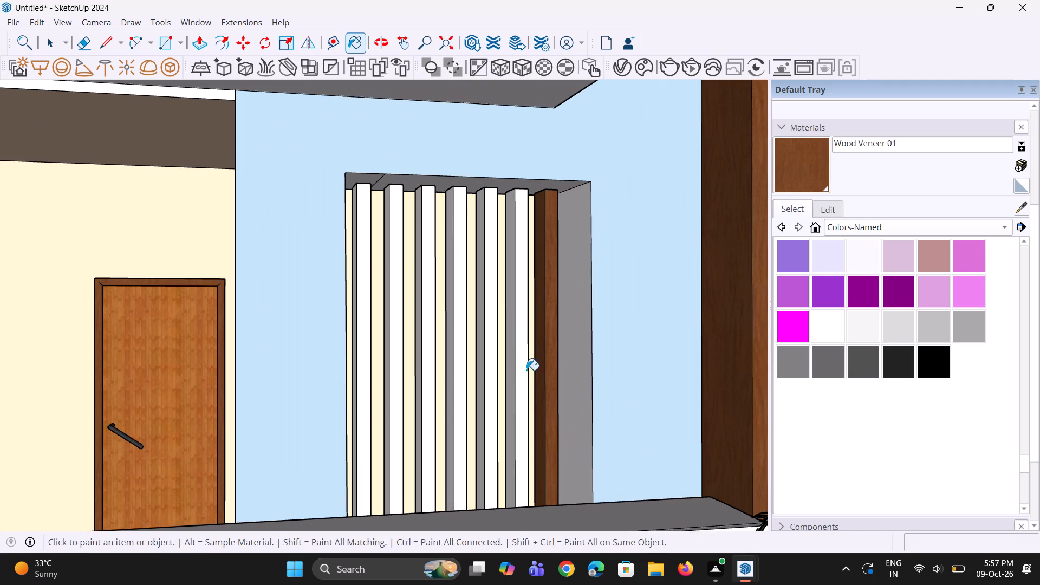
Paint the front and visible side faces of the next three niche slats toward the door with Wood Veneer 01.
left_click(524, 368)
left_click(513, 351)
scroll(495, 348, "up", 1)
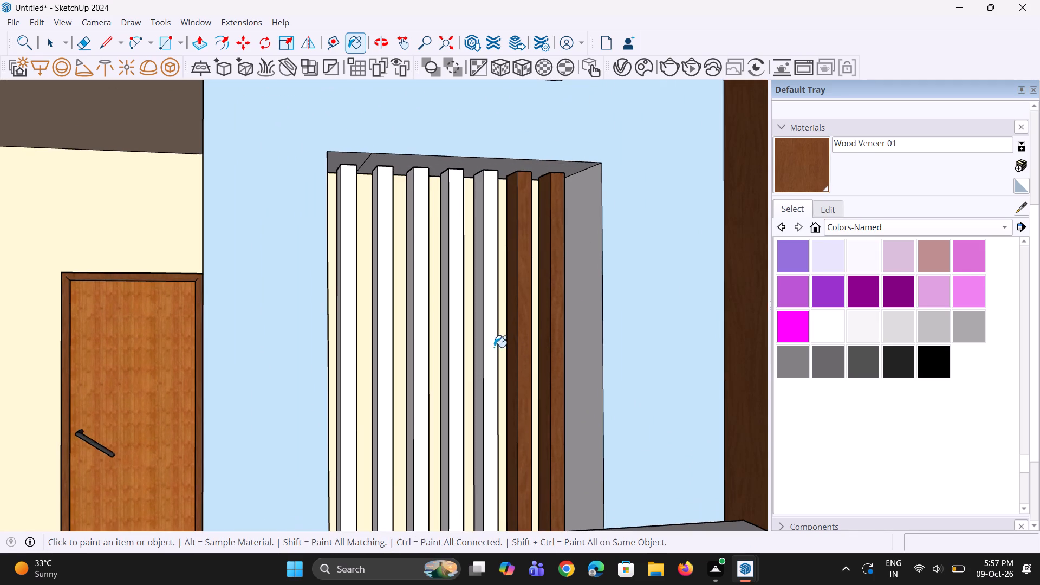
left_click(492, 345)
left_click(478, 324)
left_click(456, 328)
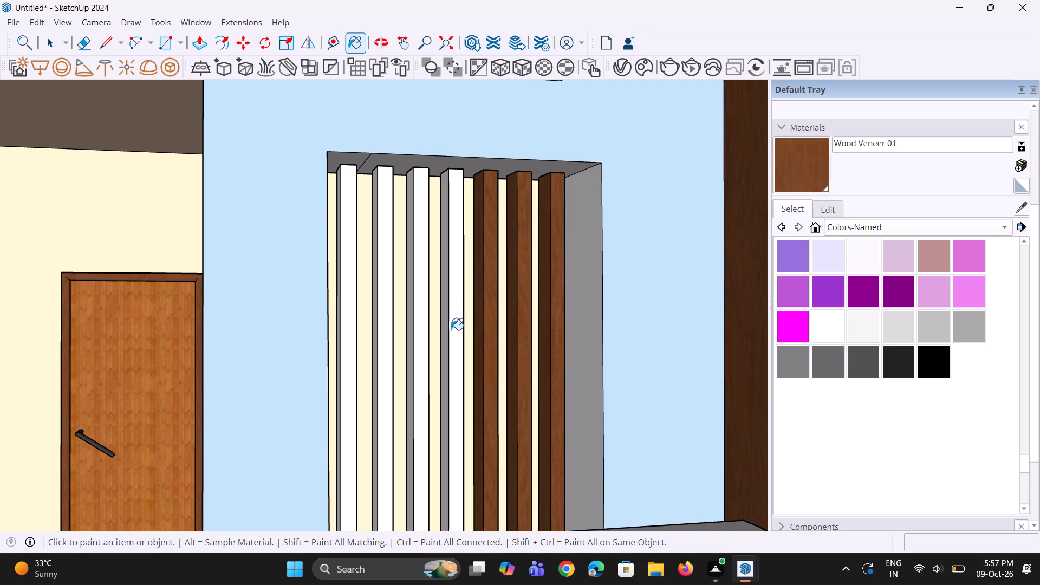
left_click(445, 325)
Paint the front and visible side faces of the last three niche slats, nearest the door, with Wood Veneer 01.
left_click(422, 342)
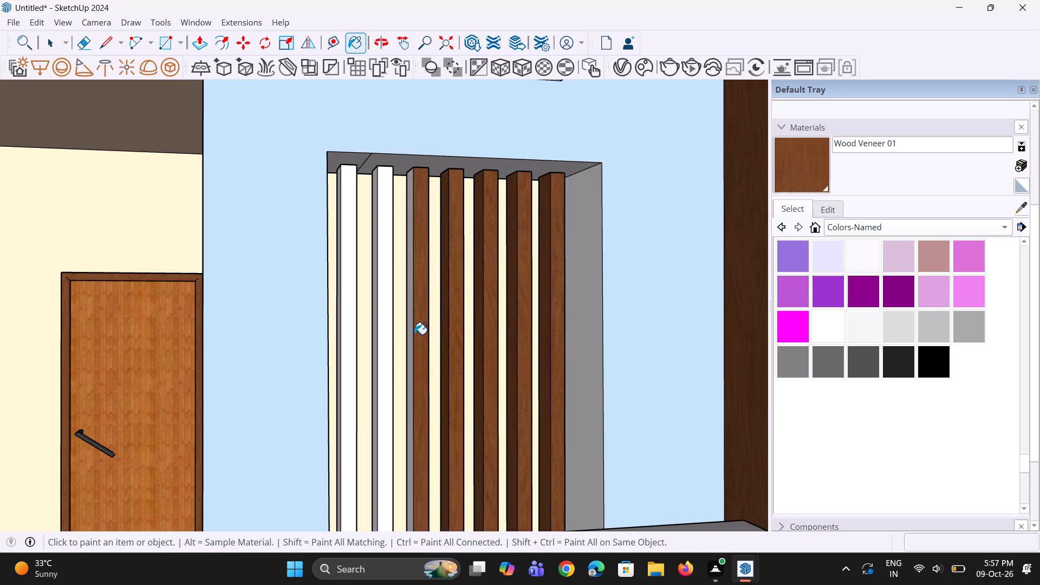
left_click(413, 329)
scroll(368, 339, "up", 3)
left_click(433, 337)
left_click(398, 351)
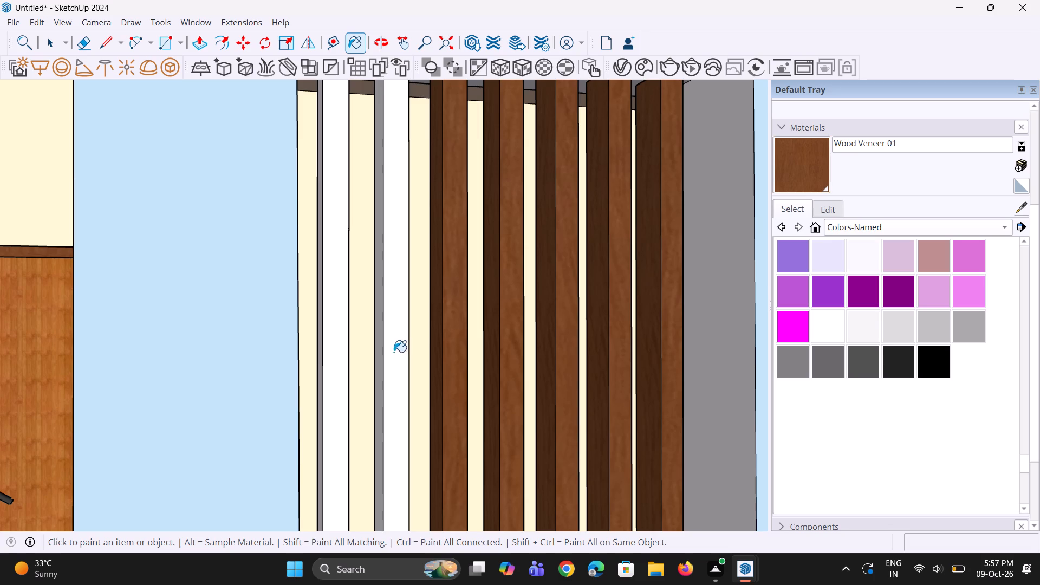
left_click(379, 341)
left_click(339, 370)
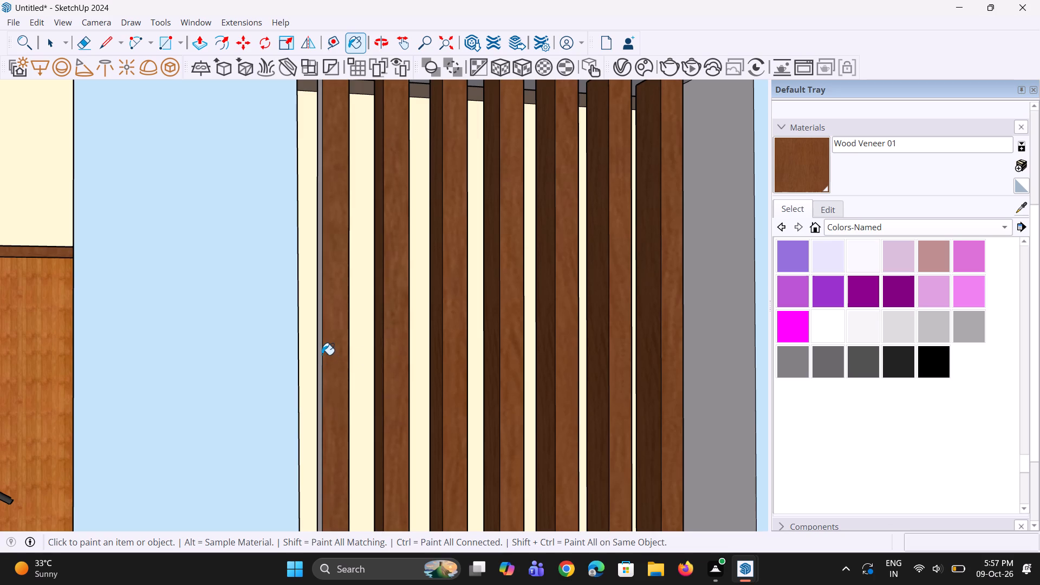
left_click(321, 352)
From inside the porch, paint the unpainted inner faces of the first three slats beside the niche's white jamb with Wood Veneer 01.
scroll(354, 367, "down", 3)
scroll(414, 381, "down", 4)
middle_click_drag(249, 389, 354, 416)
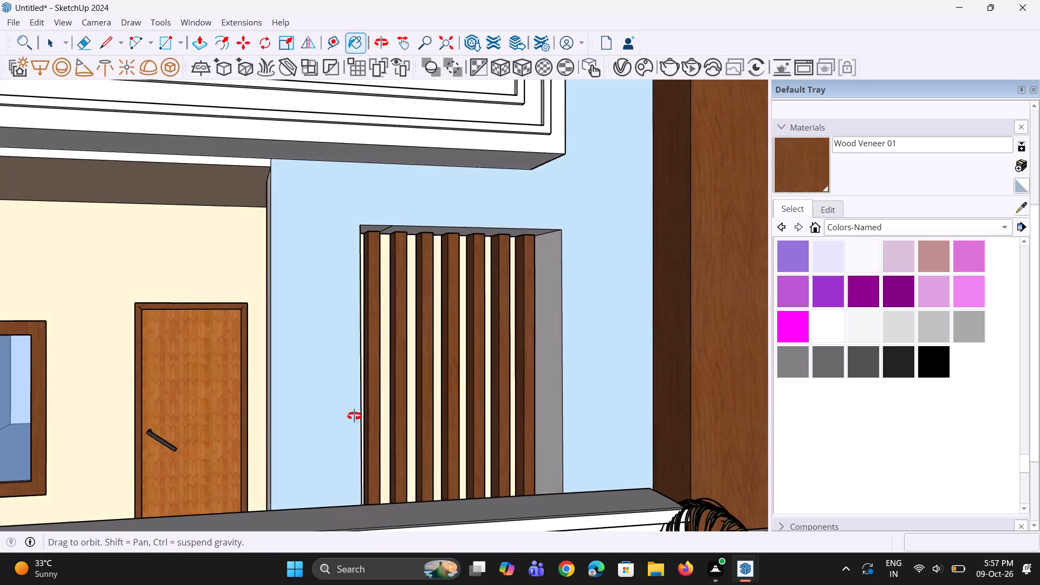
middle_click_drag(354, 416, 517, 372)
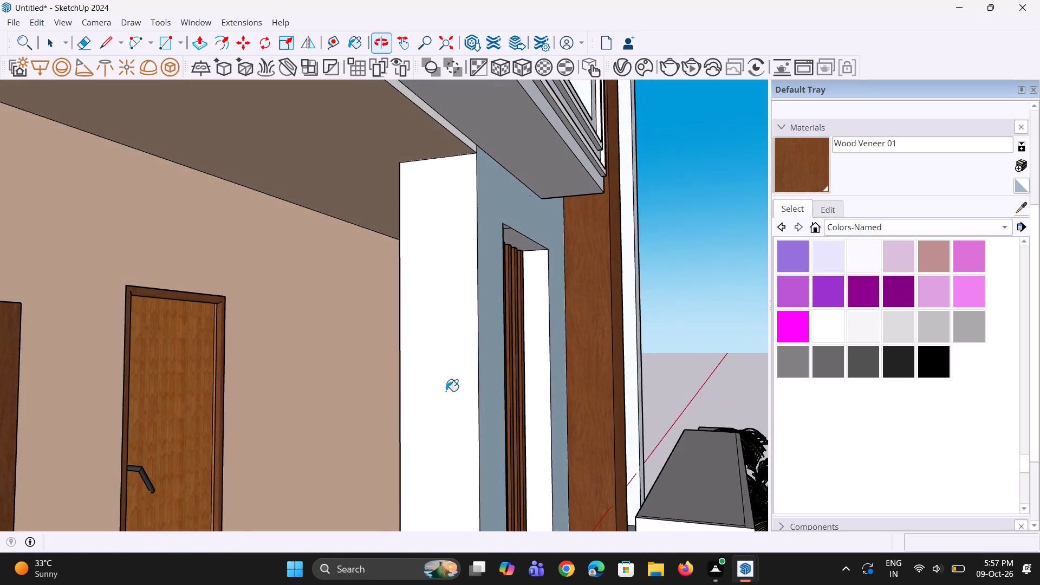
scroll(387, 391, "up", 7)
middle_click_drag(406, 404, 470, 415)
scroll(449, 404, "down", 3)
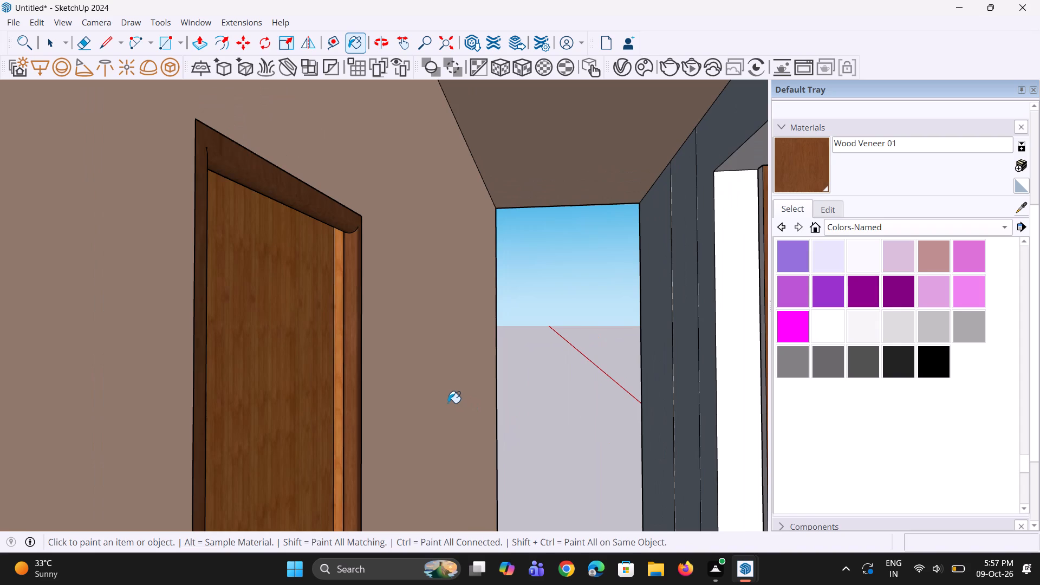
scroll(564, 409, "down", 1)
scroll(714, 402, "up", 2)
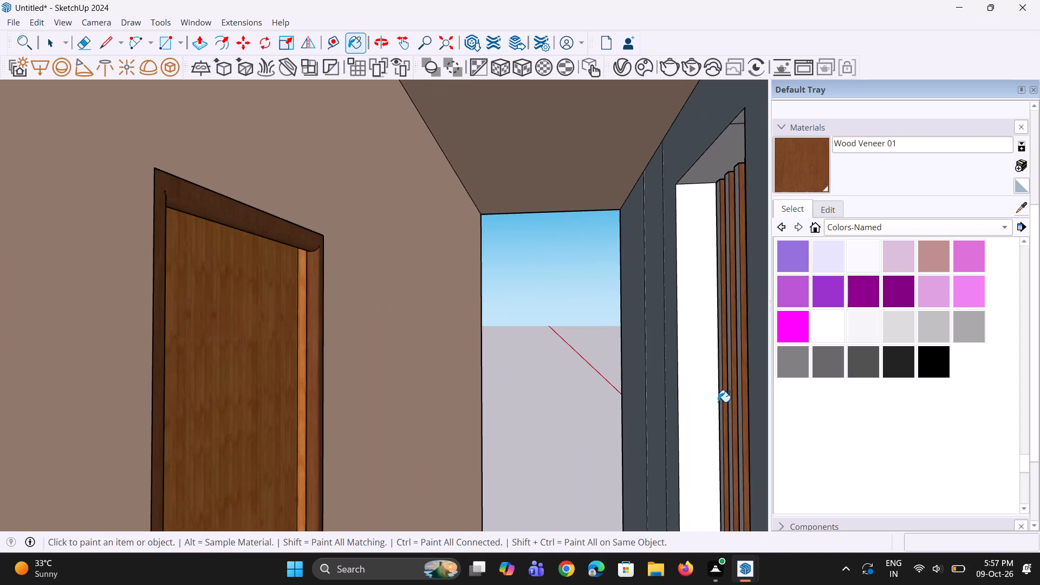
scroll(731, 401, "up", 6)
left_click(717, 387)
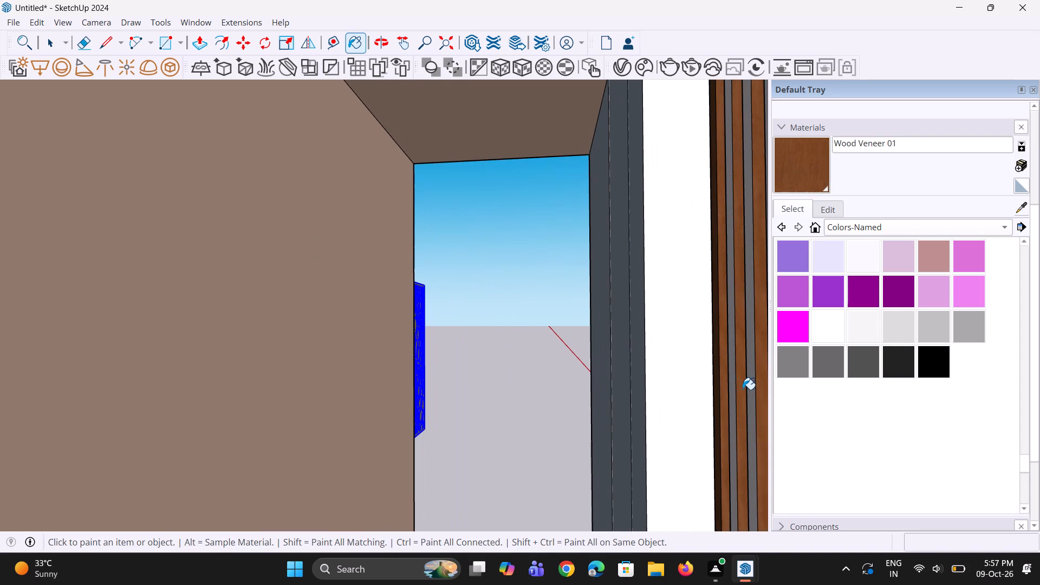
left_click(734, 386)
left_click(749, 388)
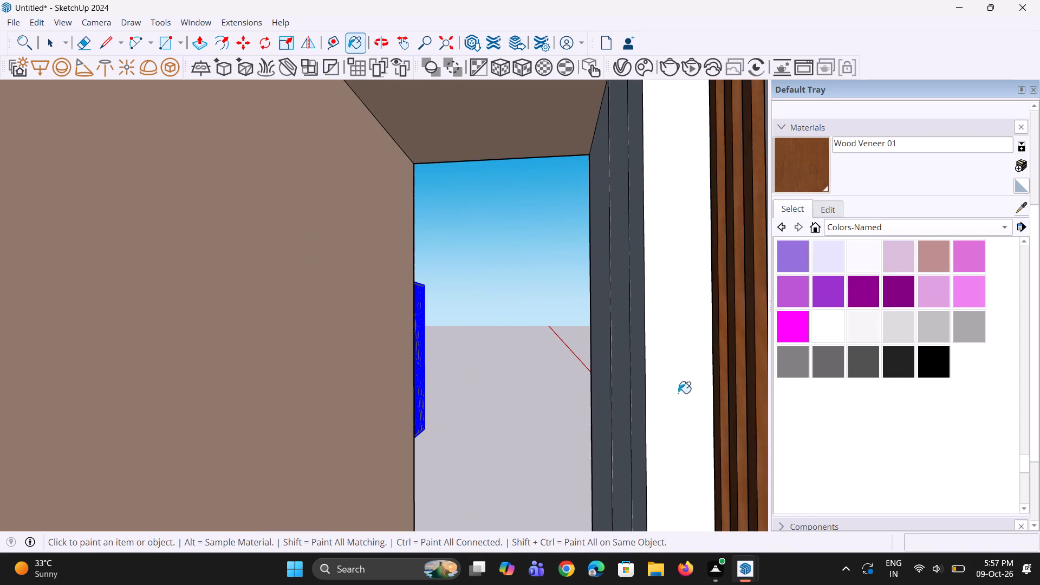
Paint the remaining unpainted inner side faces of the niche slats farthest from the white jamb with Wood Veneer 01.
scroll(642, 399, "down", 3)
scroll(711, 405, "up", 2)
middle_click_drag(729, 430, 786, 440)
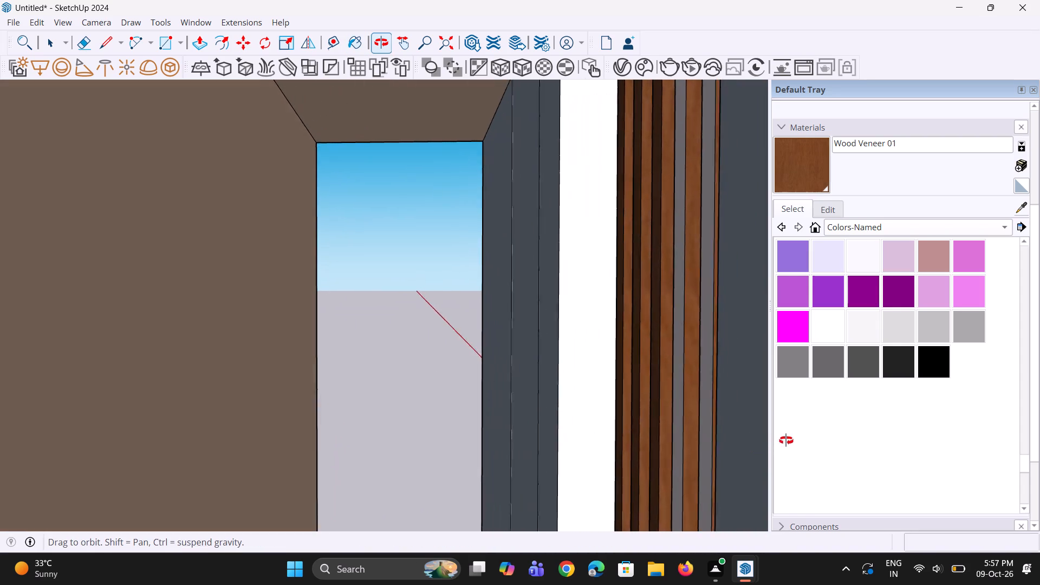
middle_click_drag(786, 440, 802, 424)
scroll(708, 433, "up", 1)
left_click(685, 426)
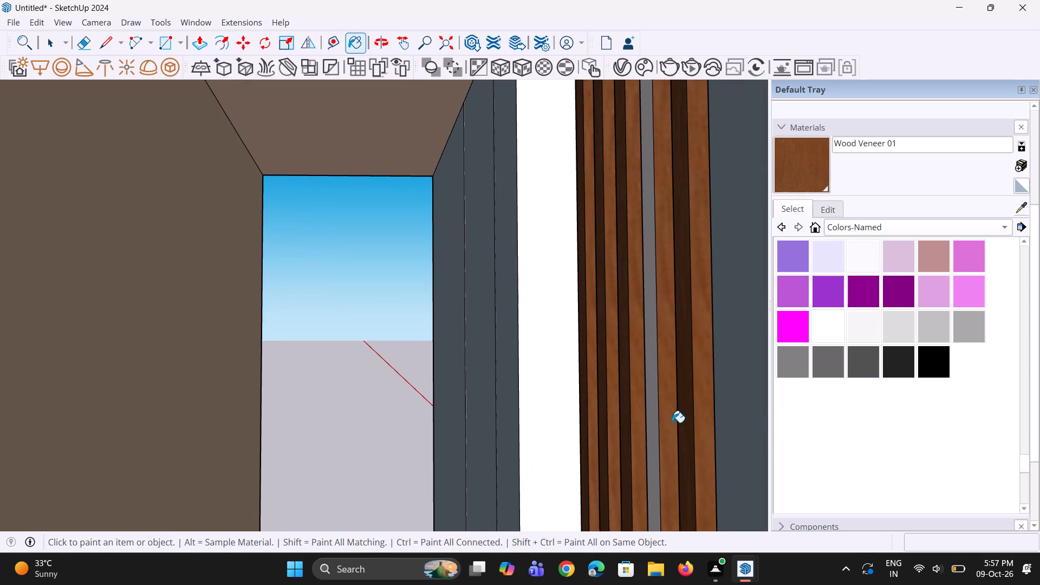
left_click(654, 423)
middle_click_drag(693, 452, 746, 460)
left_click(743, 454)
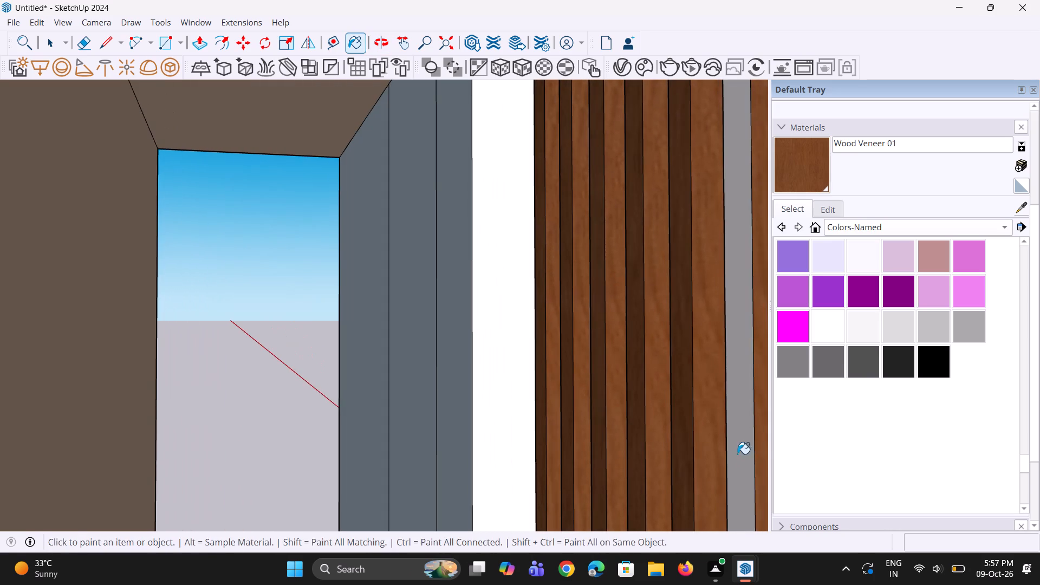
Sample Generic#2 from the light-blue front wall and paint the white wall face below the tall glazing with it.
scroll(733, 453, "down", 4)
scroll(586, 413, "down", 7)
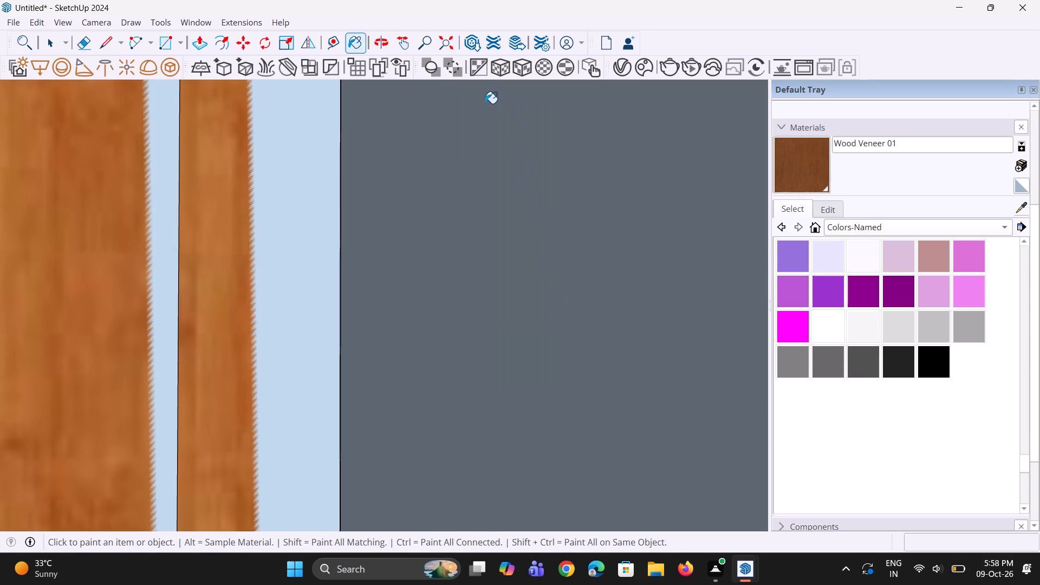
left_click(446, 44)
middle_click_drag(506, 353, 343, 363)
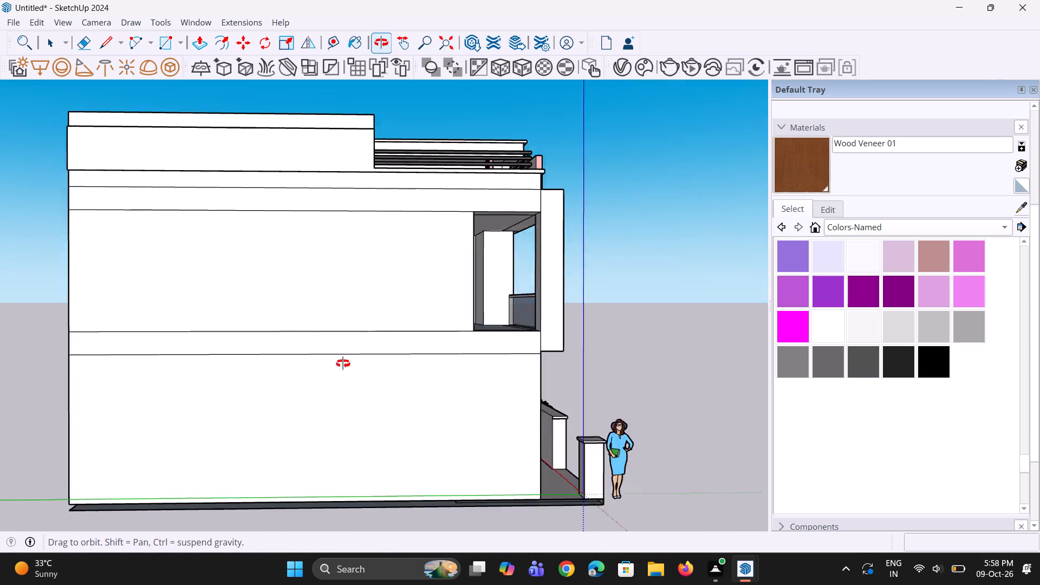
middle_click_drag(343, 363, 118, 372)
middle_click_drag(284, 352, 199, 351)
scroll(400, 399, "up", 6)
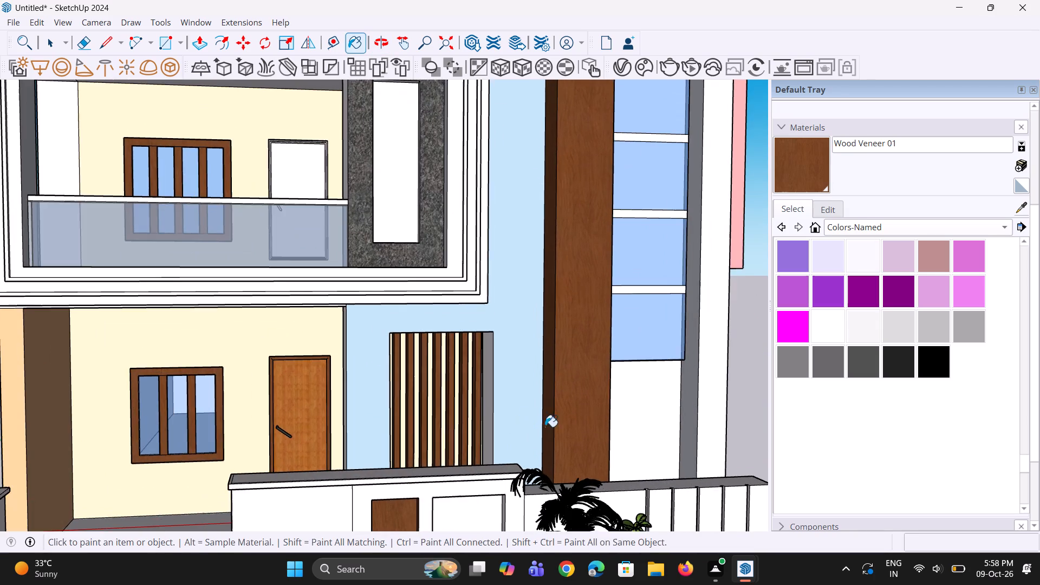
middle_click_drag(575, 438, 525, 427)
scroll(624, 326, "down", 8)
middle_click_drag(560, 352, 564, 380)
key("space")
key("space")
left_click(1023, 211)
left_click(557, 333)
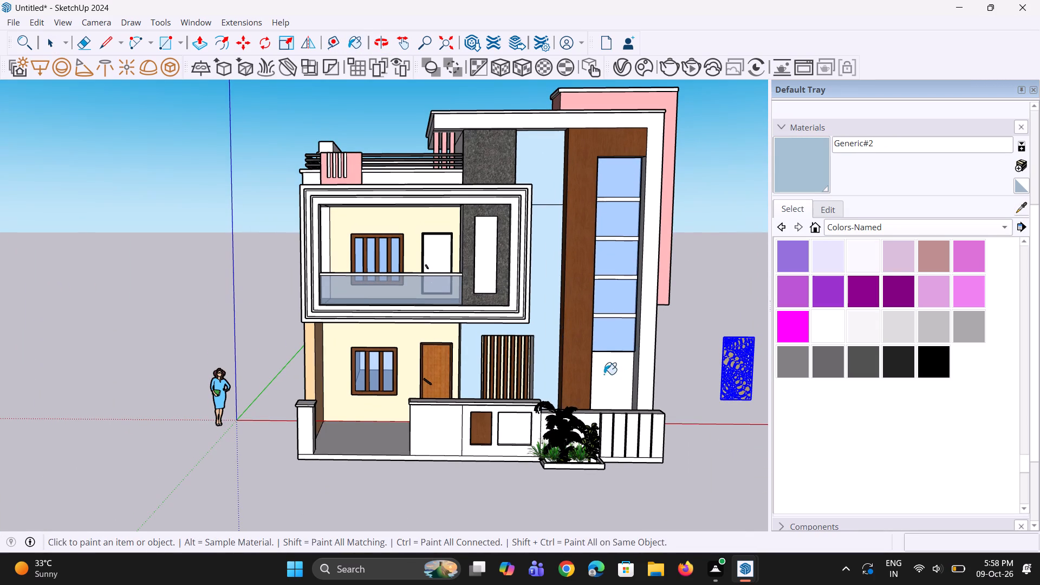
left_click(617, 380)
scroll(591, 408, "down", 4)
middle_click_drag(595, 398, 579, 375)
key("space")
key("space")
Sample the pink Generic material from the tower behind and paint both front sections of the compound wall beside the entrance.
scroll(668, 383, "up", 1)
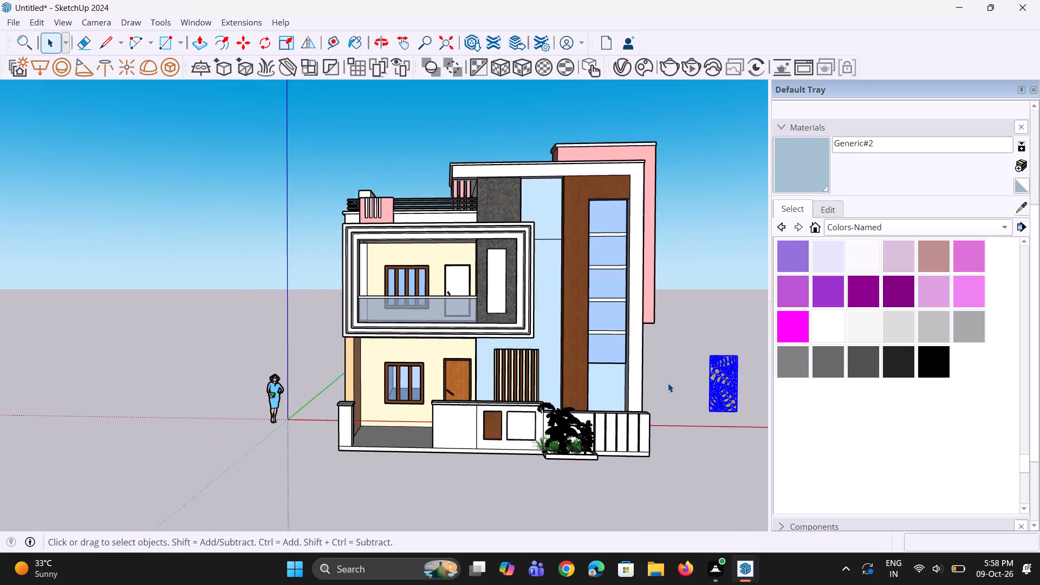
scroll(668, 383, "up", 1)
scroll(668, 383, "down", 2)
middle_click_drag(659, 383, 626, 389)
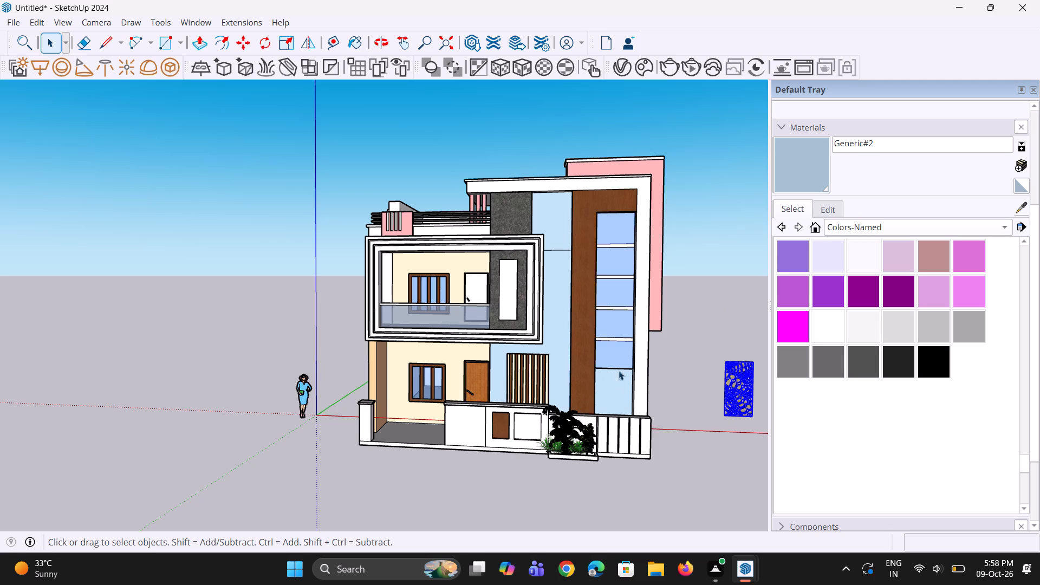
left_click(1019, 211)
left_click(658, 284)
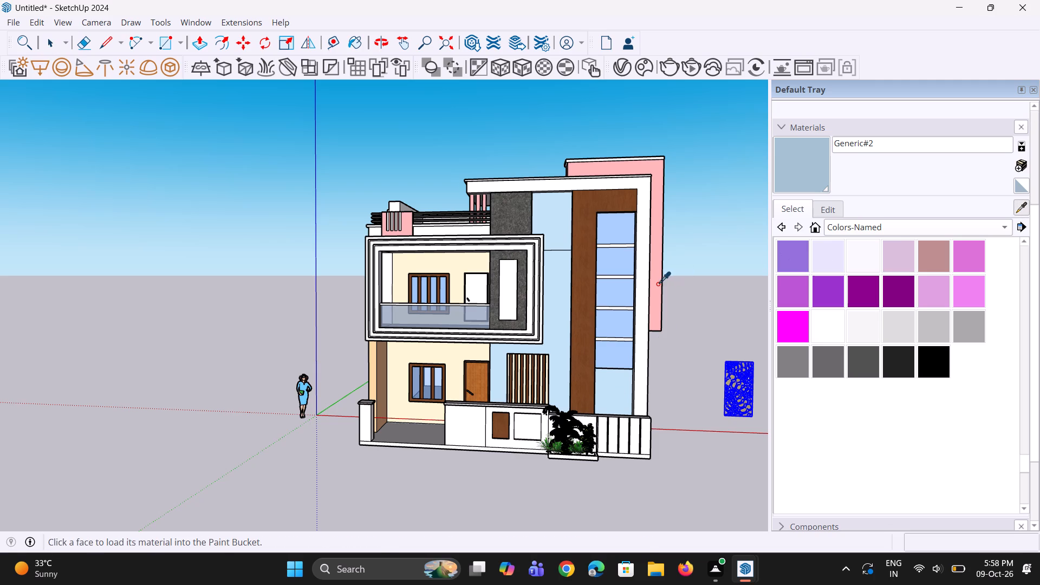
scroll(485, 456, "up", 3)
left_click(475, 428)
middle_click_drag(398, 475, 445, 469)
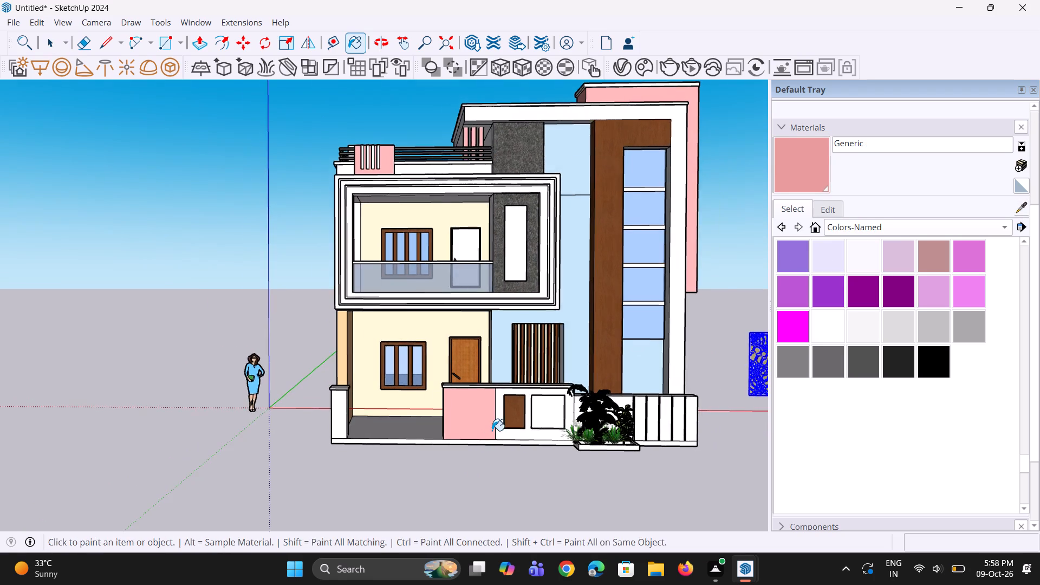
scroll(492, 431, "up", 2)
left_click(512, 440)
Paint the front, outer side and inner side faces of the small gate pillar with the pink Generic material.
scroll(506, 437, "down", 3)
left_click(359, 427)
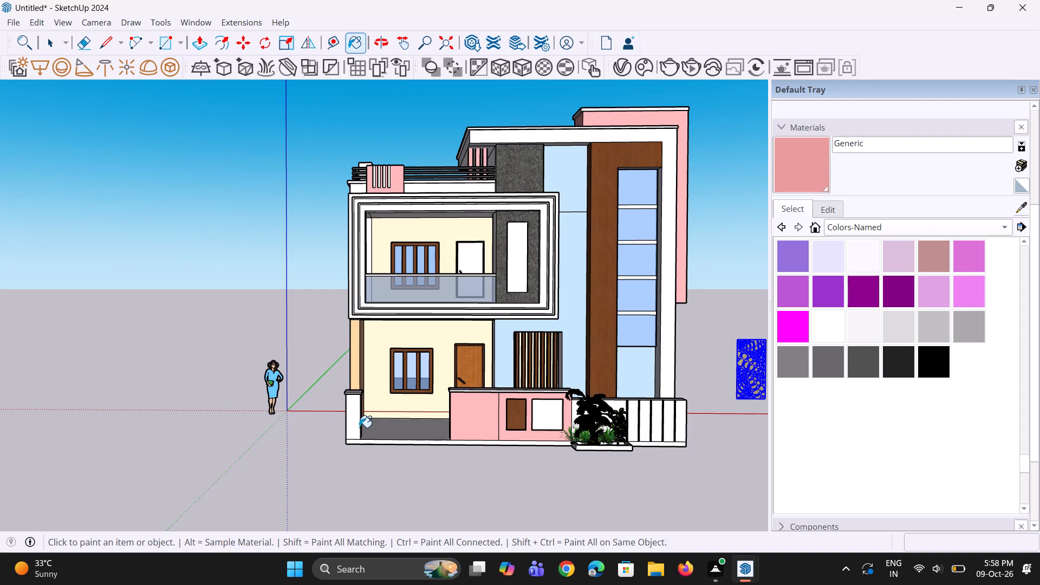
middle_click_drag(337, 425, 428, 414)
scroll(366, 417, "up", 4)
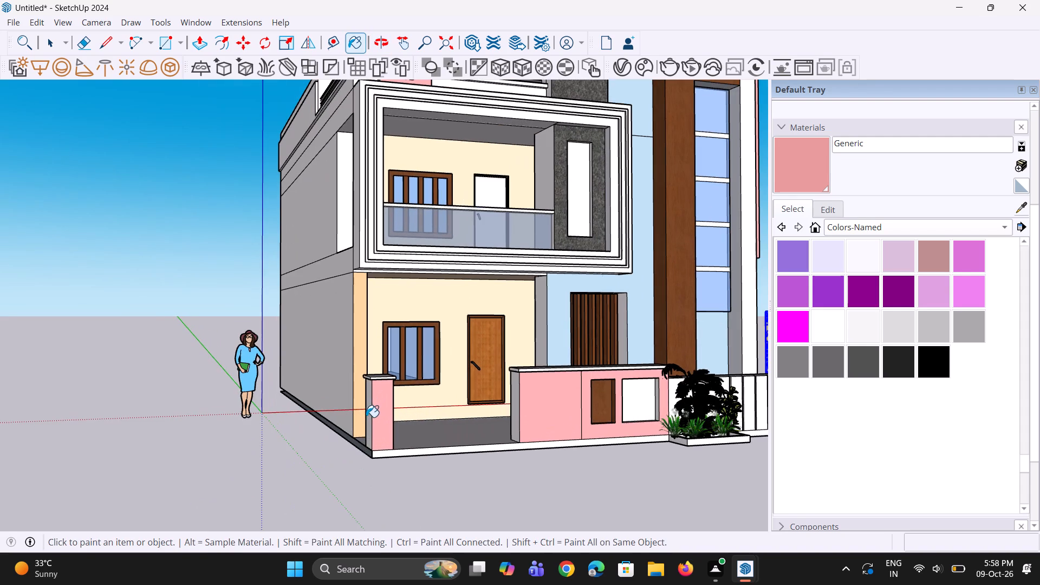
left_click(368, 417)
middle_click_drag(383, 417, 170, 413)
scroll(252, 411, "up", 3)
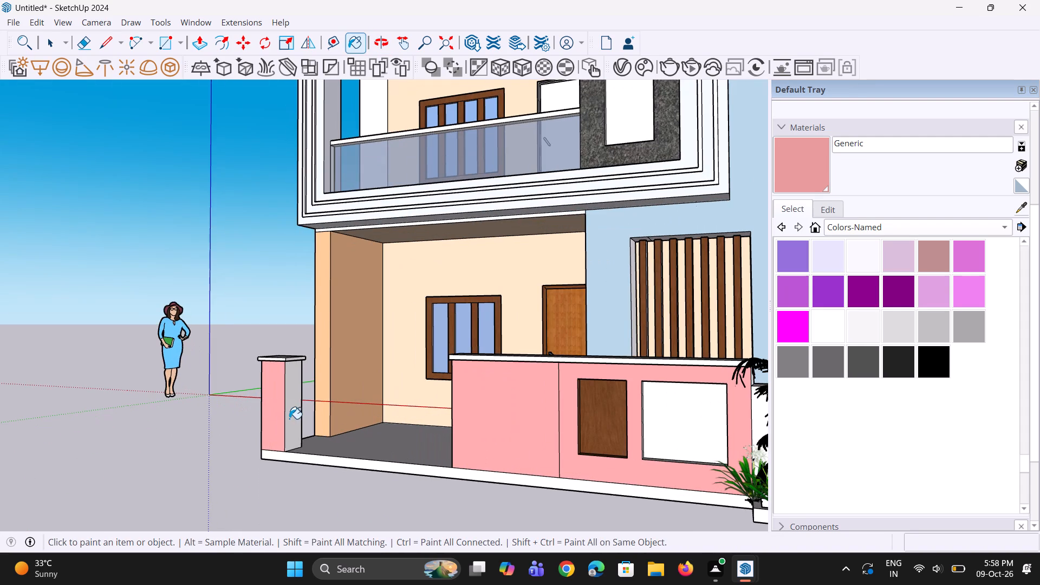
left_click(289, 419)
Examine the planter, its plants and the neighbouring compound wall up close, and review the whole front elevation.
scroll(298, 419, "down", 7)
middle_click_drag(337, 431, 429, 437)
scroll(506, 462, "up", 8)
middle_click_drag(557, 440, 469, 469)
scroll(506, 447, "up", 3)
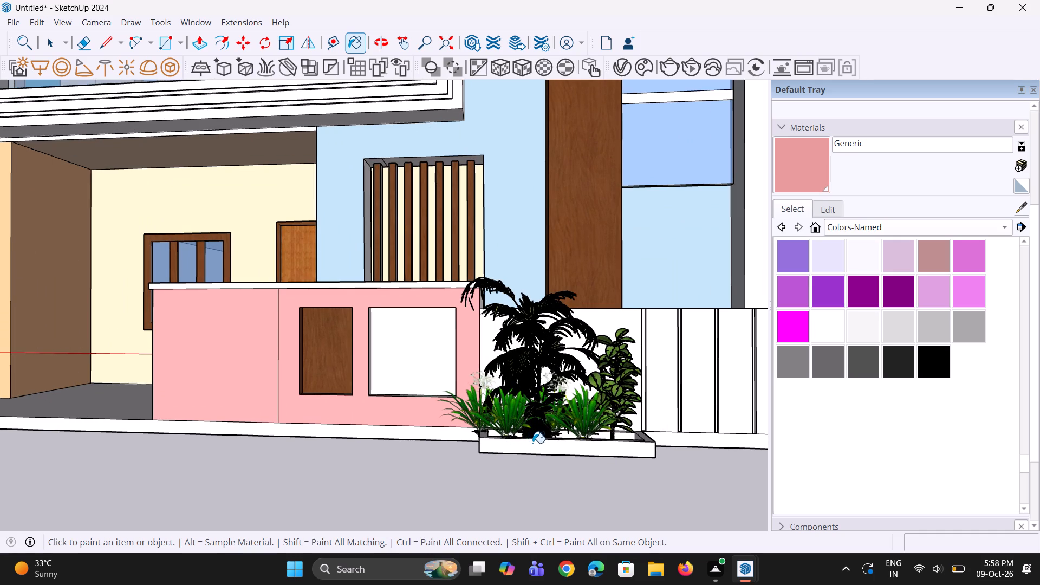
scroll(547, 457, "down", 9)
middle_click_drag(545, 475, 568, 480)
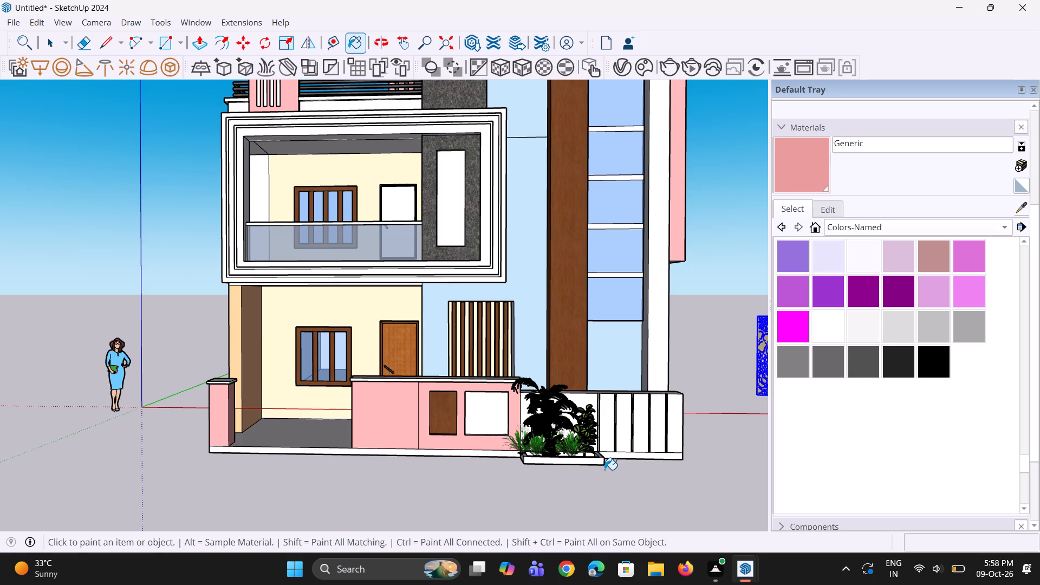
scroll(587, 353, "up", 14)
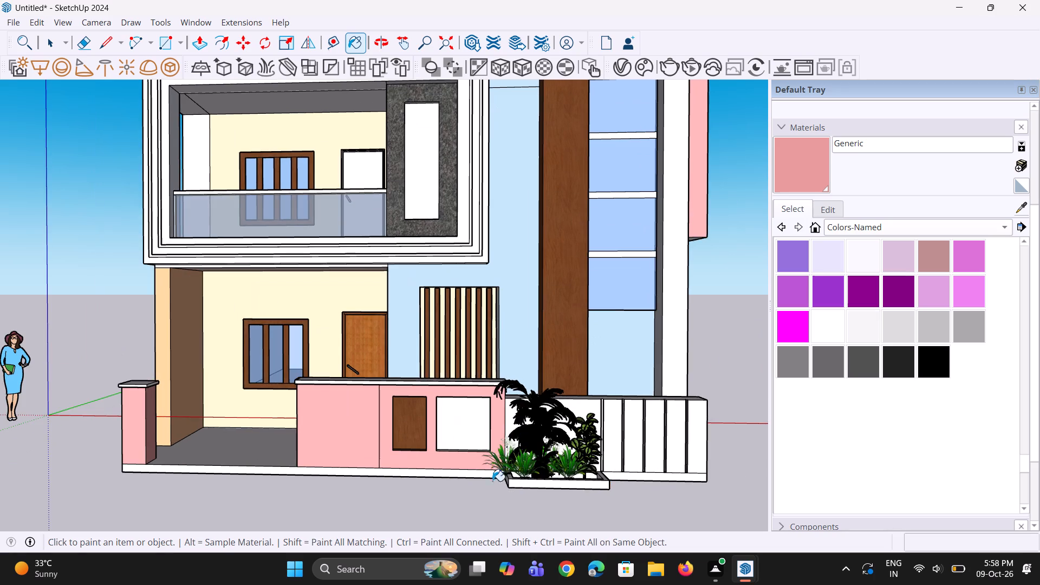
scroll(492, 481, "up", 20)
scroll(492, 481, "up", 2)
scroll(513, 419, "up", 2)
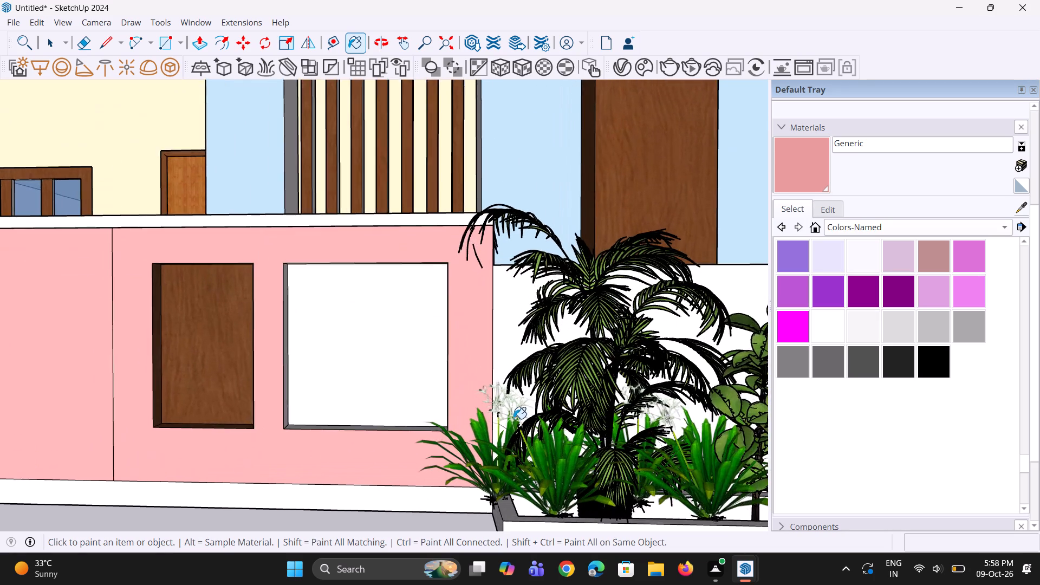
scroll(513, 419, "up", 15)
key("space")
scroll(516, 422, "up", 6)
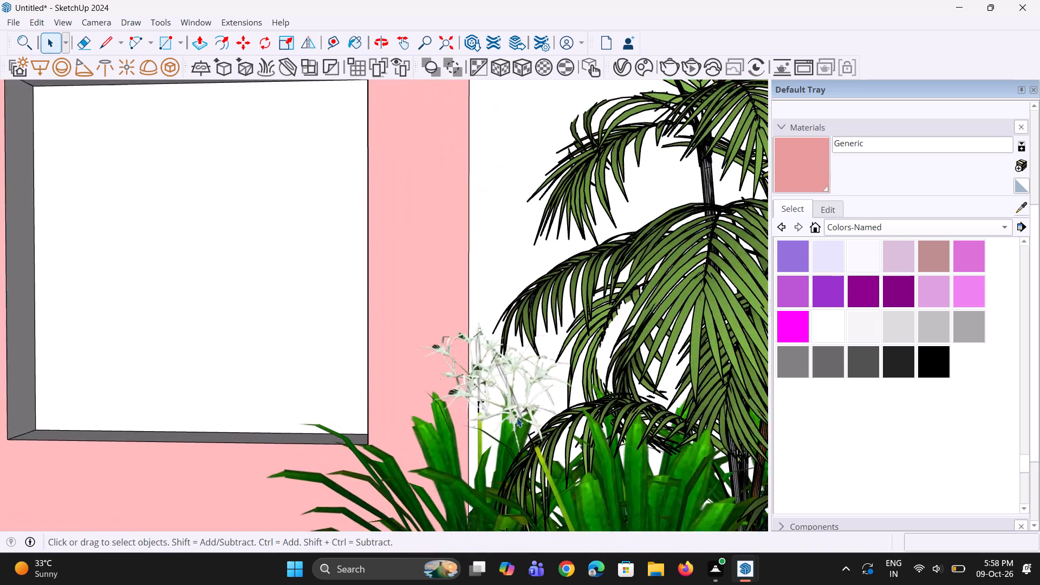
scroll(517, 418, "up", 5)
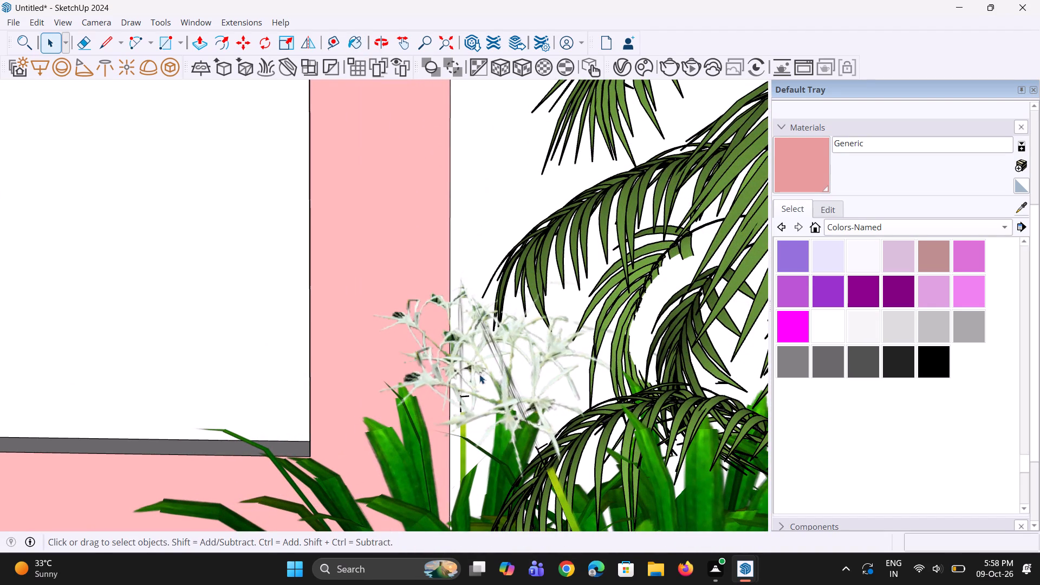
scroll(490, 407, "down", 7)
scroll(502, 344, "down", 13)
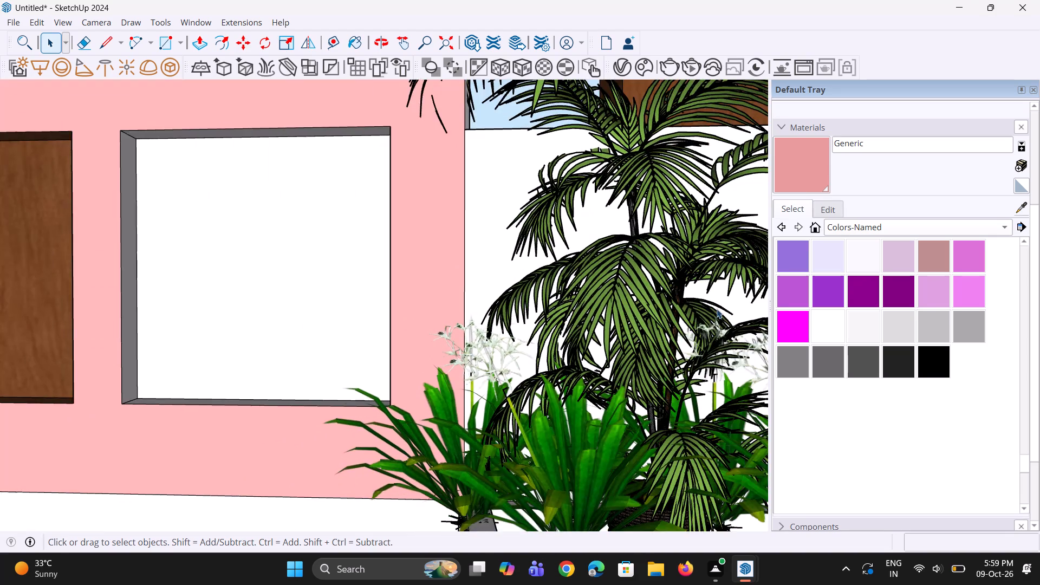
scroll(717, 309, "down", 5)
middle_click(697, 318)
scroll(630, 315, "down", 2)
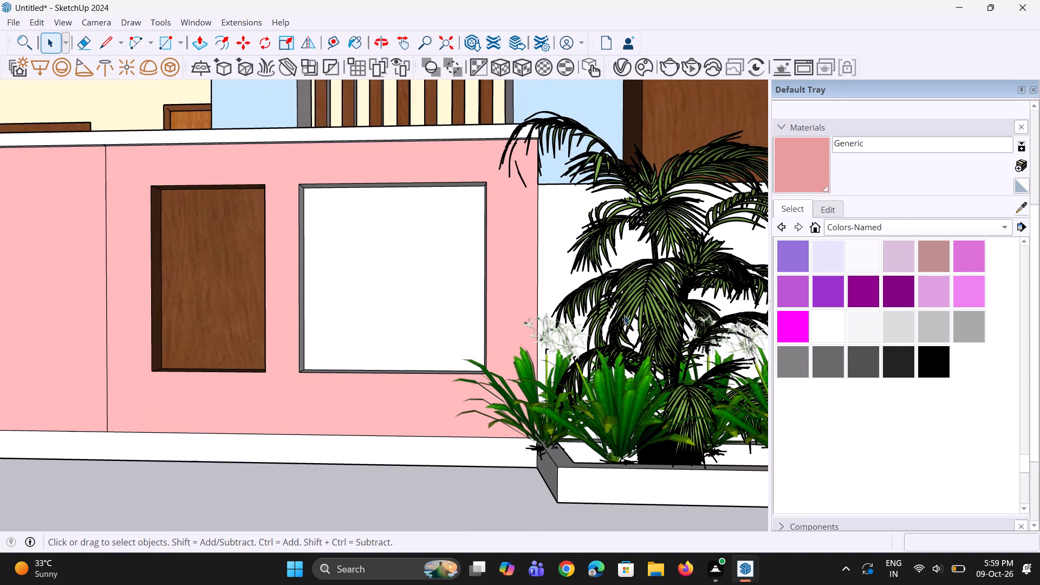
scroll(624, 315, "down", 10)
scroll(571, 322, "down", 2)
scroll(721, 330, "up", 5)
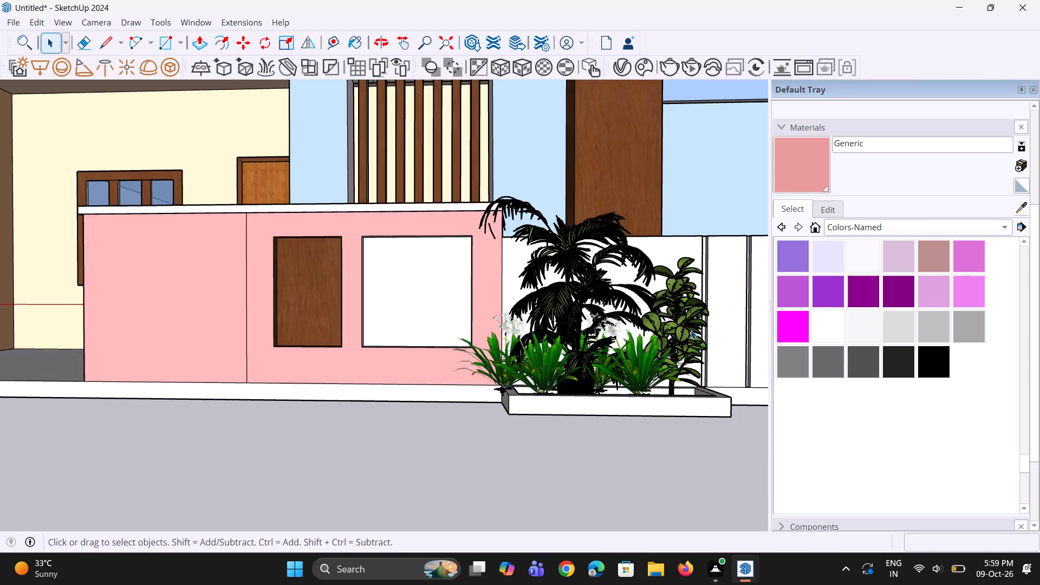
scroll(691, 330, "up", 12)
middle_click_drag(674, 348, 679, 380)
scroll(658, 357, "down", 6)
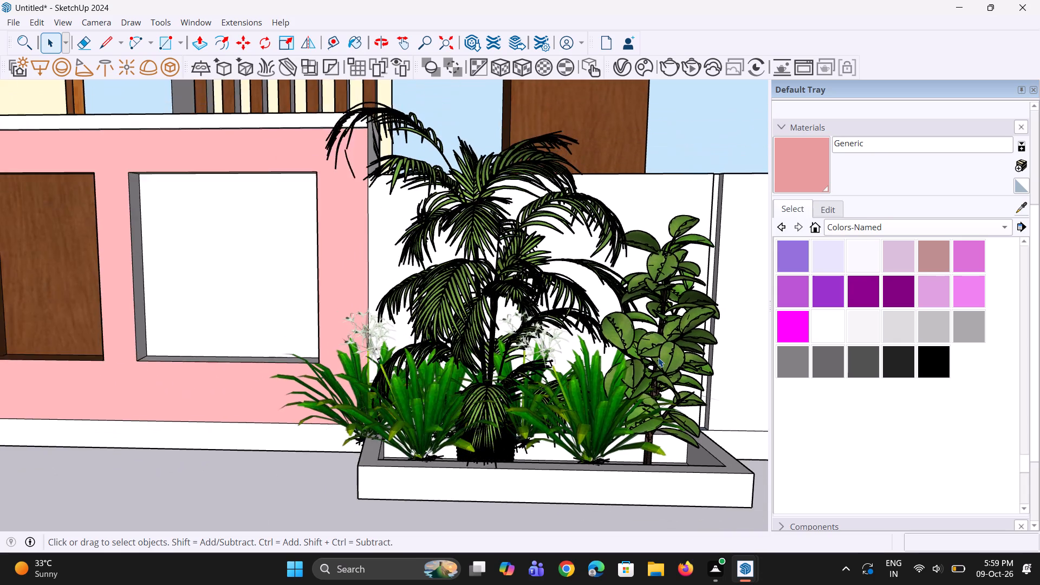
scroll(658, 357, "down", 18)
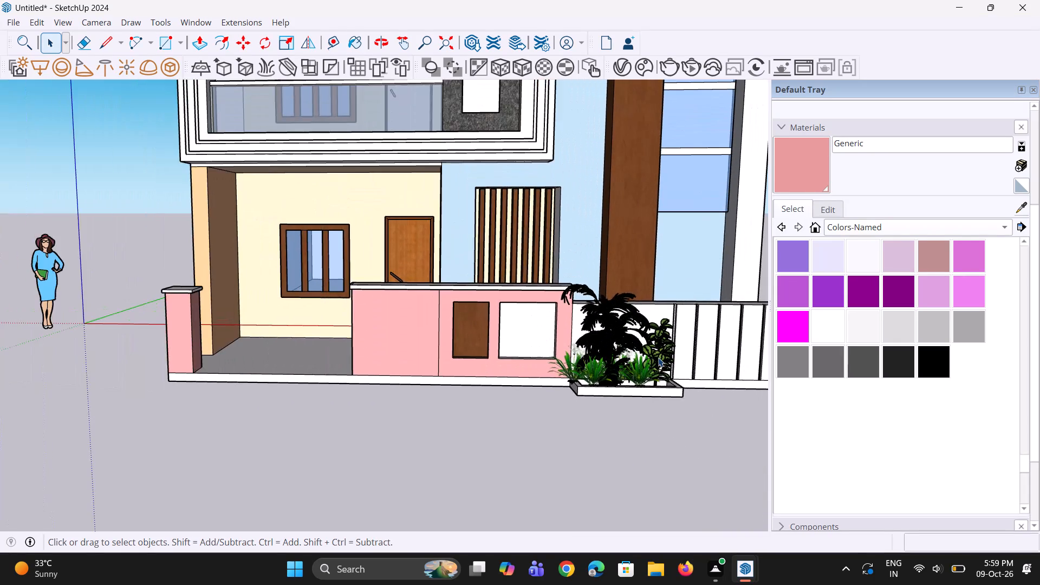
scroll(602, 372, "down", 15)
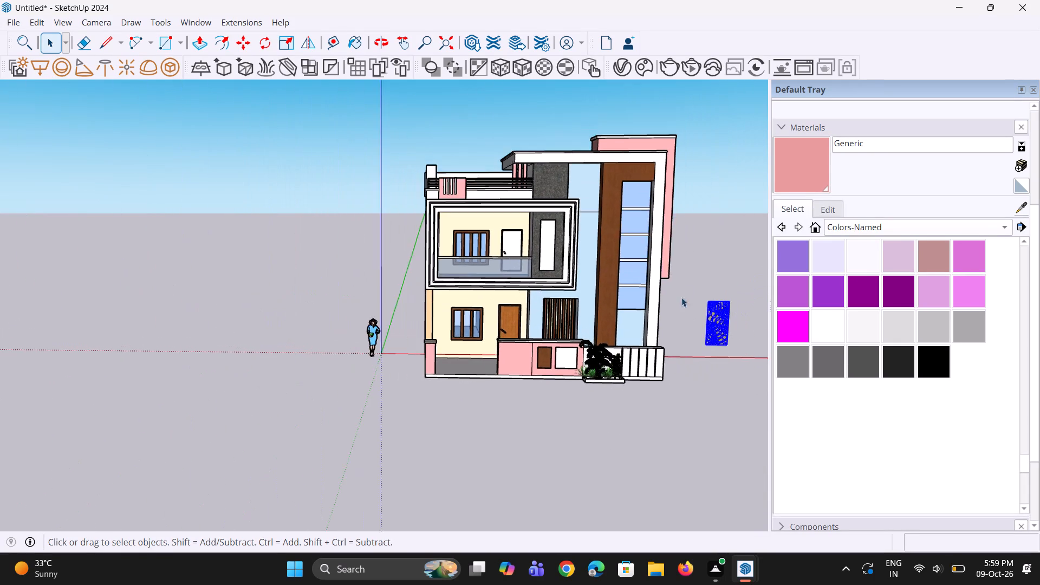
scroll(683, 285, "up", 9)
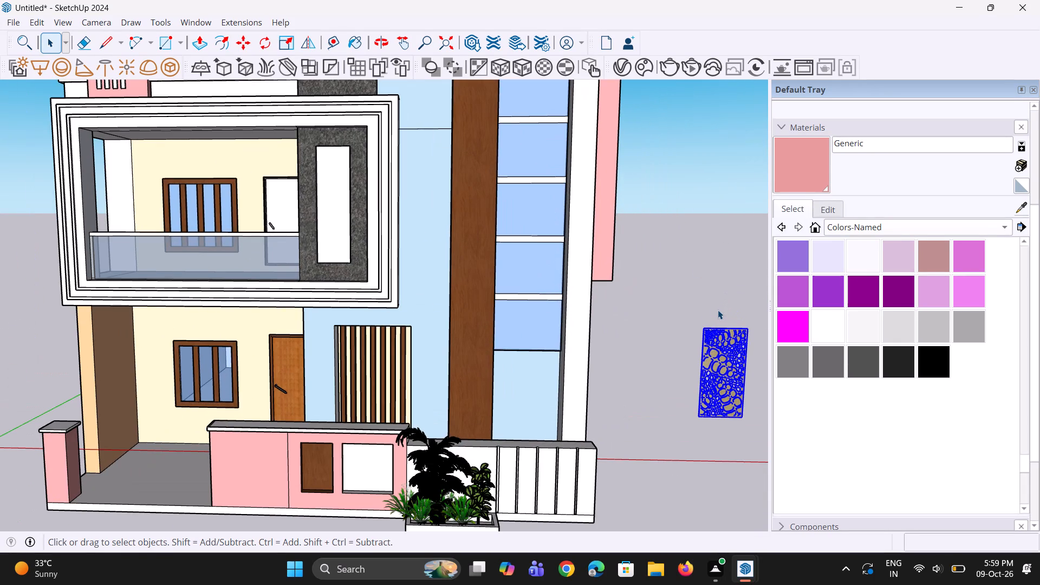
scroll(719, 317, "down", 2)
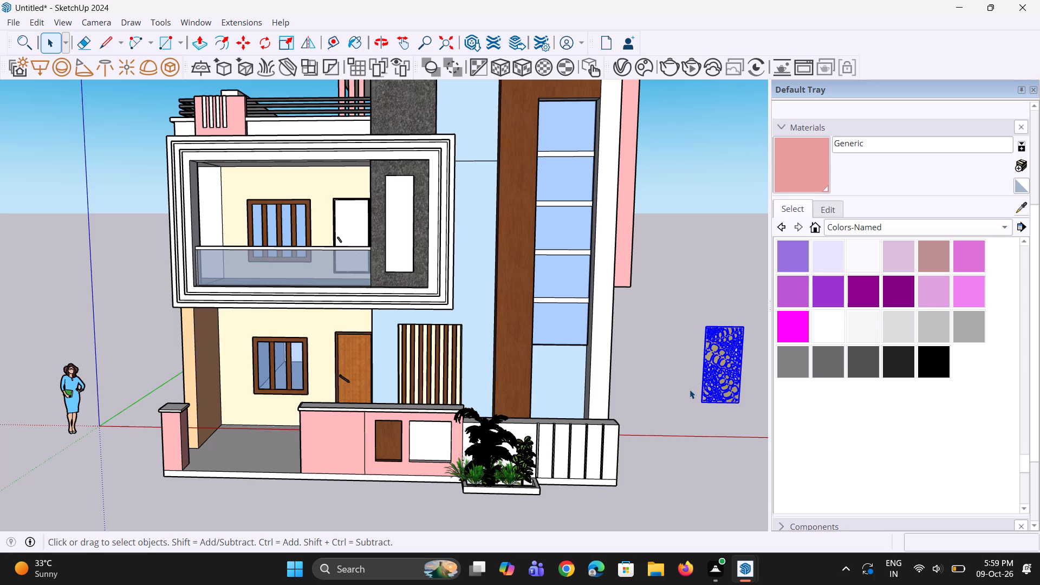
scroll(695, 370, "down", 4)
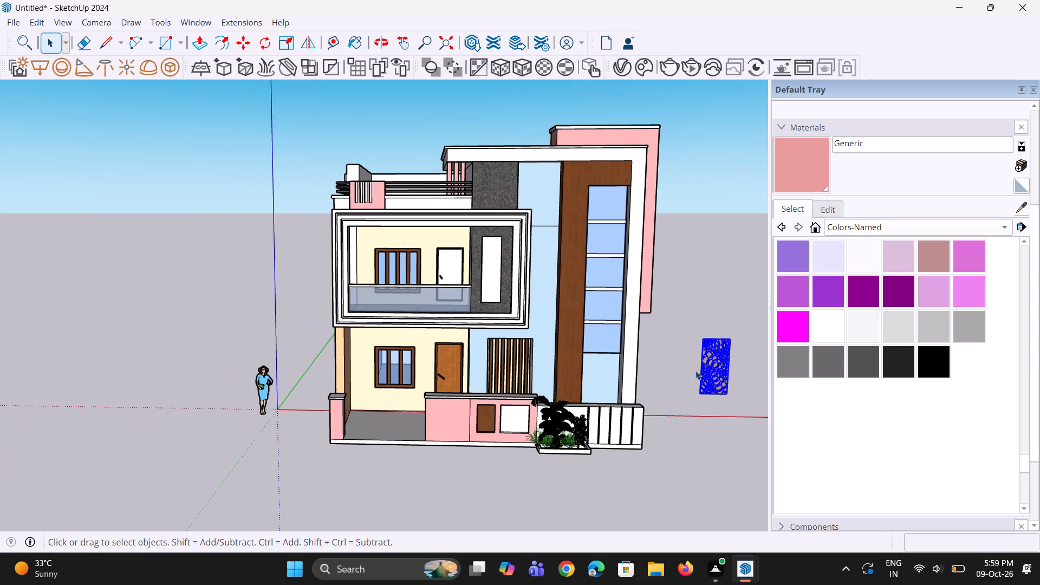
Copy the top edge of the pink rooftop block's front face about 8 7/16" straight down, just under its white coping.
scroll(590, 93, "up", 9)
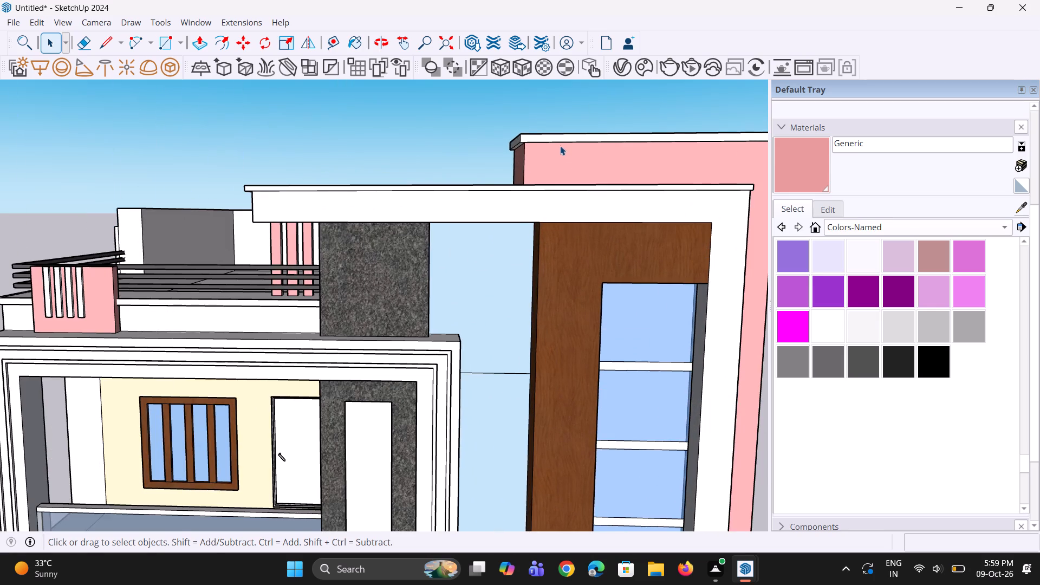
middle_click_drag(563, 146, 565, 86)
scroll(541, 132, "up", 4)
left_click(541, 132)
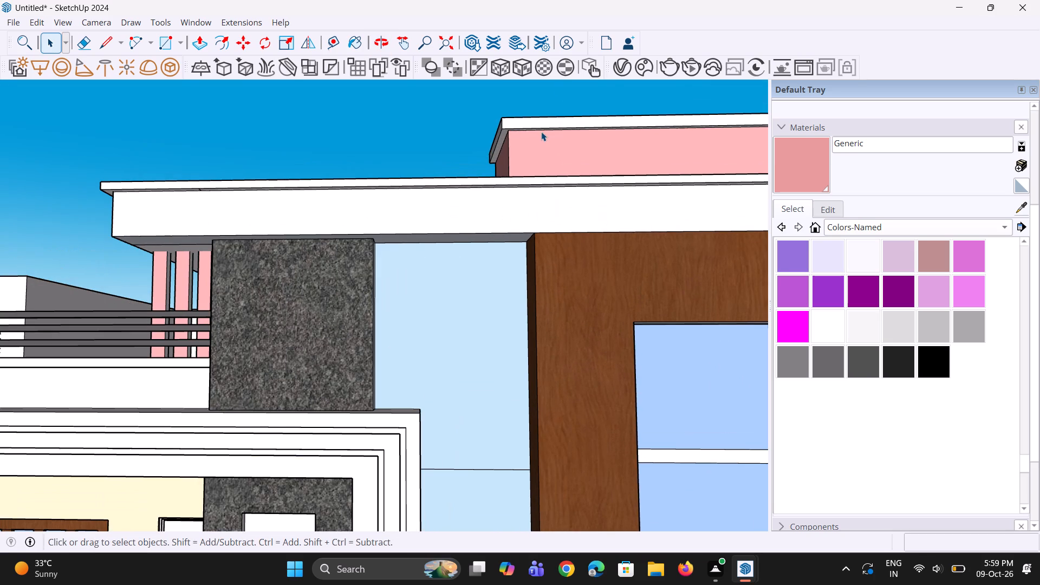
key("m")
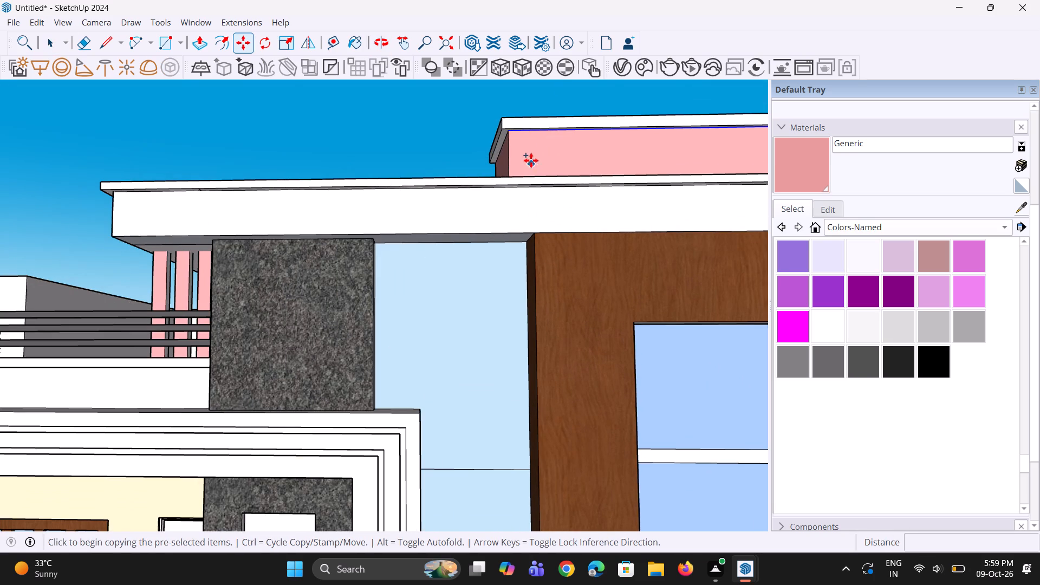
left_click(510, 134)
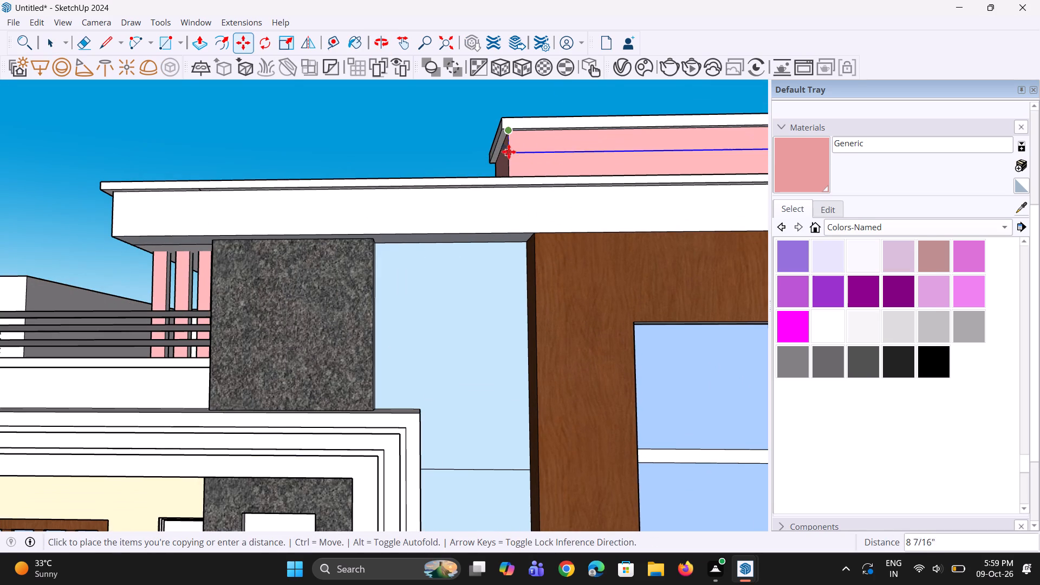
left_click(508, 151)
key("space")
key("space")
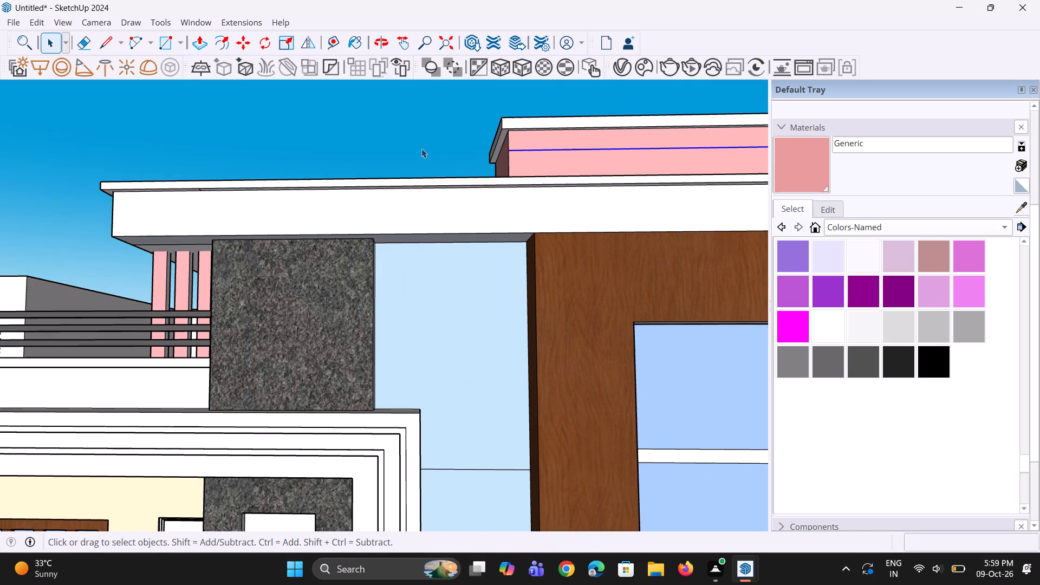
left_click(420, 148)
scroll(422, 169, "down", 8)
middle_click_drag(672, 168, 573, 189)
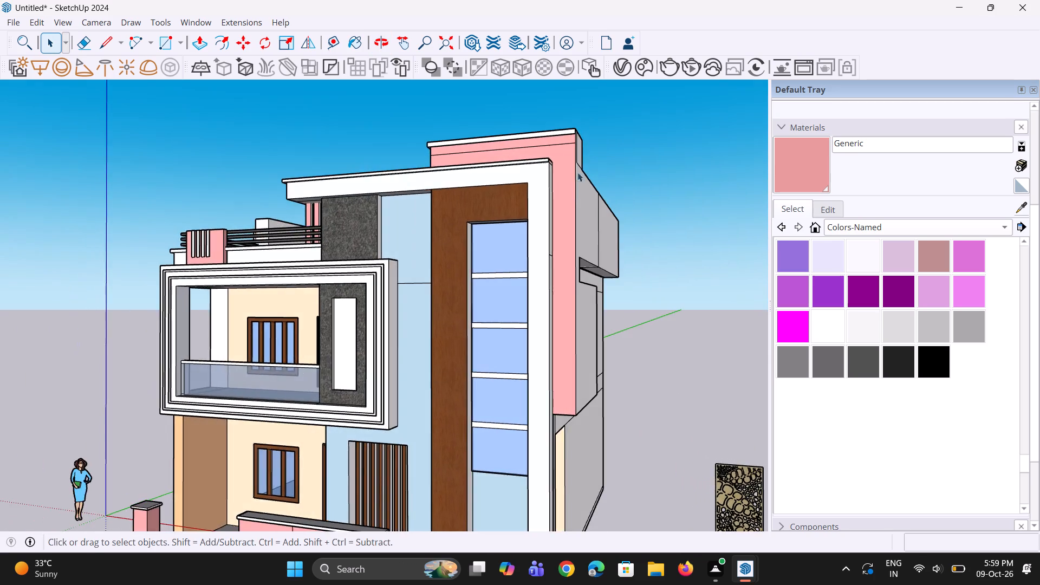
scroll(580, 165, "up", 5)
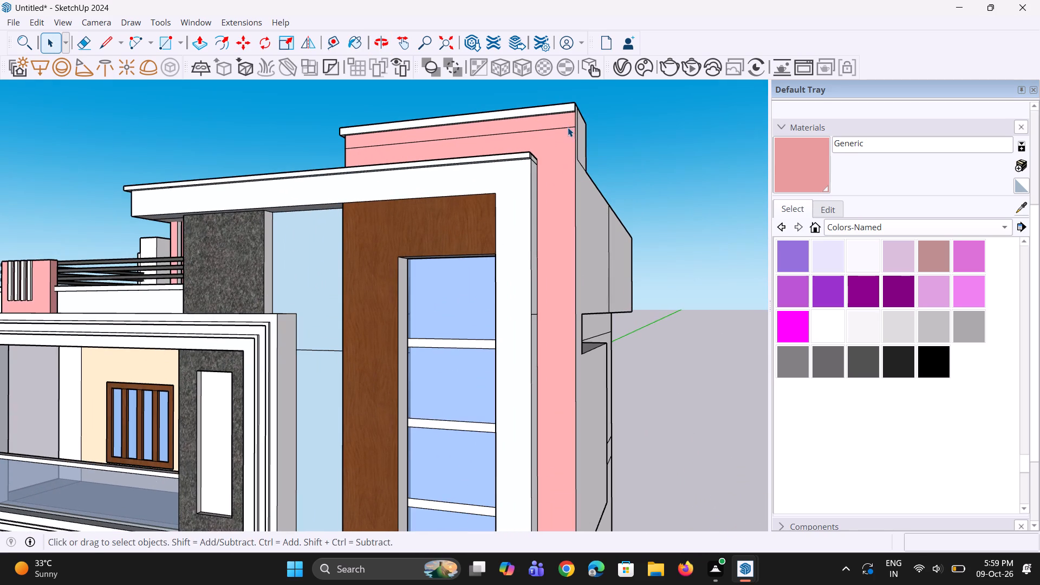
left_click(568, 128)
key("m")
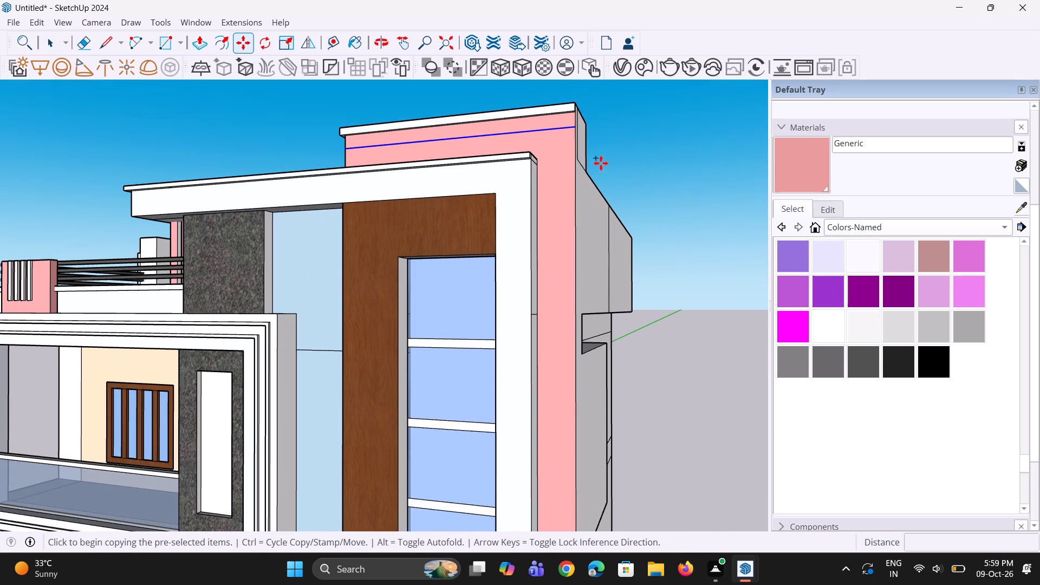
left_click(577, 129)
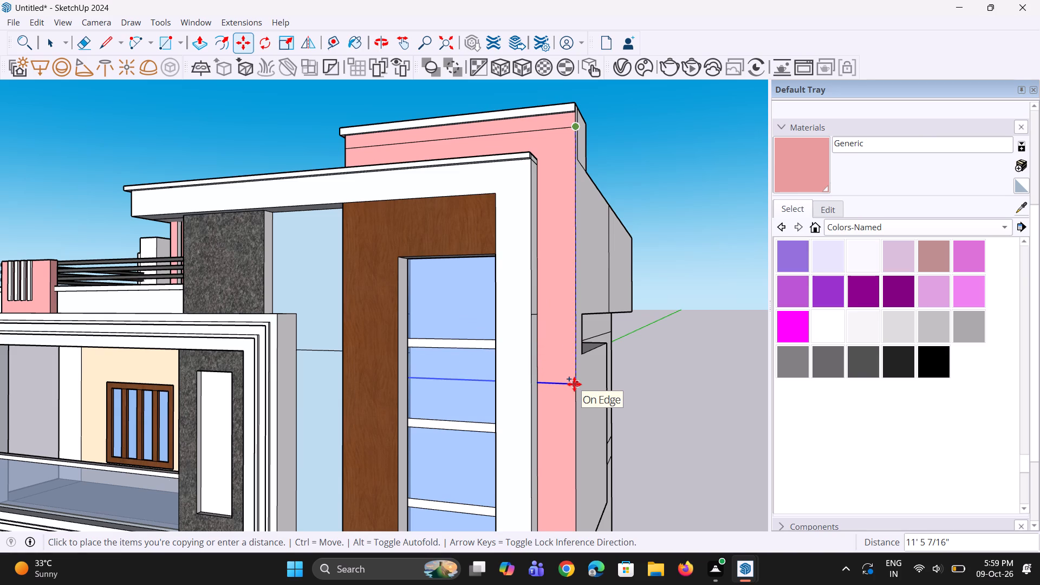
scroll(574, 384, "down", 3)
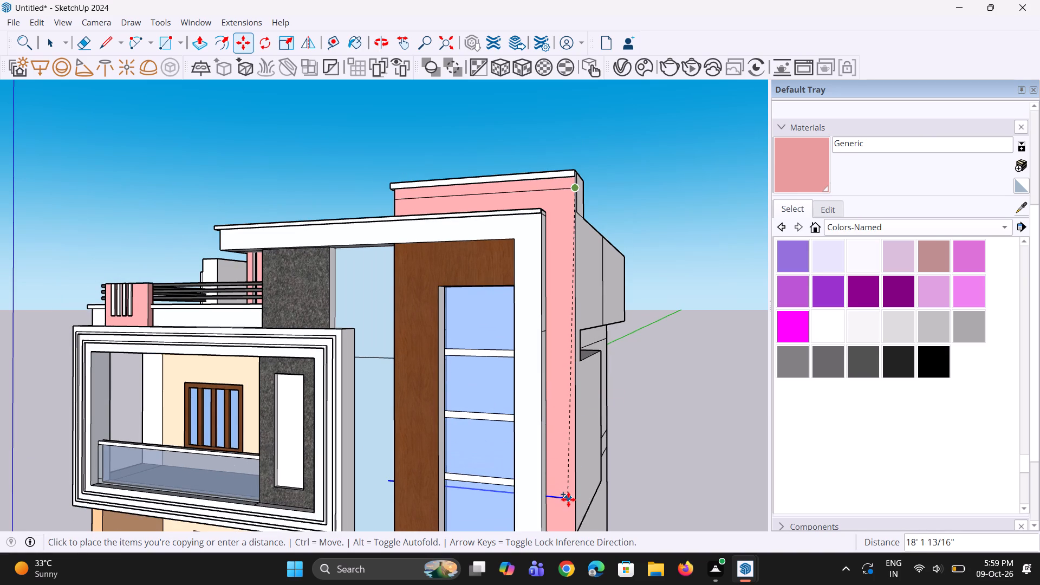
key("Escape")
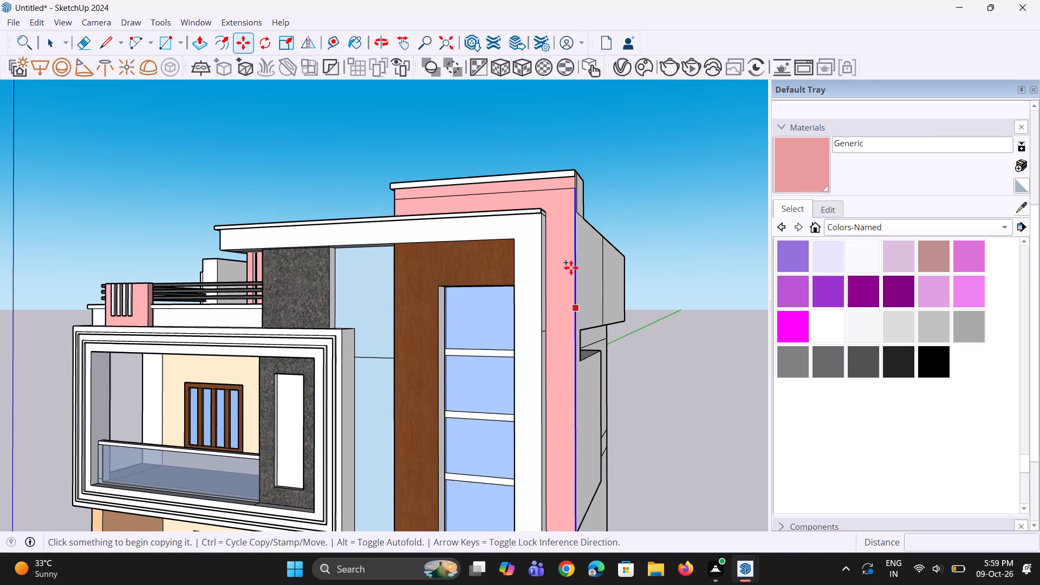
Draw a horizontal line across the narrow pink strip beside the tall white frame, just below the frame's top.
key("l")
scroll(558, 206, "up", 4)
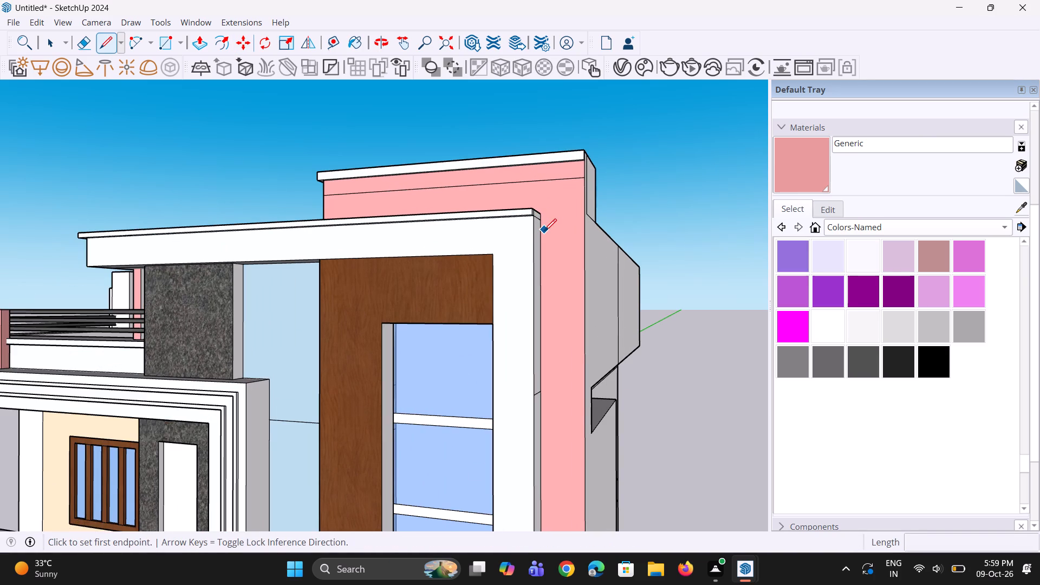
left_click(541, 231)
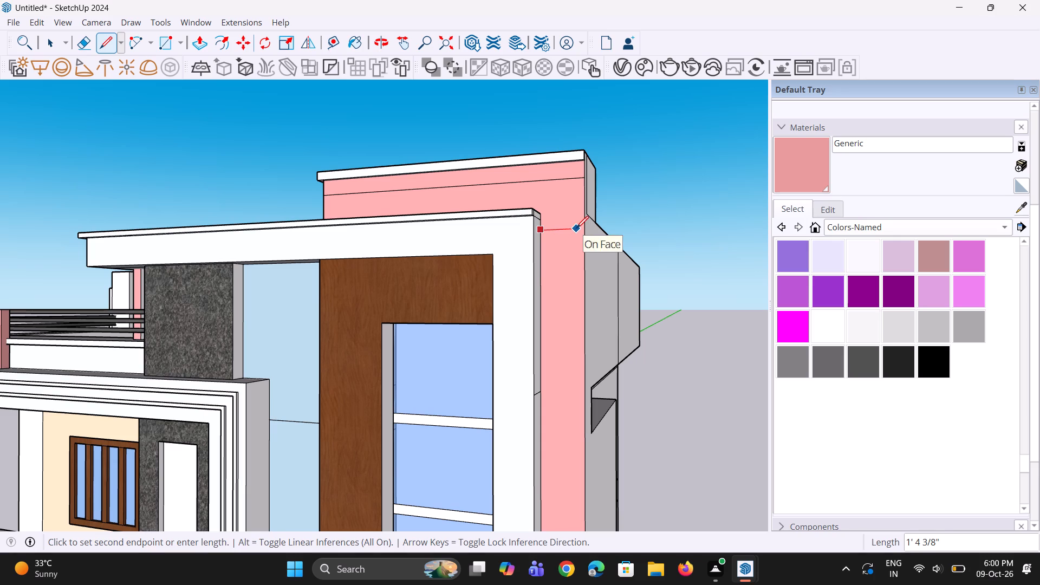
left_click(582, 230)
key("space")
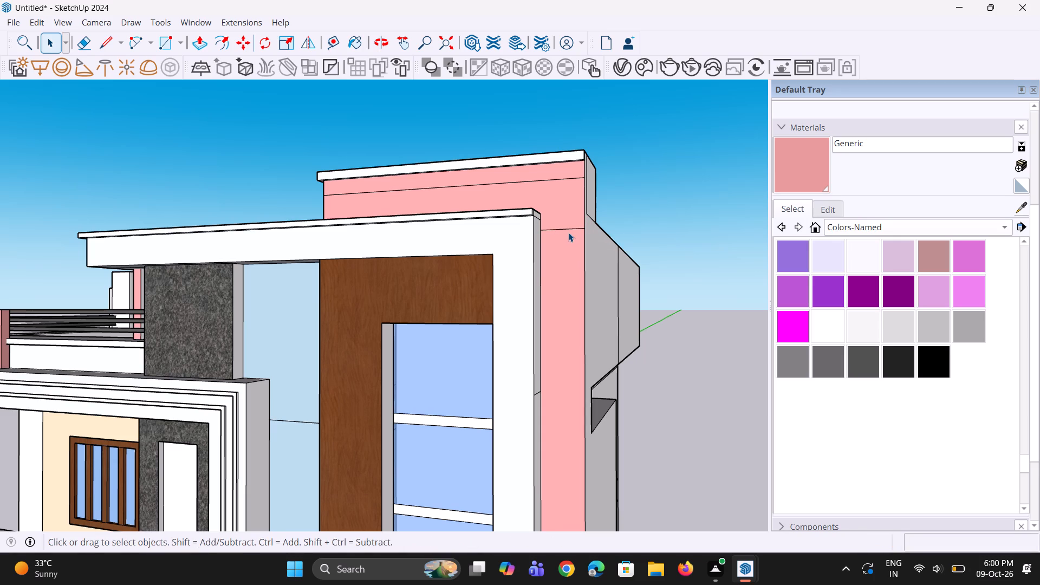
Copy the short horizontal line about 18' 3 5/16" straight down to the bottom edge of the pink strip.
left_click(570, 232)
left_click(571, 231)
left_click(575, 230)
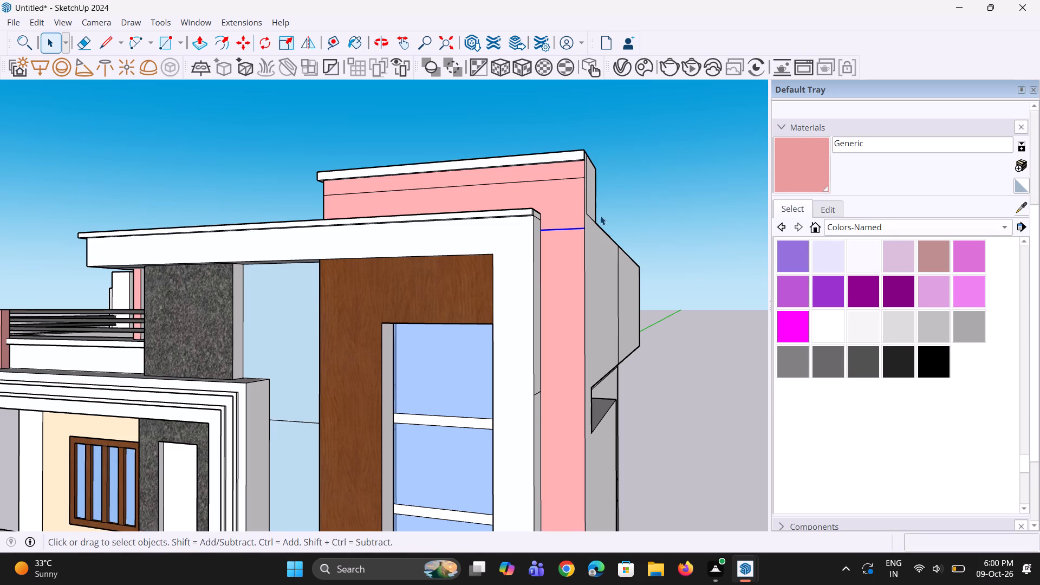
scroll(577, 311, "down", 6)
scroll(612, 53, "down", 3)
scroll(584, 210, "down", 7)
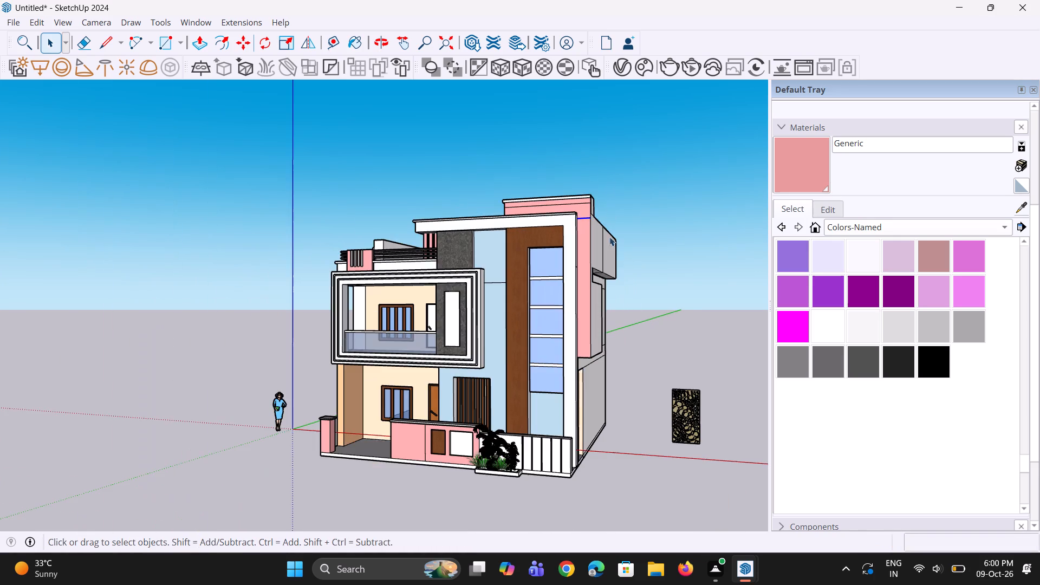
scroll(581, 407, "up", 7)
scroll(616, 239, "down", 7)
scroll(619, 68, "up", 1)
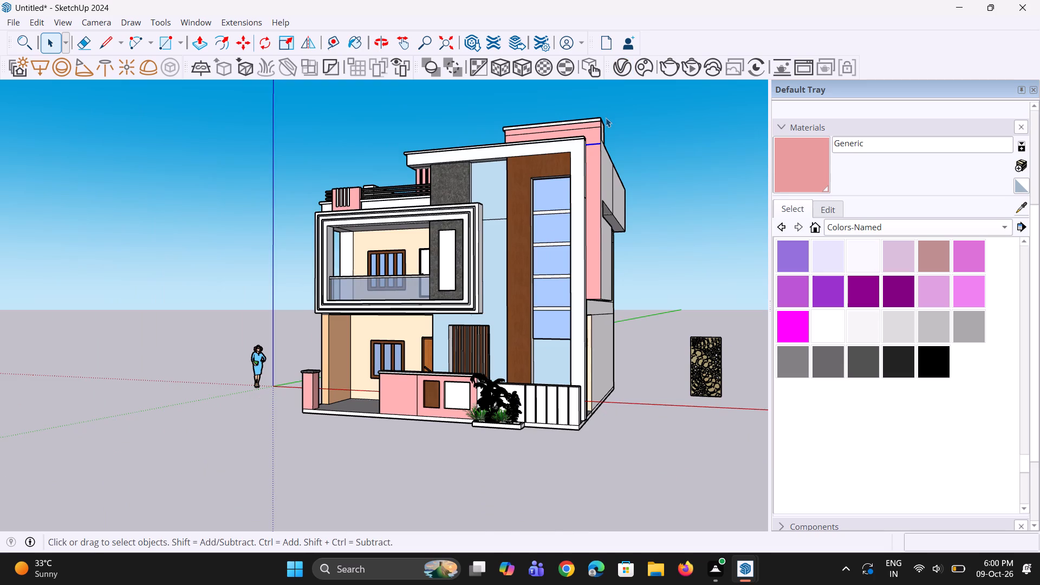
scroll(606, 118, "up", 3)
key("m")
left_click(603, 153)
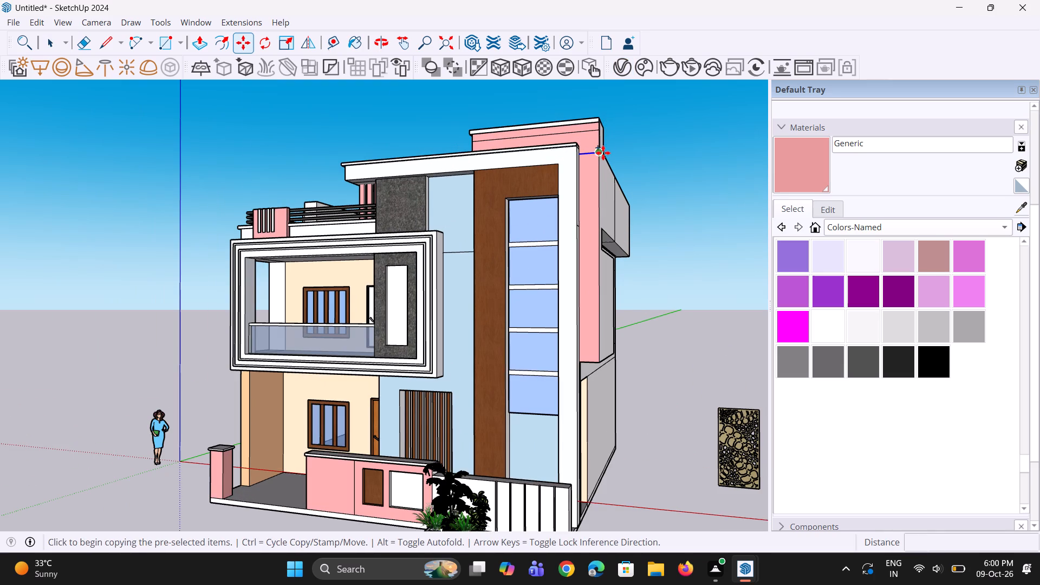
left_click(599, 364)
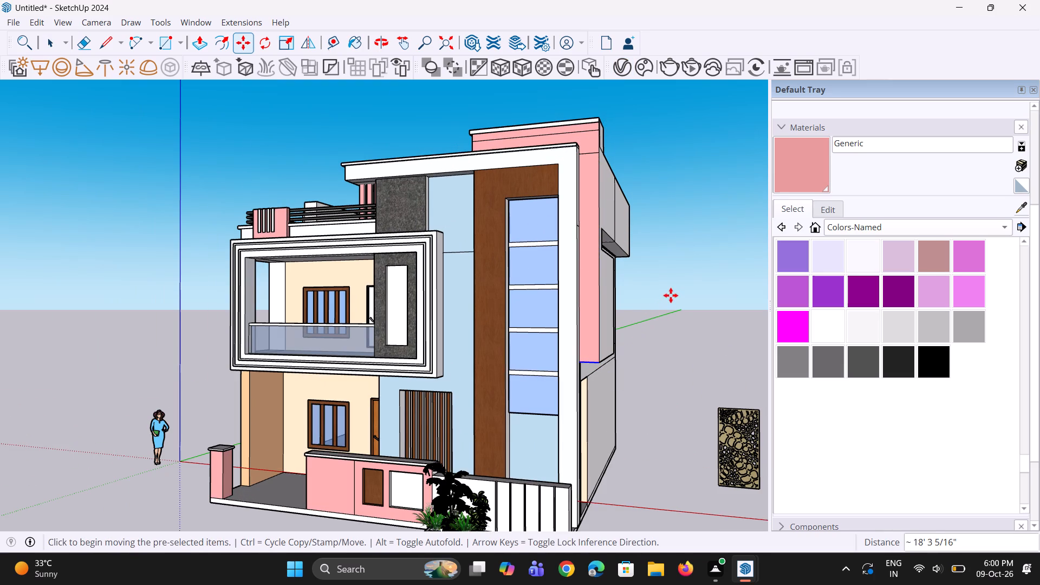
Divide the copy distance by 10 to fill the pink strip with evenly spaced horizontal lines.
key("slash")
key("1")
key("0")
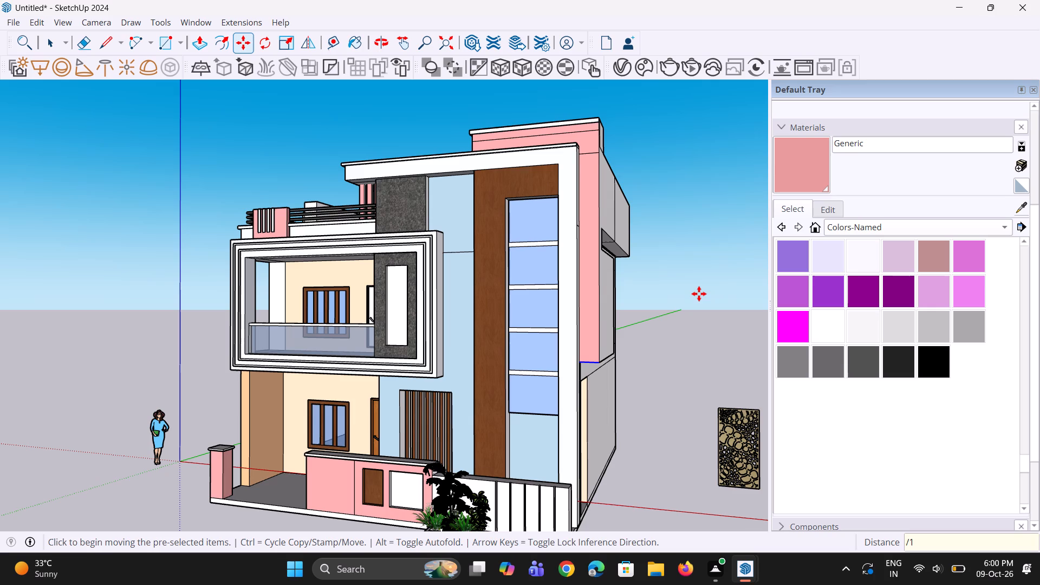
key("Return")
key("space")
key("space")
left_click(692, 314)
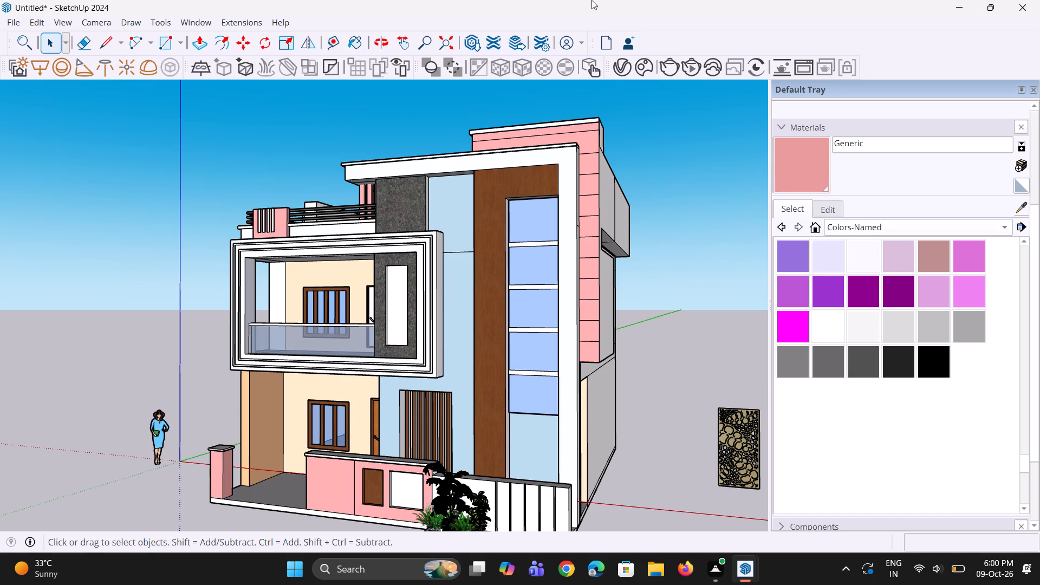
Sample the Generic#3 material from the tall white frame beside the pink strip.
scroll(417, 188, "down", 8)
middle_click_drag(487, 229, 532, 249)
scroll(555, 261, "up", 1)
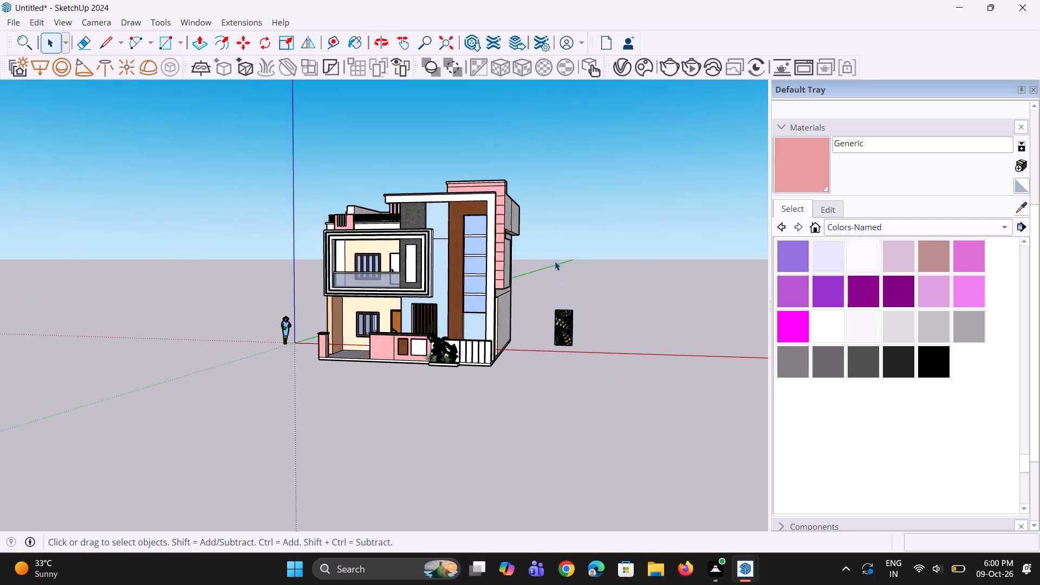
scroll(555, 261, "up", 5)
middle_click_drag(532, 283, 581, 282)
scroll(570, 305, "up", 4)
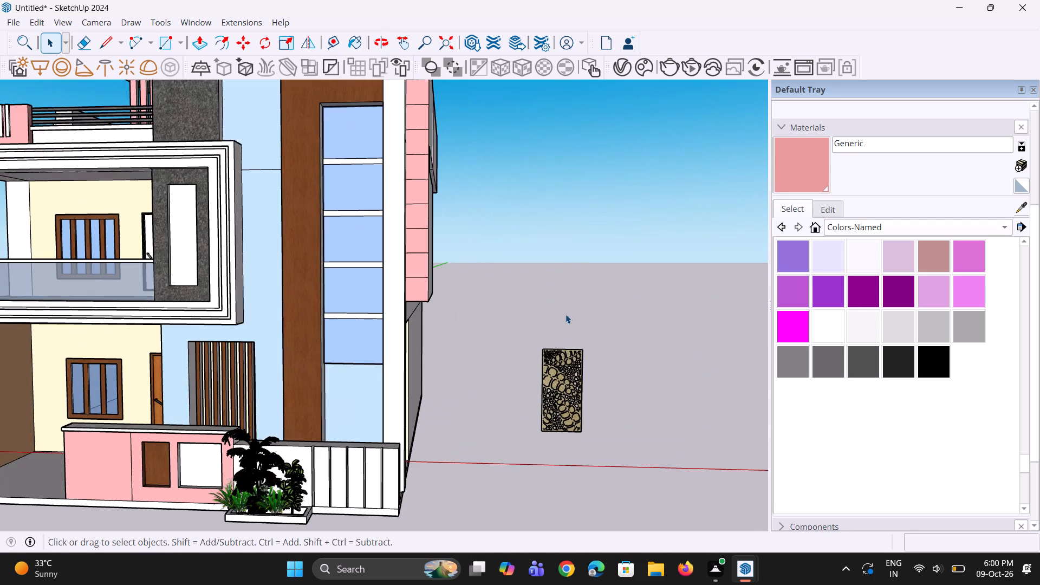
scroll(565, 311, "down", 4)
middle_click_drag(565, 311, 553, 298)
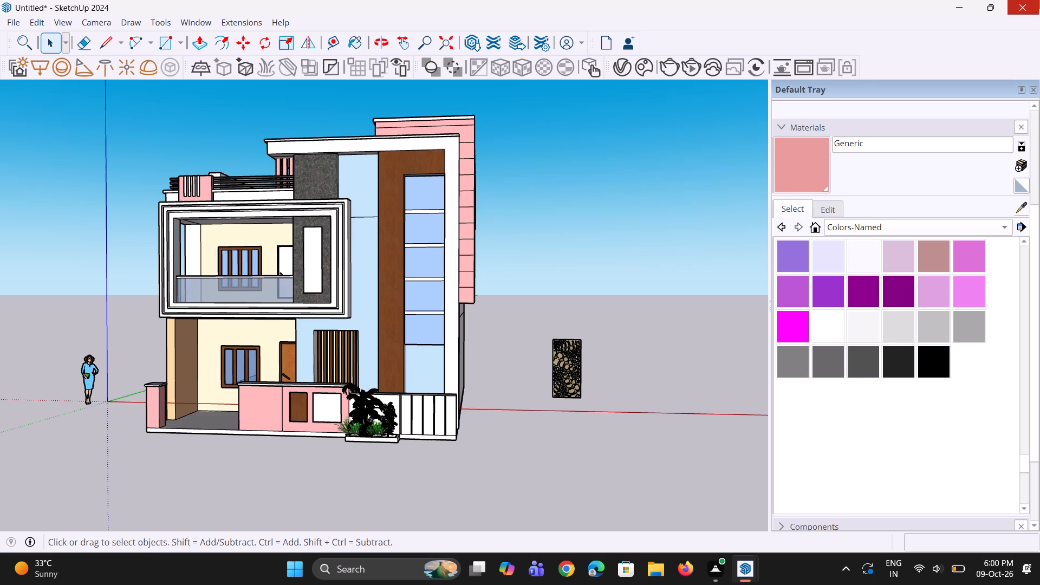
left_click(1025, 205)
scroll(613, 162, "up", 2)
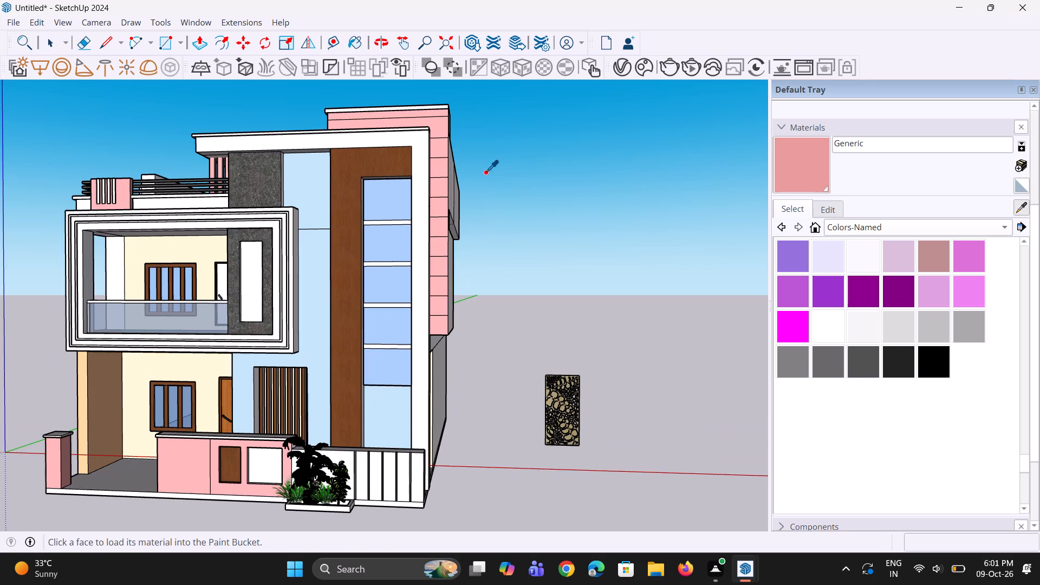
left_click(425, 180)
Open the group of the freestanding patterned panel beside the house for editing.
scroll(517, 209, "down", 3)
middle_click_drag(549, 249, 570, 289)
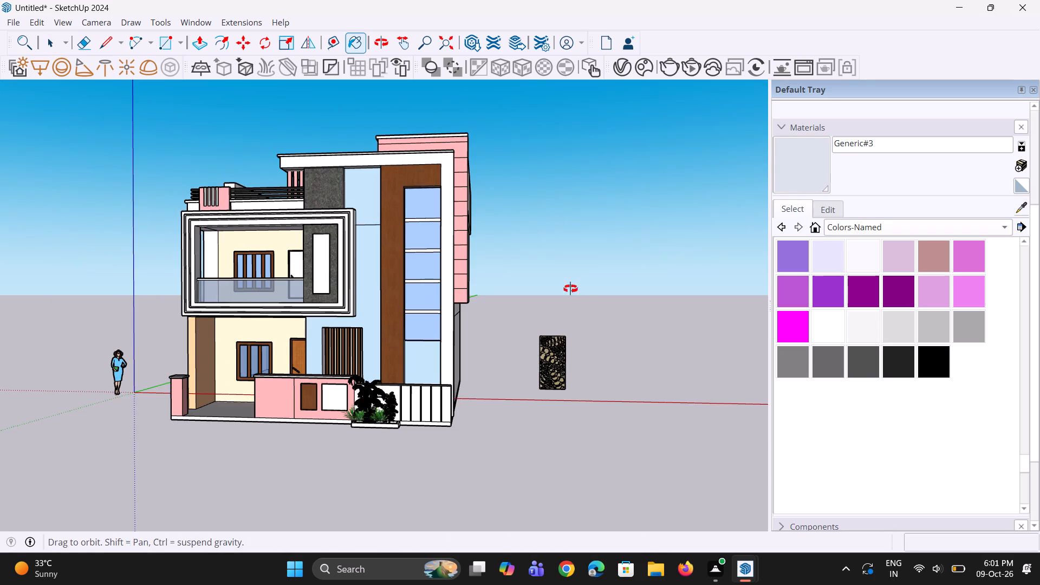
middle_click_drag(570, 289, 572, 290)
scroll(623, 403, "up", 5)
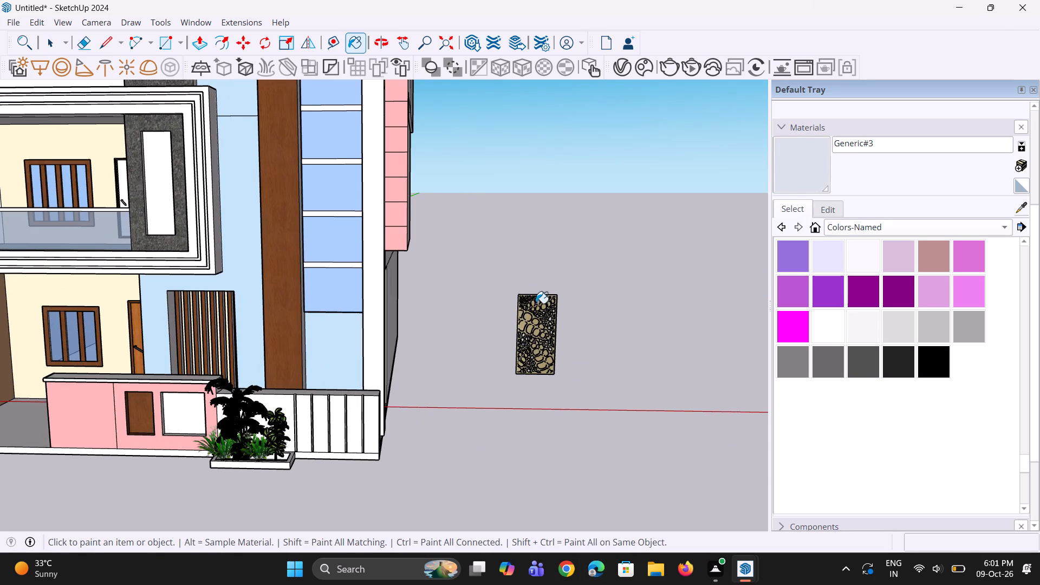
key("space")
left_click_drag(496, 278, 588, 406)
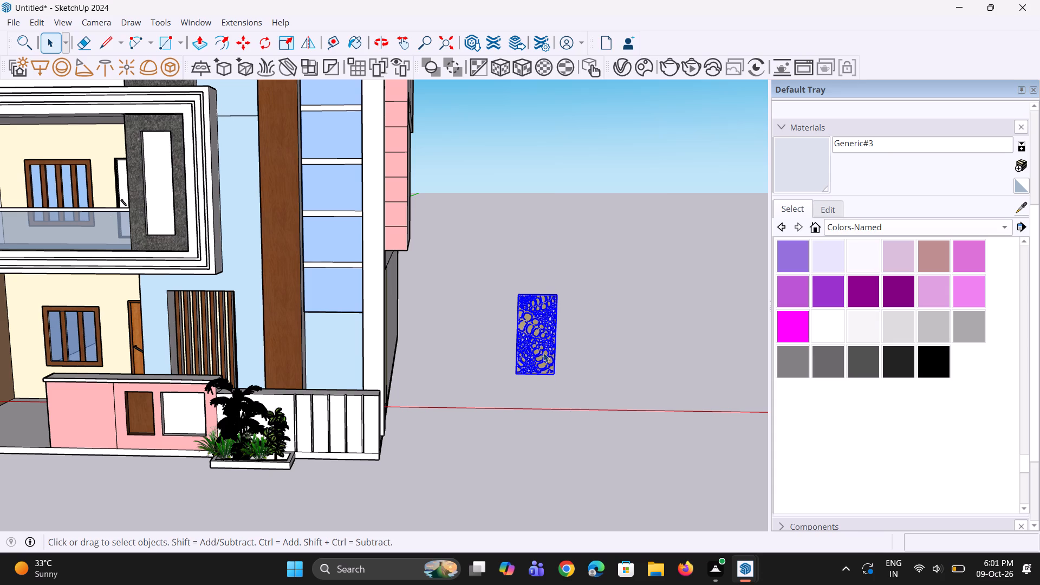
right_click(537, 327)
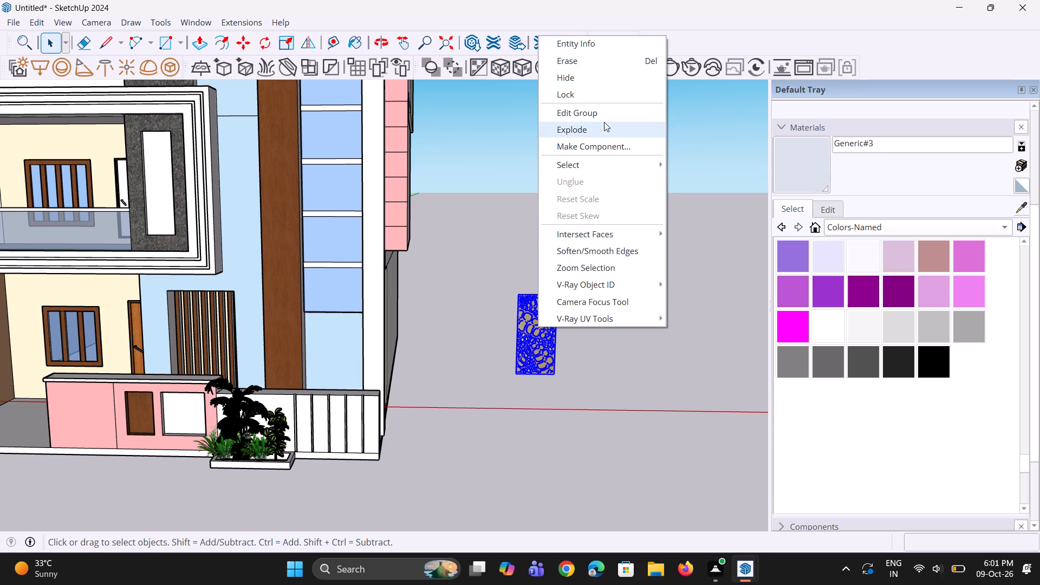
left_click(609, 116)
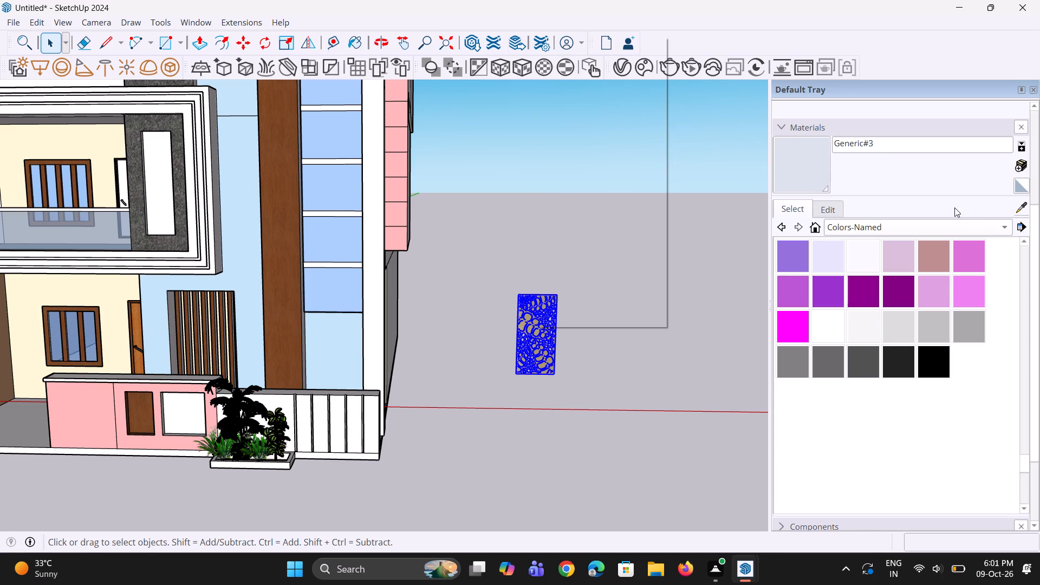
Sample Generic#3 from the tall white frame, paint the panel's cut-out pattern with it, and close the group.
left_click(1020, 209)
left_click(370, 261)
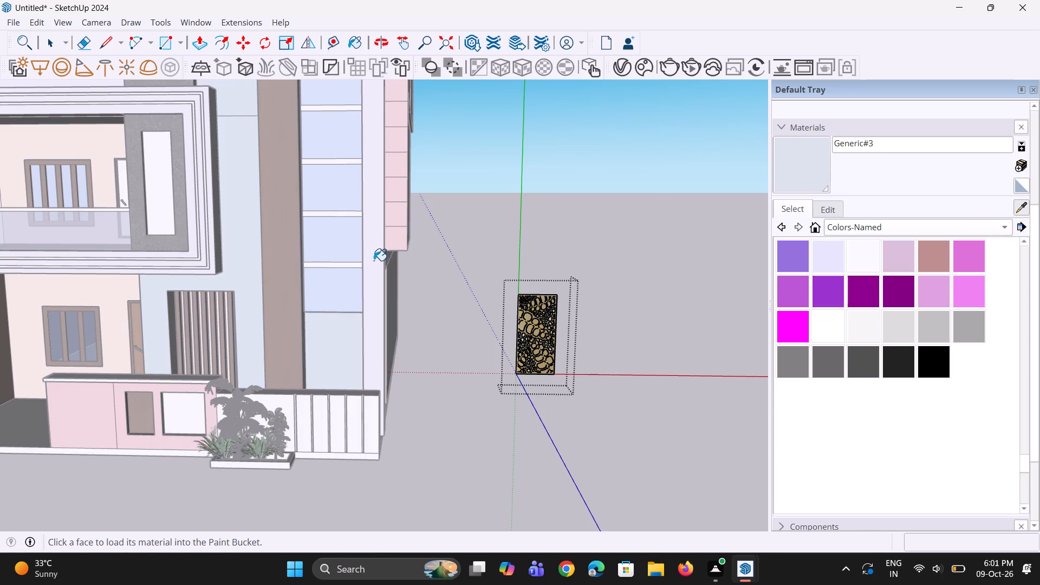
scroll(551, 298, "up", 12)
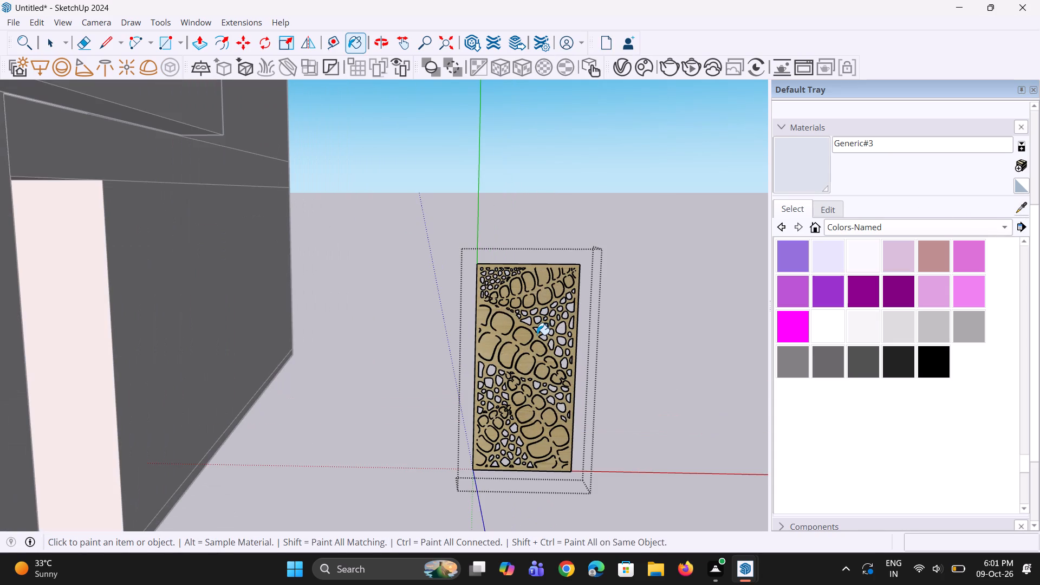
triple_click(537, 335)
scroll(539, 340, "down", 4)
key("space")
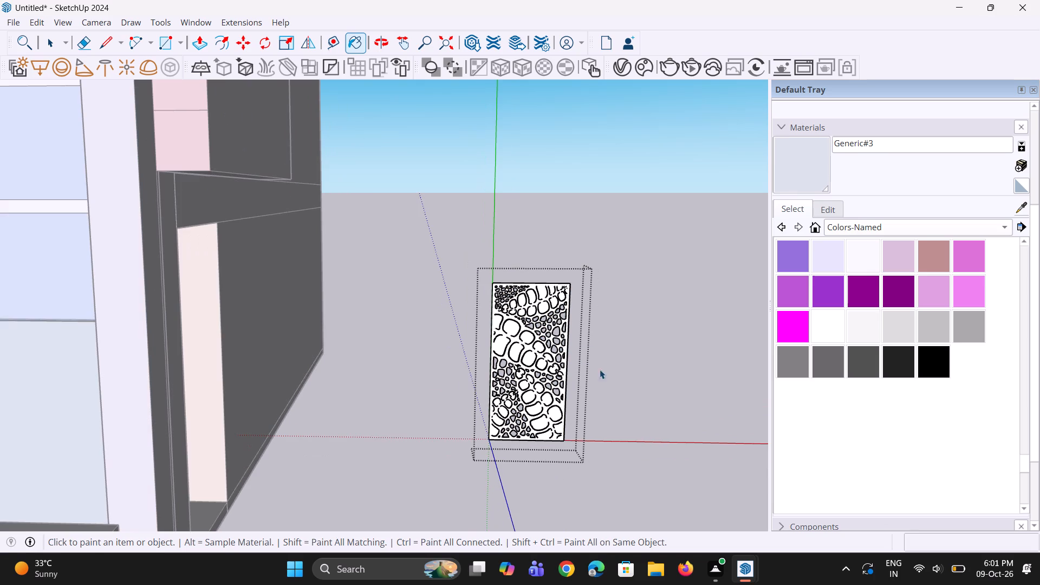
key("space")
left_click(610, 381)
scroll(619, 383, "down", 3)
double_click(619, 383)
scroll(623, 404, "down", 3)
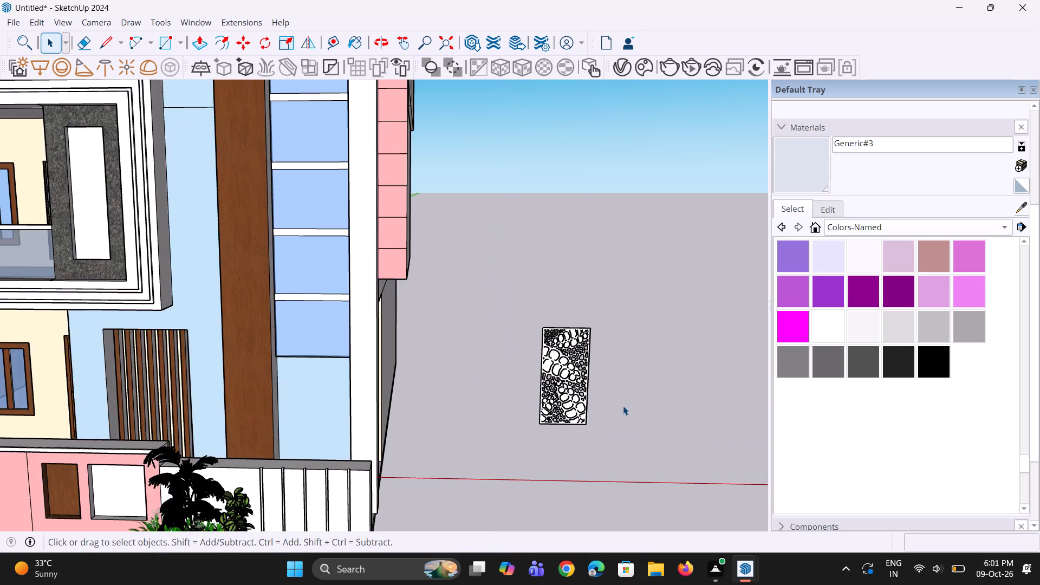
Move the patterned panel by its lower corner onto the white recess in the stone strip of the first-floor balcony frame.
scroll(623, 406, "down", 5)
middle_click_drag(619, 409, 613, 388)
left_click(583, 423)
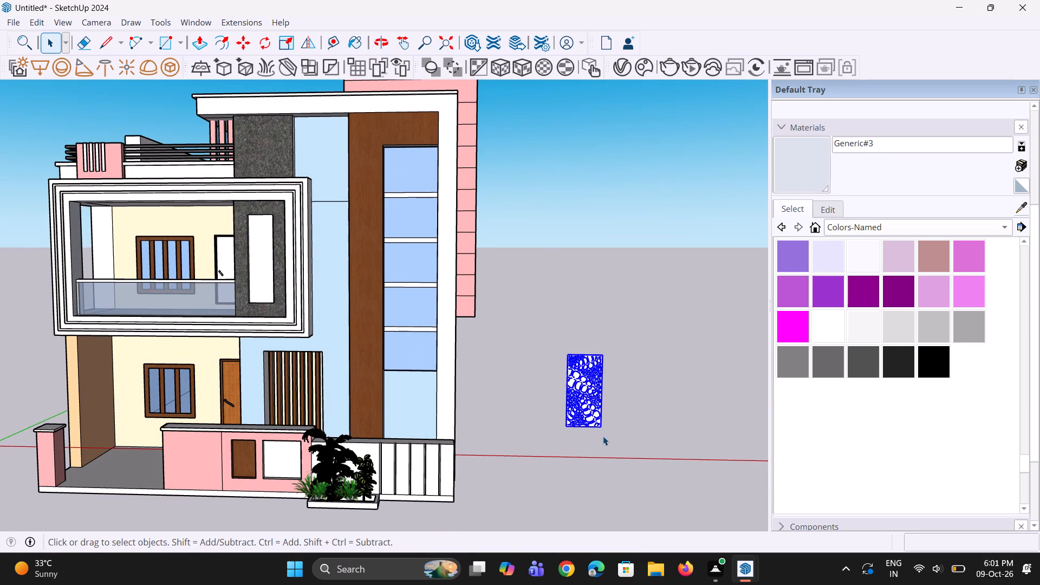
key("m")
left_click(603, 431)
scroll(299, 327, "up", 5)
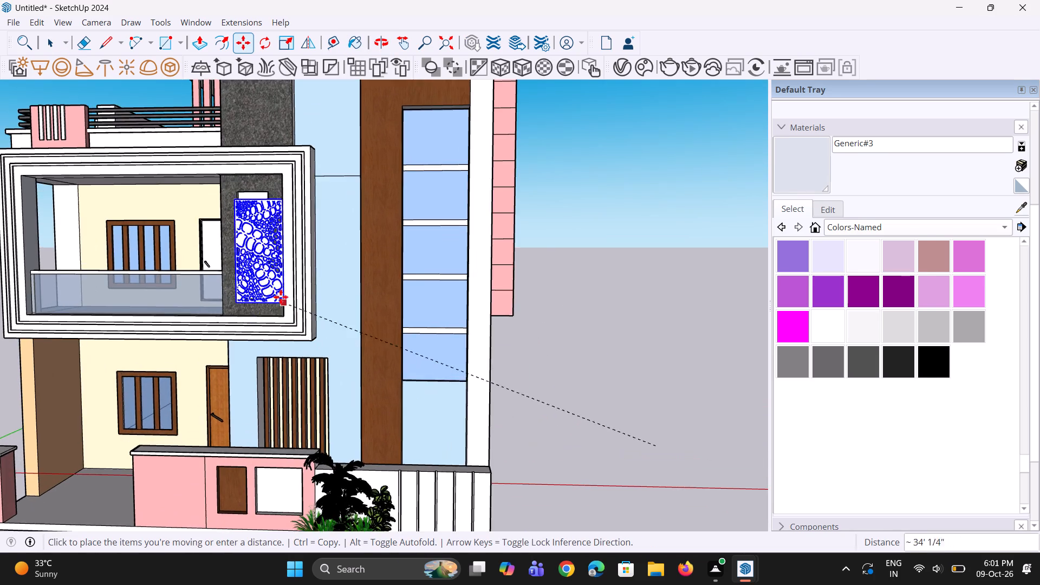
scroll(281, 297, "up", 3)
left_click(272, 301)
Scale the patterned panel's width to about 0.78 from its door-side edge, lining that edge up with the white recess.
middle_click_drag(266, 297, 455, 348)
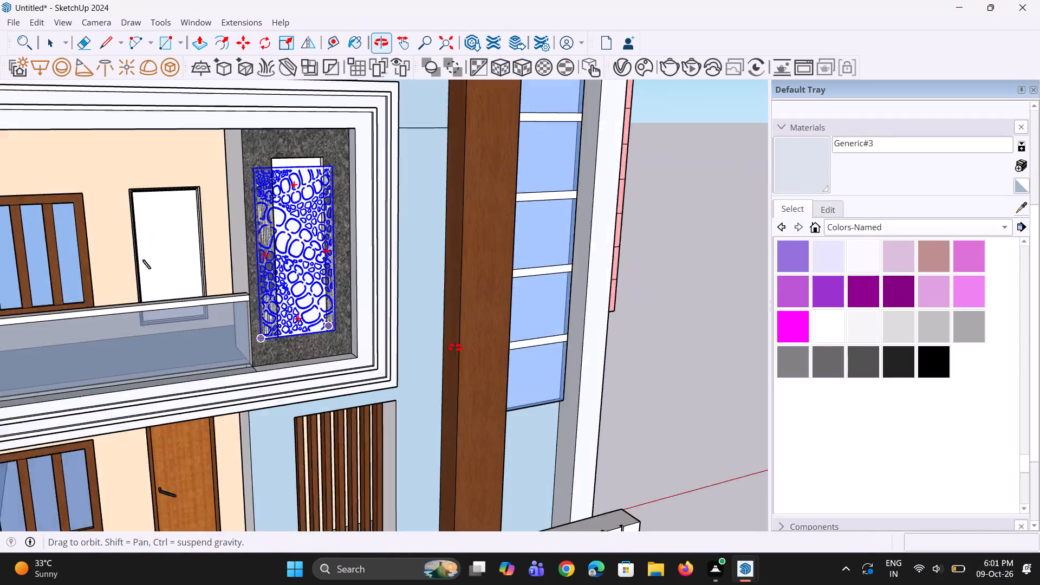
middle_click_drag(455, 348, 478, 346)
scroll(395, 300, "up", 2)
key("s")
middle_click_drag(365, 332, 340, 332)
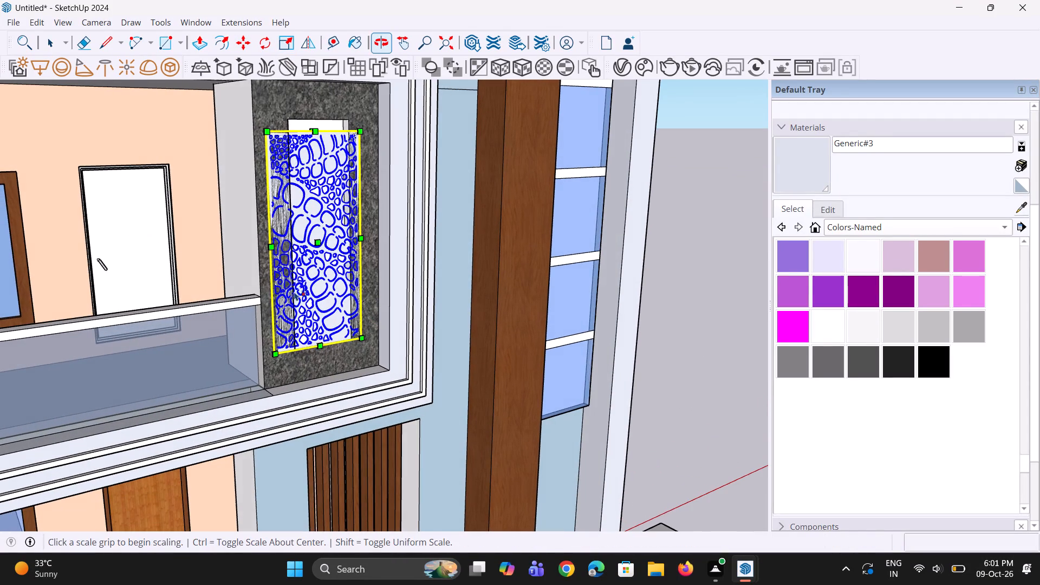
left_click(275, 250)
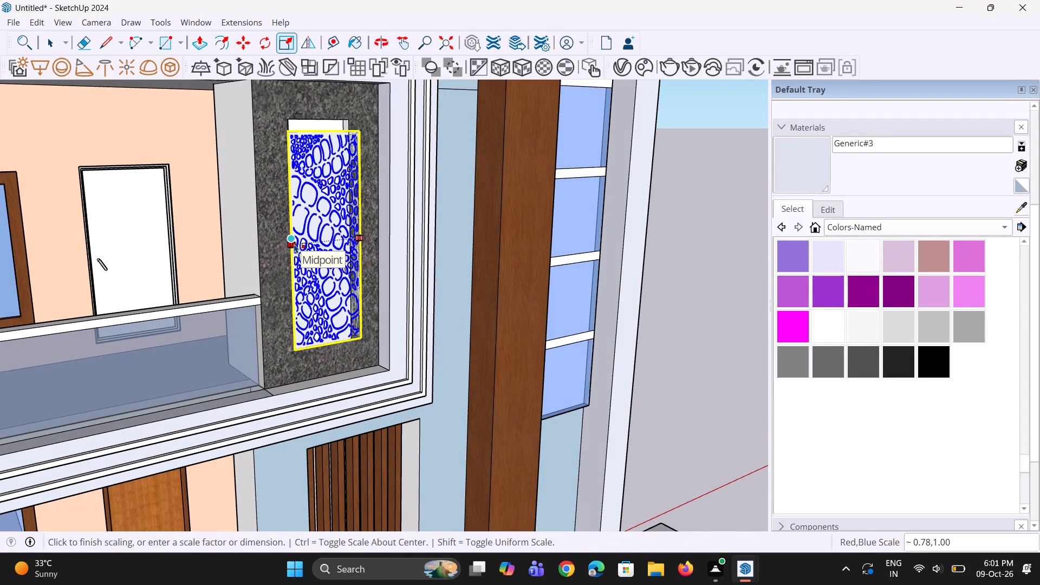
left_click(294, 244)
middle_click_drag(340, 257, 277, 251)
scroll(324, 238, "up", 1)
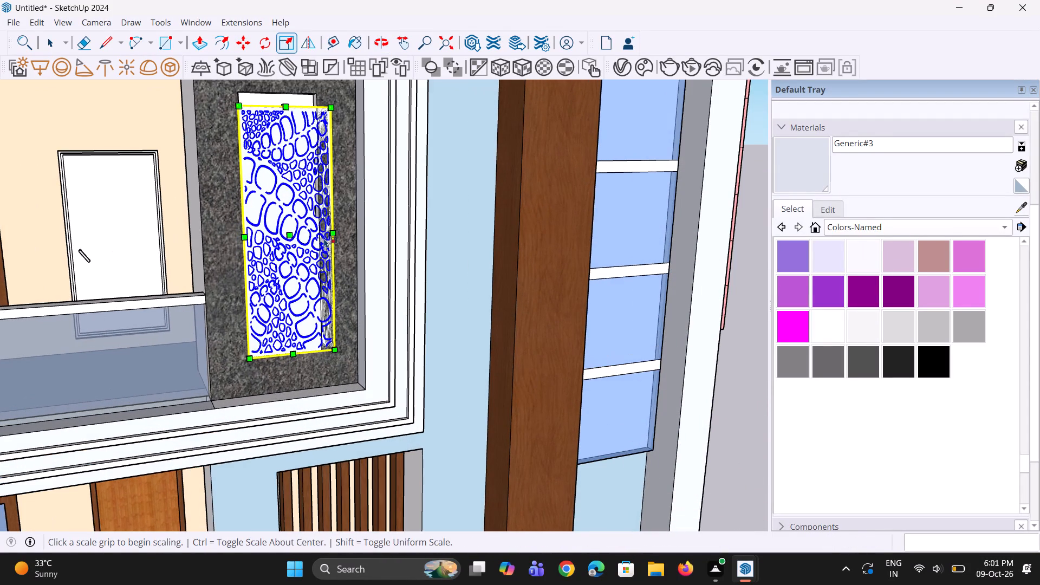
Move the patterned panel about 2 1/8" by its lower corner away from the door to realign it with the white recess.
middle_click_drag(307, 241, 294, 277)
middle_click_drag(295, 194, 233, 223)
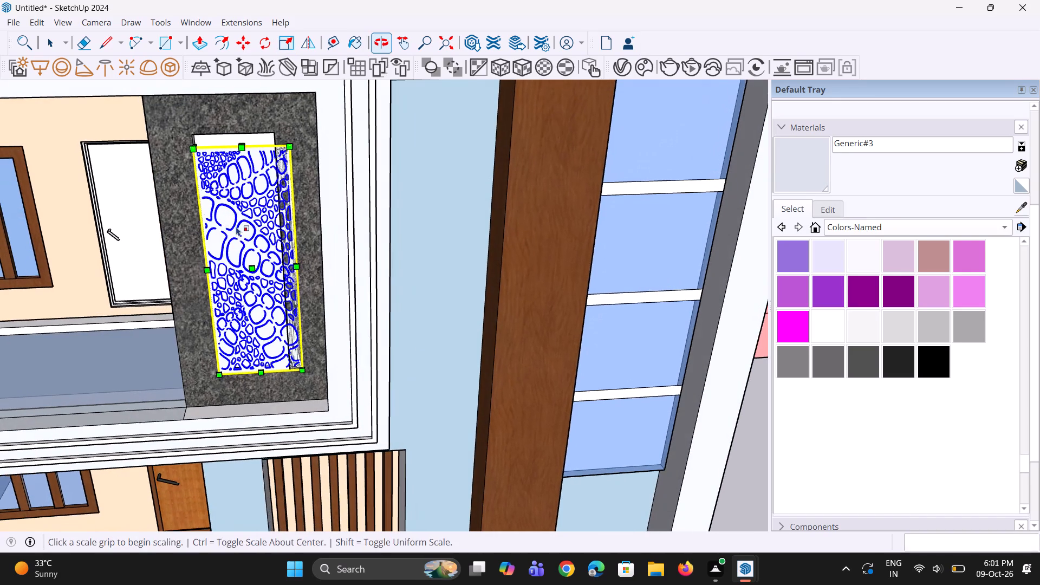
key("m")
scroll(288, 303, "up", 2)
scroll(319, 390, "up", 4)
double_click(300, 372)
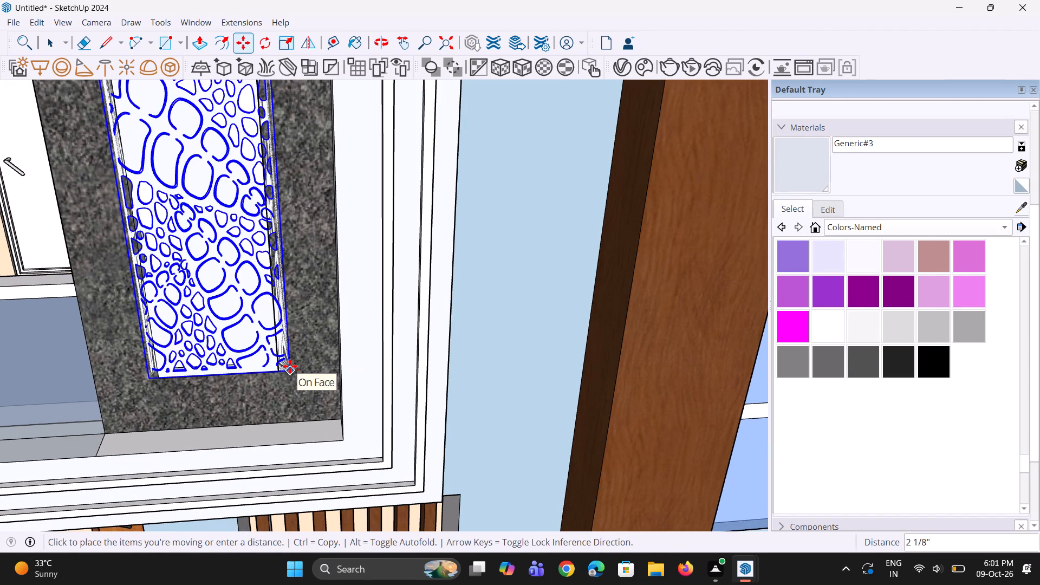
left_click(290, 366)
Scale the patterned panel's width to about 0.92 from its outer edge, and narrow its door-side edge to match the white recess.
middle_click_drag(302, 375, 329, 357)
scroll(329, 357, "up", 1)
scroll(330, 357, "down", 8)
key("s")
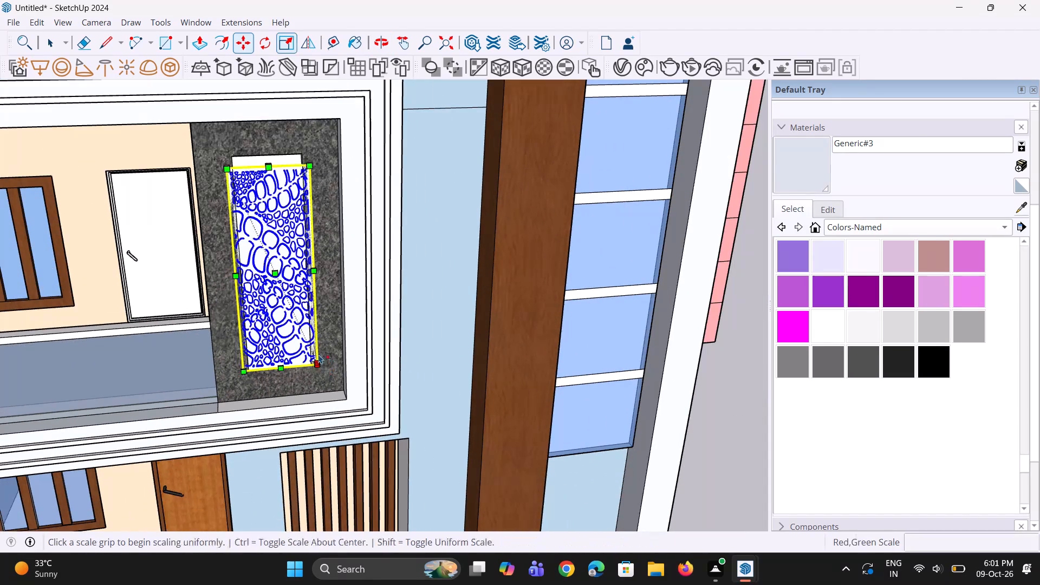
scroll(314, 282, "up", 1)
left_click(316, 271)
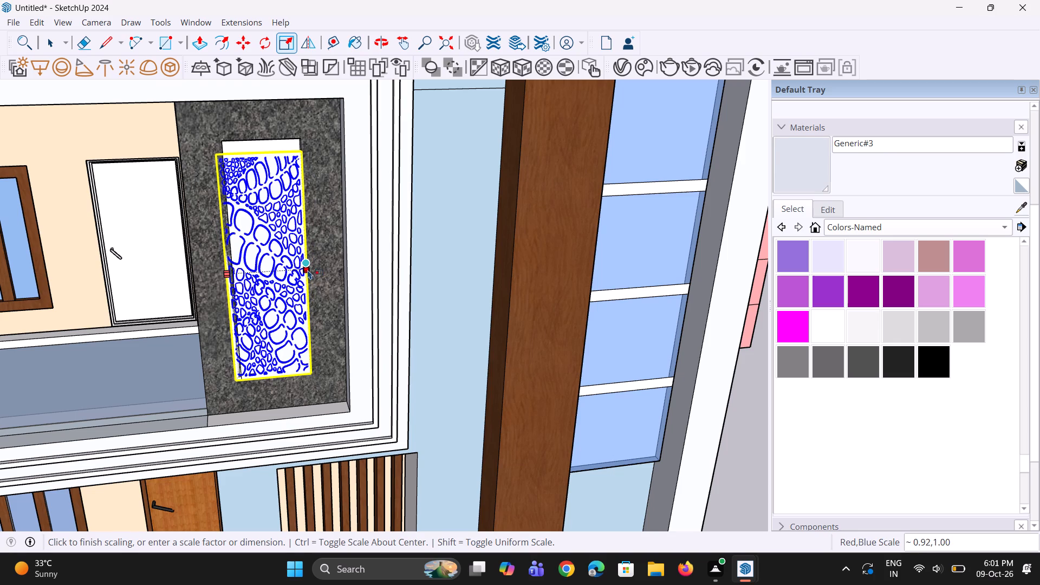
left_click(305, 267)
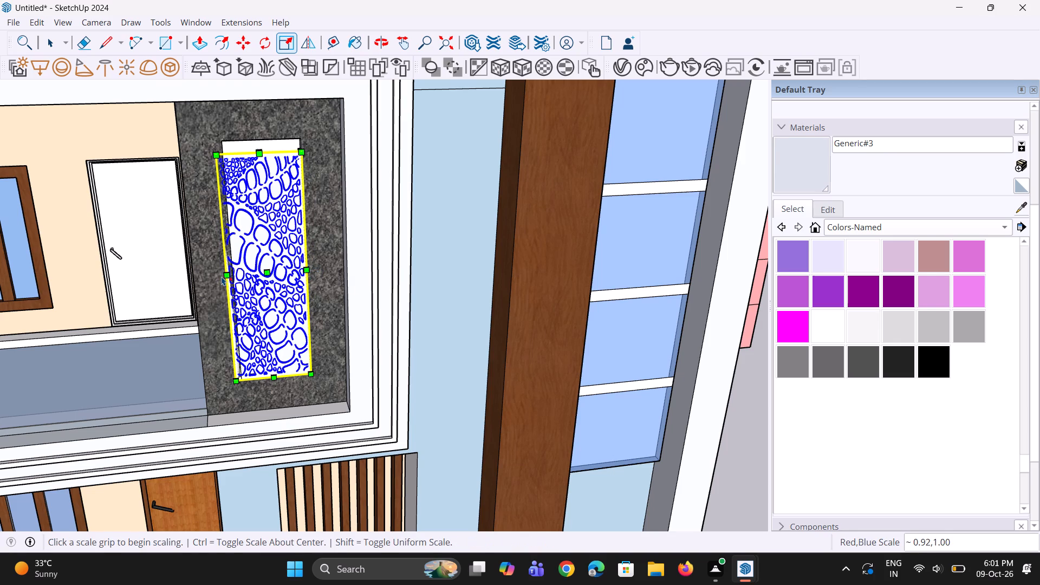
left_click(225, 276)
left_click(235, 271)
Scale the patterned panel from its top edge up to the top of the white recess, and deselect it.
middle_click_drag(275, 302, 252, 305)
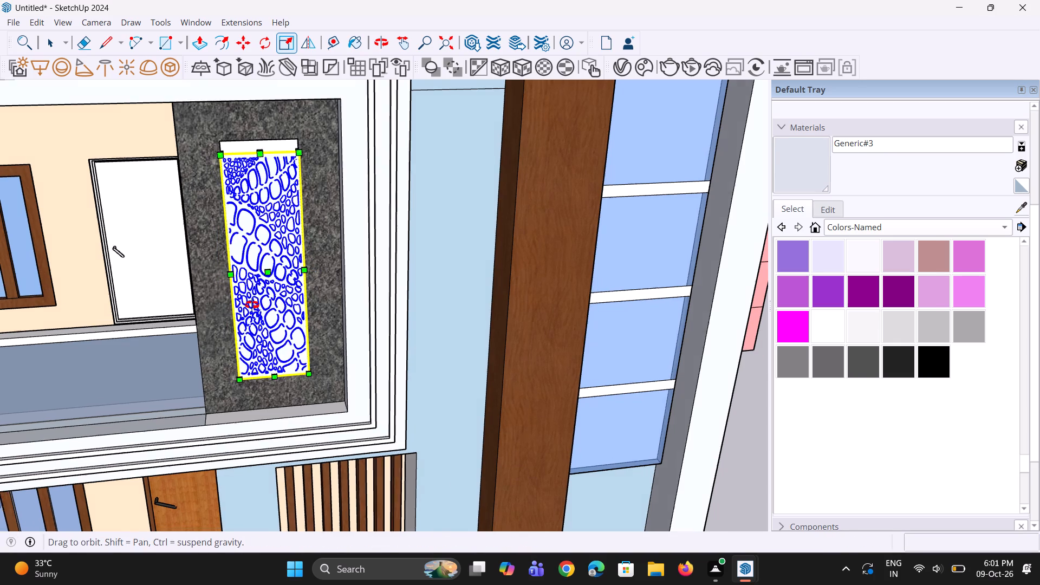
middle_click_drag(252, 305, 183, 370)
scroll(235, 275, "up", 2)
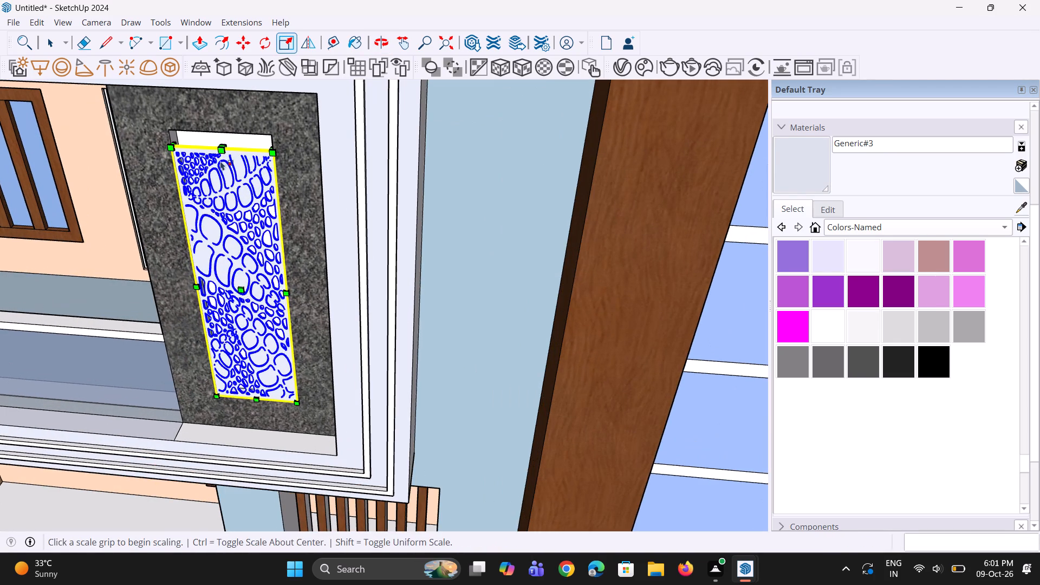
middle_click_drag(224, 172, 220, 234)
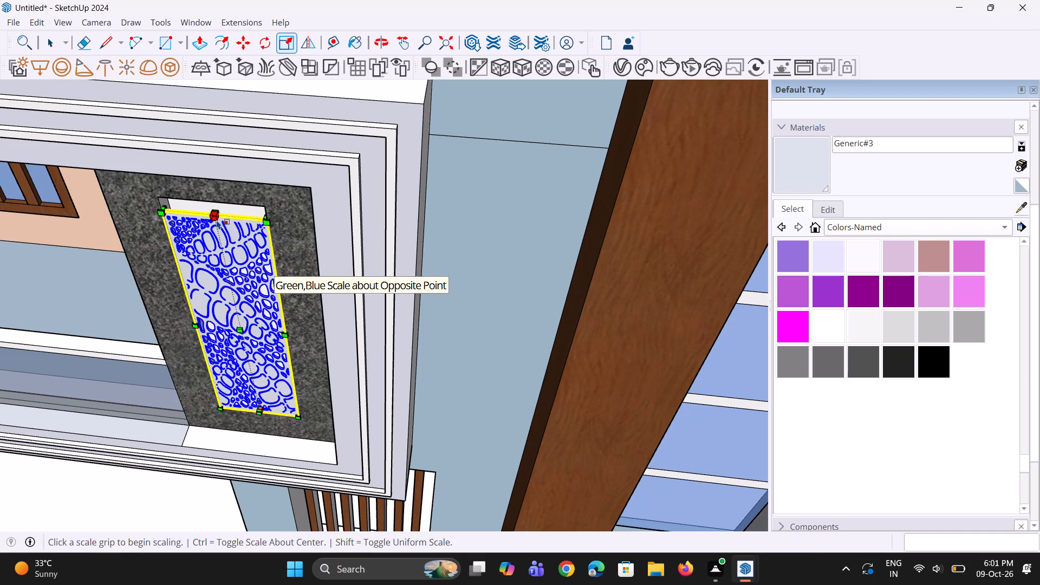
left_click(217, 220)
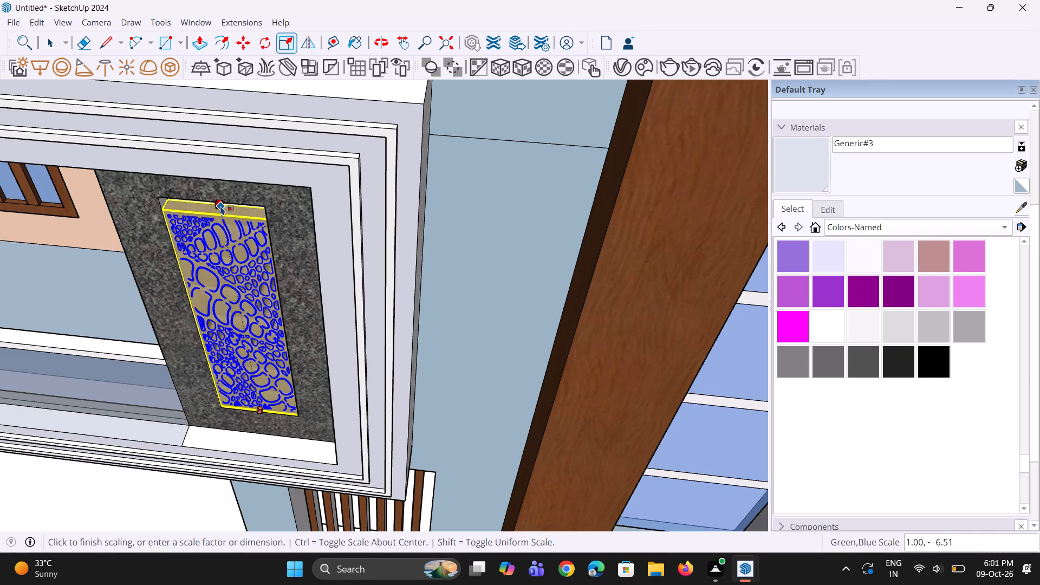
left_click(220, 206)
middle_click_drag(252, 287, 329, 242)
key("space")
key("space")
scroll(286, 307, "down", 10)
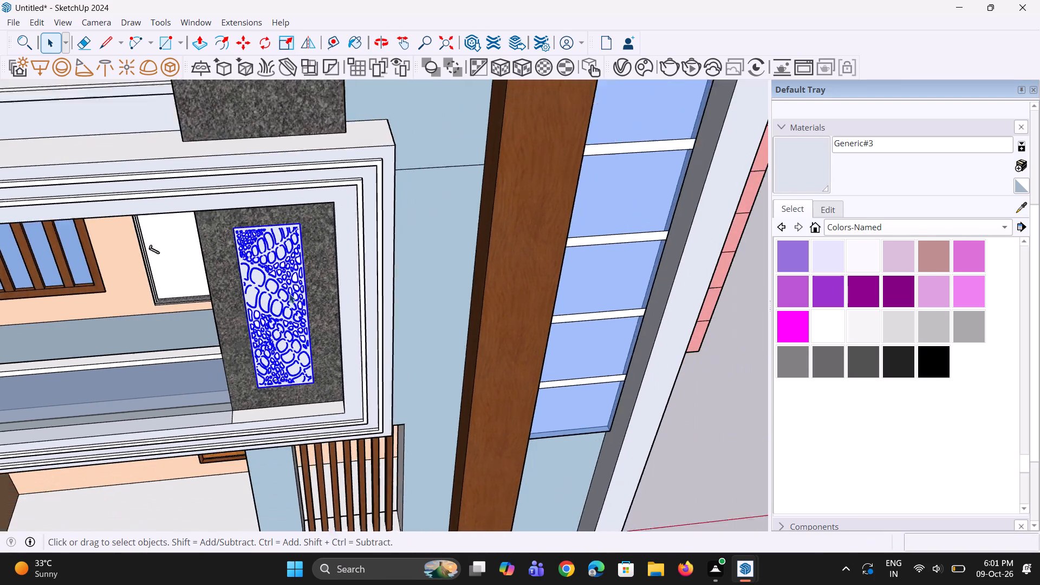
middle_click_drag(300, 286, 328, 235)
left_click(712, 392)
Examine the whole front facade with the patterned panel in the stone strip.
scroll(378, 341, "down", 3)
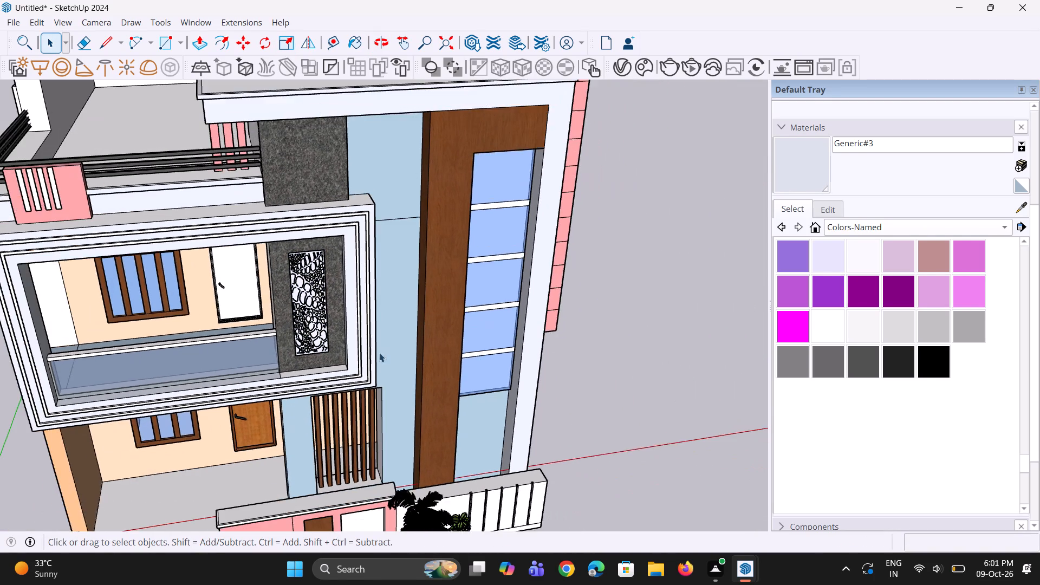
middle_click_drag(379, 353, 353, 292)
scroll(353, 292, "down", 3)
middle_click_drag(373, 309, 350, 282)
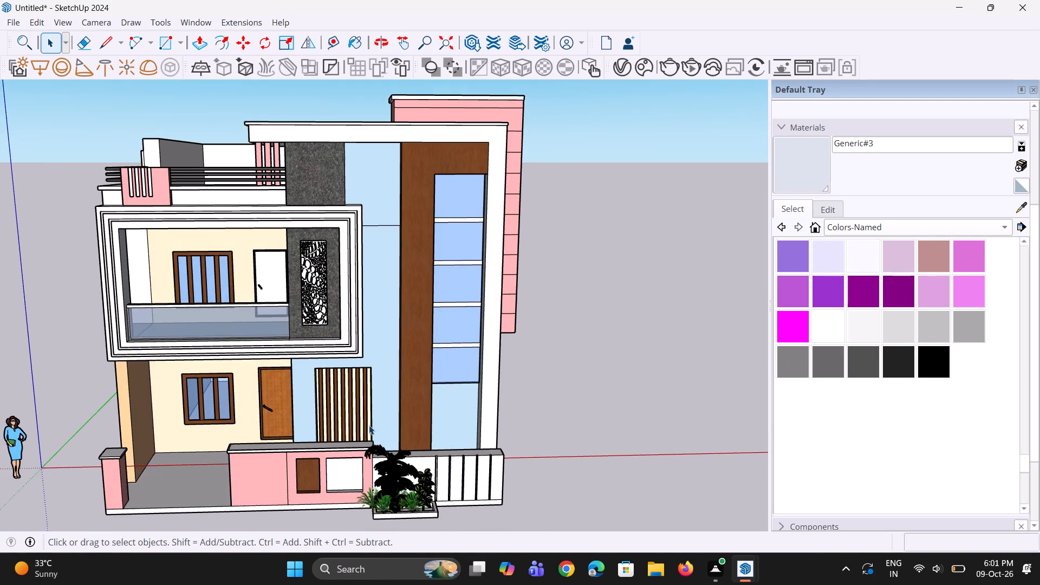
scroll(366, 448, "up", 2)
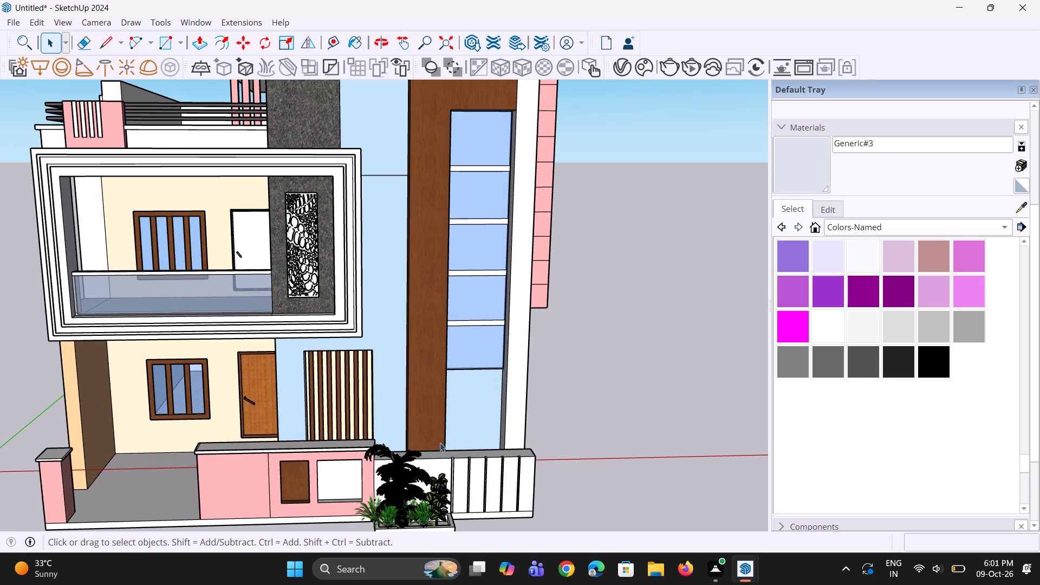
scroll(457, 448, "down", 2)
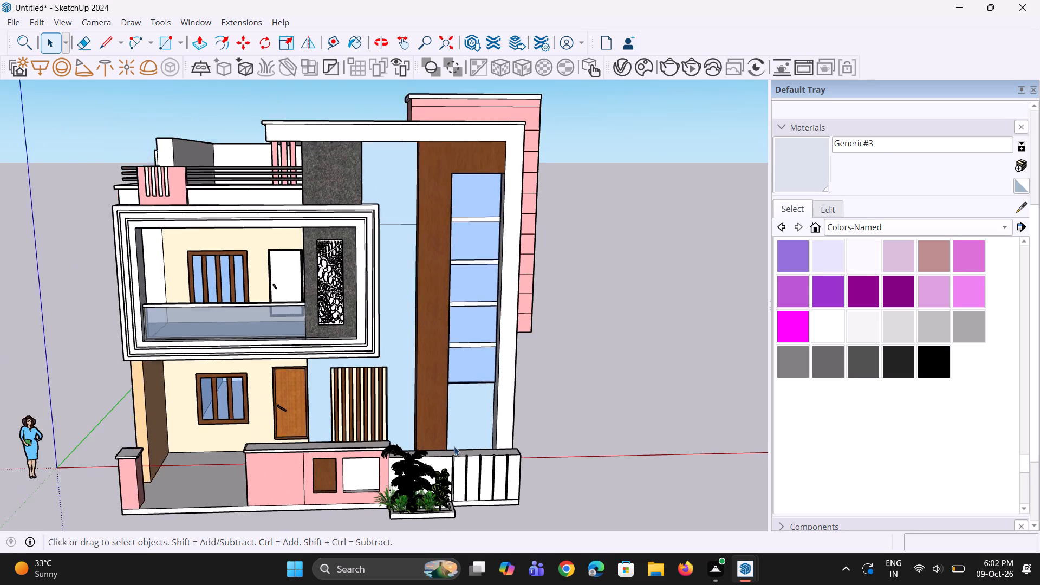
scroll(454, 446, "down", 3)
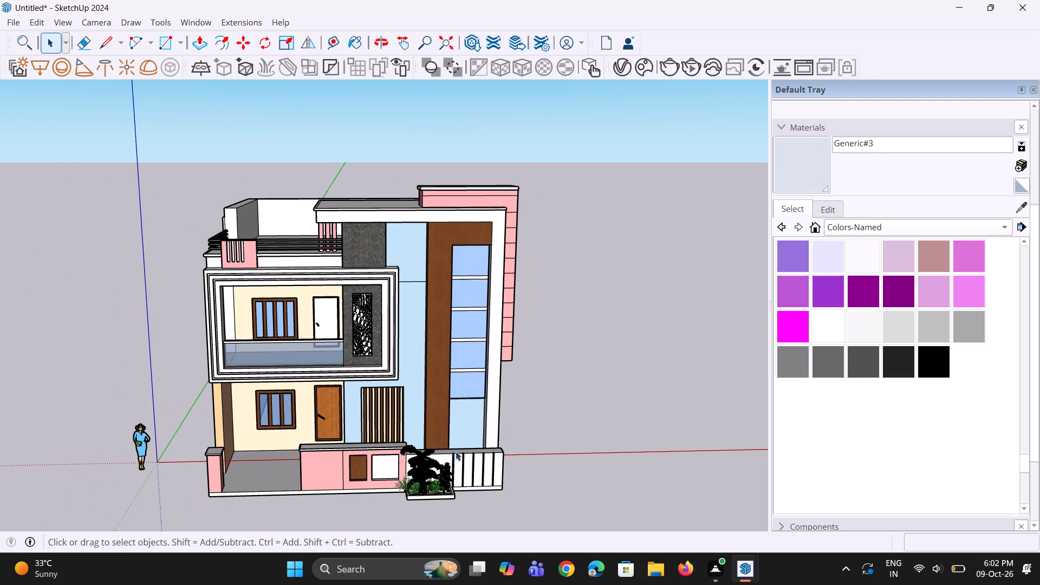
scroll(425, 509, "up", 3)
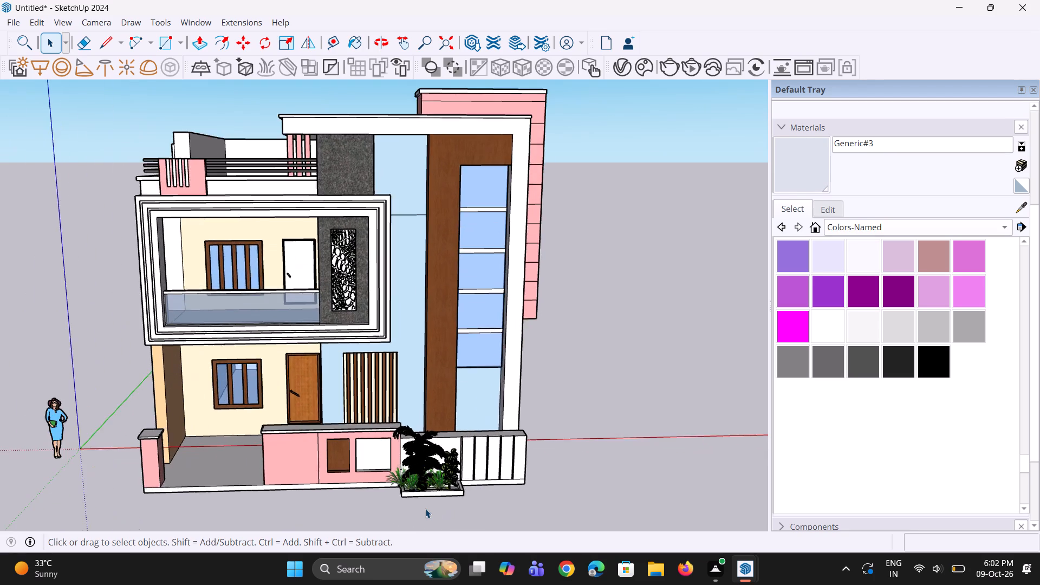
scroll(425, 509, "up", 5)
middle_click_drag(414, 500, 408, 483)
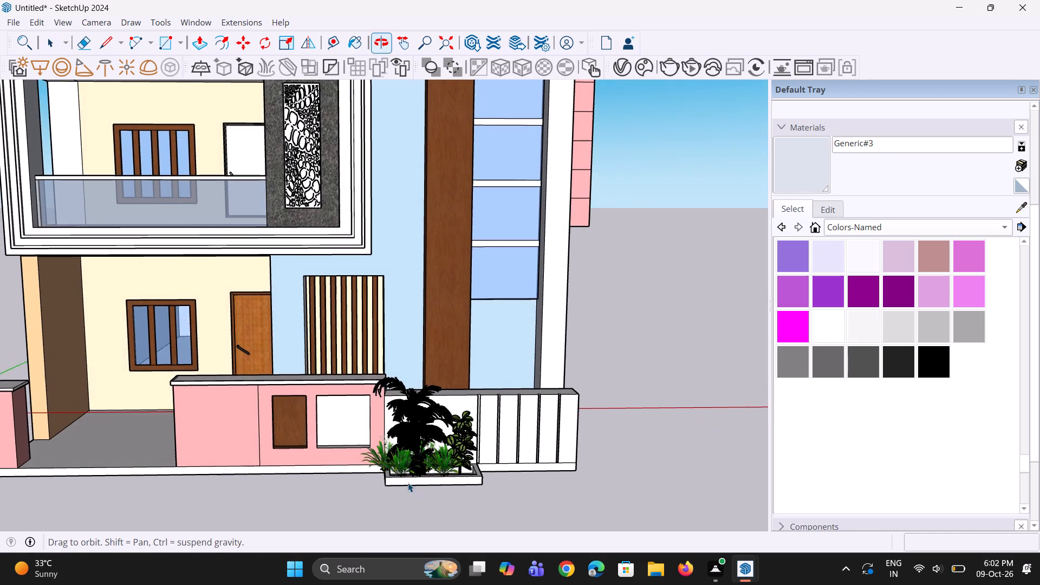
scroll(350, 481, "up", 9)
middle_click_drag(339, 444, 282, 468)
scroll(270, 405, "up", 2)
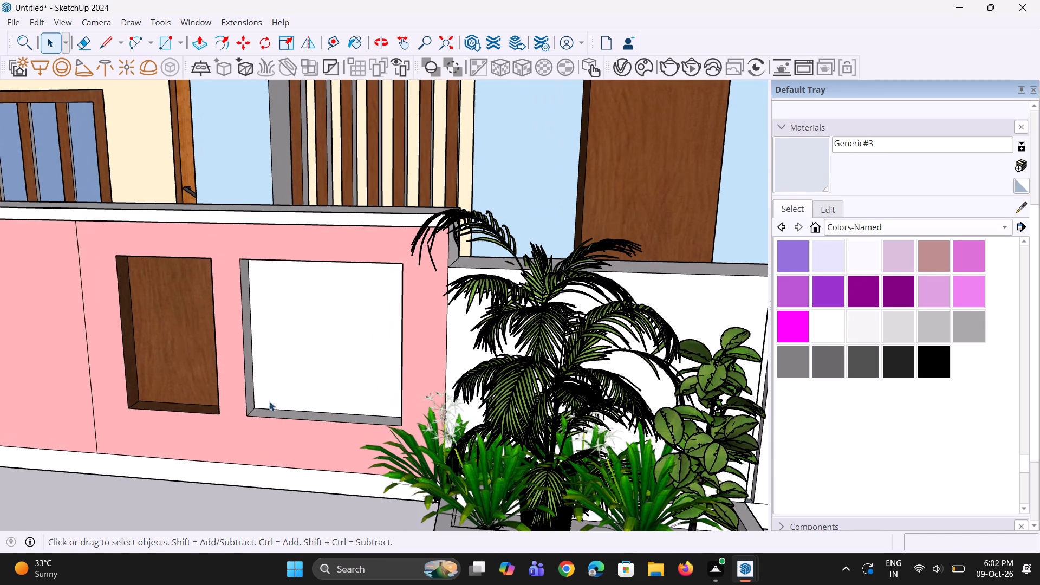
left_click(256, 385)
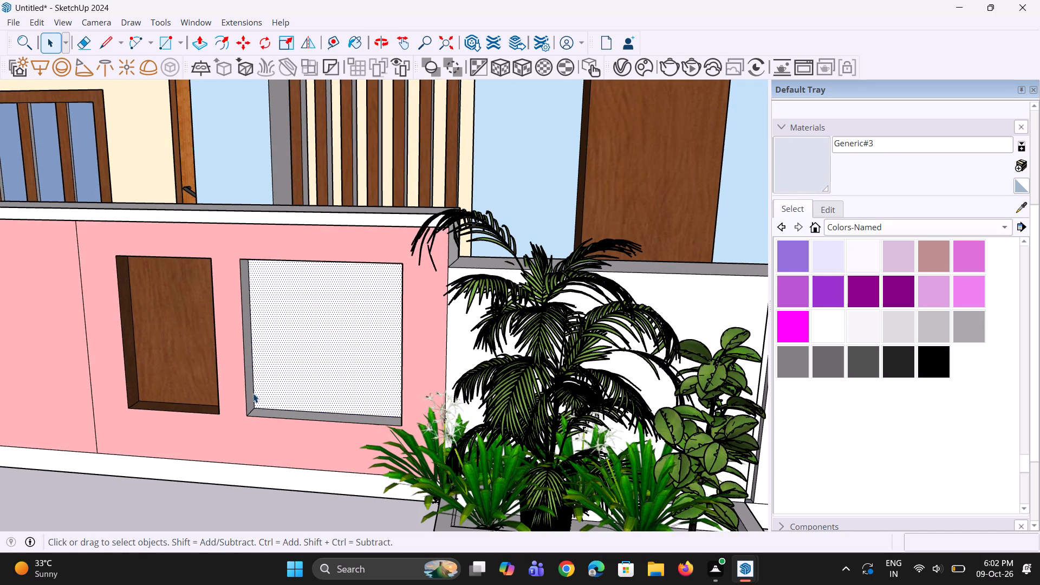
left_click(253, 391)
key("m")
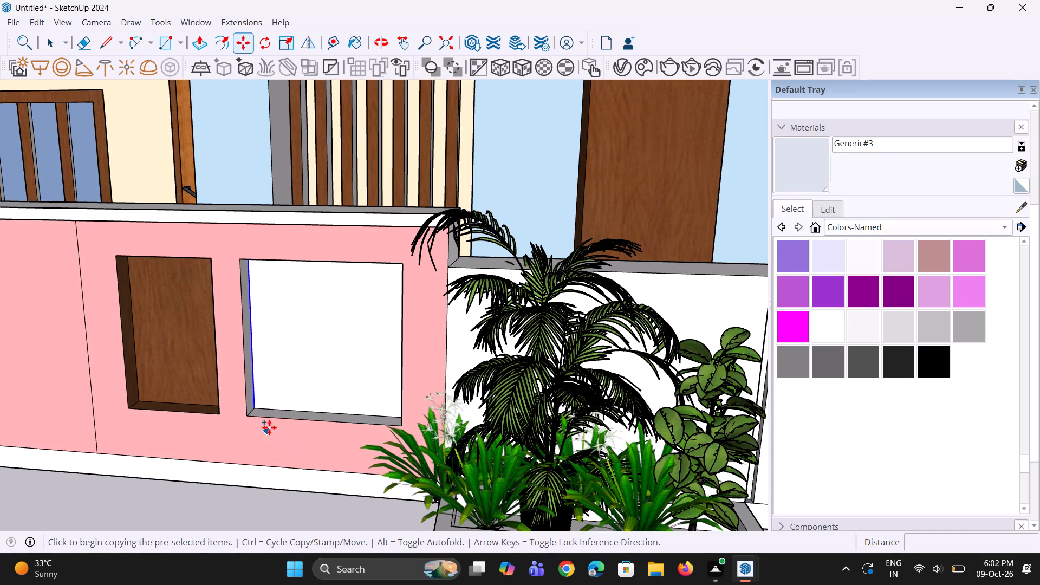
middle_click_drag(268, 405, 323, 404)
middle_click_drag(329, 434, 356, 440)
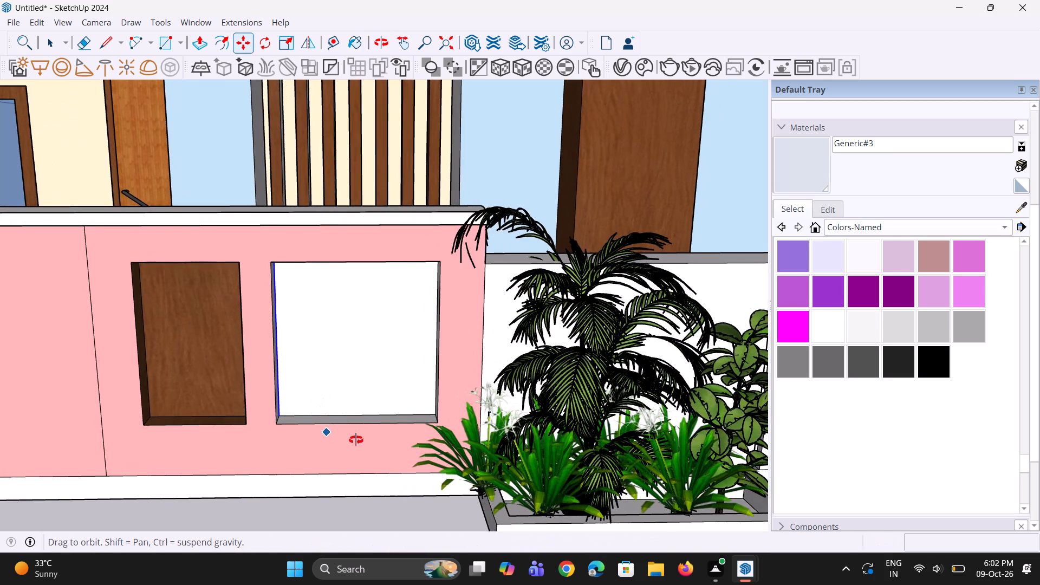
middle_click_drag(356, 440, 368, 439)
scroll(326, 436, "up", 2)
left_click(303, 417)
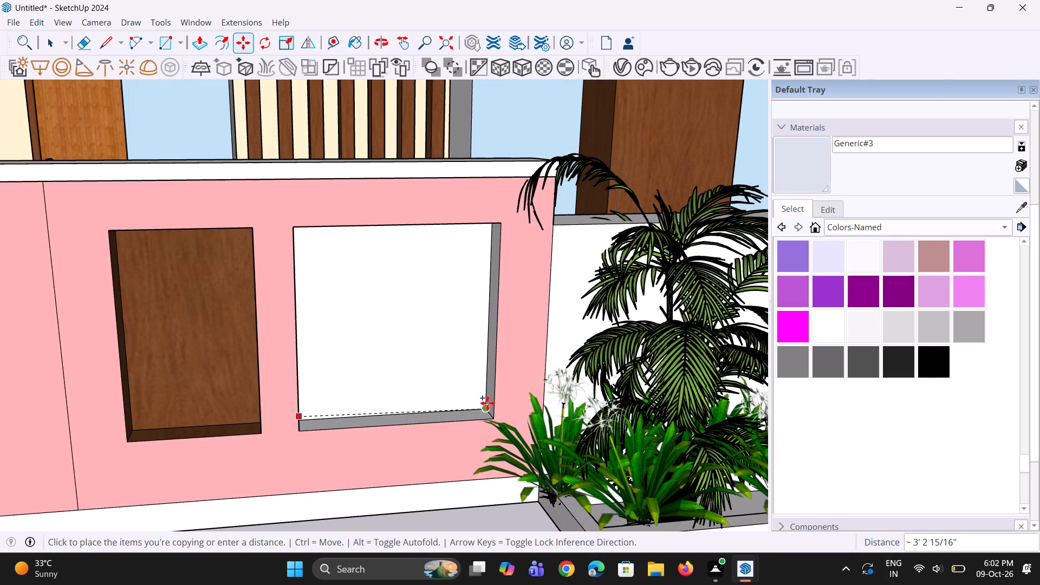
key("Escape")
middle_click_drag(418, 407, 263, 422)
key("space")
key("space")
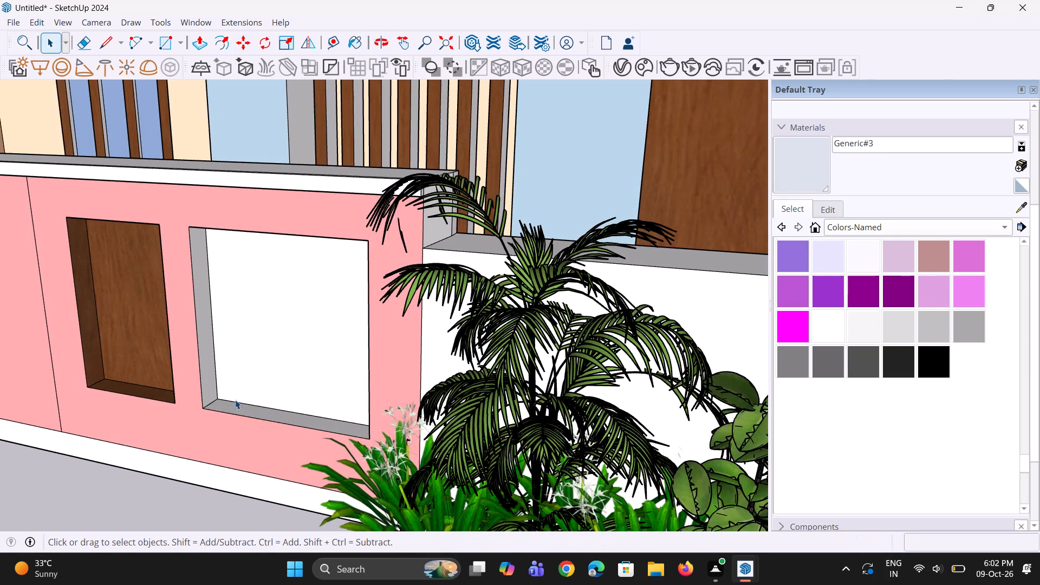
Copy the door-side vertical back edge of the pink boundary wall's white recess 3' 2 7/16" to its opposite side, divided into 6 equal spaces.
left_click(216, 386)
middle_click_drag(238, 426, 281, 422)
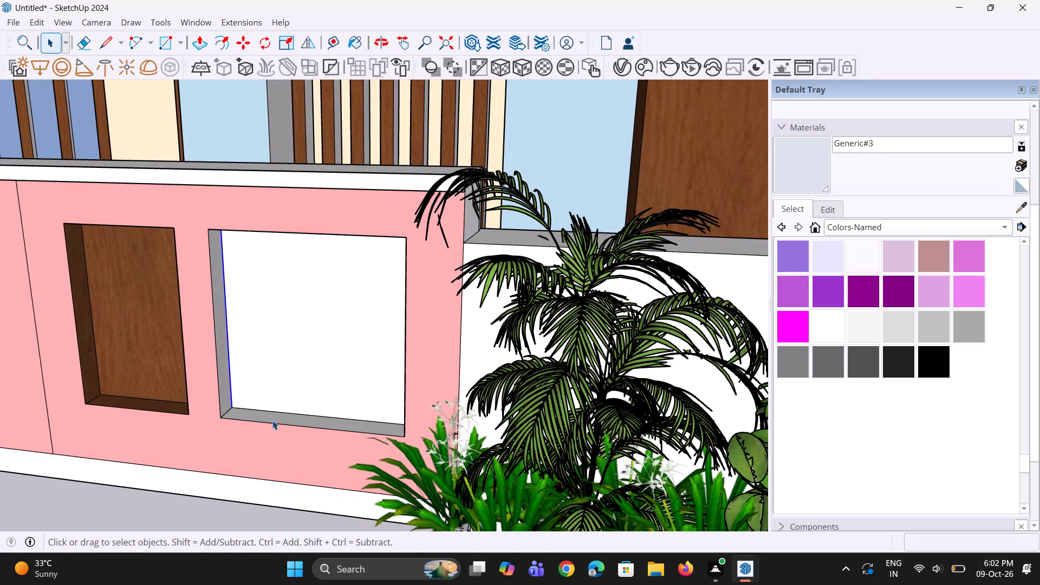
key("m")
left_click(233, 406)
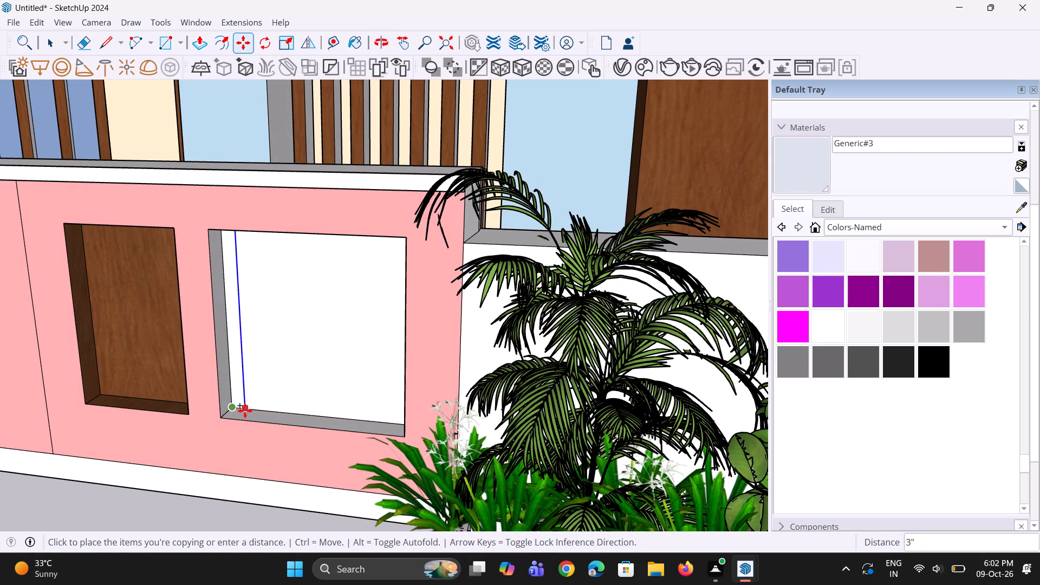
middle_click_drag(247, 411, 434, 408)
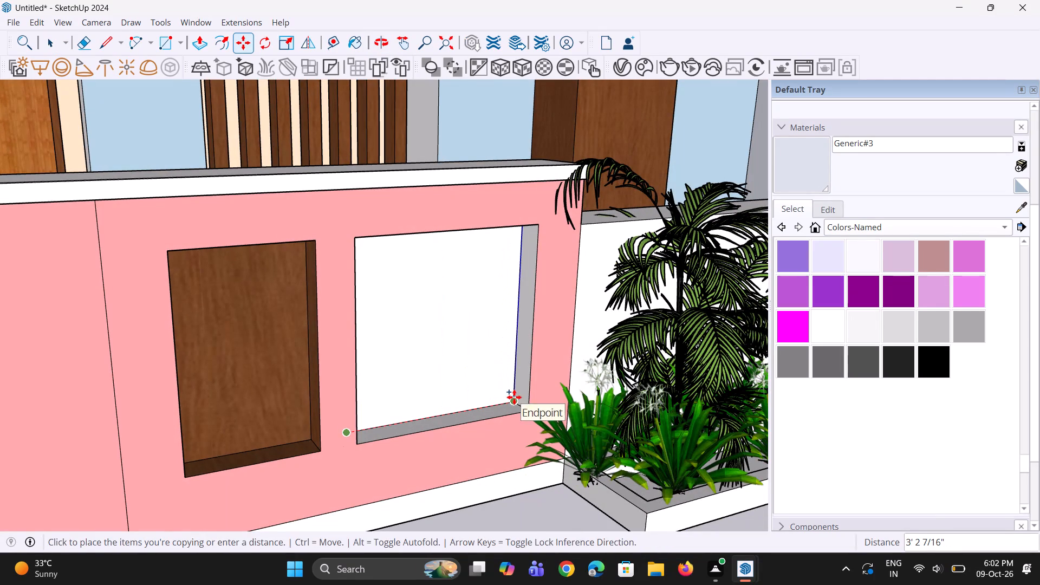
left_click(514, 397)
key("slash")
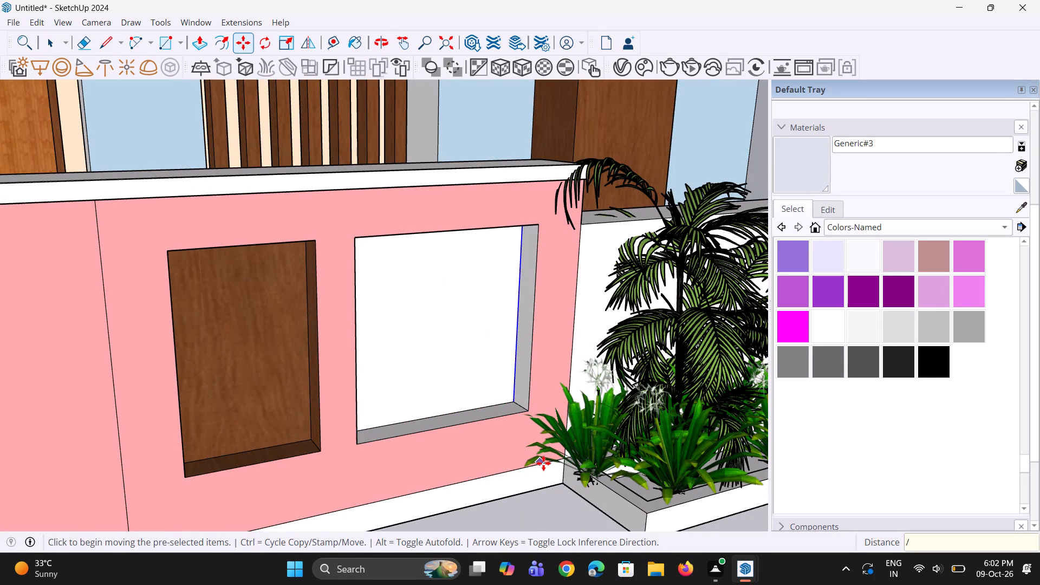
key("6")
key("Return")
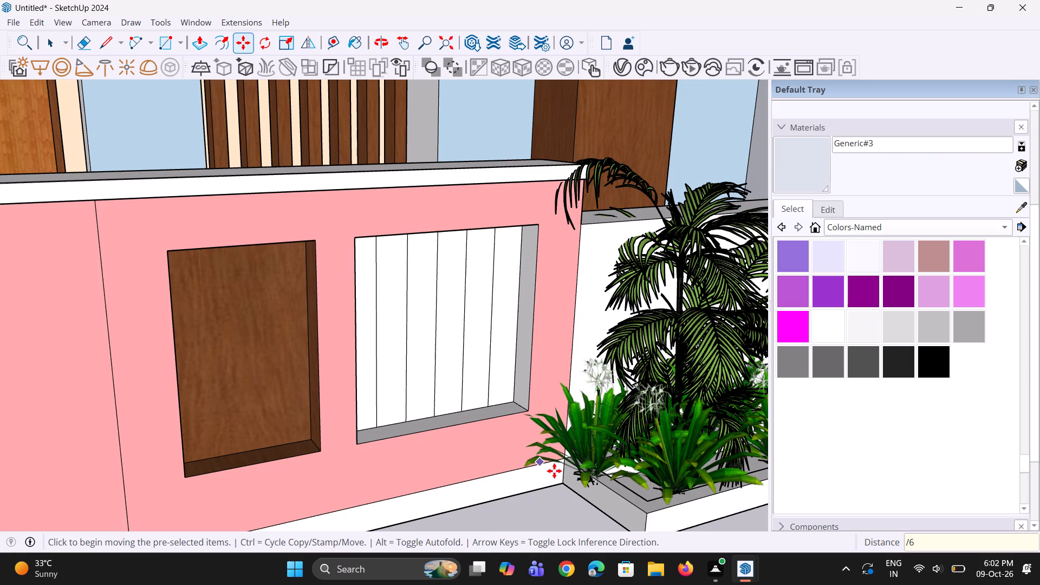
scroll(271, 424, "down", 4)
middle_click_drag(421, 423, 319, 411)
key("space")
key("space")
Examine the boundary wall's recess lines and the overall front elevation from several distances and angles.
scroll(326, 399, "down", 1)
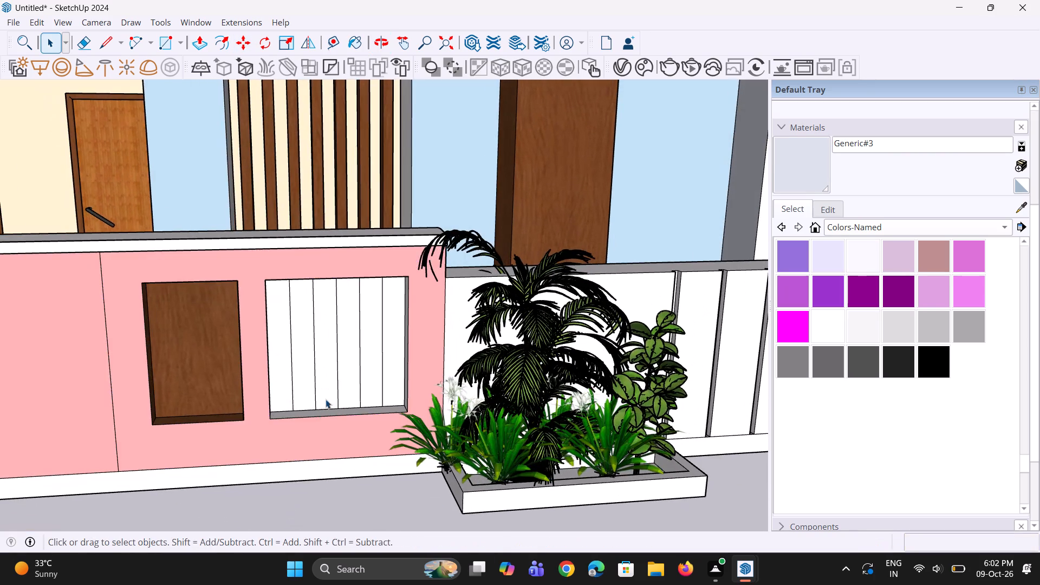
scroll(326, 399, "down", 2)
middle_click_drag(326, 399, 313, 356)
scroll(312, 356, "down", 3)
middle_click_drag(359, 366, 314, 375)
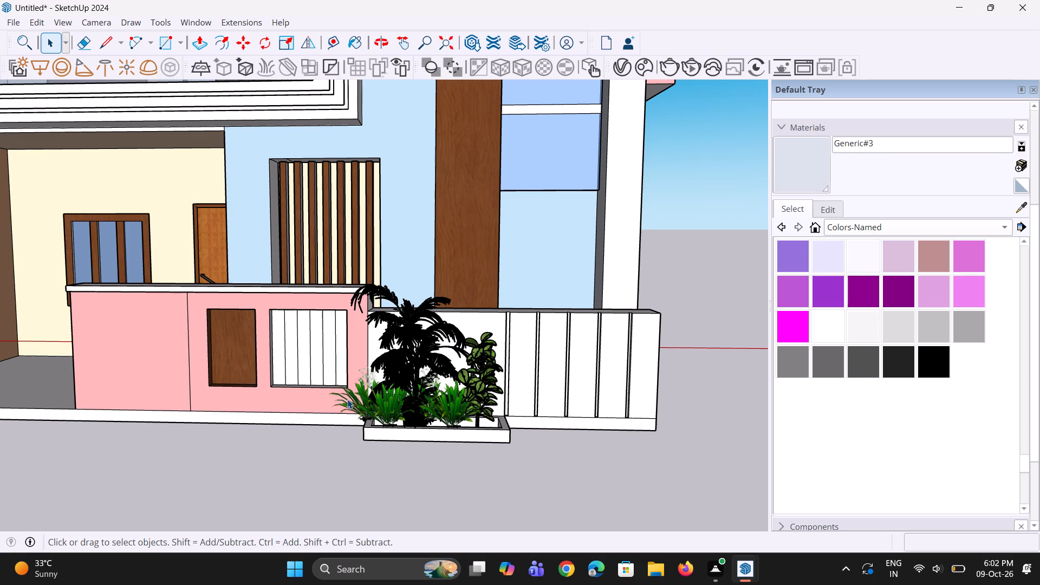
scroll(370, 370, "down", 5)
middle_click_drag(357, 382, 346, 398)
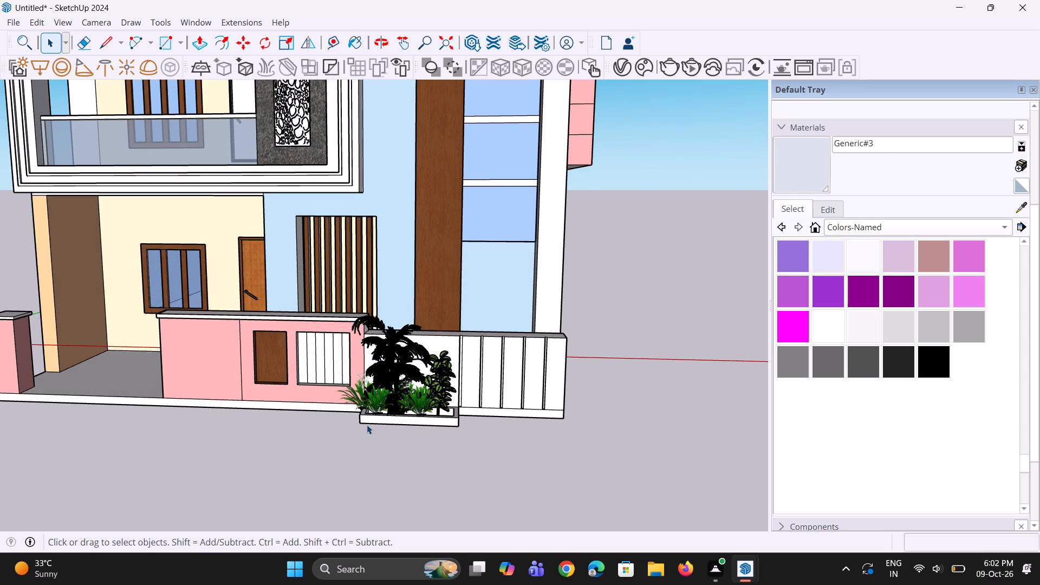
scroll(418, 456, "down", 4)
middle_click_drag(387, 445, 391, 391)
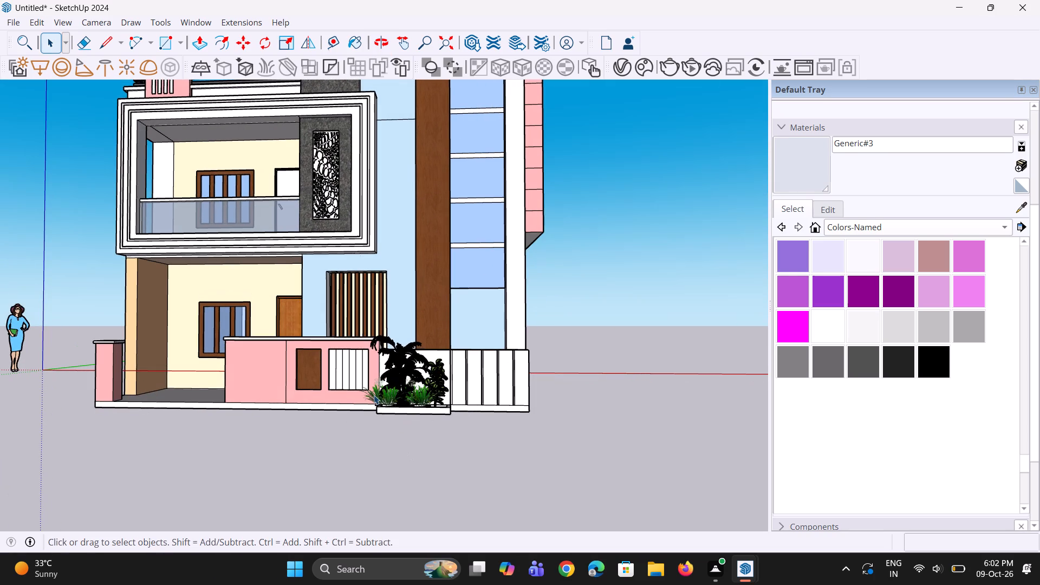
scroll(472, 471, "down", 4)
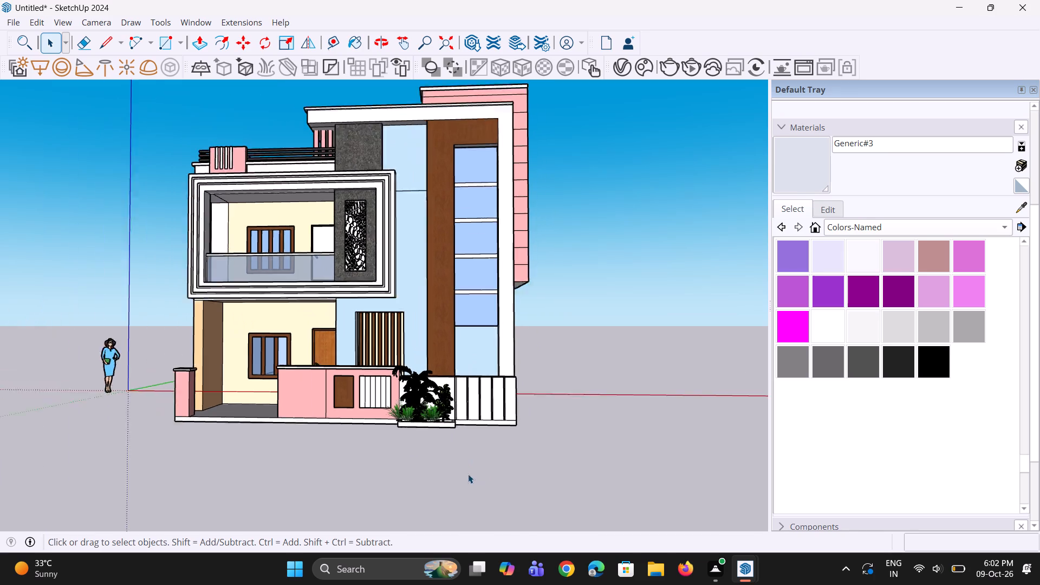
middle_click_drag(448, 467, 462, 506)
scroll(409, 385, "up", 2)
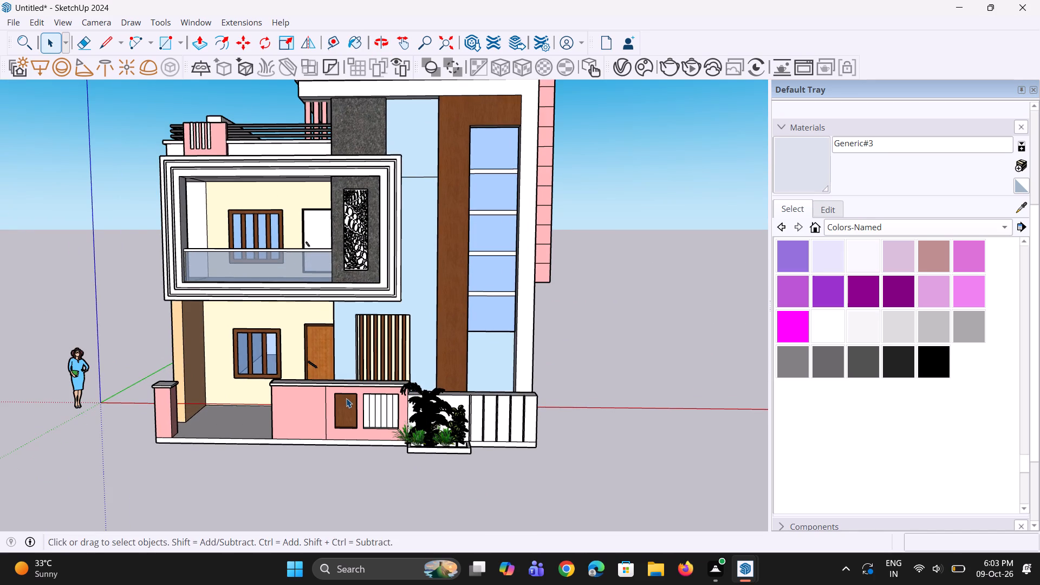
scroll(348, 399, "down", 3)
middle_click(359, 410)
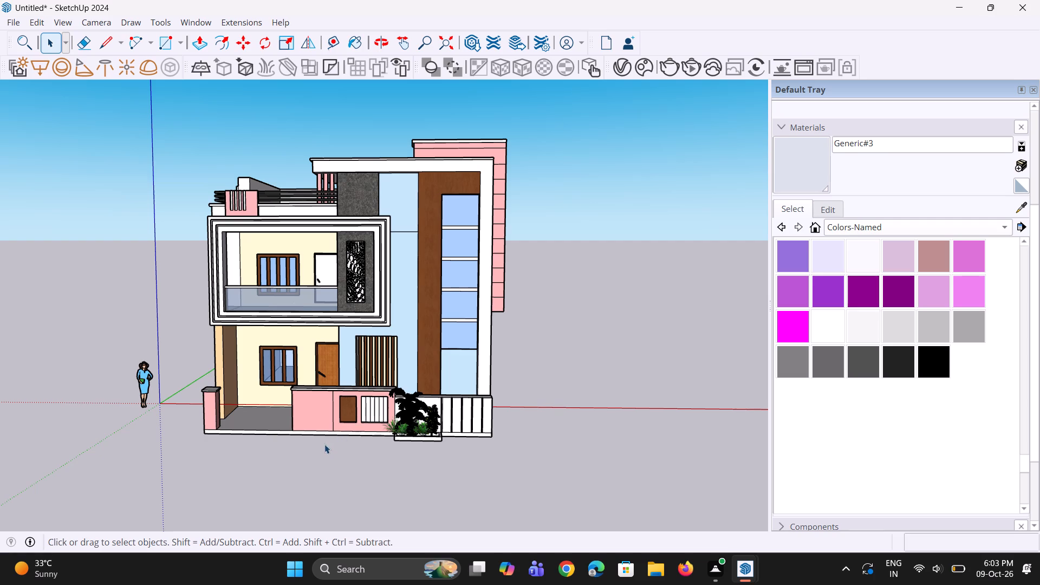
Sample the cream Generic#1 from the upper-floor wall and paint the white wall section beside the balcony window with it.
left_click(1022, 205)
left_click(262, 248)
middle_click_drag(211, 310, 149, 321)
scroll(236, 274, "up", 1)
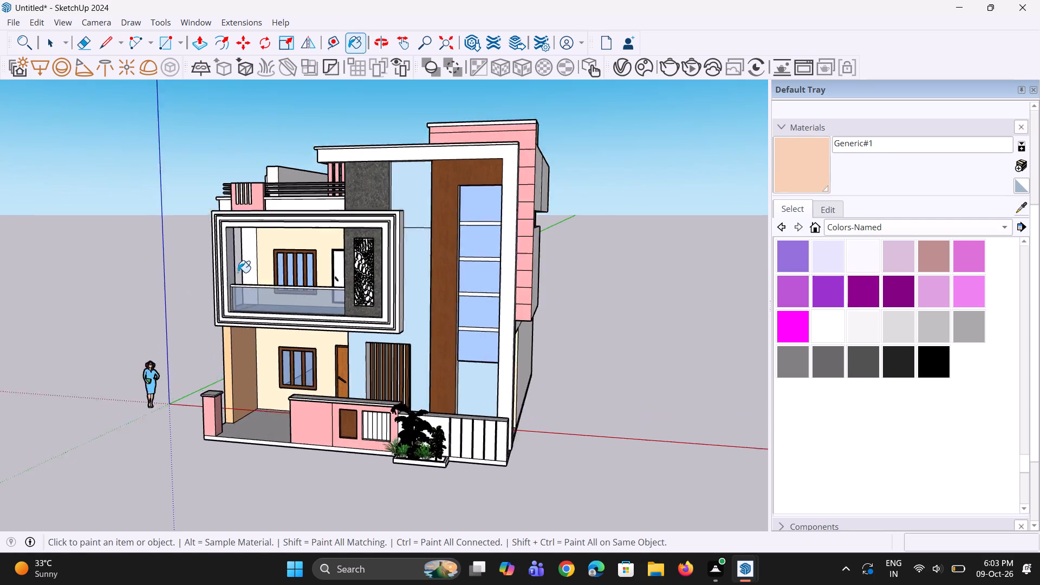
scroll(238, 272, "up", 5)
left_click(256, 266)
Copy the outer vertical edge of the cream wall at the balcony's open side a short distance inward to mark a narrow strip.
middle_click_drag(234, 303, 311, 372)
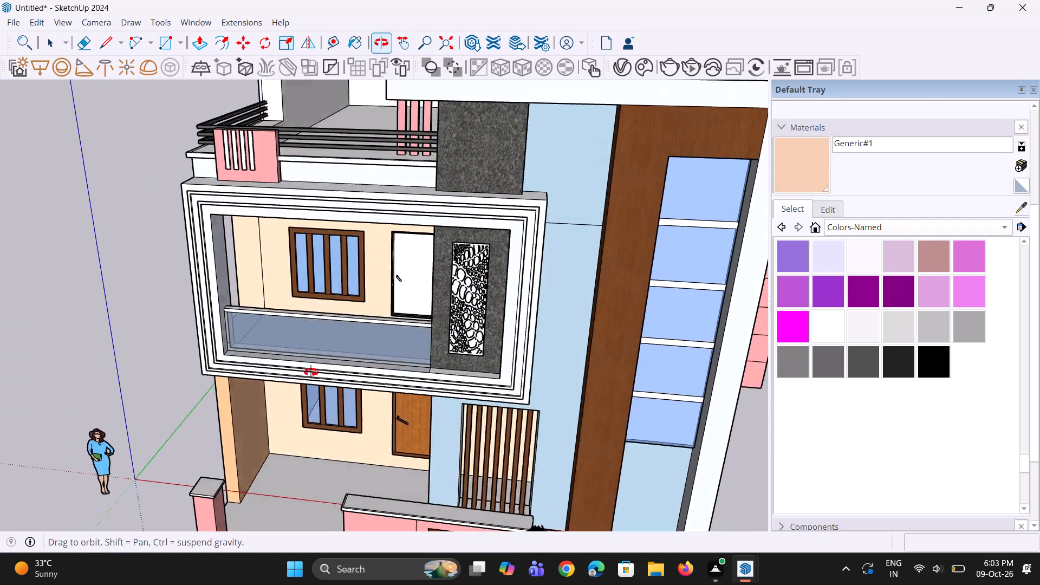
middle_click_drag(311, 372, 425, 335)
scroll(207, 296, "up", 3)
key("space")
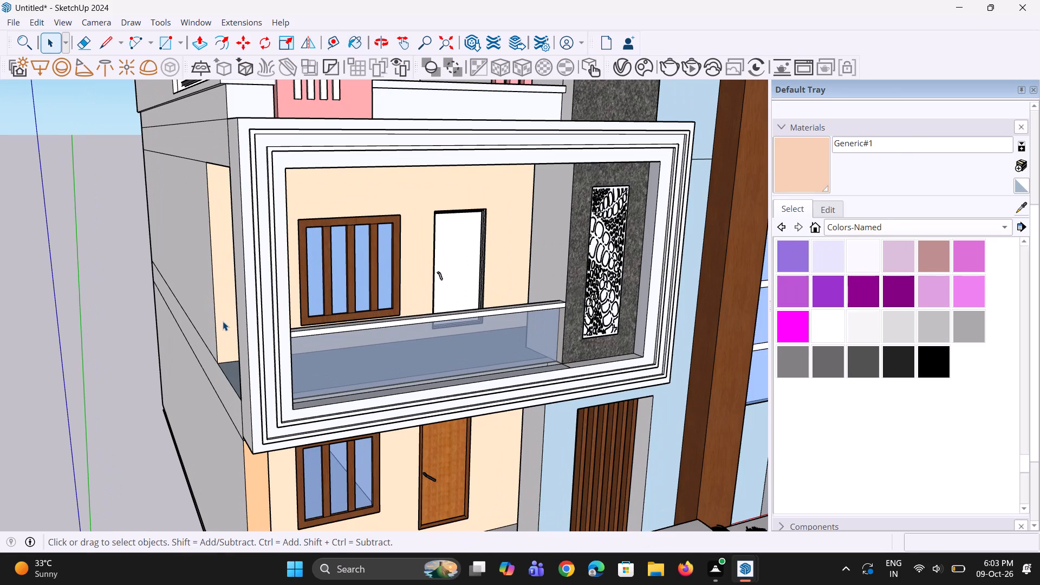
left_click(217, 318)
scroll(221, 352, "up", 3)
left_click(216, 348)
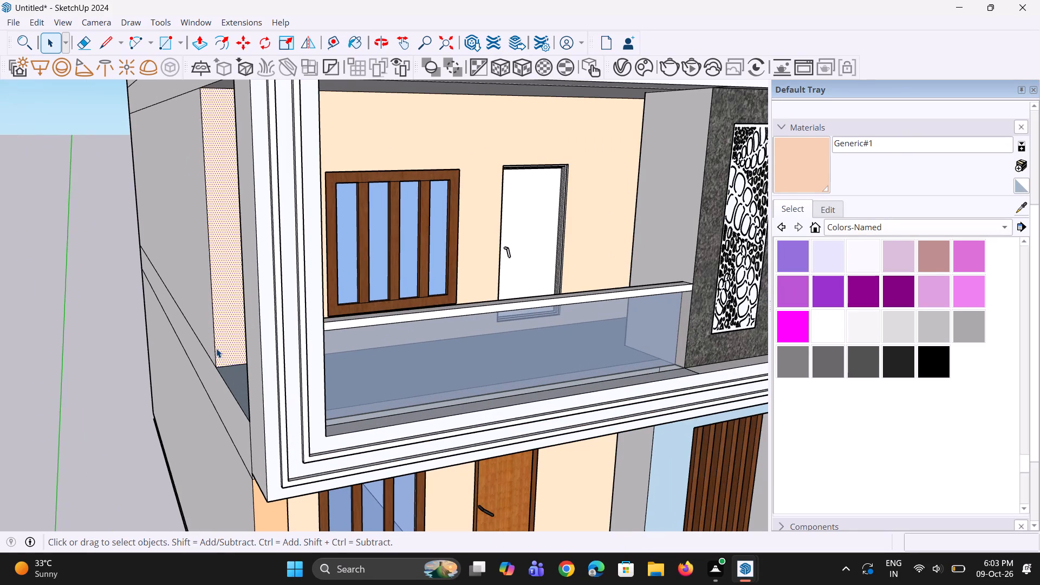
scroll(223, 370, "up", 5)
key("m")
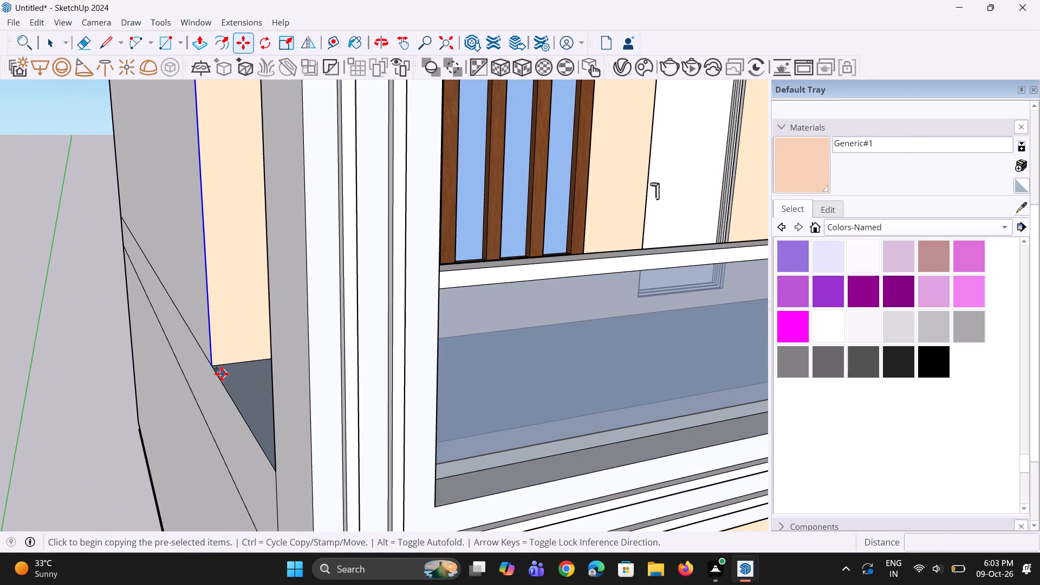
left_click(215, 368)
left_click(234, 365)
Push/Pull the narrow wall strip 5' 7 15/16" forward to the balcony frame as a side wall.
scroll(258, 383, "down", 1)
middle_click_drag(275, 396, 315, 406)
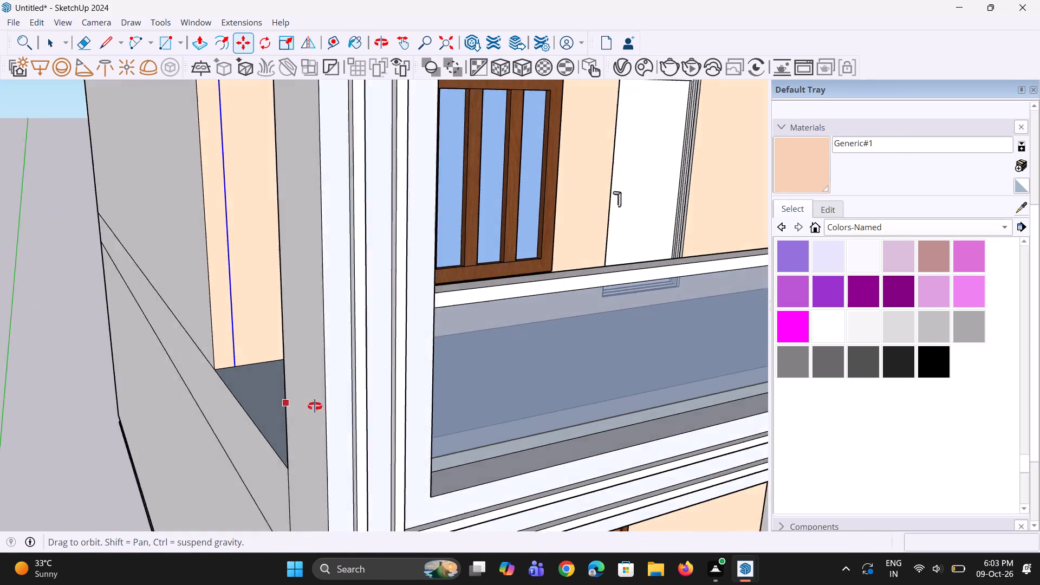
middle_click_drag(315, 406, 347, 419)
key("p")
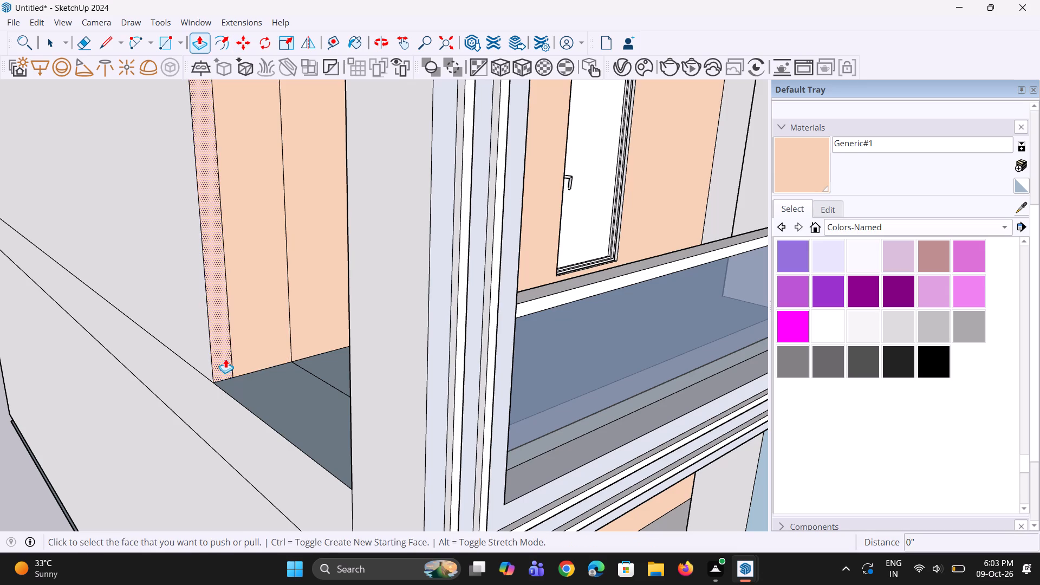
left_click(225, 359)
left_click(354, 437)
scroll(324, 440, "down", 4)
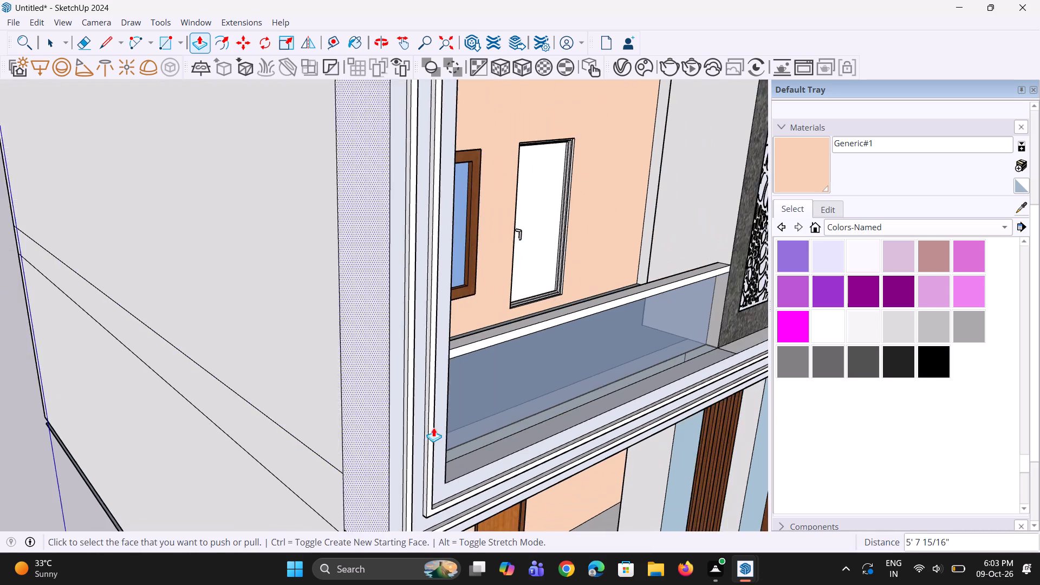
middle_click_drag(519, 421, 180, 390)
scroll(201, 373, "down", 4)
middle_click_drag(209, 393, 283, 456)
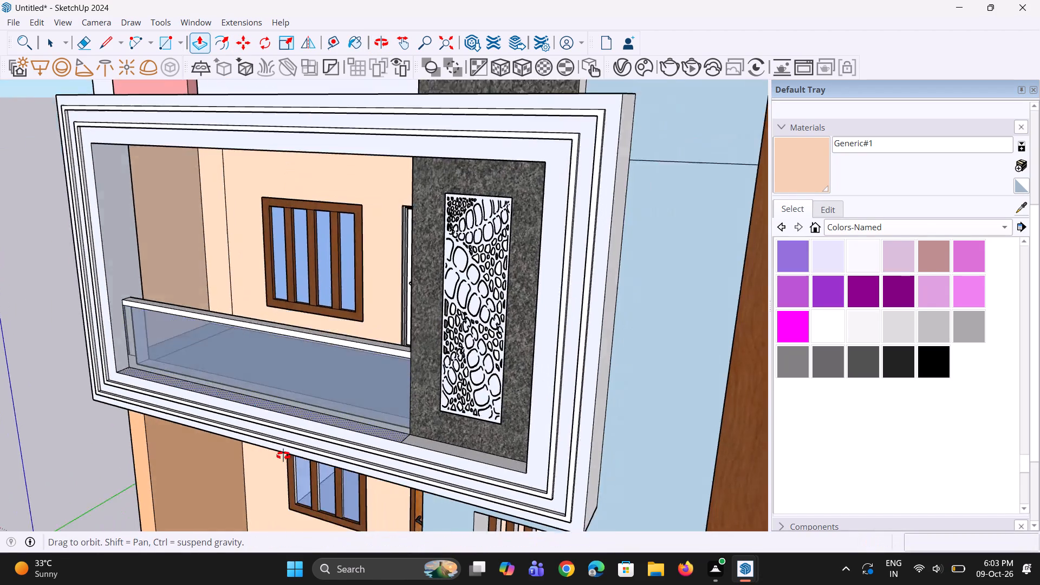
middle_click_drag(283, 456, 343, 445)
key("space")
key("space")
Move the upper-floor white door 18' 8 11/16" out of its opening along the red axis, clear of the house.
middle_click_drag(346, 433, 368, 411)
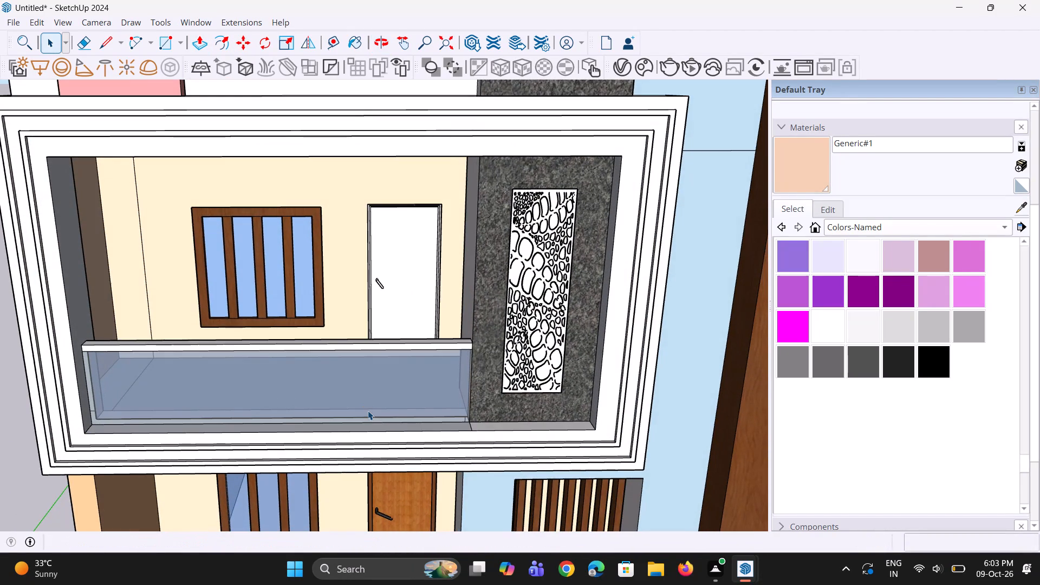
middle_click_drag(424, 374, 425, 349)
scroll(395, 383, "down", 3)
middle_click_drag(400, 396, 400, 396)
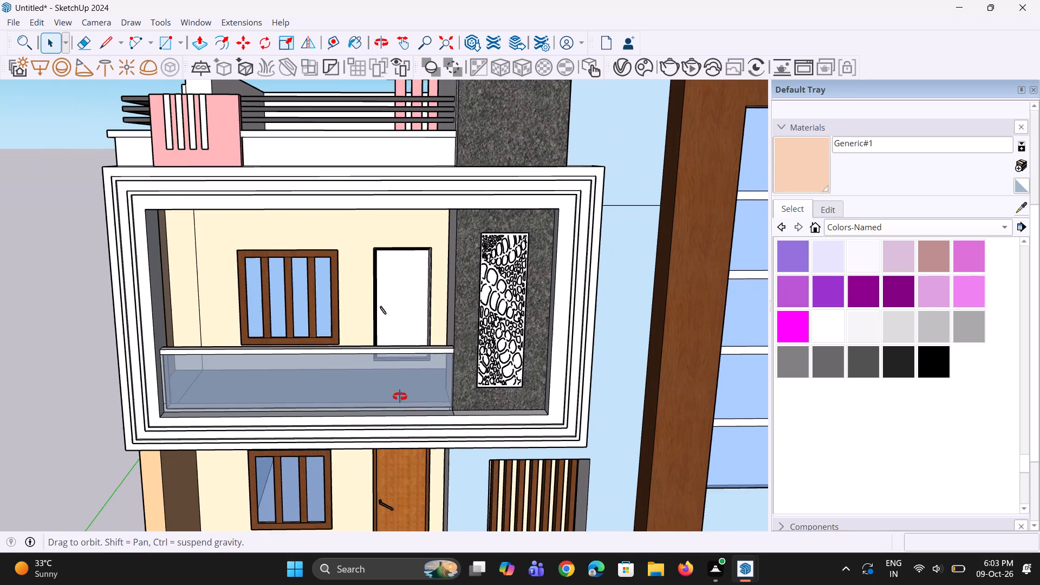
middle_click_drag(400, 396, 398, 385)
key("space")
left_click(401, 326)
middle_click_drag(404, 372, 426, 421)
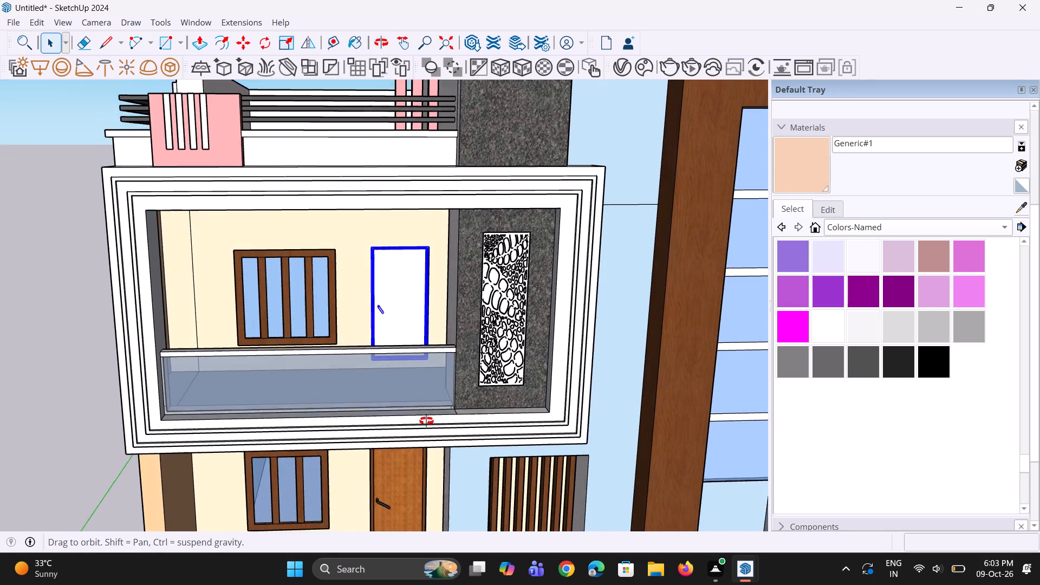
middle_click_drag(426, 421, 435, 440)
key("m")
left_click(374, 345)
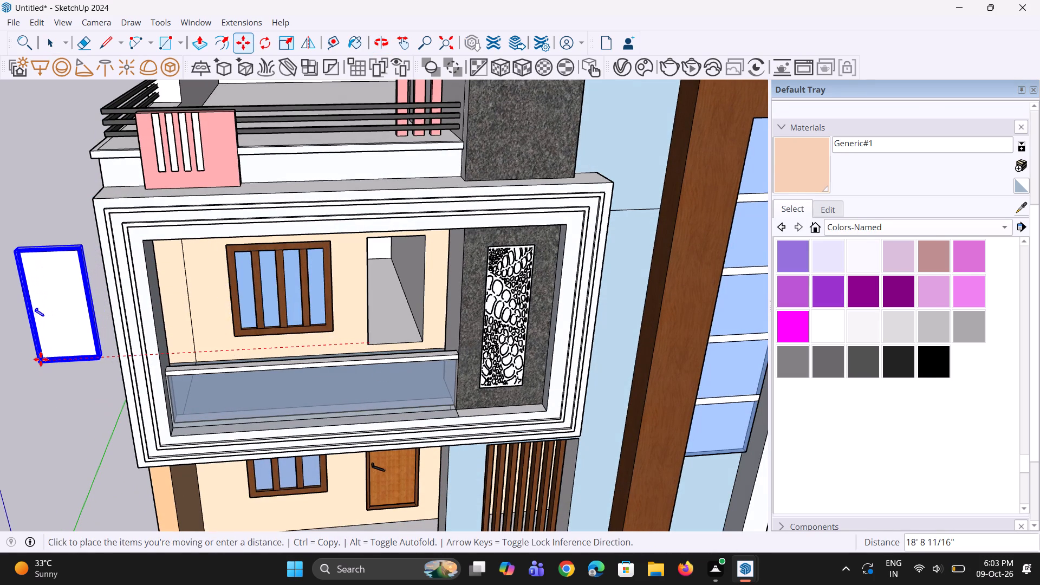
left_click(41, 359)
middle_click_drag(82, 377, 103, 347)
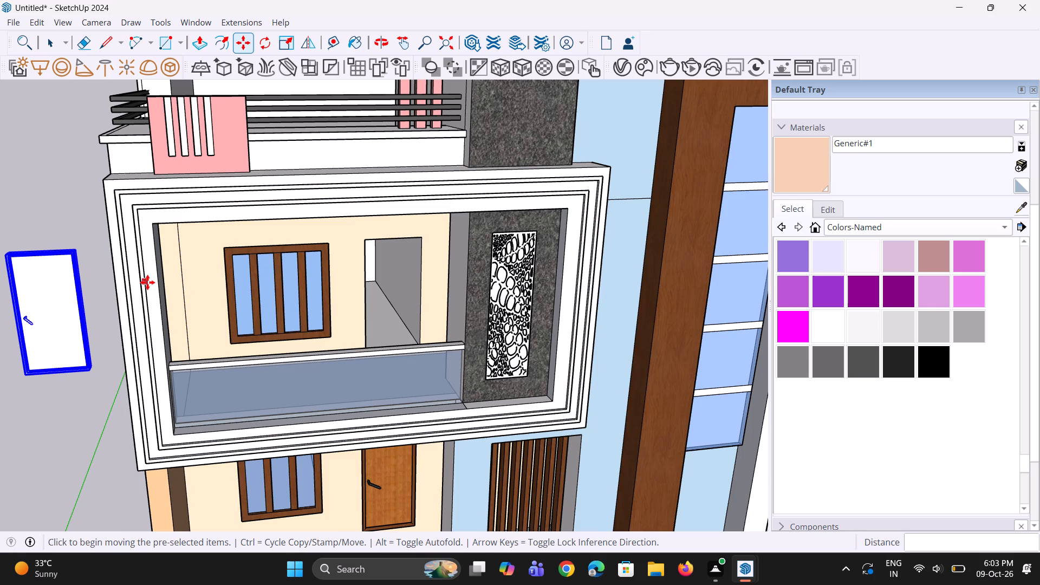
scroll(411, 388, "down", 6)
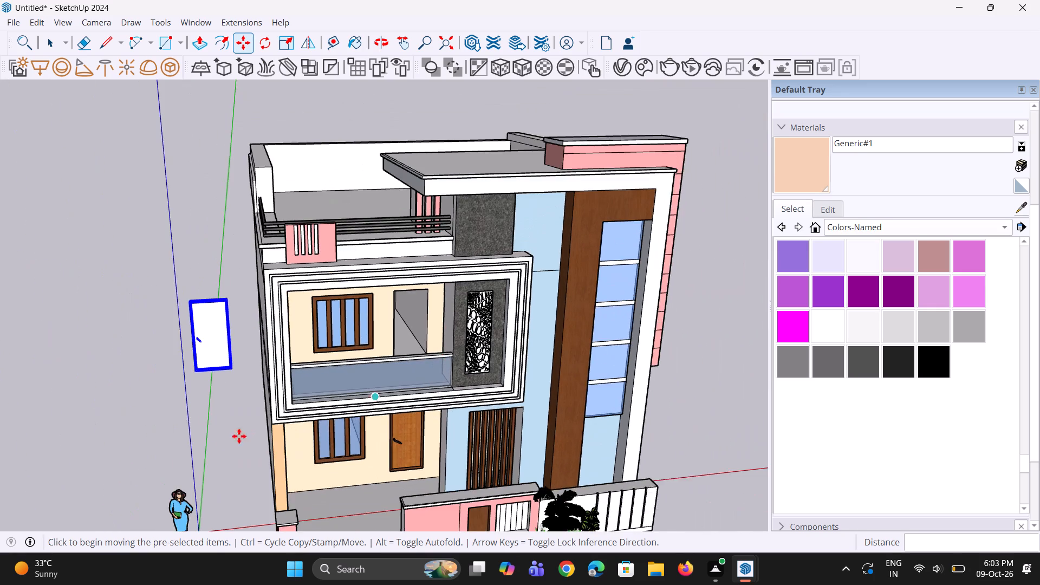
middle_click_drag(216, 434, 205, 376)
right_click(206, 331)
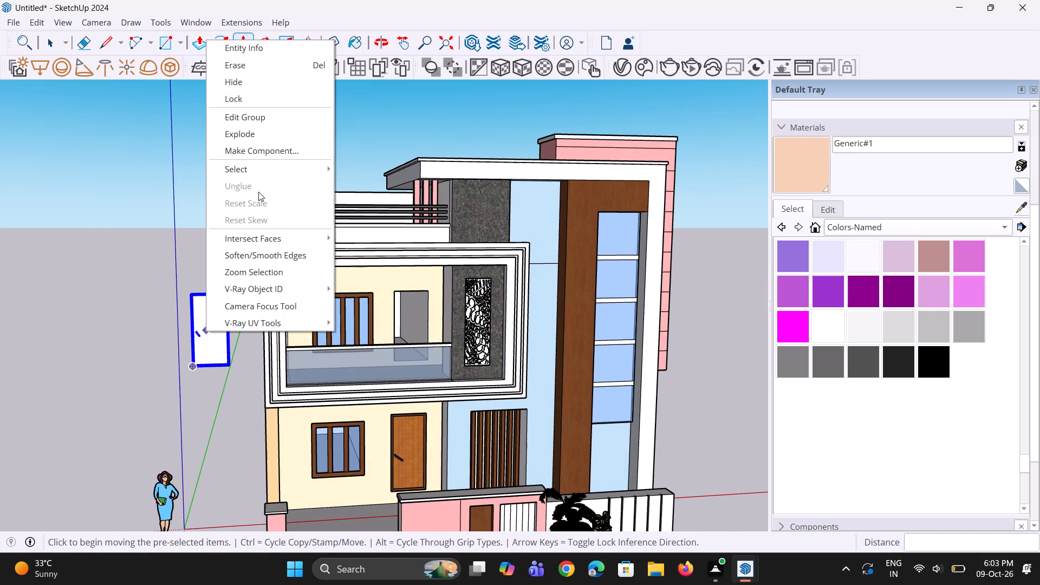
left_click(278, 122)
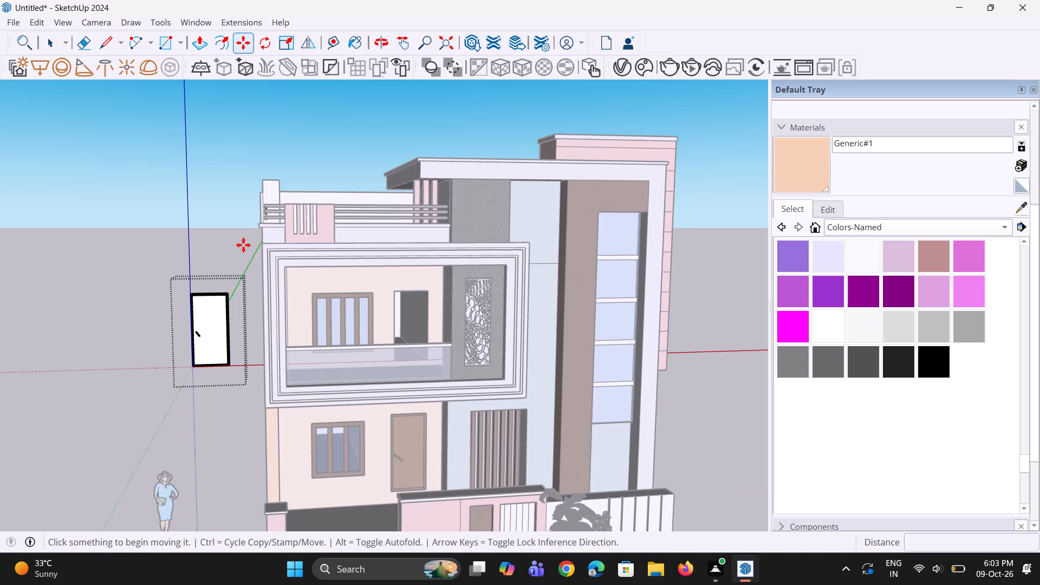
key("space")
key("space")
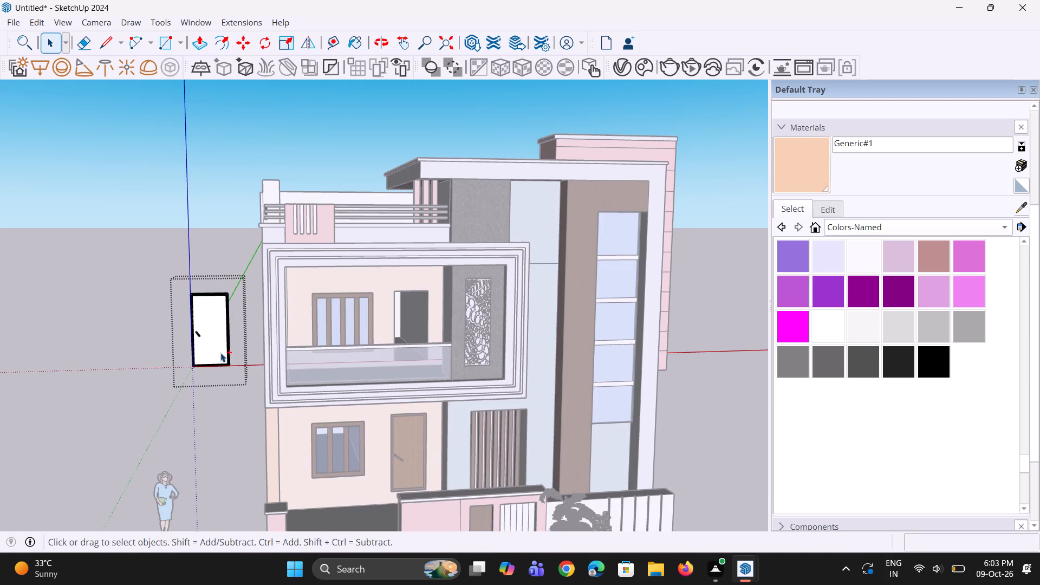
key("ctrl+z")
Explode the white door group beside the house and deselect it.
scroll(198, 355, "up", 5)
middle_click_drag(222, 357, 263, 346)
scroll(226, 343, "up", 4)
scroll(180, 392, "up", 2)
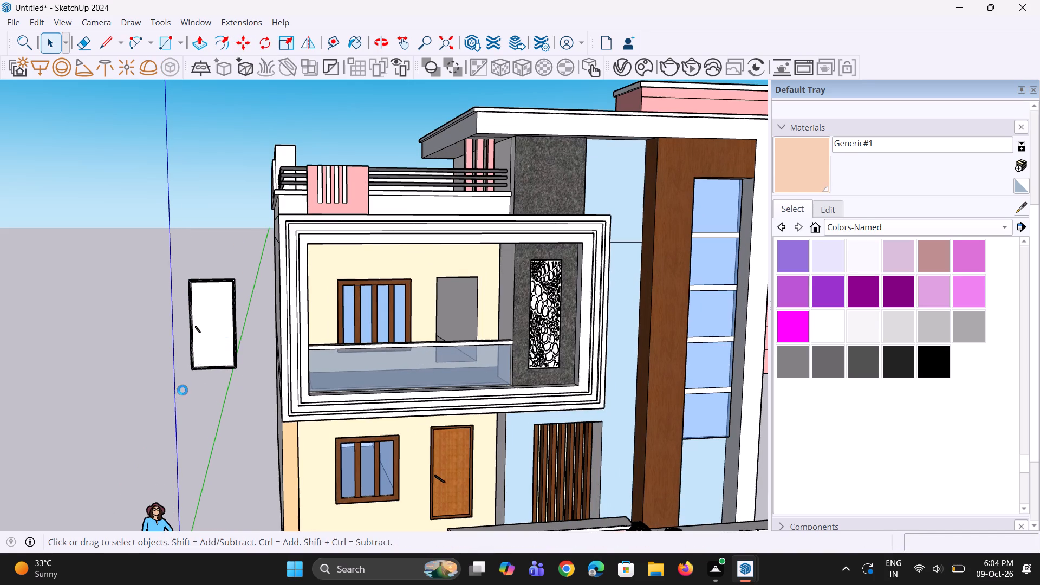
scroll(194, 388, "up", 4)
left_click(203, 324)
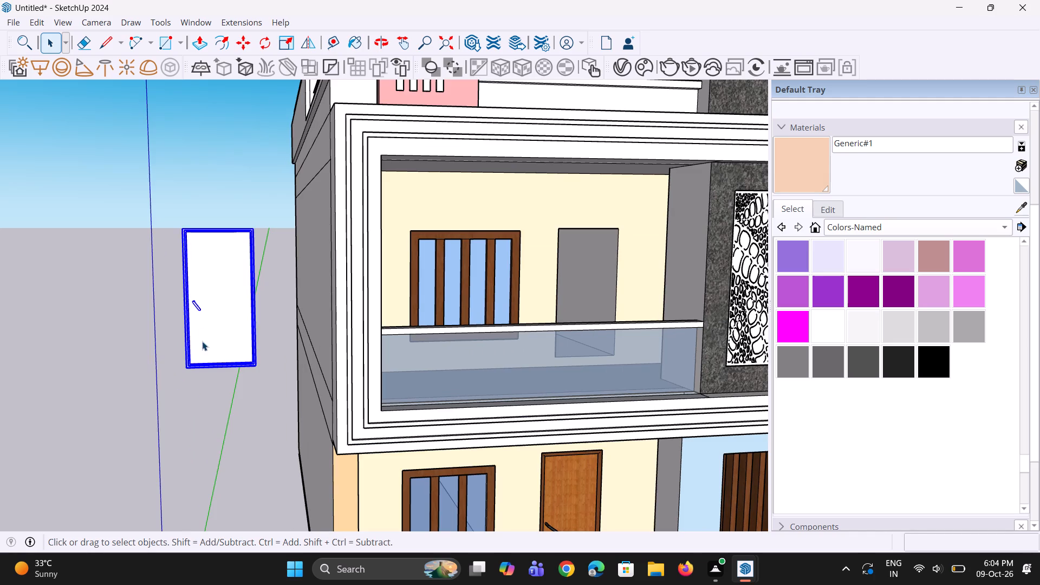
right_click(202, 341)
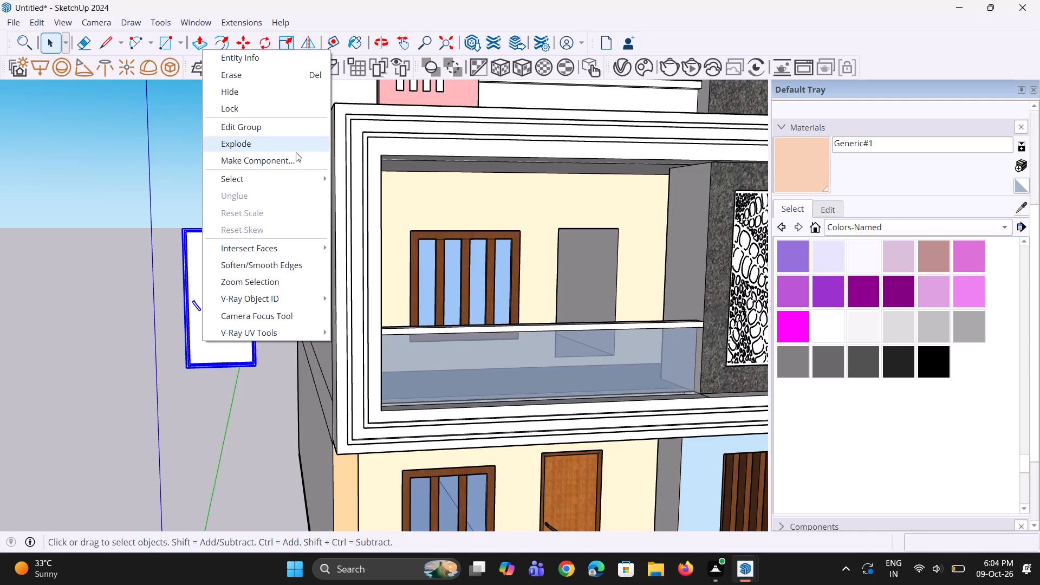
left_click(298, 140)
key("space")
key("space")
left_click(248, 391)
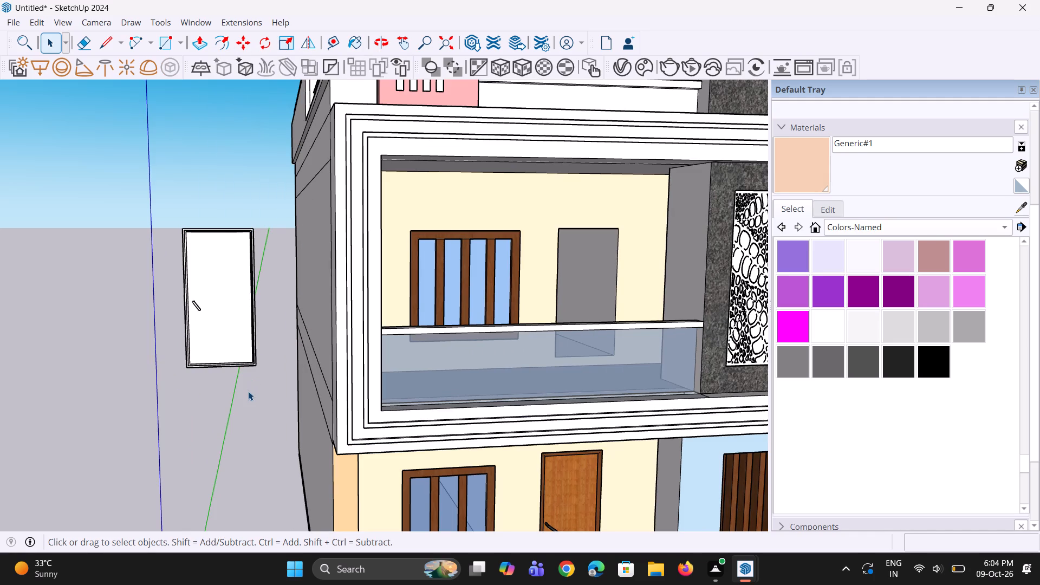
key("space")
Paint the outer and inner front faces of the detached door's frame with Wood Veneer 01 from the Wood collection.
scroll(585, 350, "down", 3)
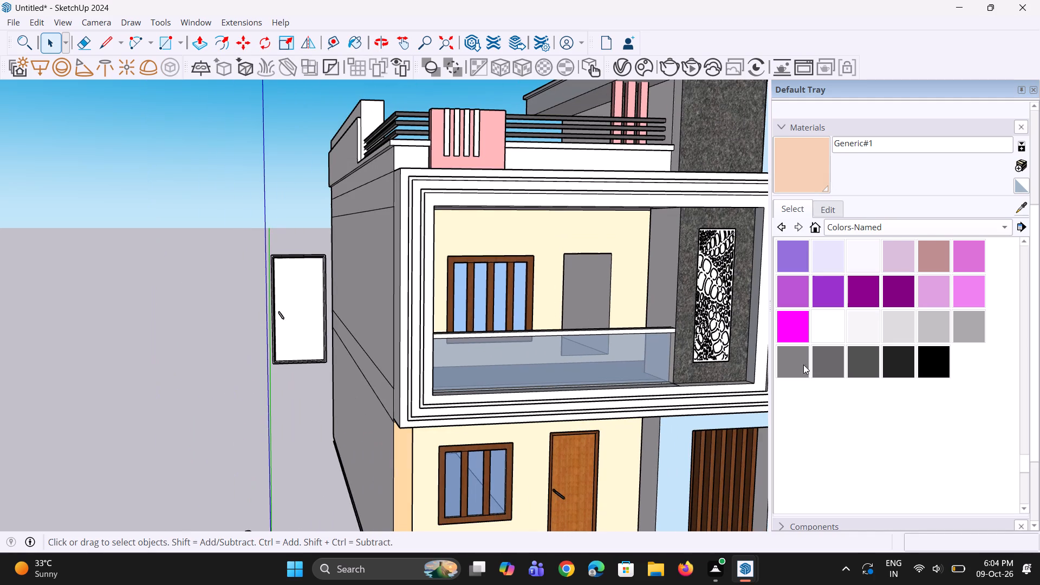
left_click(888, 240)
left_click(888, 237)
left_click(900, 229)
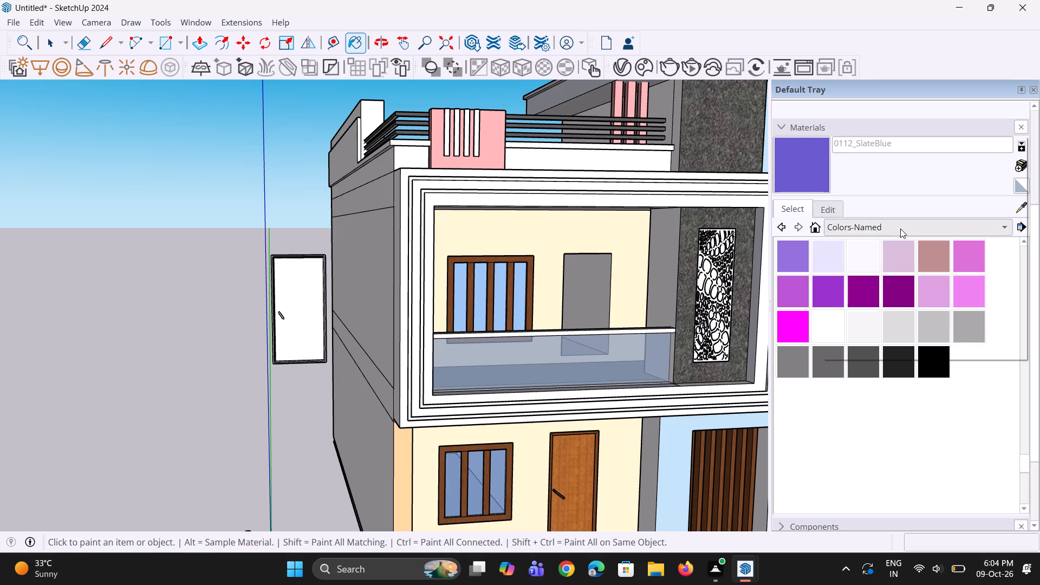
left_click(874, 358)
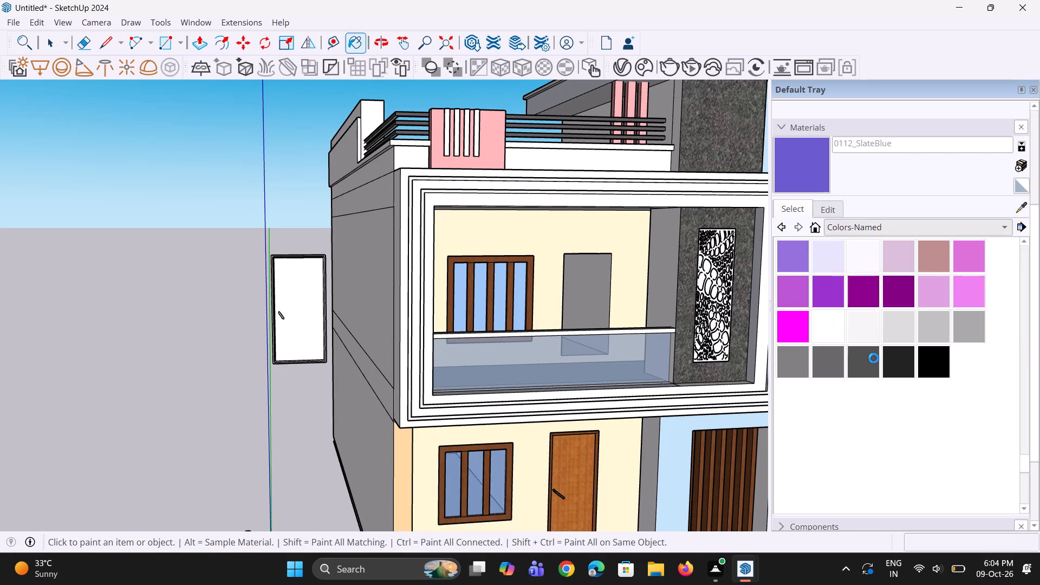
left_click(923, 297)
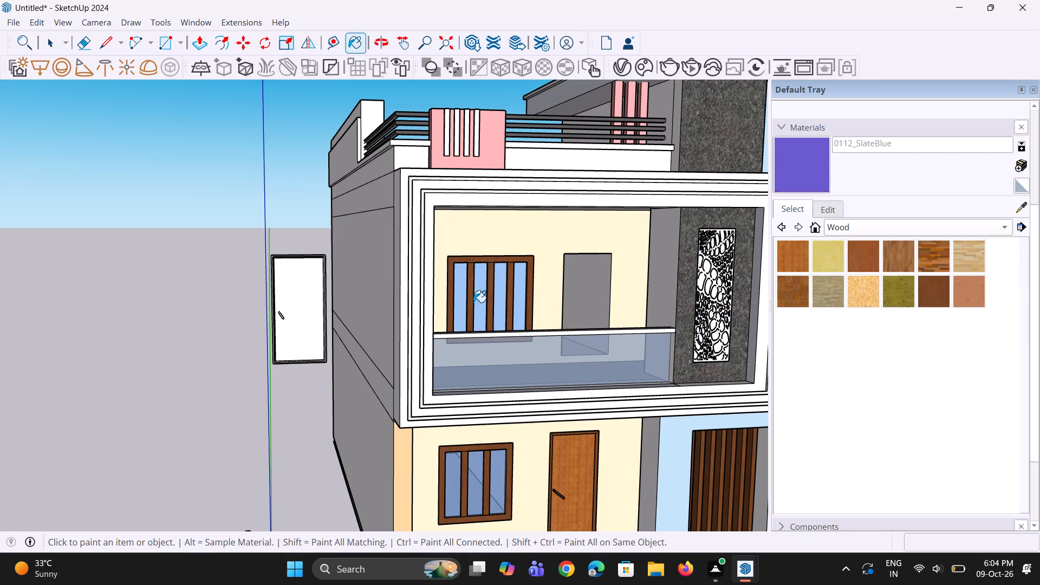
scroll(298, 275, "up", 13)
middle_click_drag(317, 258, 324, 278)
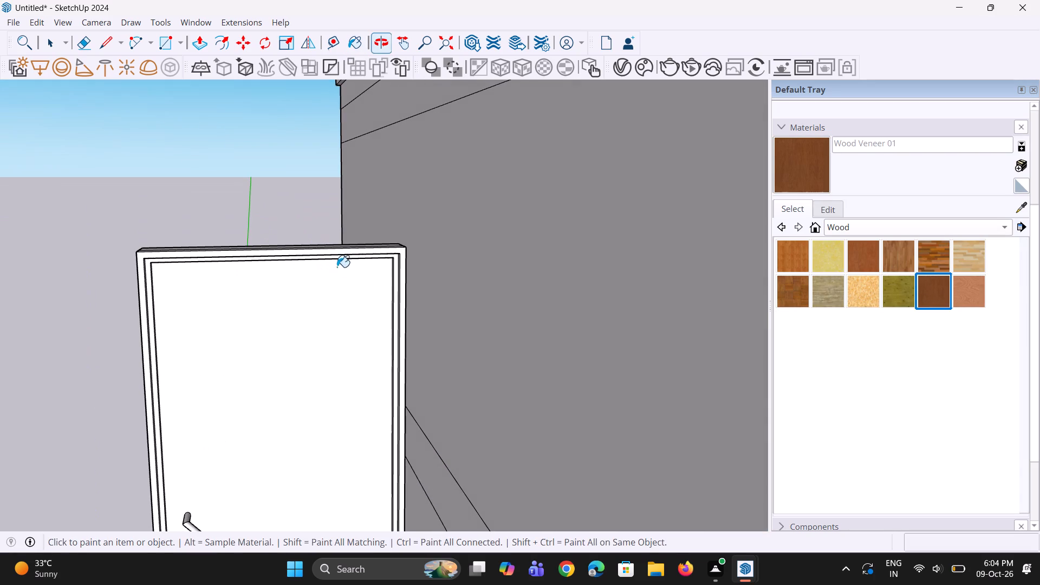
left_click(353, 252)
middle_click_drag(364, 263, 369, 224)
scroll(385, 257, "up", 2)
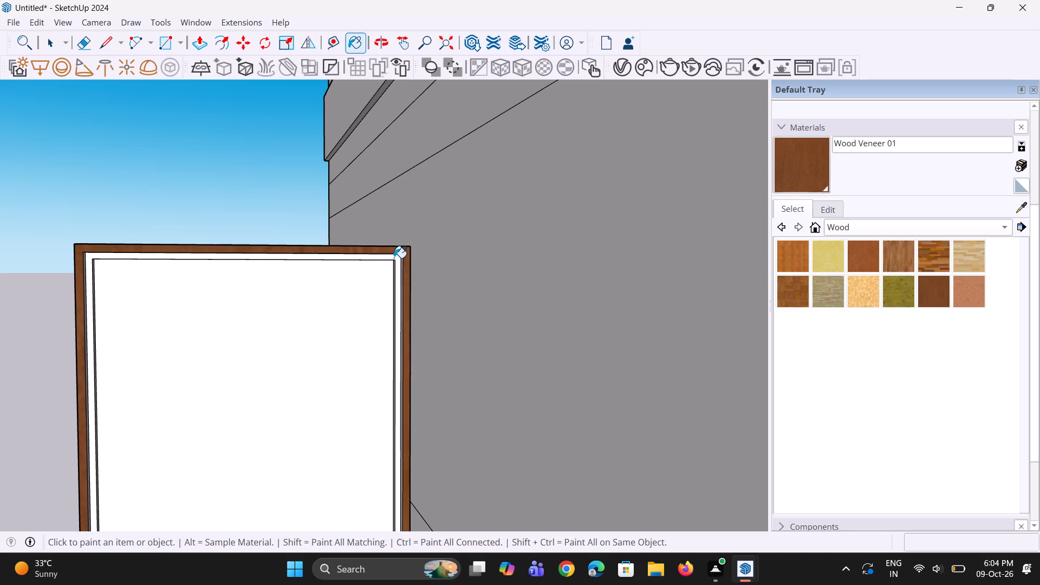
left_click(400, 260)
Paint the stepped inner edges of the detached door's frame, along the top and the side opposite the handle, with Wood Veneer 01.
middle_click_drag(393, 293, 400, 251)
scroll(404, 270, "up", 3)
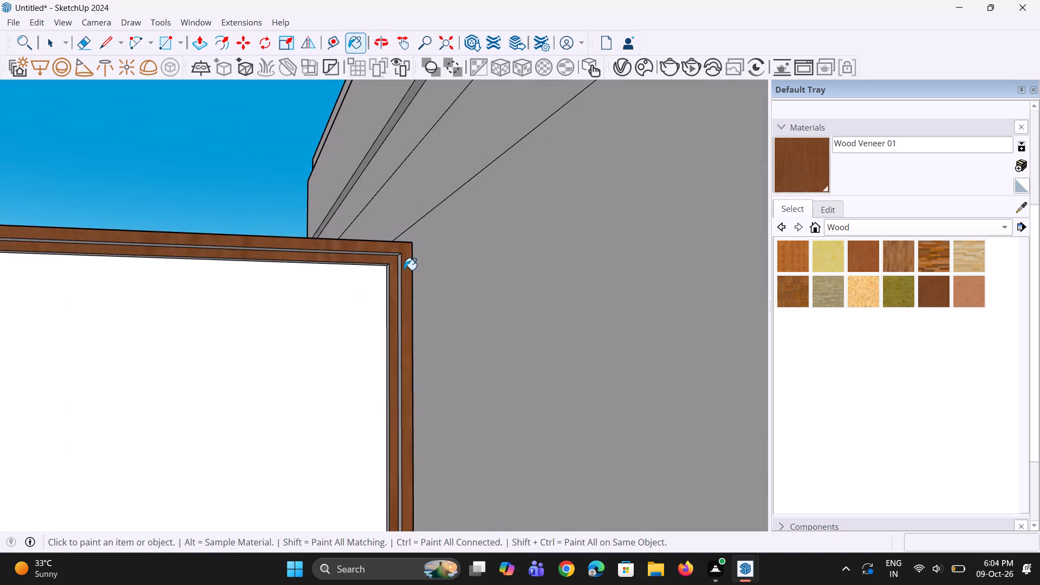
scroll(404, 270, "up", 4)
left_click(399, 265)
middle_click_drag(387, 259, 380, 217)
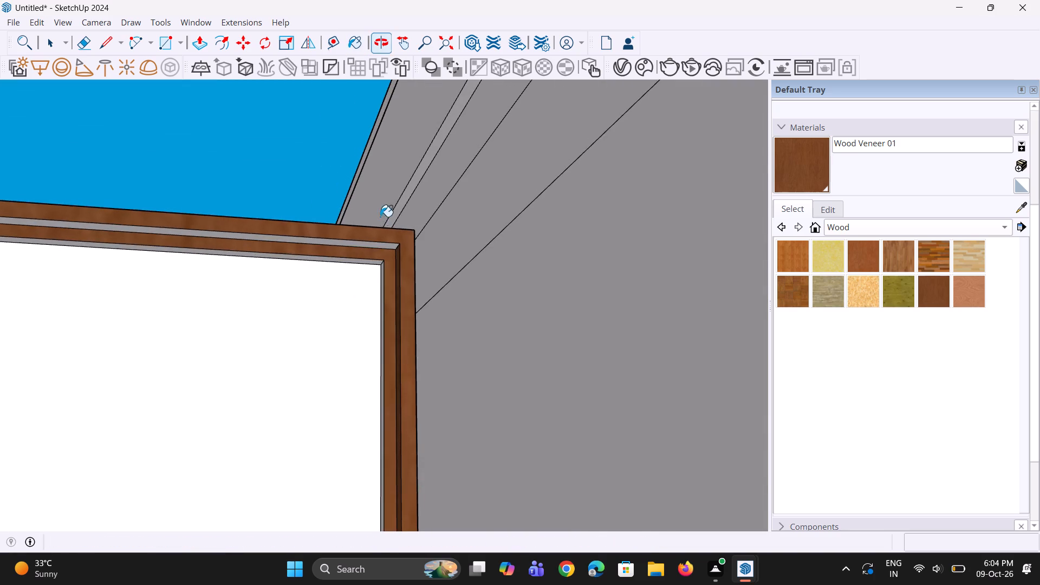
scroll(380, 246, "up", 3)
left_click(393, 249)
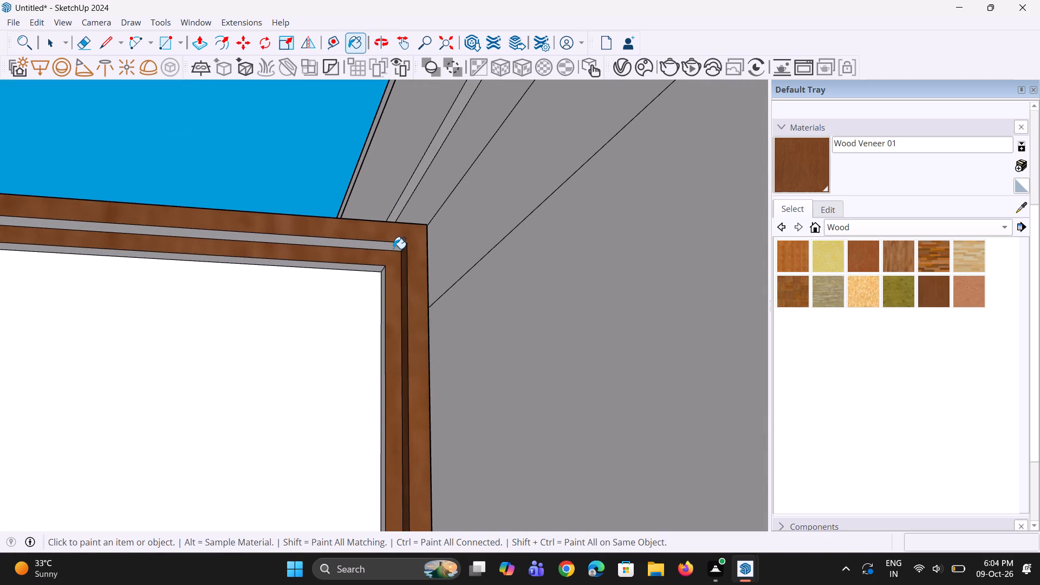
left_click(370, 269)
middle_click_drag(385, 288, 411, 290)
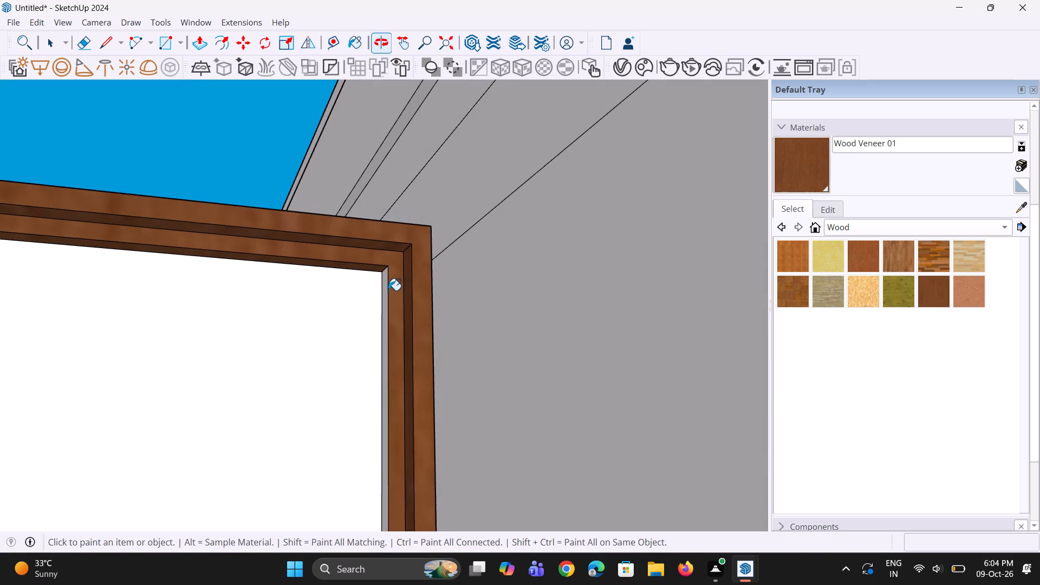
scroll(388, 290, "up", 1)
left_click(384, 289)
scroll(394, 295, "down", 10)
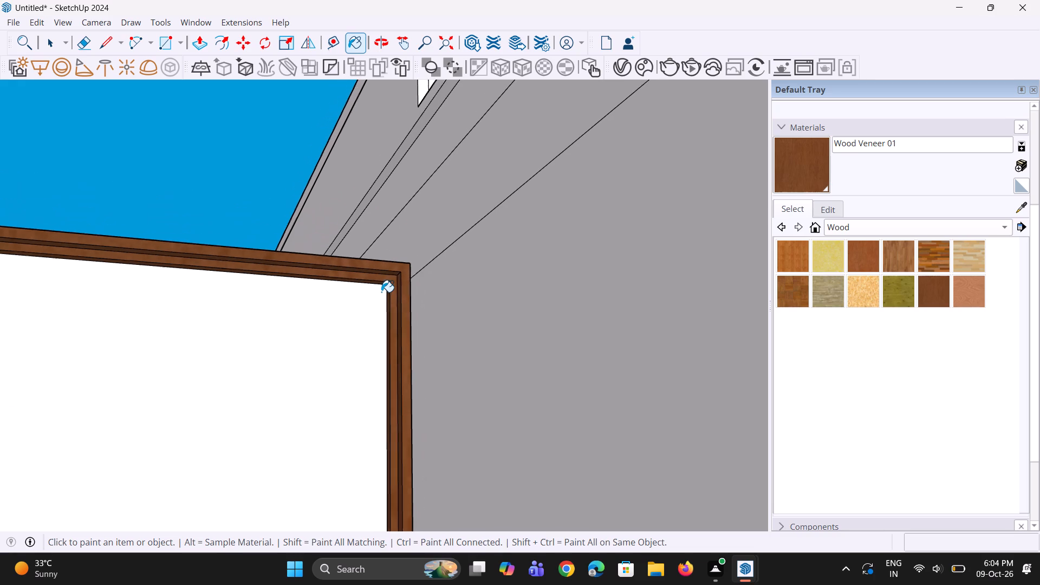
scroll(381, 292, "down", 2)
Paint the stepped inner edges on the handle side of the door frame with Wood Veneer 01.
middle_click_drag(448, 300, 357, 304)
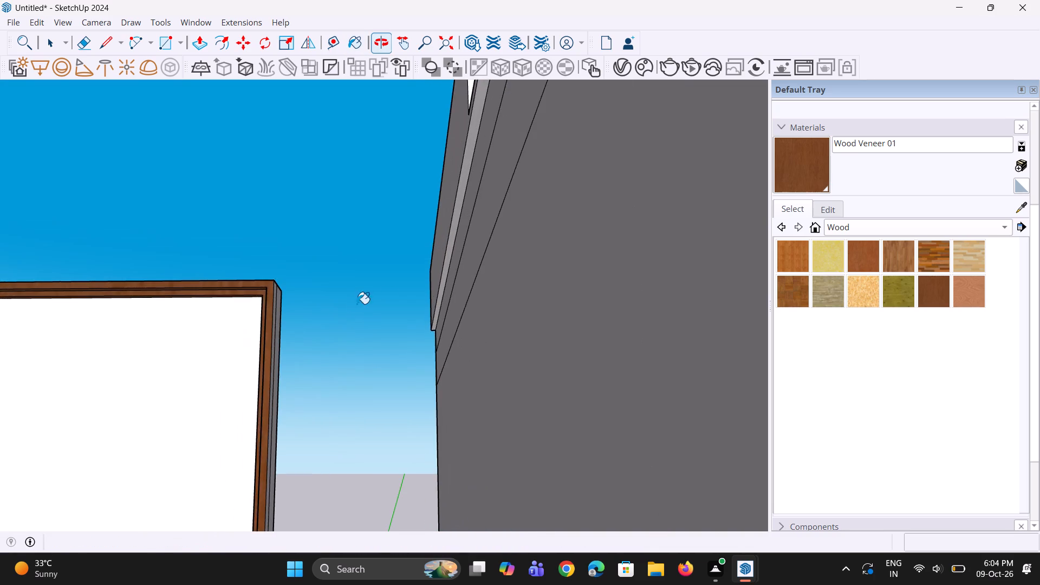
scroll(422, 297, "down", 6)
middle_click_drag(323, 335, 278, 360)
scroll(313, 313, "up", 10)
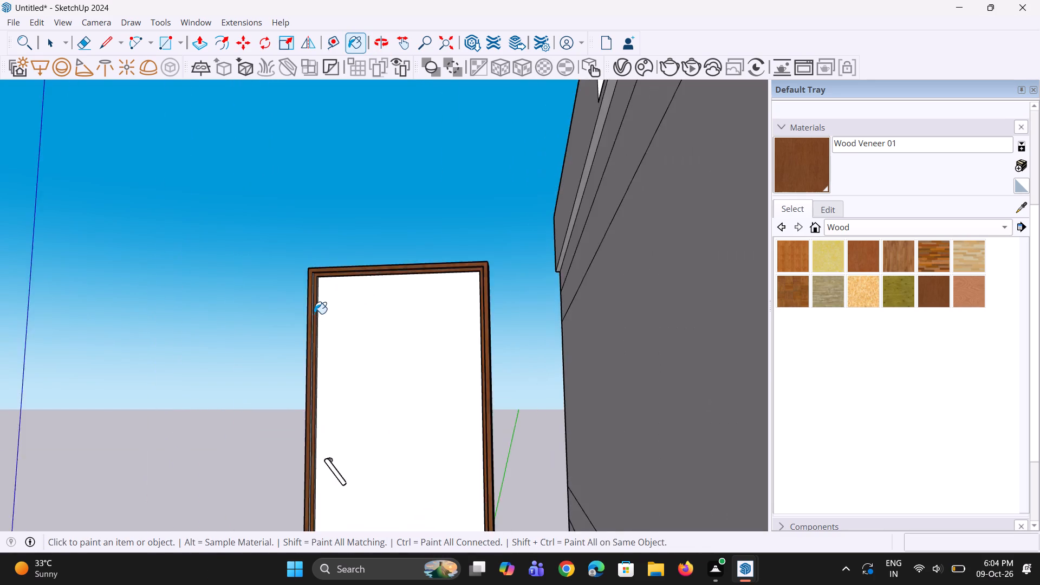
scroll(314, 314, "up", 11)
left_click(305, 296)
left_click(310, 295)
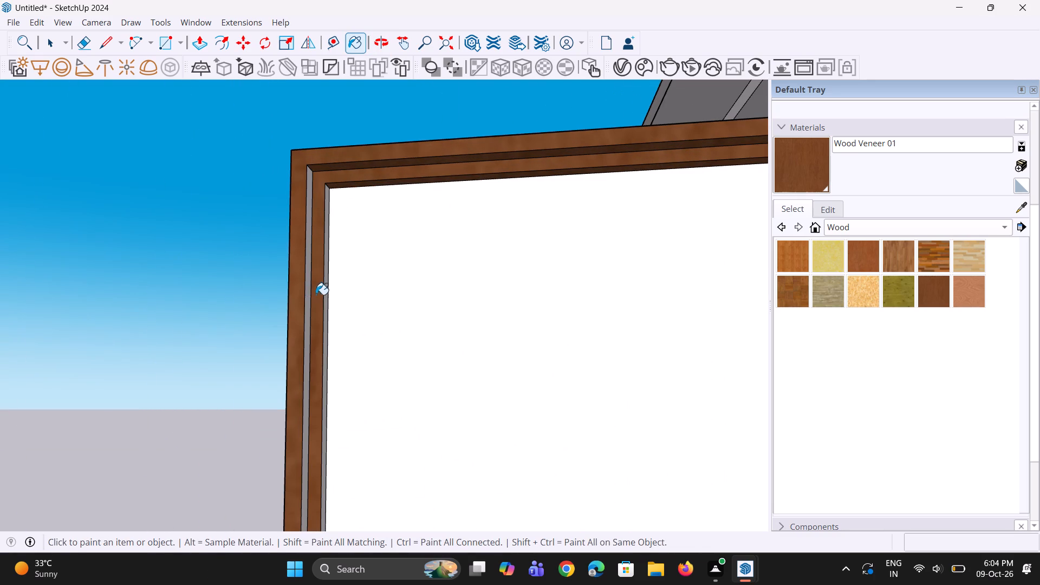
left_click(325, 290)
scroll(303, 294, "down", 2)
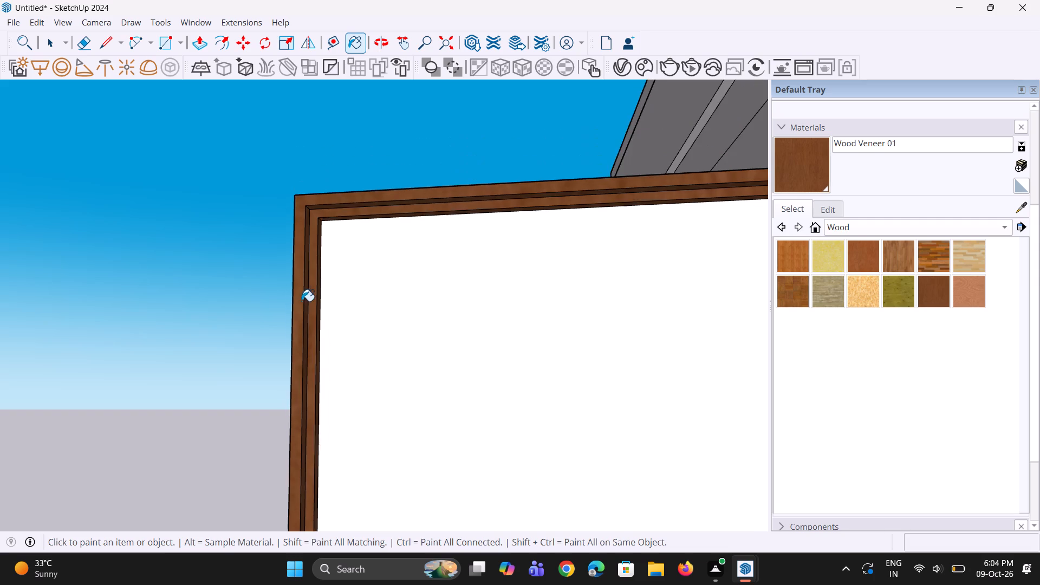
scroll(302, 301, "down", 14)
middle_click_drag(332, 321, 348, 330)
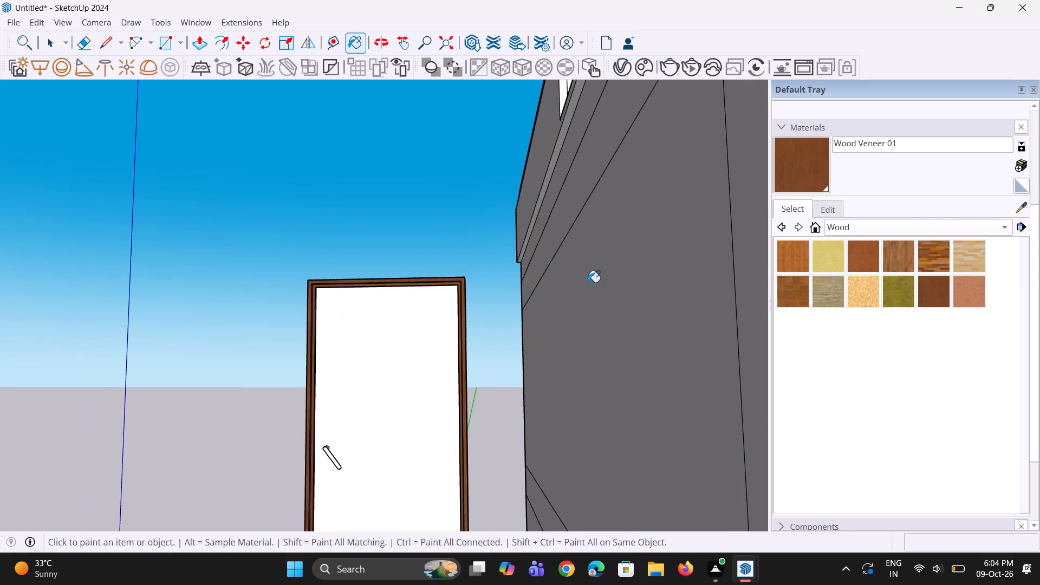
Paint the front face of the detached door's panel with Wood Bamboo from the Wood collection.
left_click(779, 269)
left_click(423, 379)
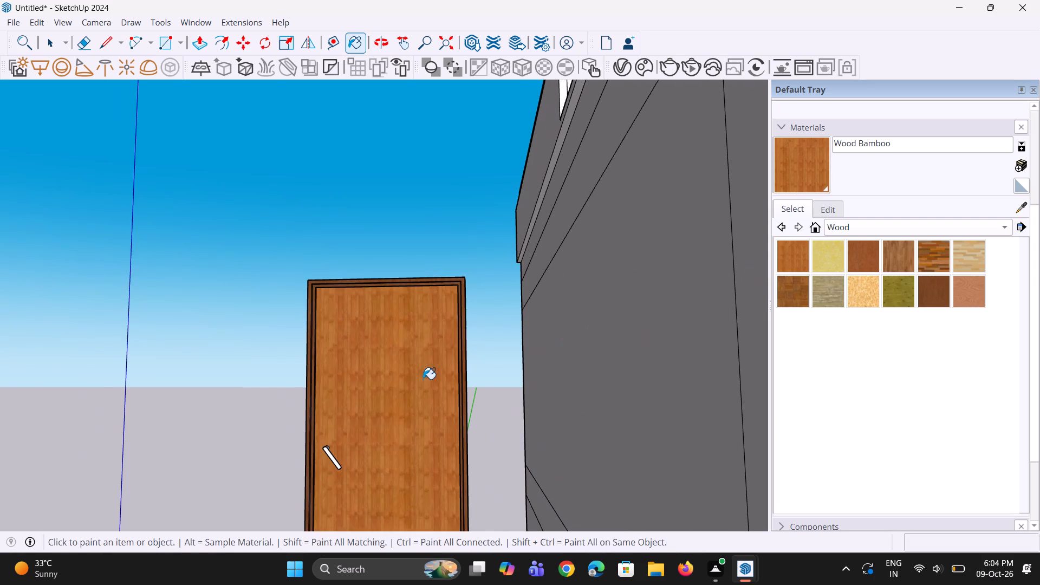
Paint the two outer side faces of the door frame on the handle side with Wood Bamboo.
scroll(354, 350, "down", 8)
middle_click_drag(355, 353, 368, 381)
scroll(371, 362, "down", 4)
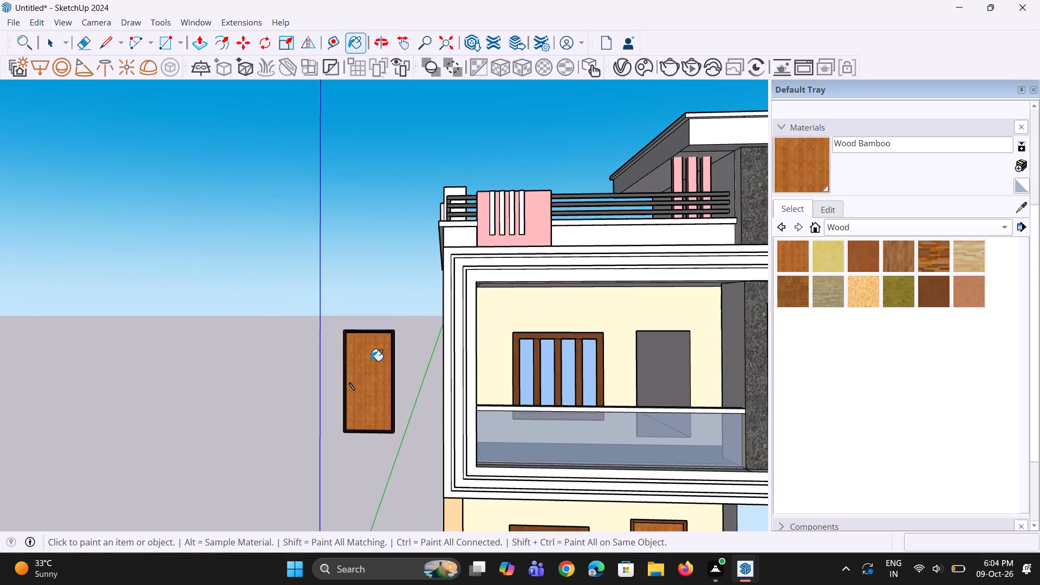
scroll(366, 349, "down", 4)
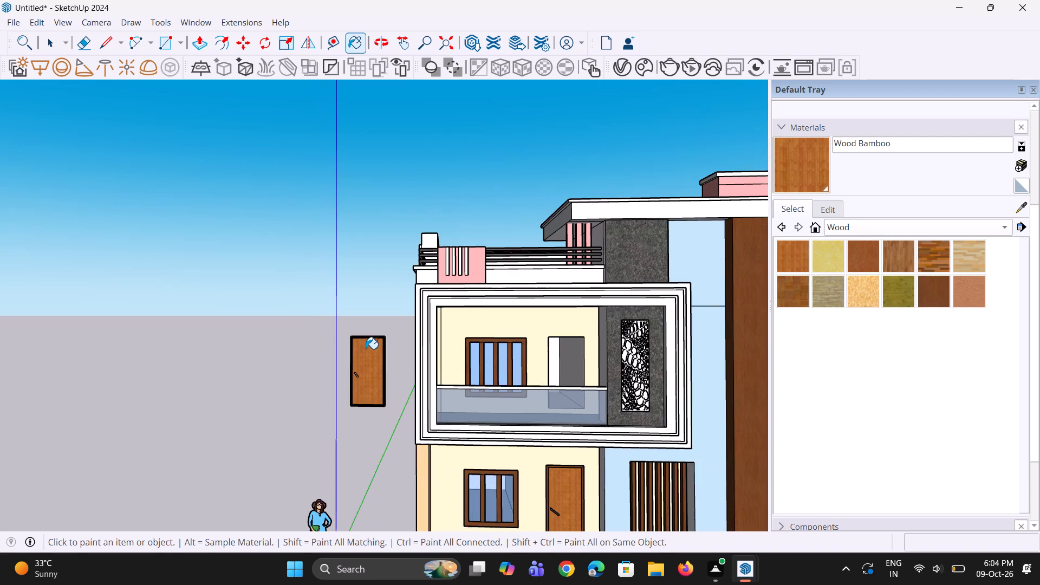
middle_click_drag(363, 359, 371, 389)
scroll(347, 405, "up", 1)
key("space")
middle_click_drag(341, 396, 575, 395)
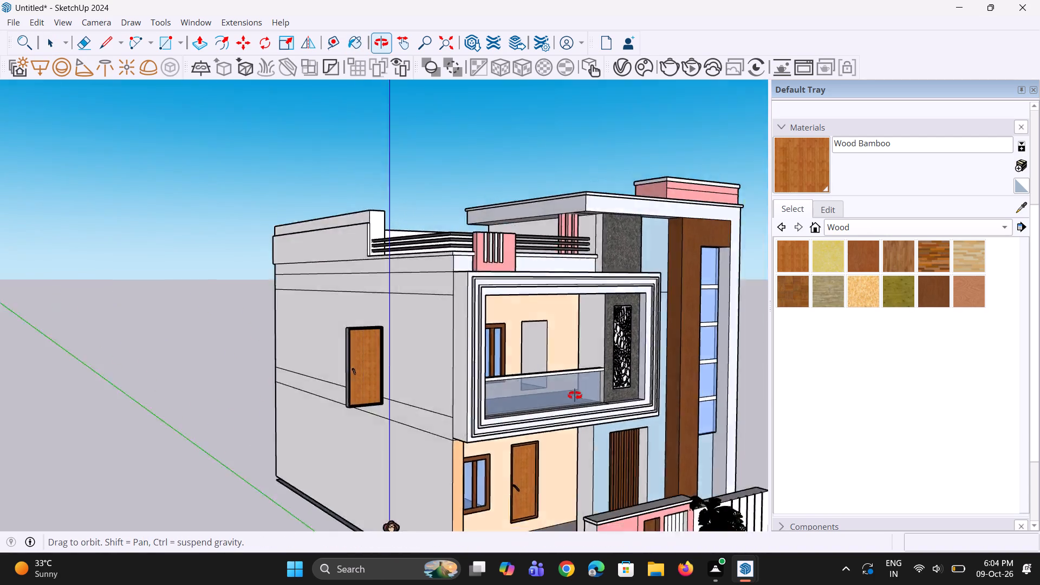
middle_click_drag(575, 395, 700, 405)
scroll(307, 361, "up", 13)
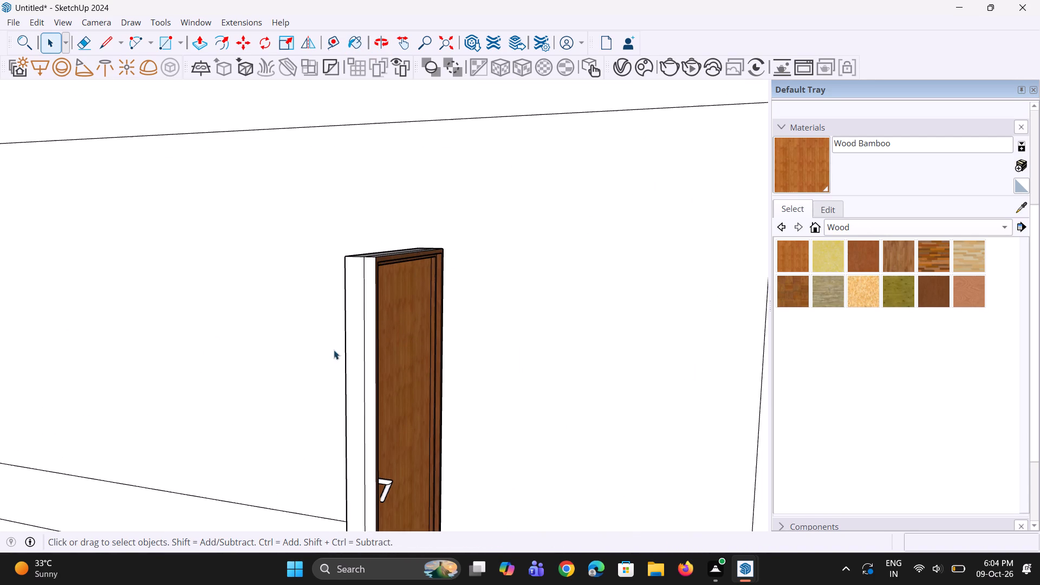
left_click(785, 167)
scroll(330, 333, "up", 1)
left_click(355, 330)
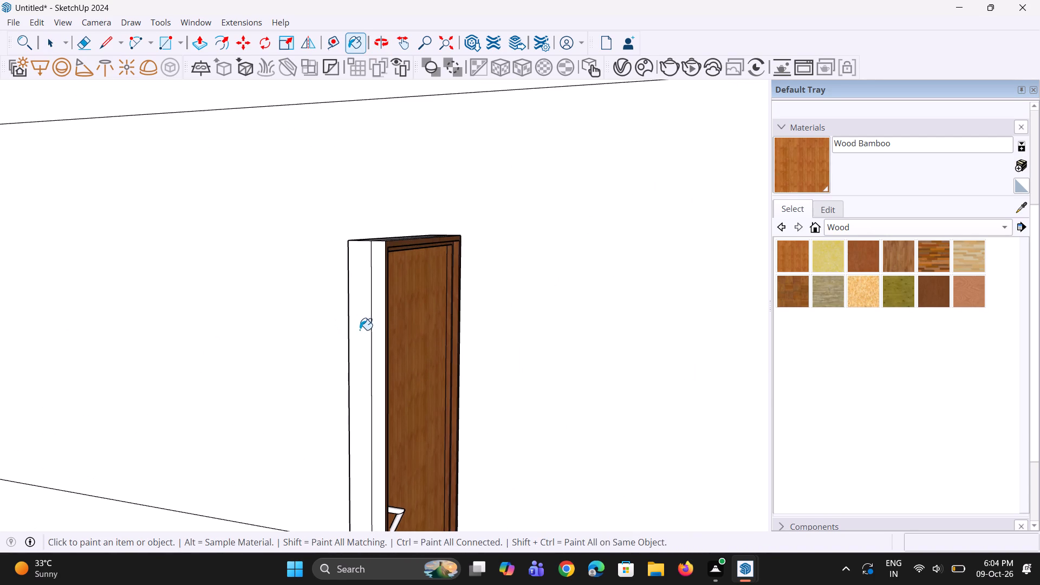
left_click(376, 332)
Paint the two top faces of the door frame with Wood Bamboo, undoing the stray fill on the house wall.
middle_click_drag(355, 293, 368, 355)
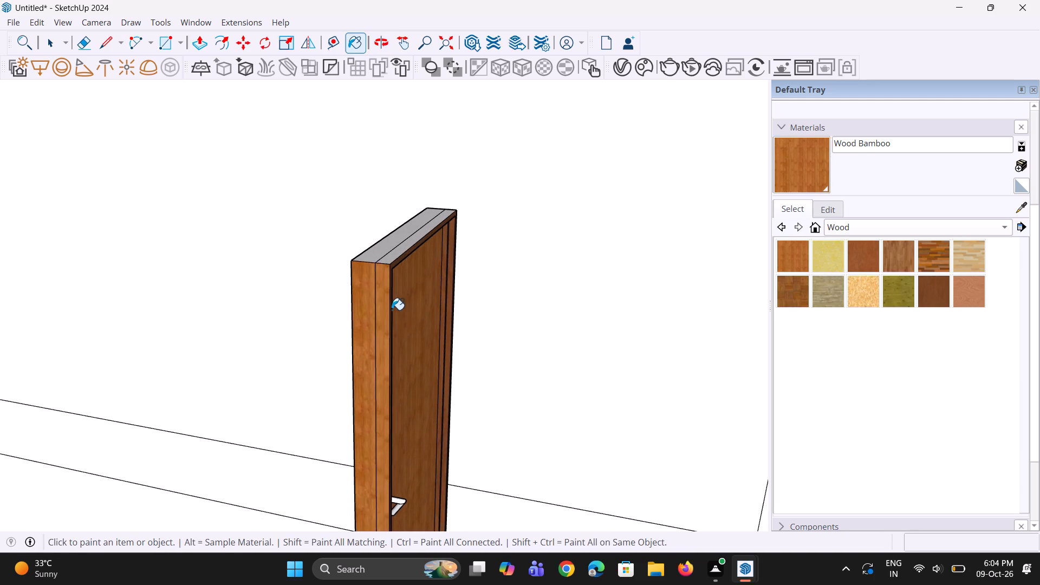
scroll(401, 293, "up", 2)
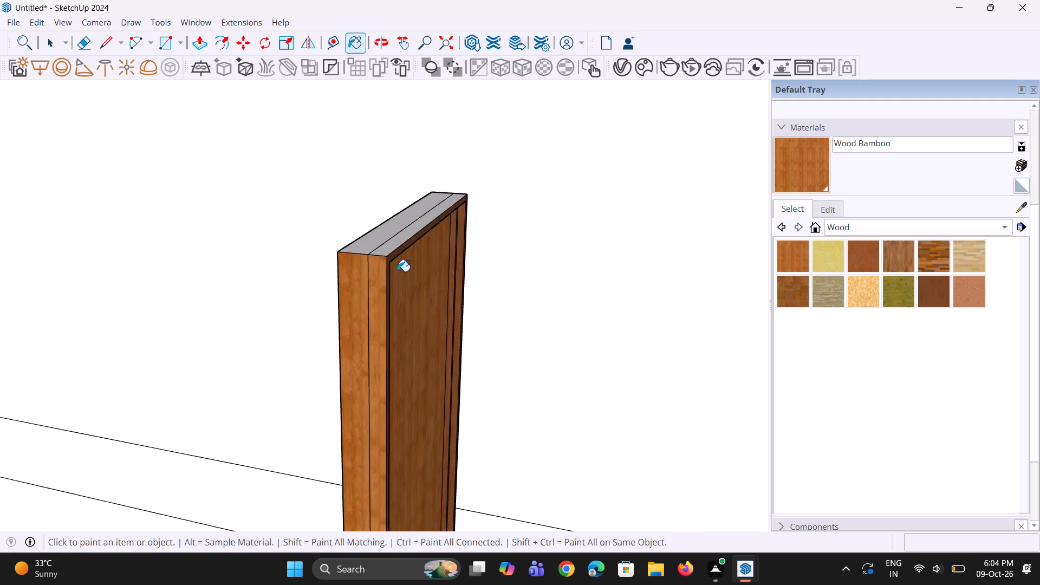
left_click(383, 243)
left_click(384, 248)
left_click(367, 230)
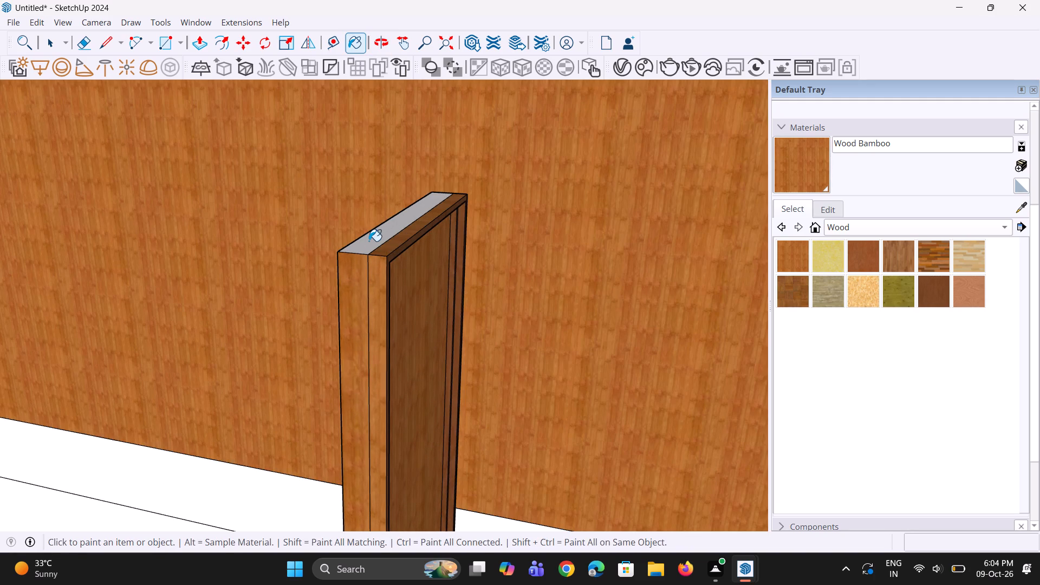
key("ctrl+z")
left_click(379, 243)
Paint the back face of the detached door with Wood Bamboo.
middle_click_drag(331, 341, 440, 343)
left_click(665, 346)
scroll(548, 377, "down", 7)
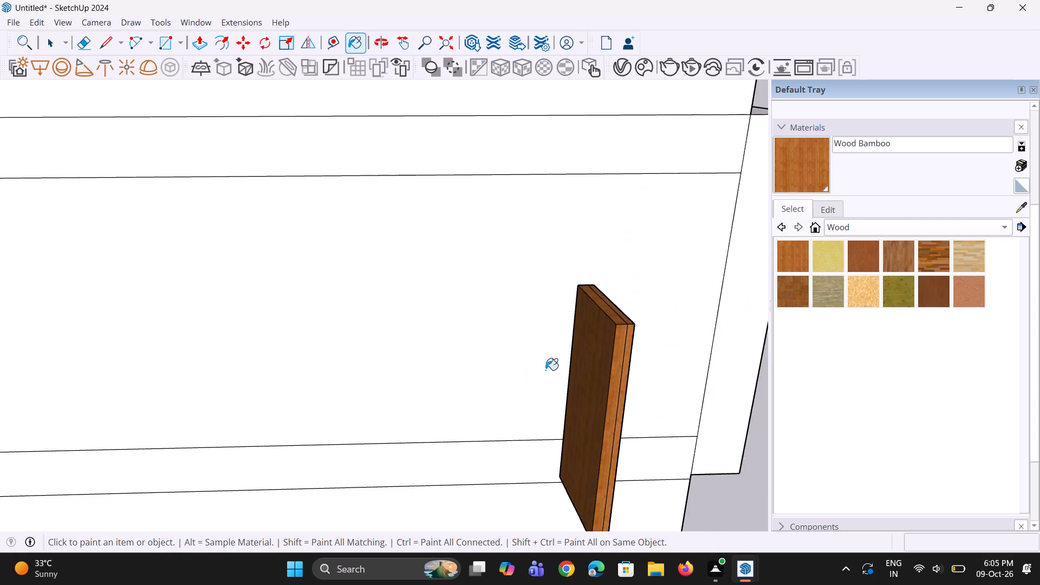
Paint the two outer side faces of the door frame opposite the handle with Wood Bamboo.
middle_click_drag(599, 380, 112, 328)
scroll(225, 316, "up", 8)
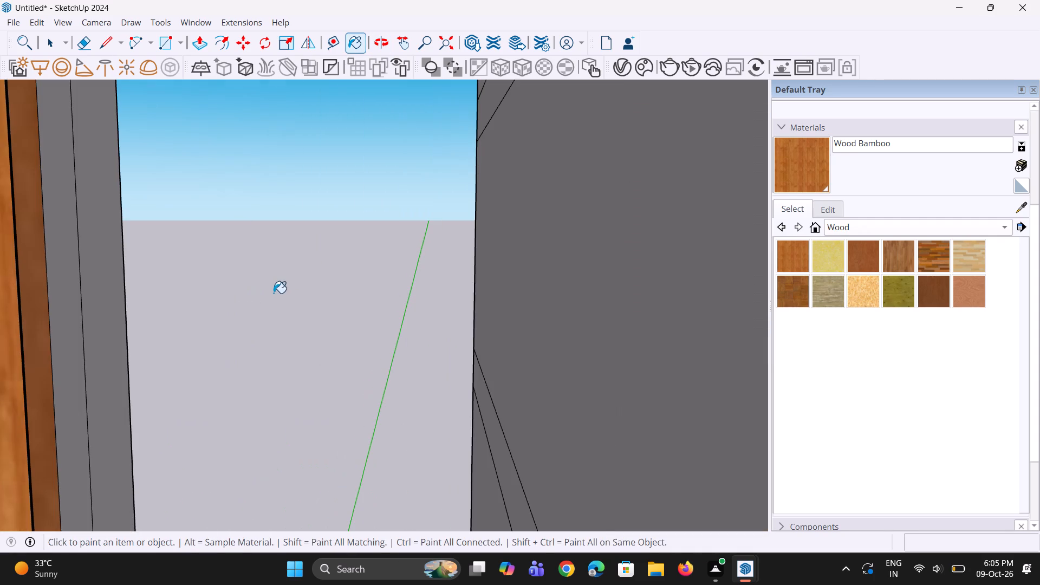
left_click(121, 381)
left_click(66, 387)
scroll(127, 378, "down", 4)
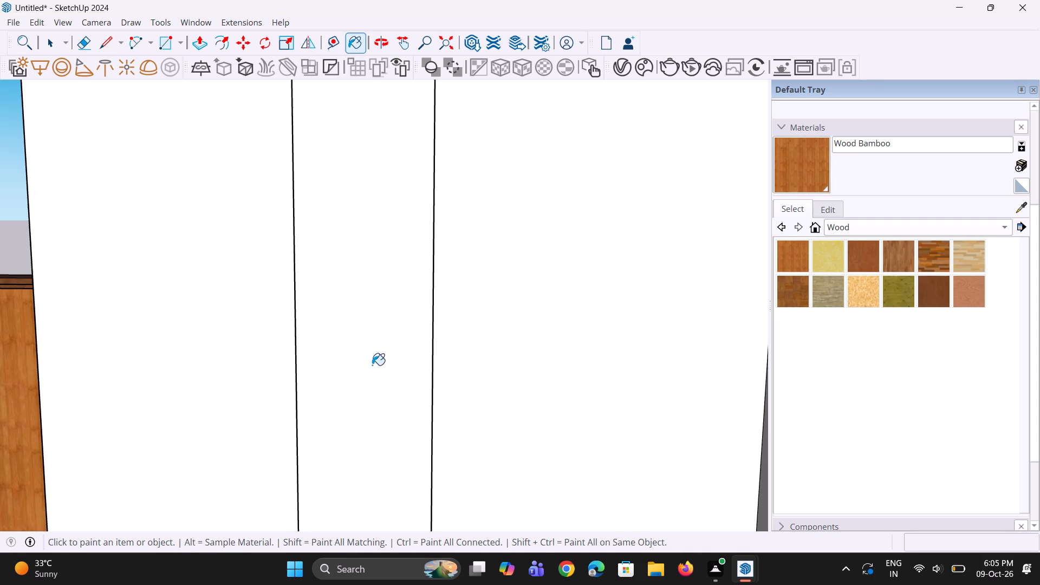
scroll(407, 359, "down", 1)
key("space")
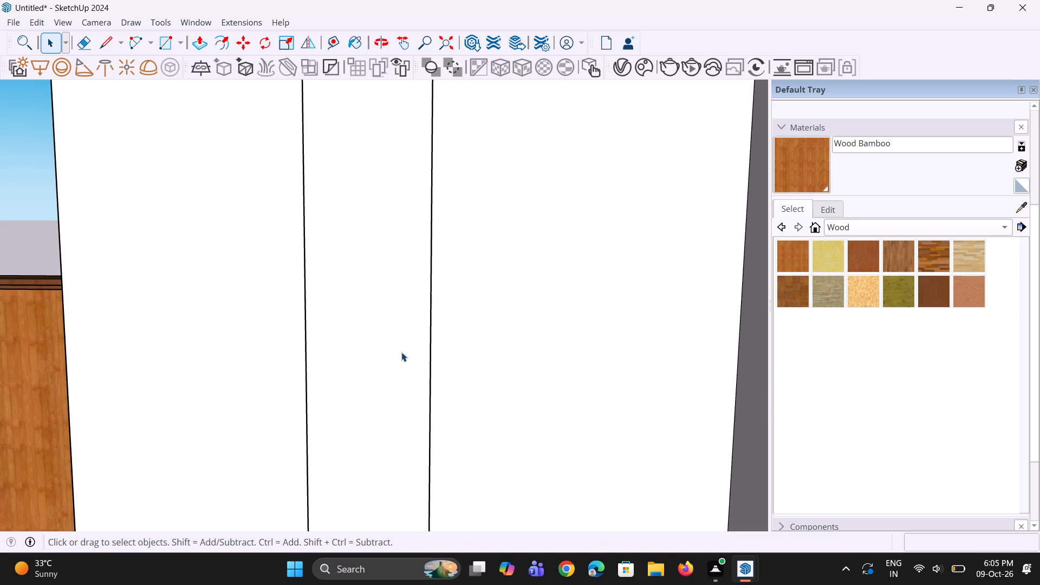
Switch the materials library to the Colors collection.
scroll(401, 352, "down", 19)
scroll(543, 306, "down", 3)
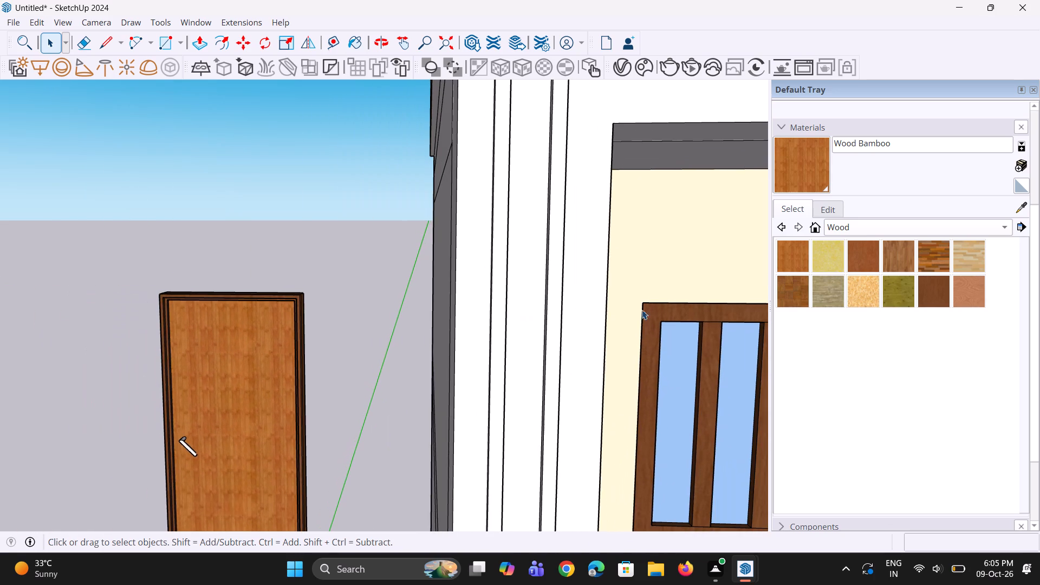
left_click(864, 232)
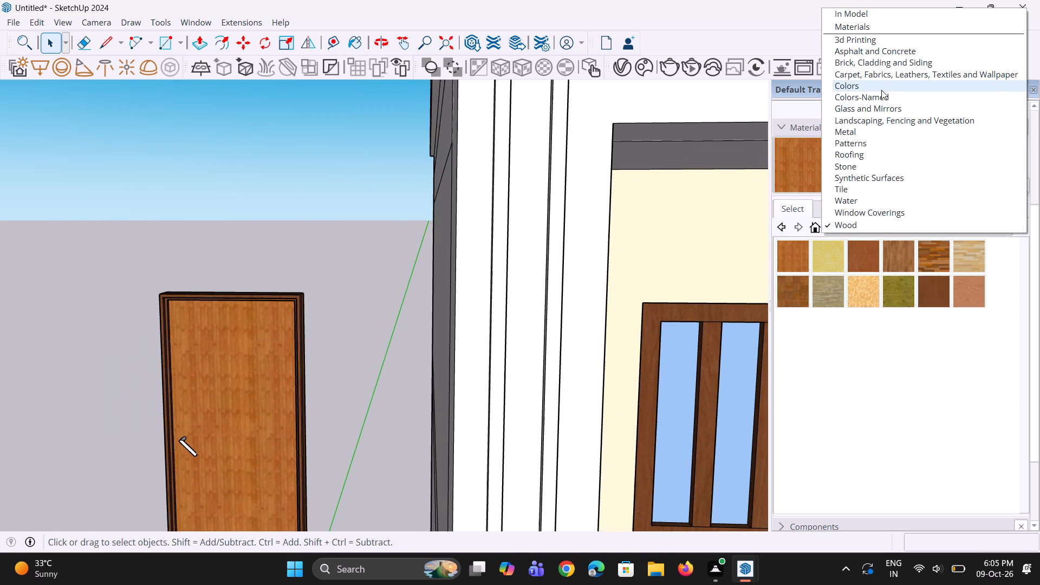
left_click(881, 90)
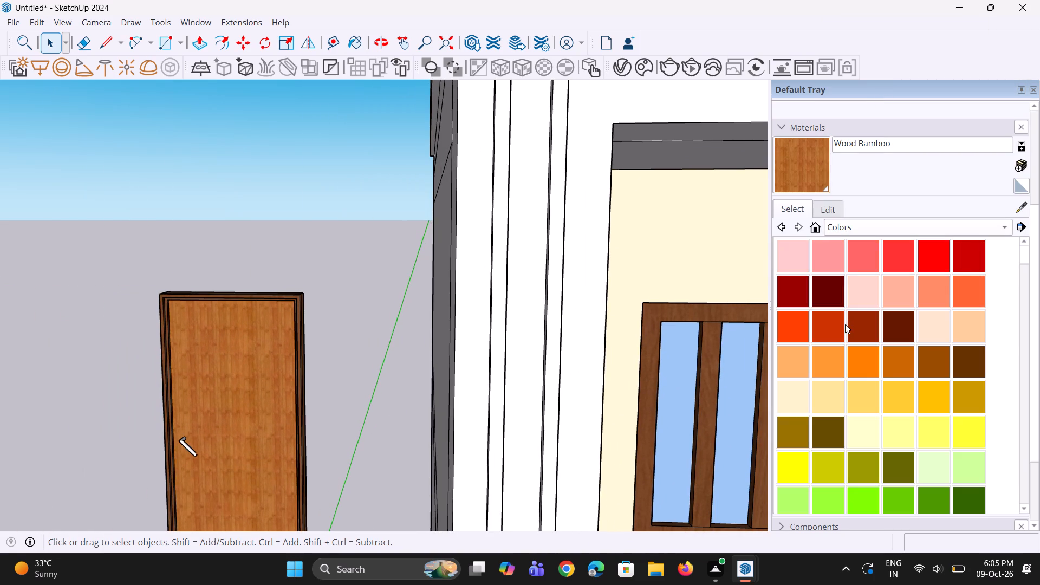
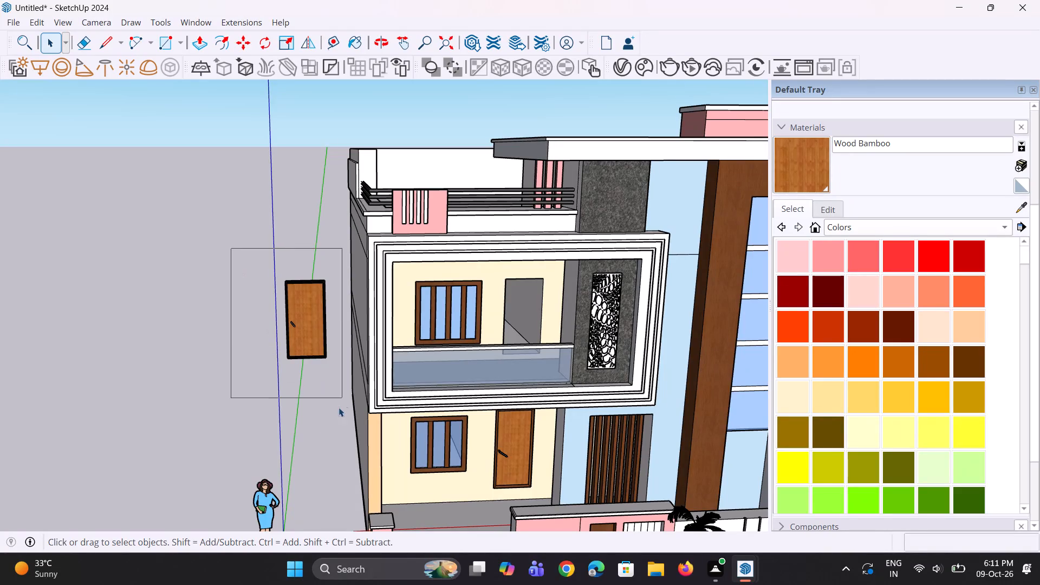
Make the detached wood-finished door, including its frame and handle, into a single group.
right_click(315, 338)
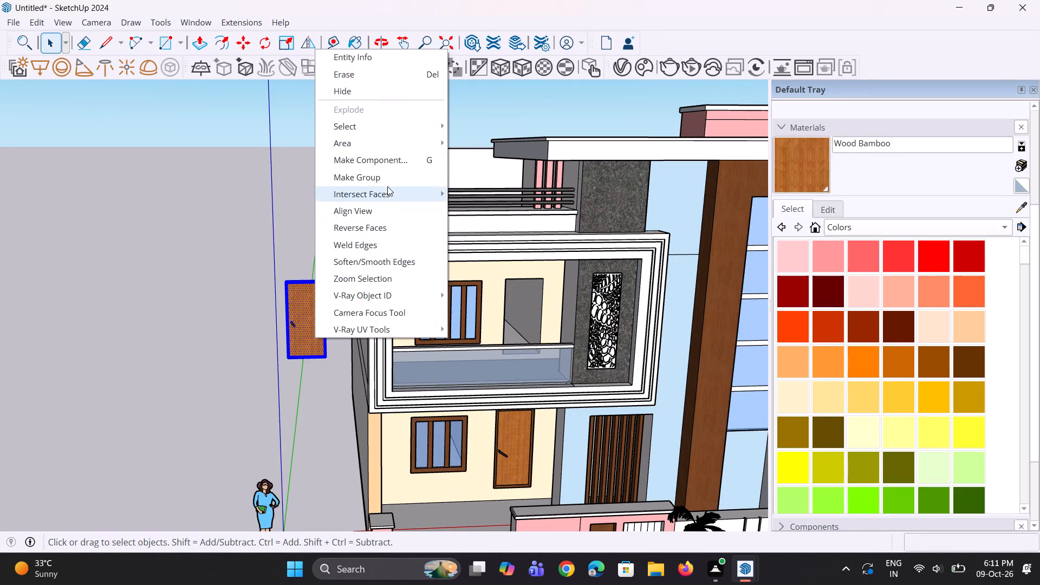
left_click(395, 175)
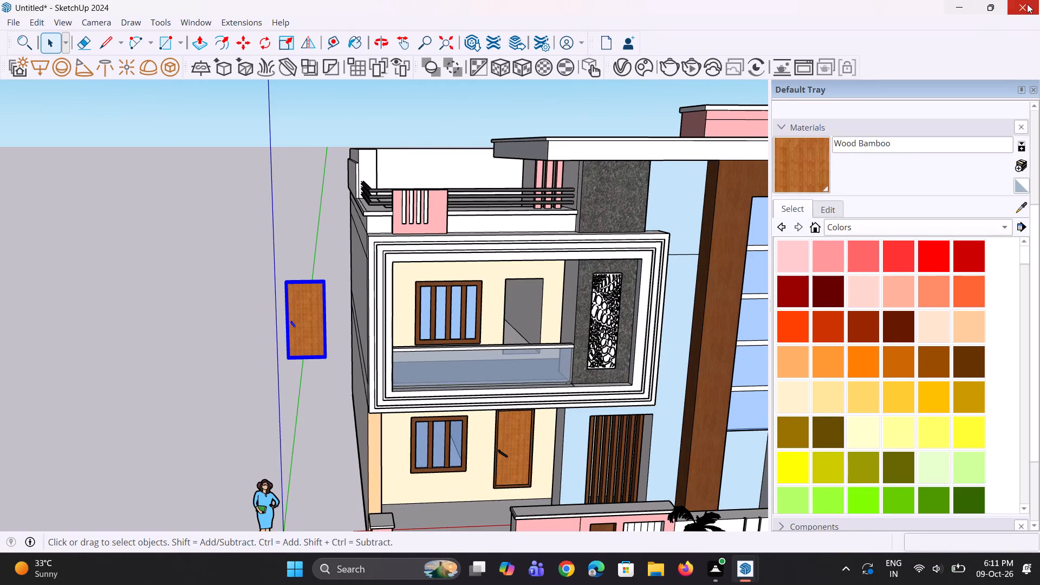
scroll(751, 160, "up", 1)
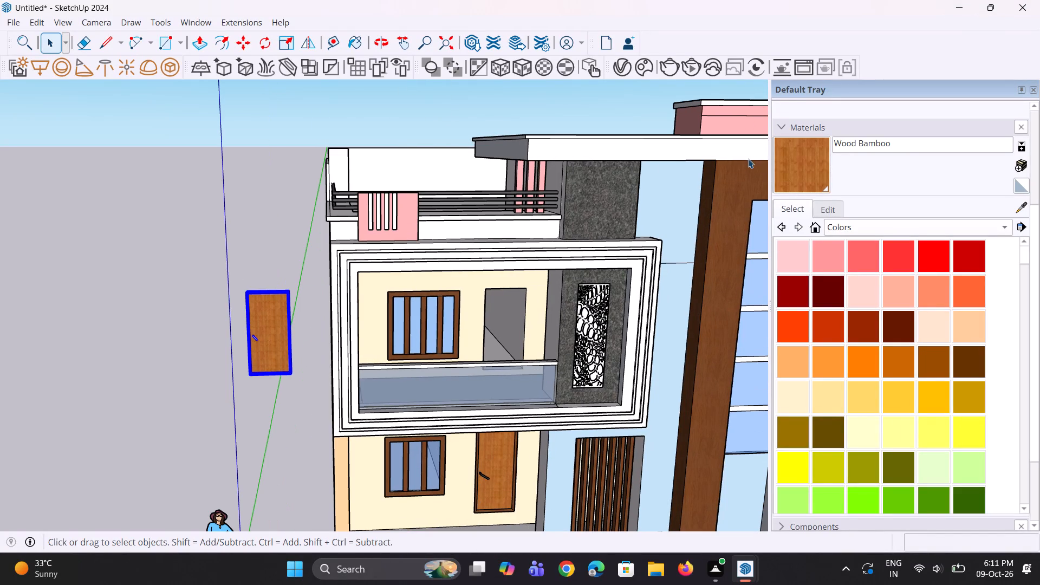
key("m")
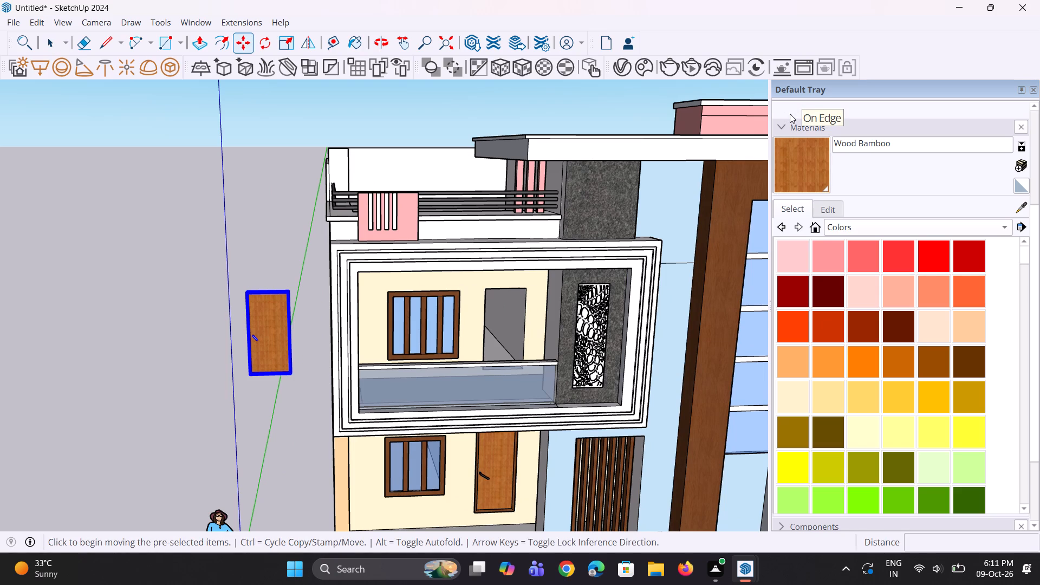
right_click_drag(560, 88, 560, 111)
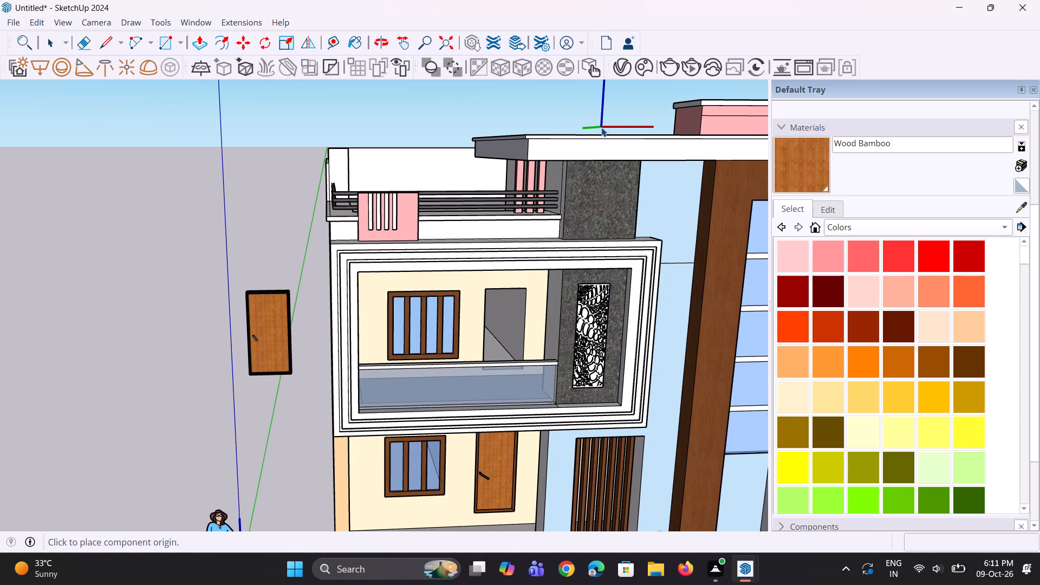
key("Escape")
Move the door group by its lower corner into the empty upper-floor doorway beside the balcony window.
left_click(284, 364)
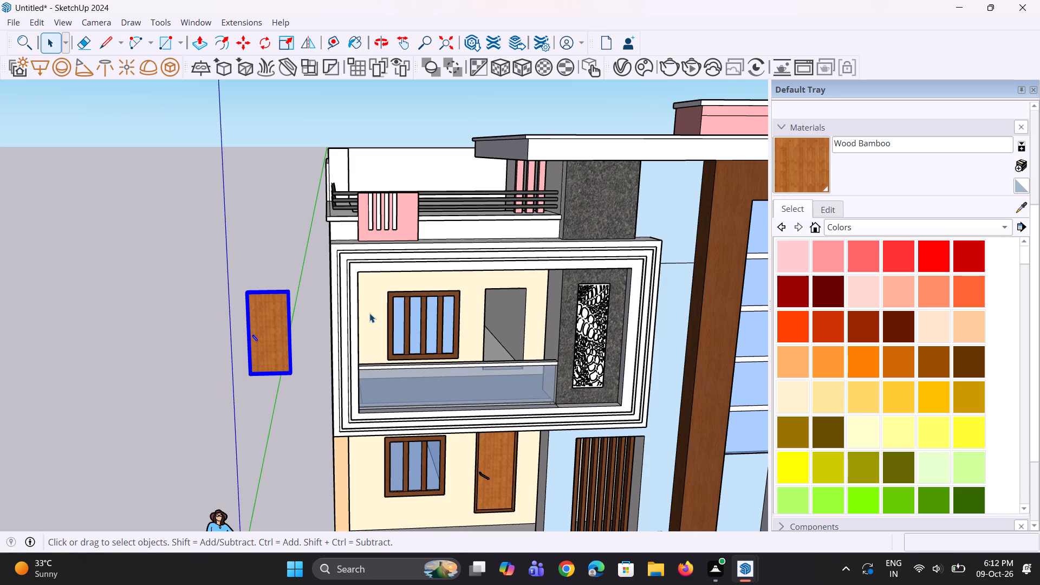
scroll(370, 318, "up", 1)
key("m")
left_click_drag(283, 381, 295, 384)
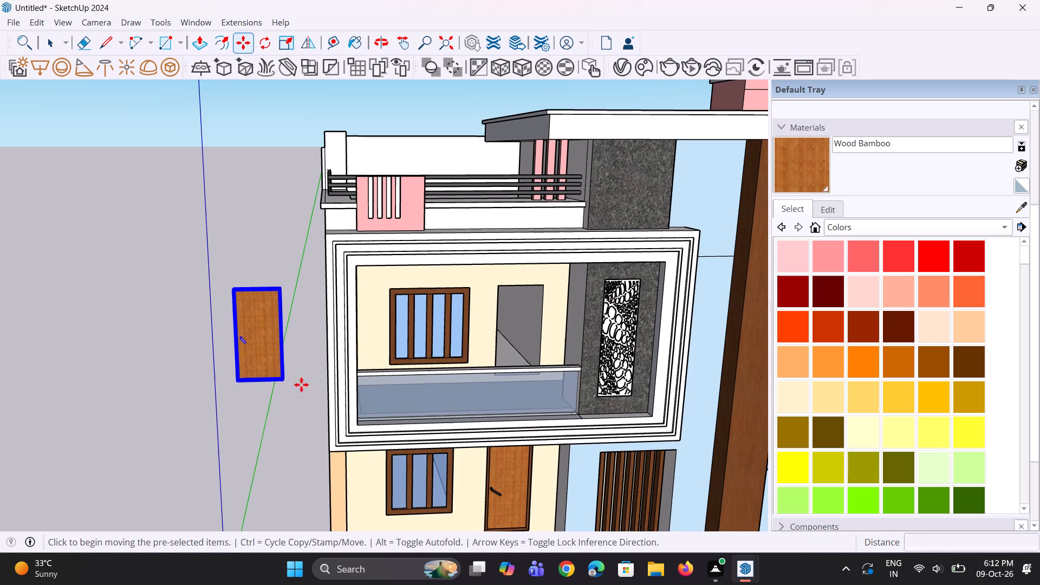
scroll(538, 378, "up", 2)
left_click(538, 378)
Shift the door group by its lower corner about 1 13/16" to align with the doorway's corner, and deselect it.
middle_click_drag(549, 340, 539, 388)
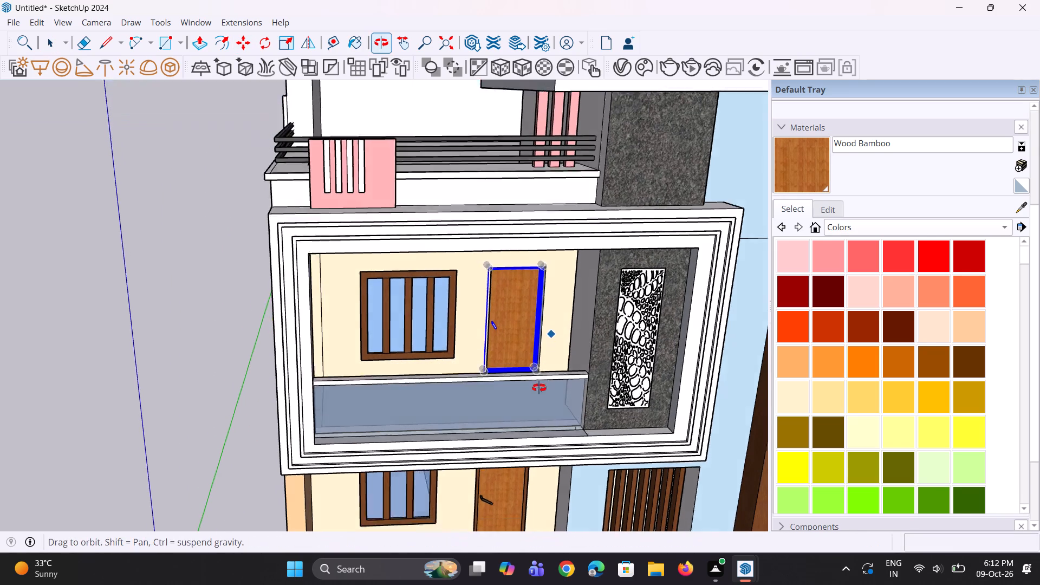
middle_click_drag(539, 388, 528, 401)
scroll(533, 378, "up", 7)
middle_click_drag(538, 376, 511, 358)
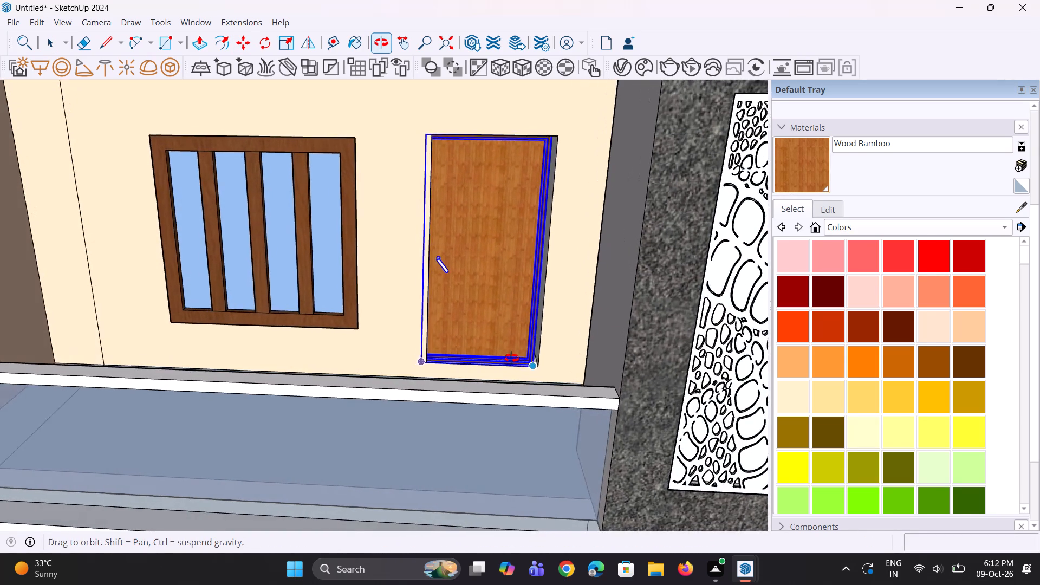
middle_click_drag(511, 358, 512, 358)
scroll(518, 363, "up", 5)
left_click(543, 368)
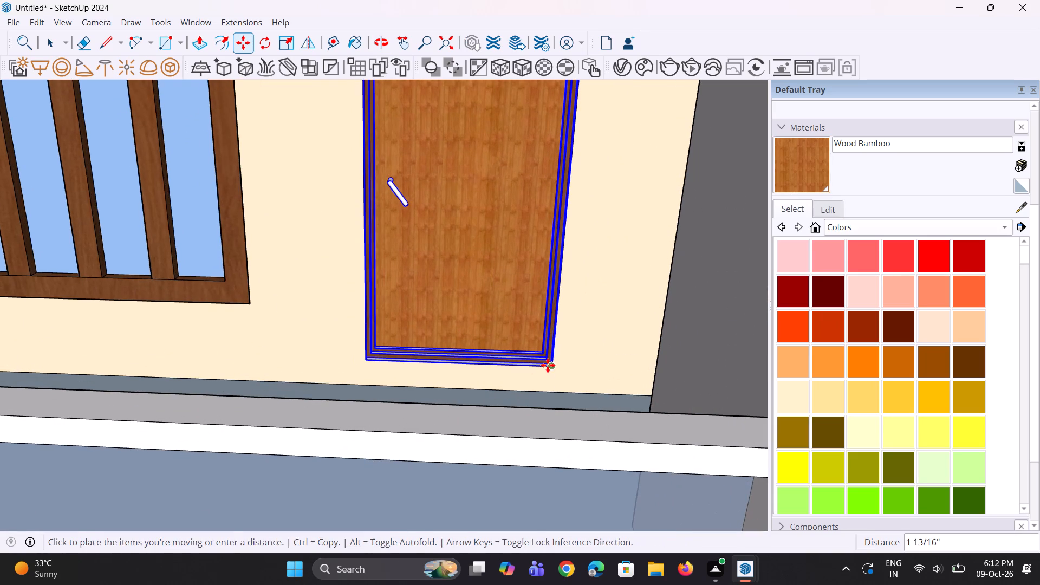
left_click(548, 365)
middle_click_drag(548, 367, 543, 354)
key("space")
scroll(555, 355, "down", 7)
key("space")
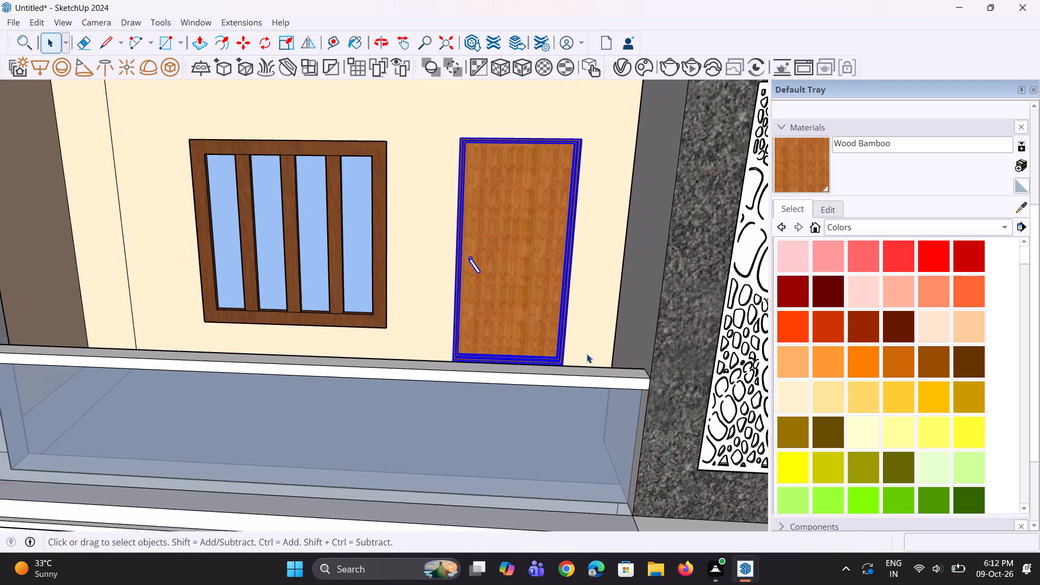
key("space")
scroll(587, 354, "down", 7)
key("space")
key("space")
left_click(275, 342)
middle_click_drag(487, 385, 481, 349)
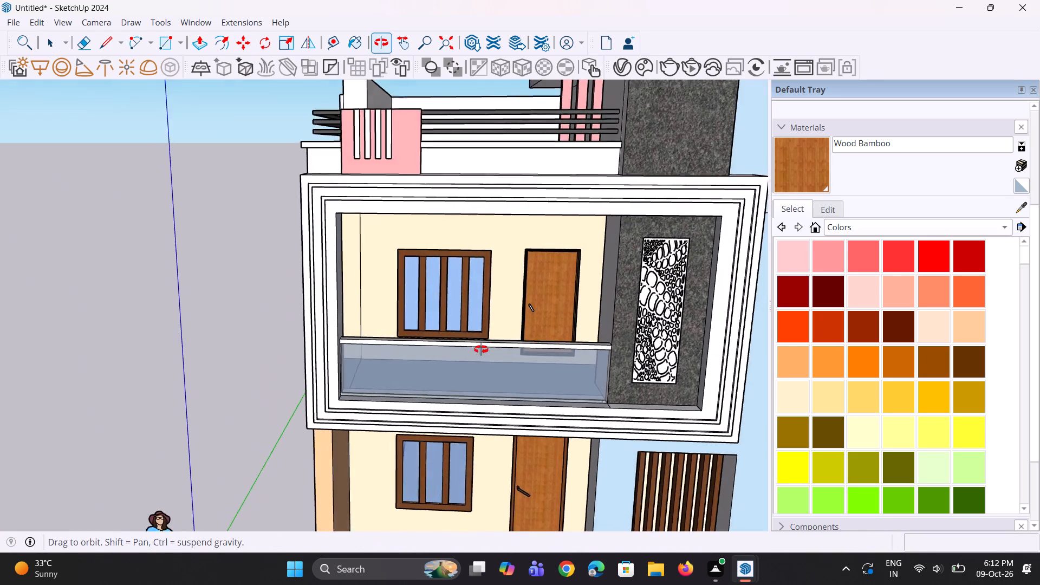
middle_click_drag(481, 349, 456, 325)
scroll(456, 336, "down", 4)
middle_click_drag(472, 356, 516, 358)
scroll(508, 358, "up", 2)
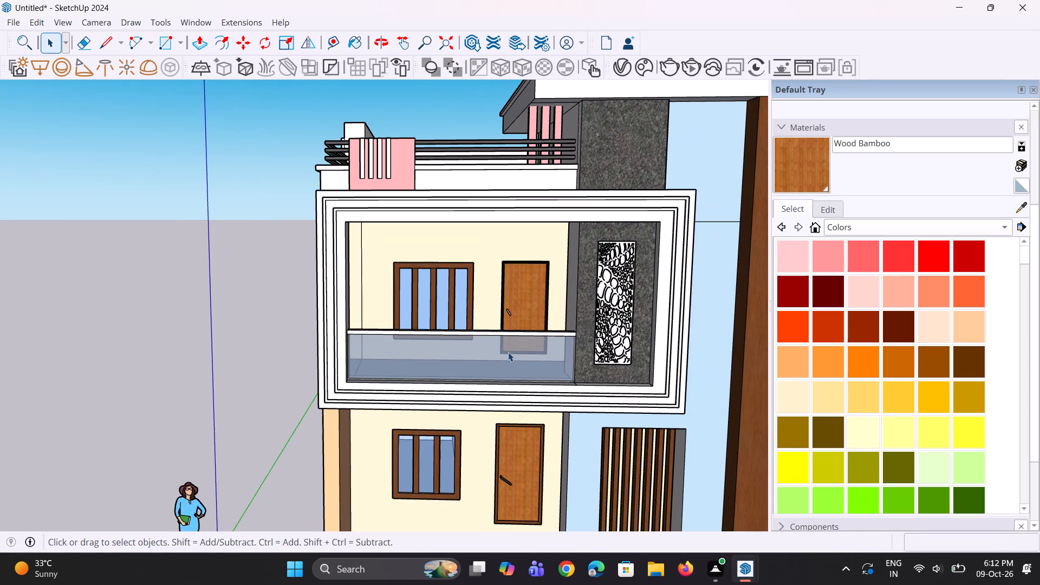
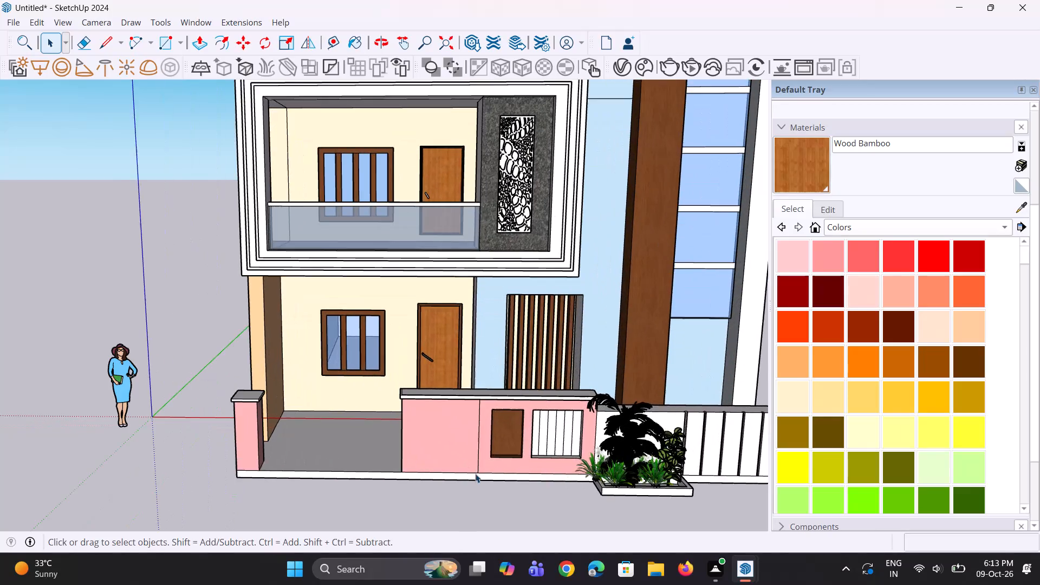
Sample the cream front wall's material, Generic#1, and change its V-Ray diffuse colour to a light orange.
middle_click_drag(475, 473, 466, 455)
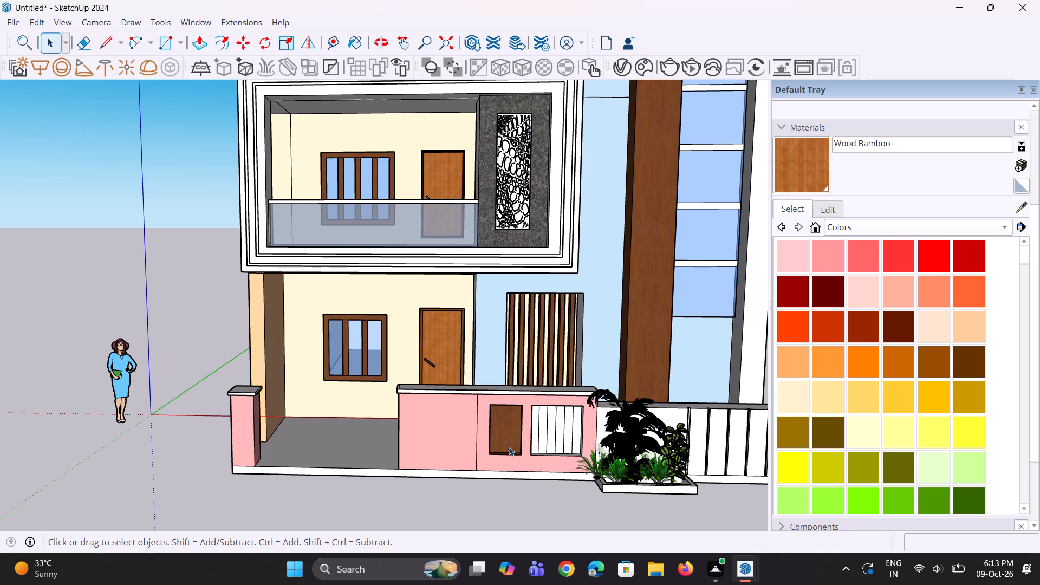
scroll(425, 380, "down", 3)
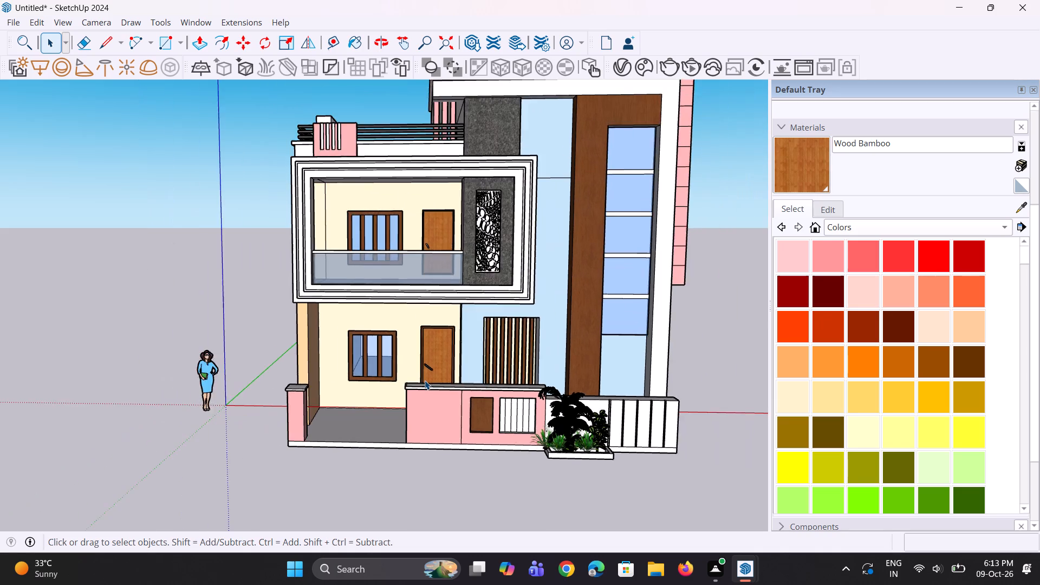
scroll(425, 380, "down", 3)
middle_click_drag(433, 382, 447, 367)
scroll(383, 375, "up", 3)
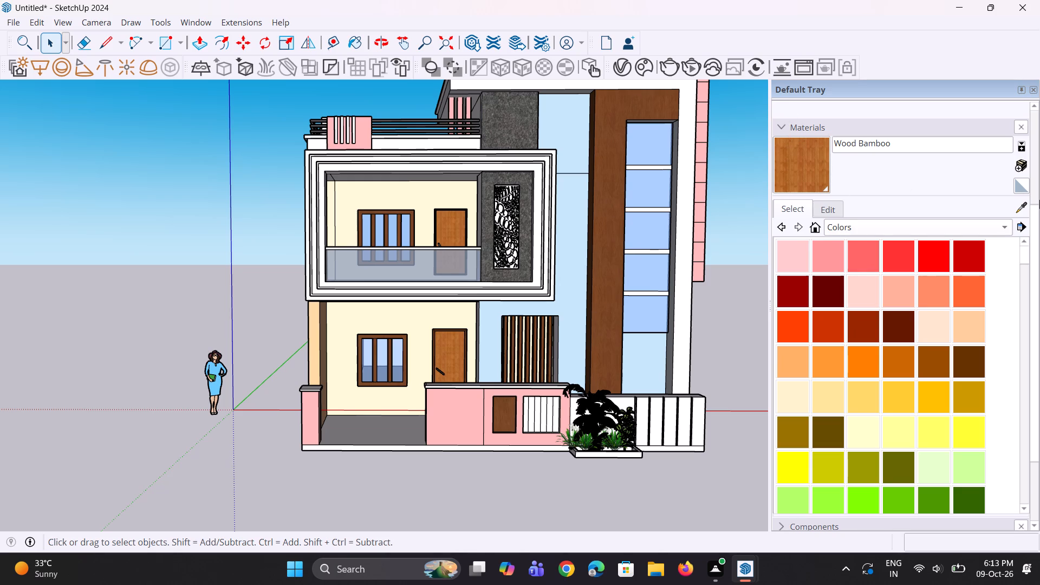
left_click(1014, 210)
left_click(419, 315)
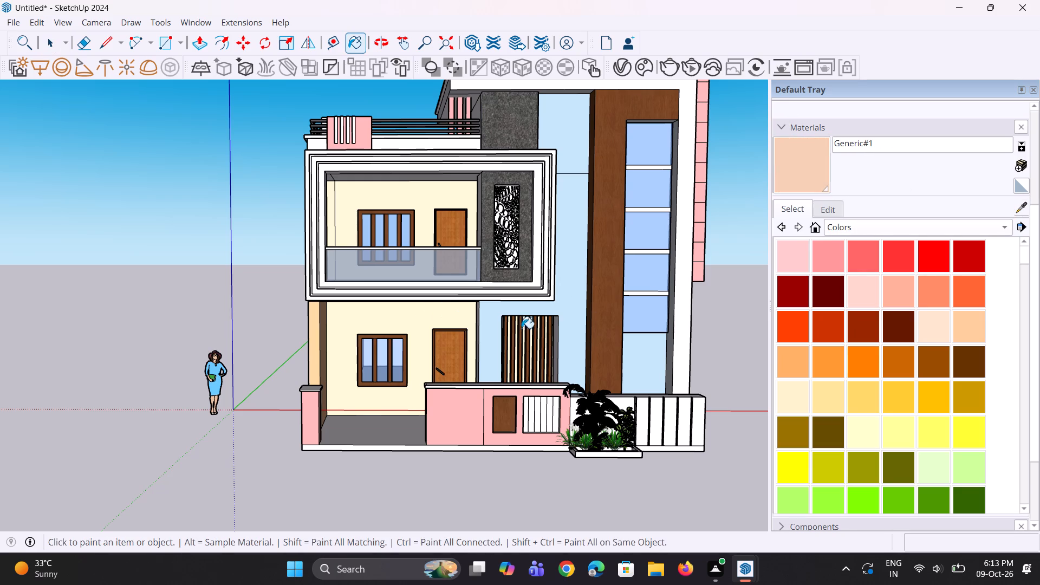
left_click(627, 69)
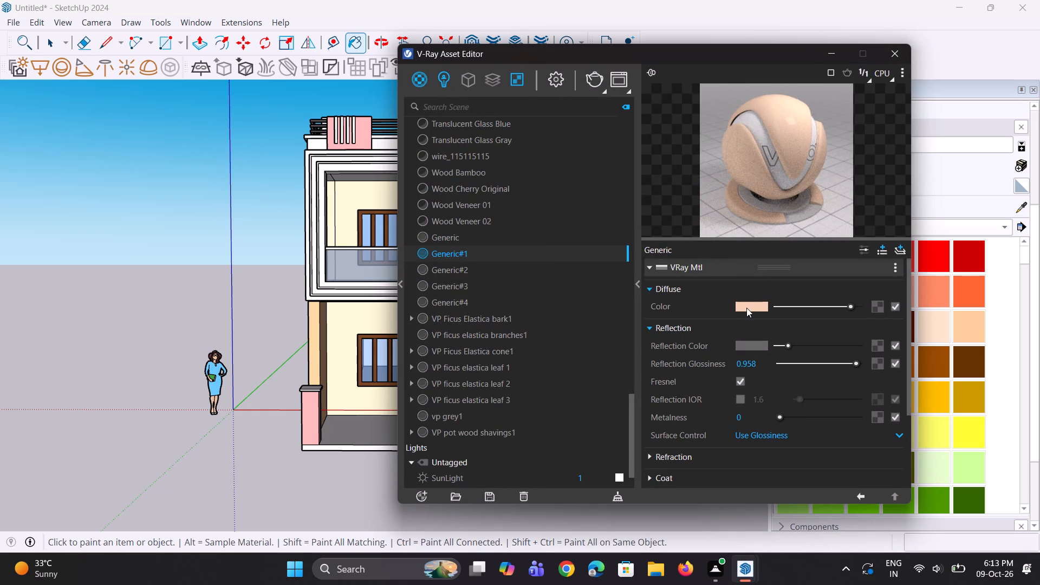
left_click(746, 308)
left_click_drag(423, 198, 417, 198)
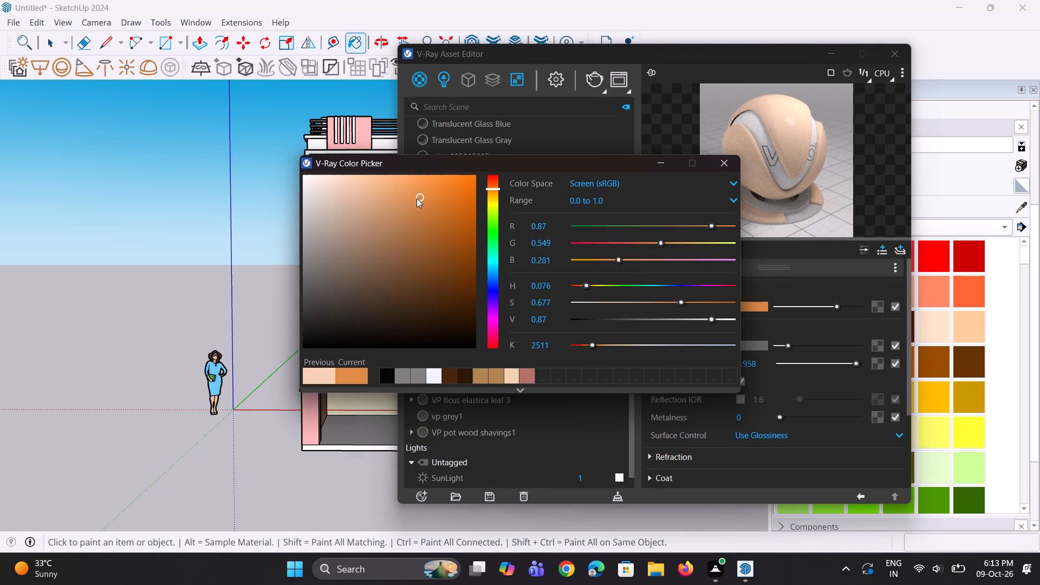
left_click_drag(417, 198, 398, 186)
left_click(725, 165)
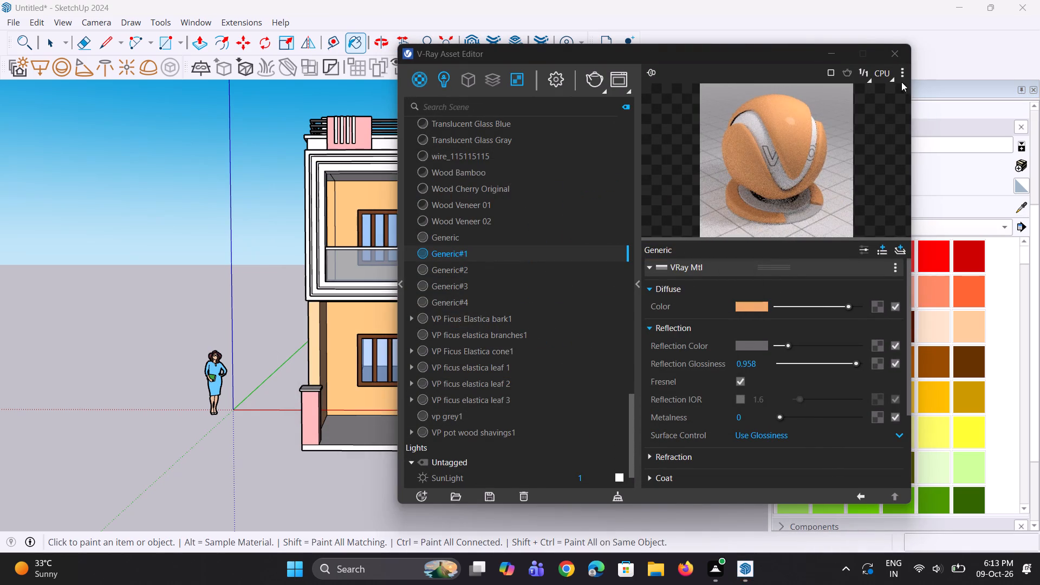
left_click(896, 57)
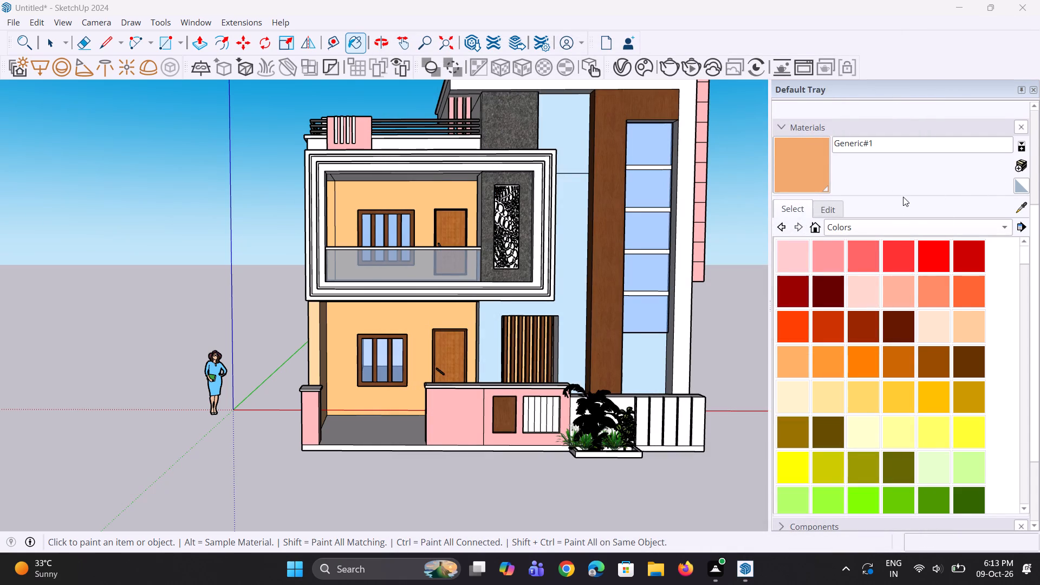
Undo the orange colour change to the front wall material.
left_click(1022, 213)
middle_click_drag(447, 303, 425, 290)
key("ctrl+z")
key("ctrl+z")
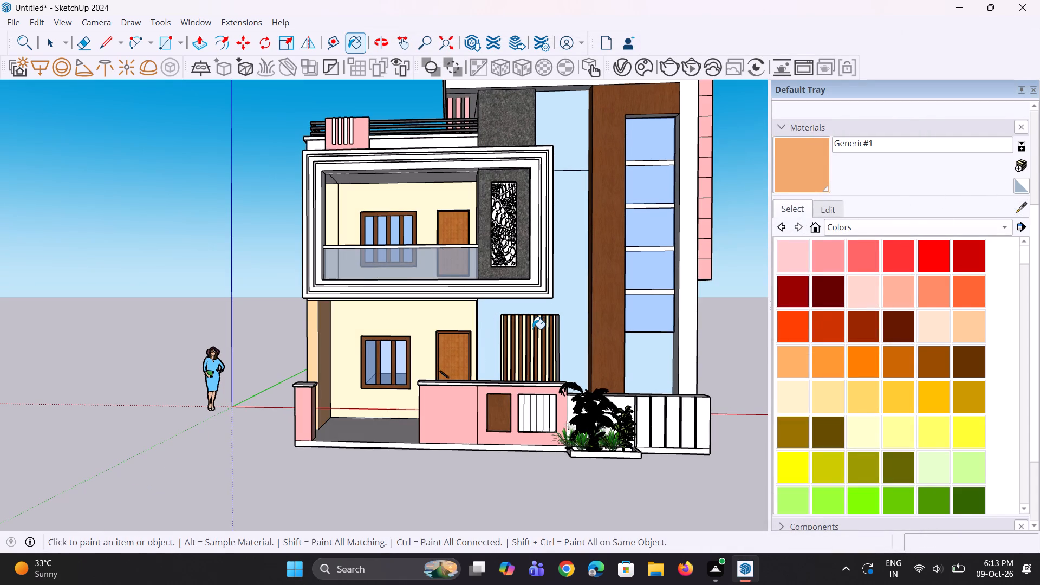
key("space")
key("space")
Sample the Generic#4 material from the porch side wall and paint the ground-floor front wall and the upper balcony's back and side walls.
middle_click_drag(412, 384, 390, 352)
scroll(356, 348, "up", 2)
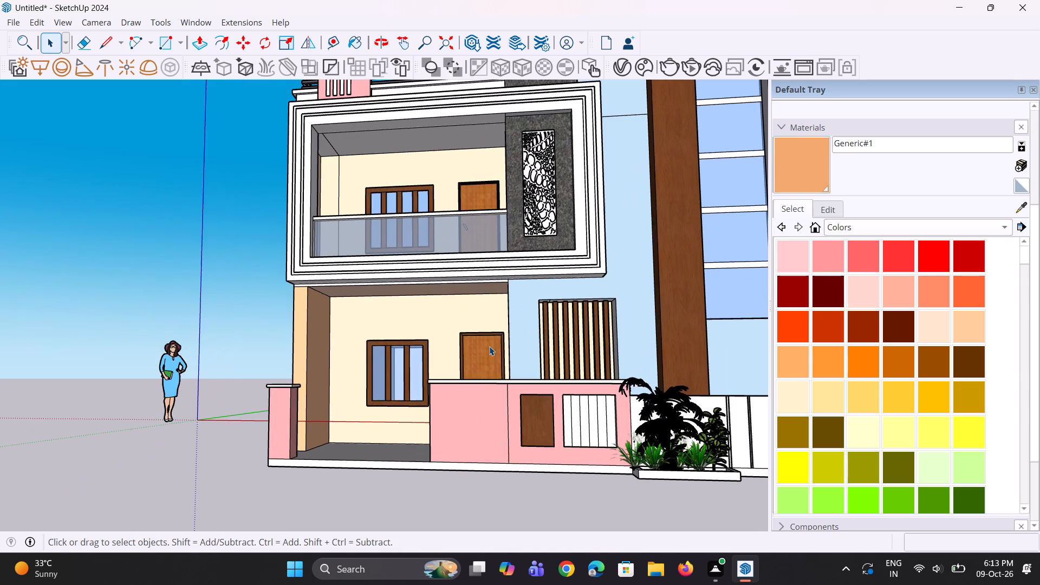
left_click(1022, 203)
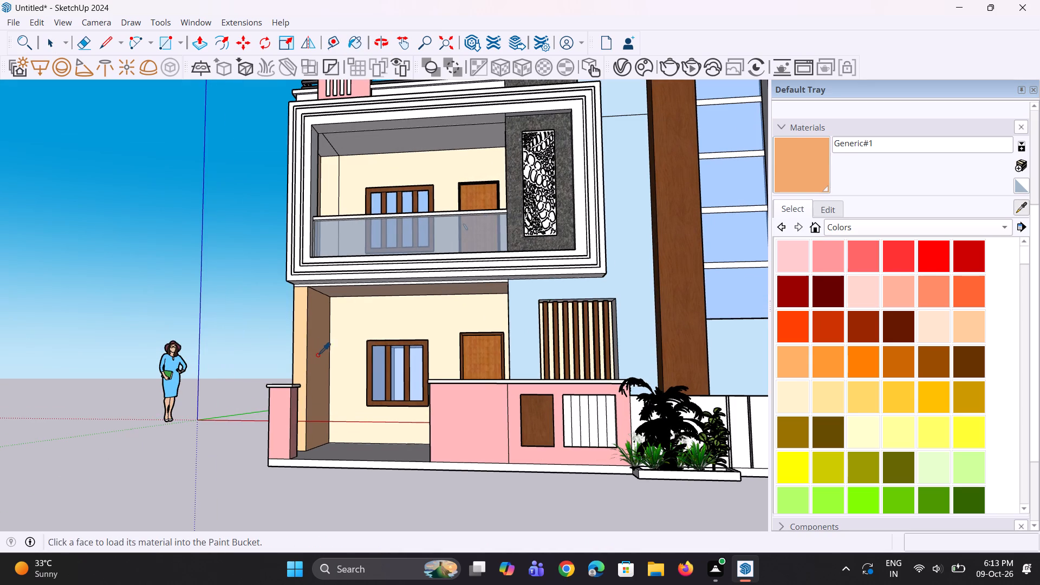
left_click(317, 355)
left_click(355, 344)
left_click(428, 179)
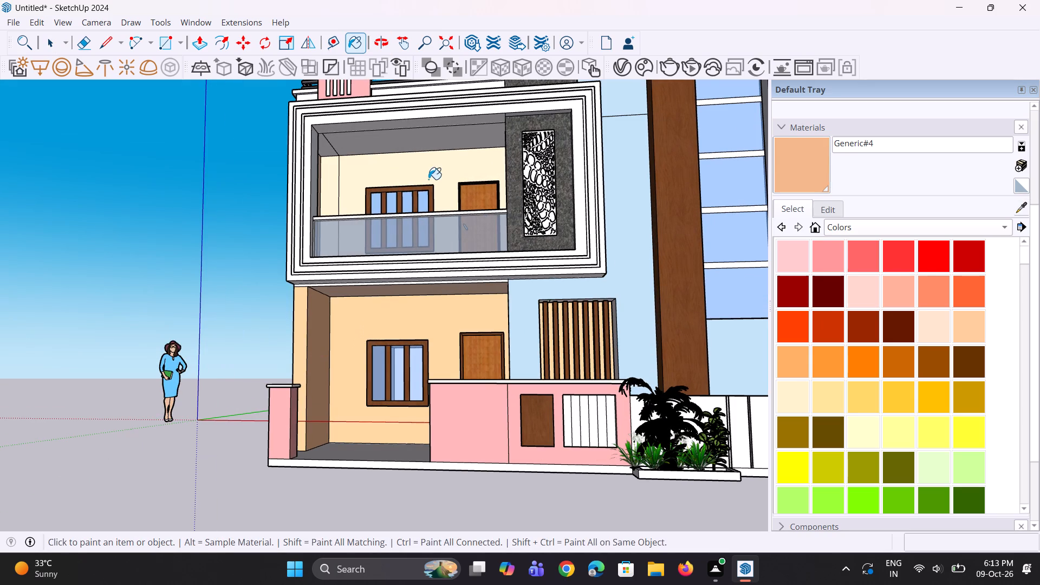
middle_click_drag(405, 214, 369, 290)
scroll(339, 223, "up", 2)
left_click(337, 211)
left_click(314, 205)
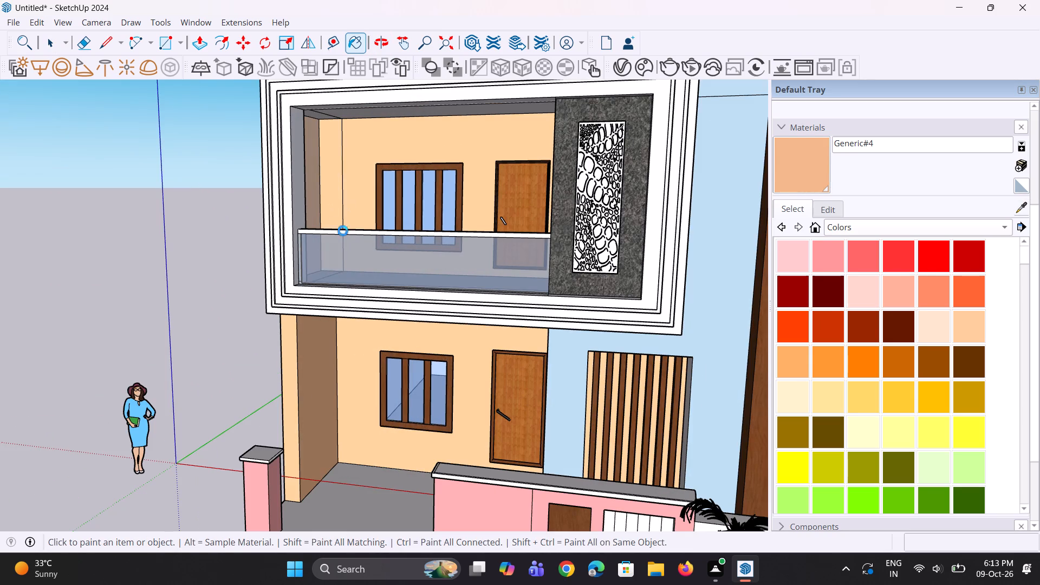
Save the model in the Documents folder as plan66666.
middle_click_drag(384, 258, 470, 263)
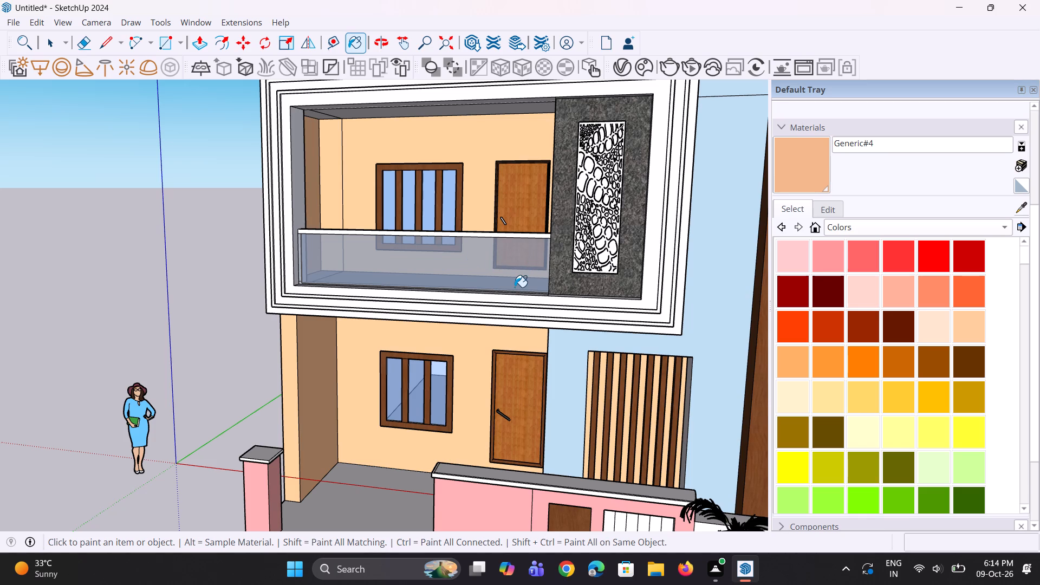
scroll(515, 287, "down", 6)
middle_click_drag(409, 321, 446, 329)
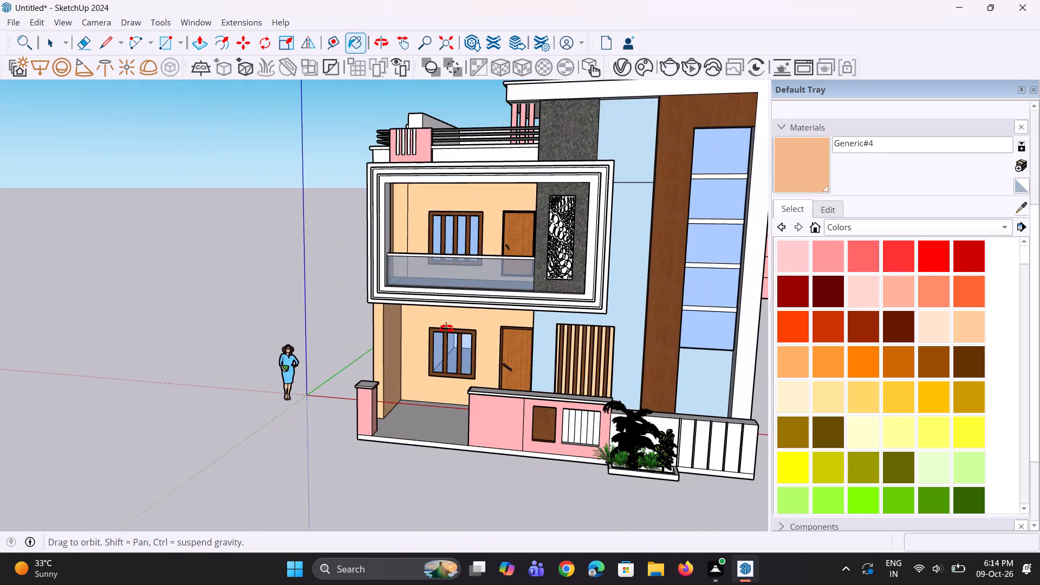
middle_click_drag(446, 329, 484, 328)
scroll(434, 318, "down", 2)
middle_click_drag(511, 296, 518, 286)
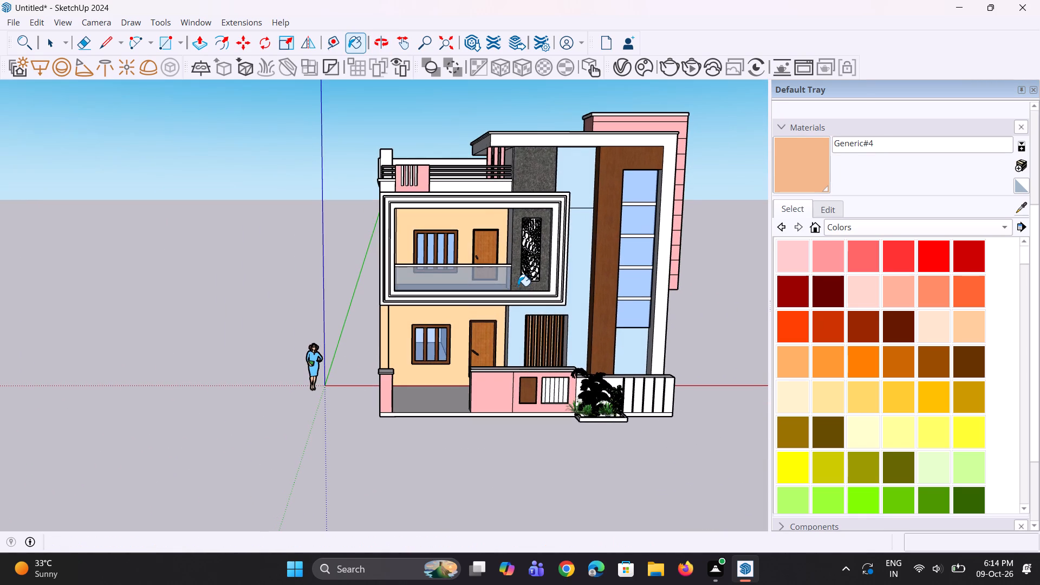
key("ctrl+s")
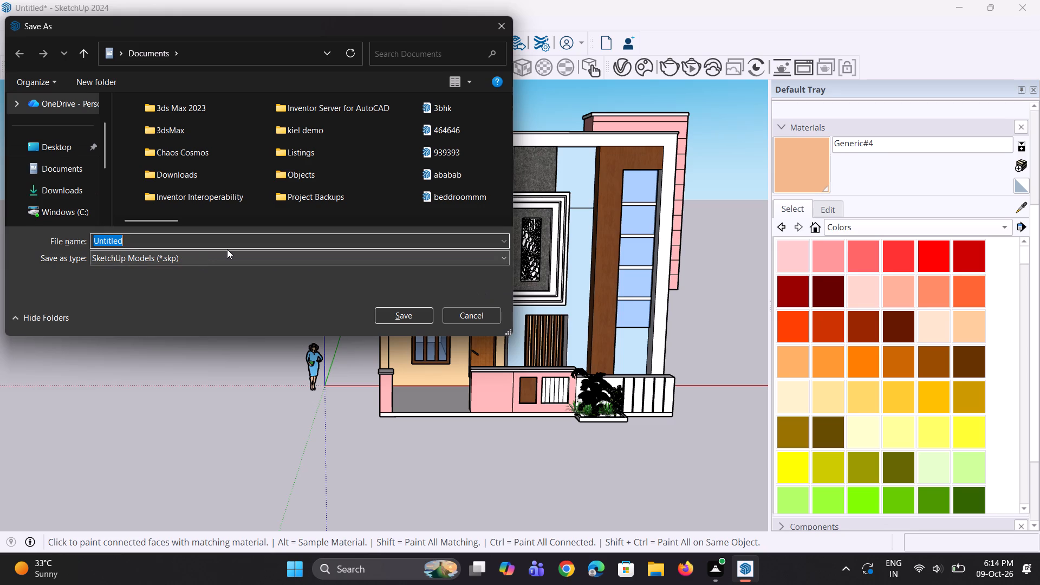
type("plan")
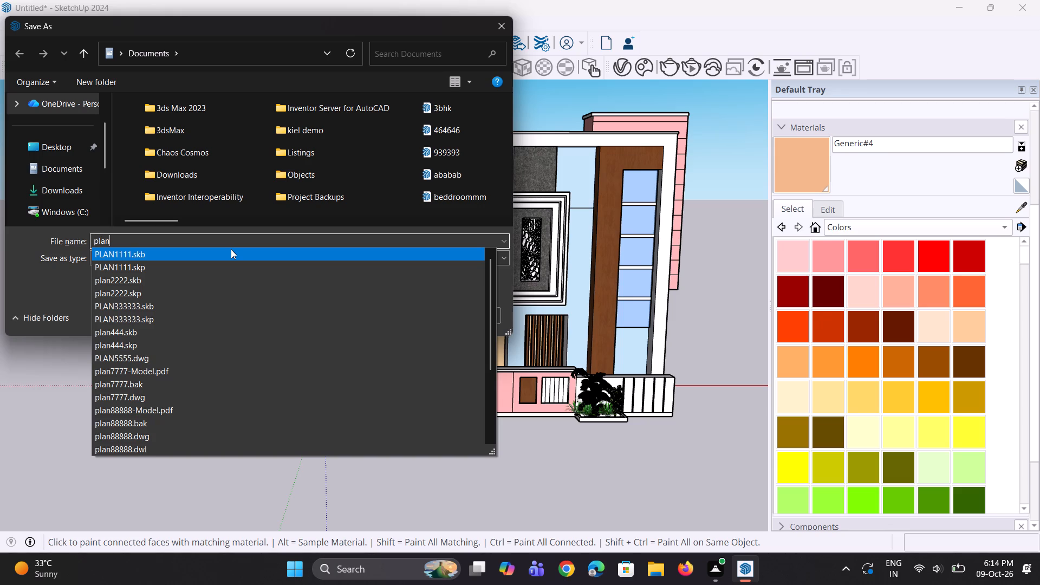
type("66666")
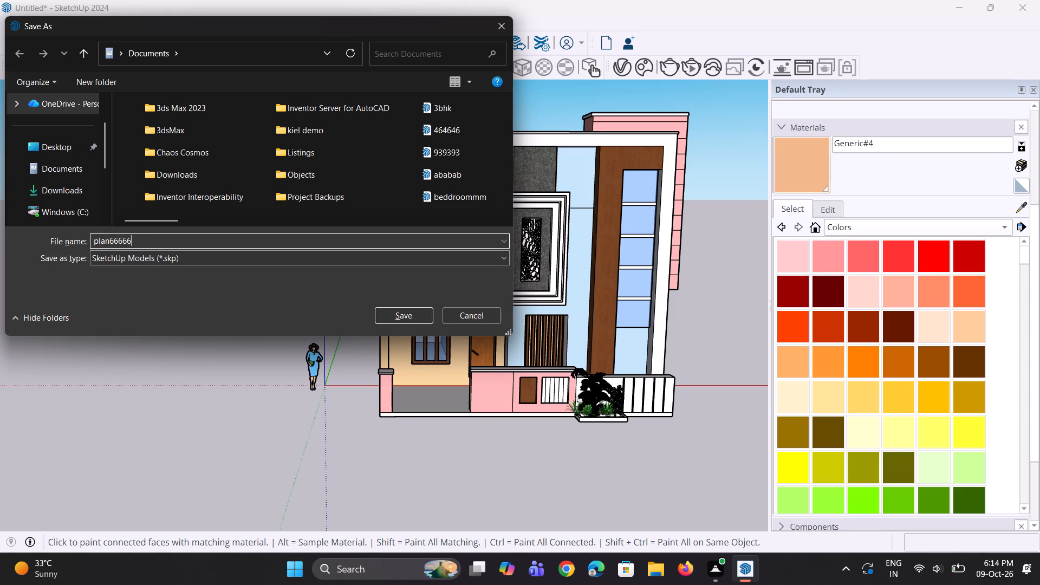
key("Return")
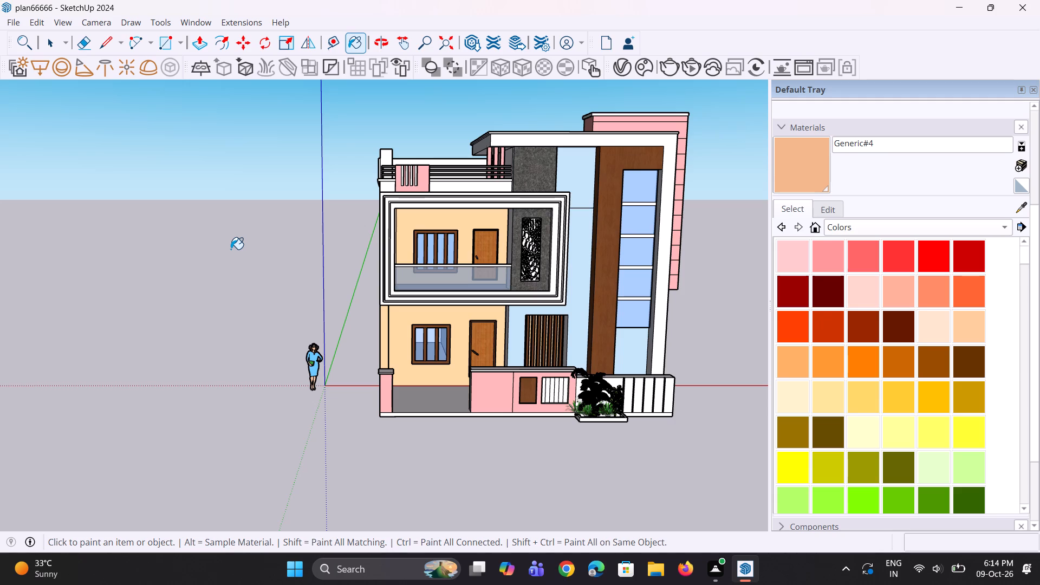
Examine the house's front elevation and its finishes from several angles and distances.
scroll(251, 297, "down", 1)
scroll(260, 340, "down", 1)
middle_click_drag(276, 358, 281, 337)
scroll(374, 219, "up", 8)
middle_click_drag(381, 213, 387, 227)
scroll(397, 227, "down", 4)
middle_click_drag(420, 248, 440, 244)
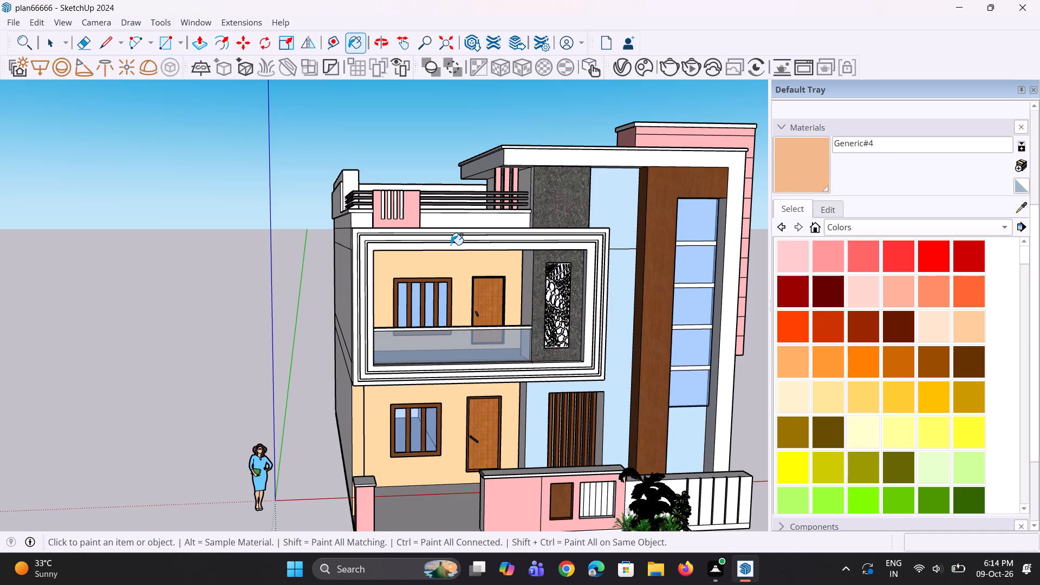
scroll(457, 270, "down", 3)
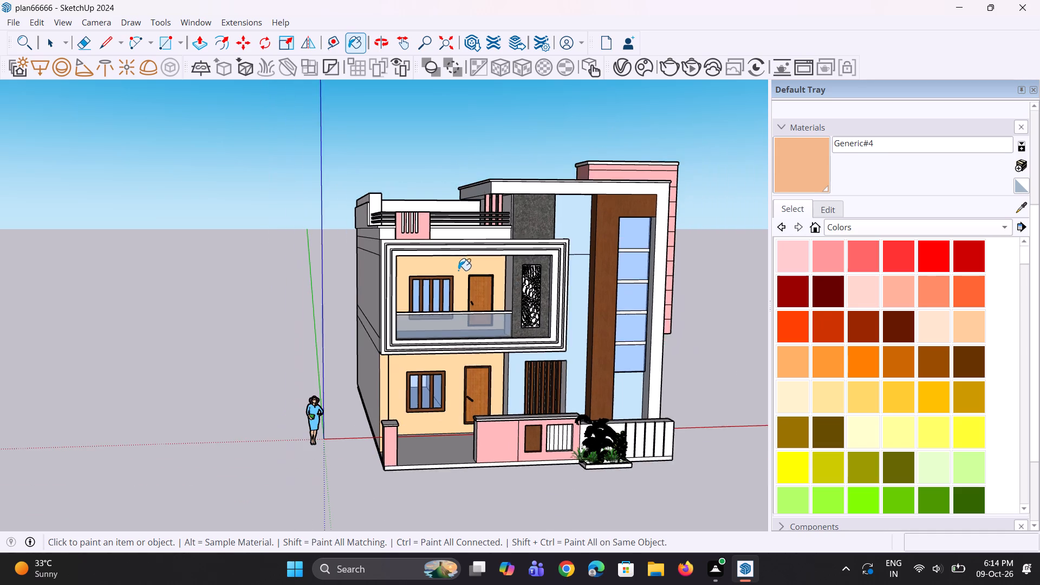
middle_click_drag(512, 313, 506, 289)
scroll(600, 309, "down", 4)
middle_click_drag(635, 331, 606, 337)
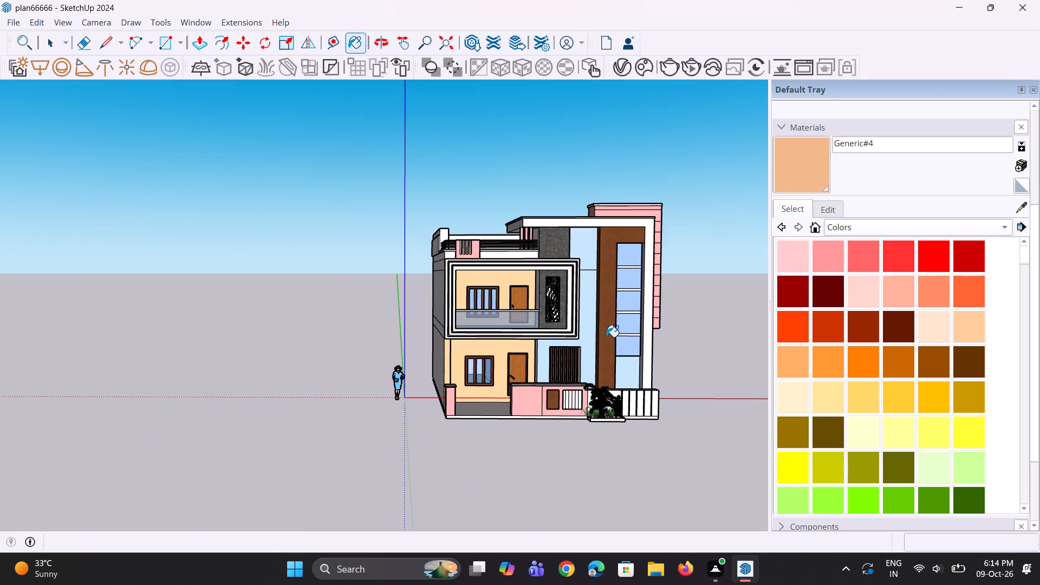
scroll(619, 367, "up", 6)
middle_click_drag(661, 399, 669, 386)
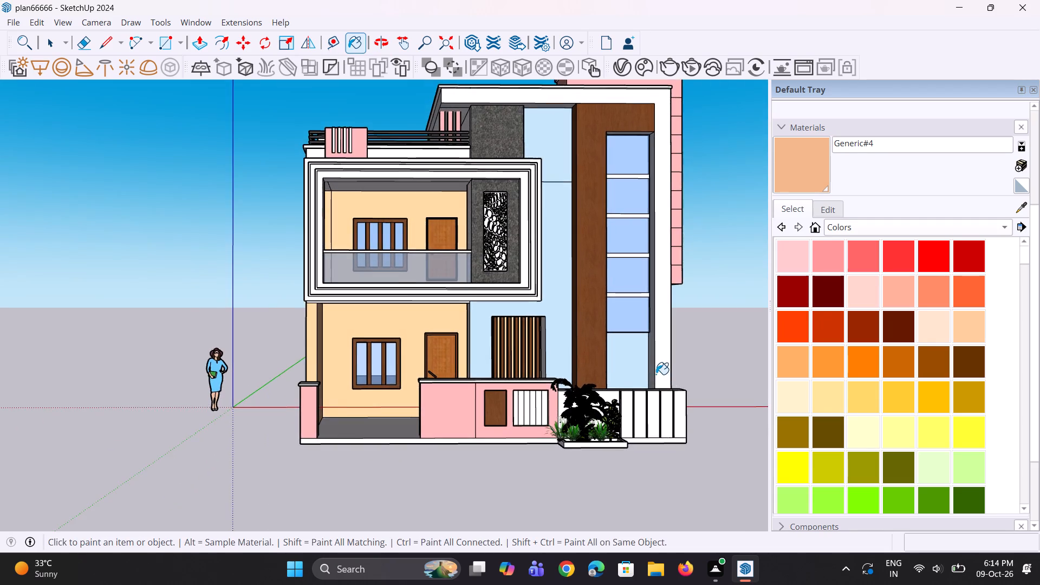
scroll(656, 371, "up", 2)
scroll(601, 330, "down", 3)
middle_click_drag(431, 362, 427, 348)
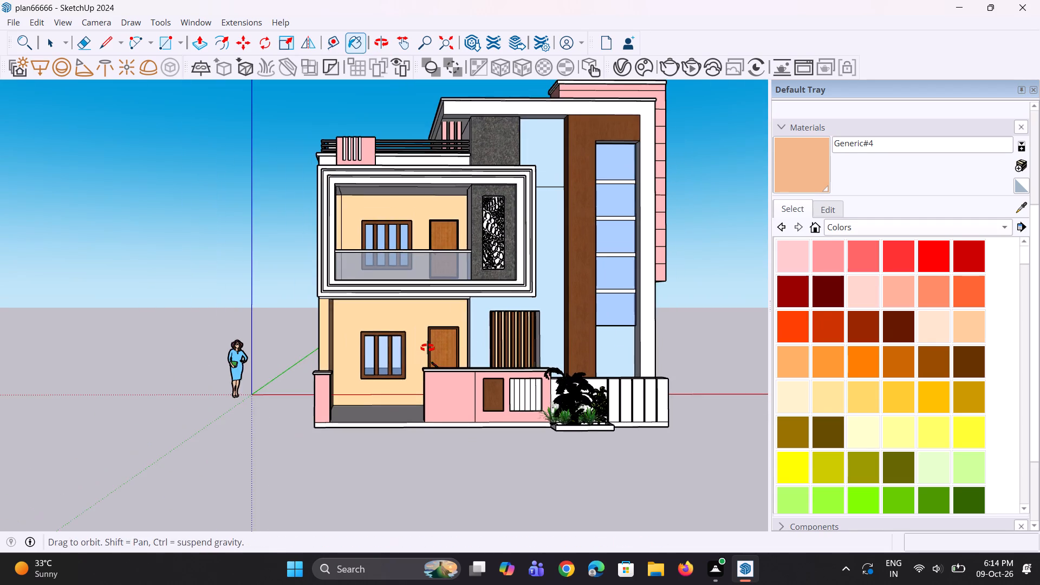
middle_click_drag(427, 348, 427, 347)
scroll(427, 344, "down", 2)
middle_click_drag(427, 344, 429, 375)
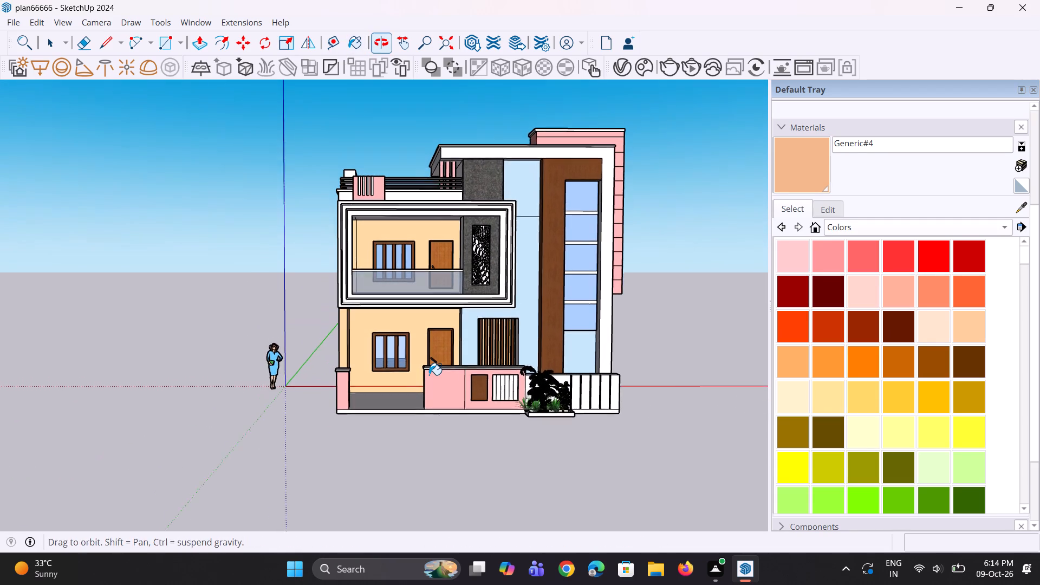
scroll(429, 375, "down", 2)
middle_click_drag(508, 262, 497, 290)
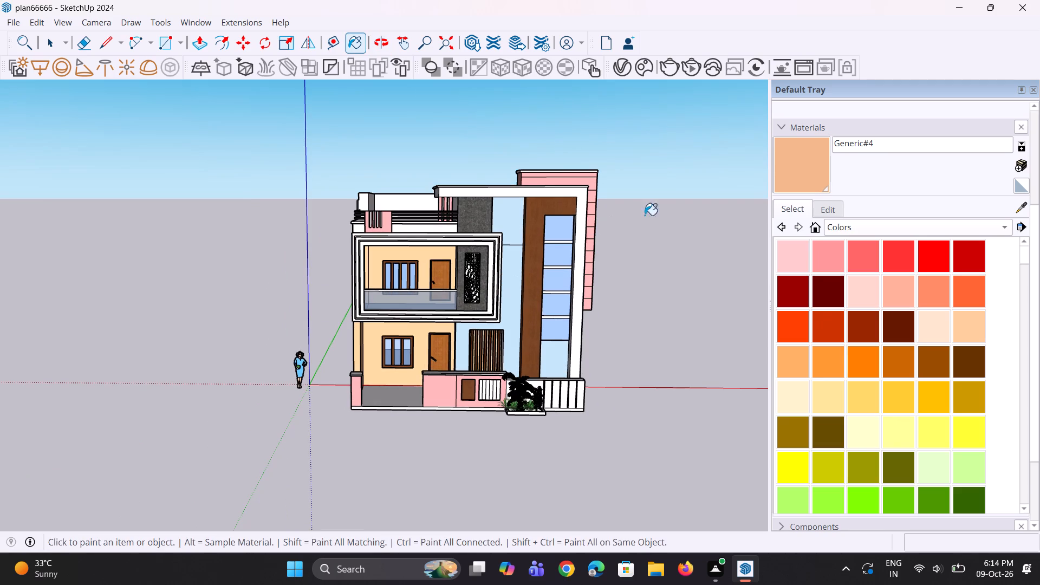
scroll(548, 192, "up", 1)
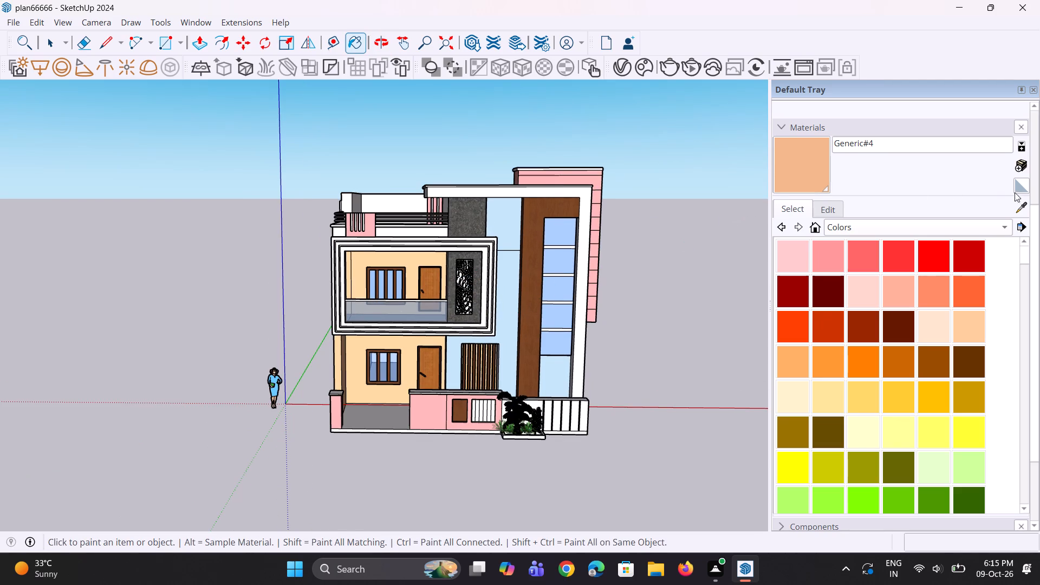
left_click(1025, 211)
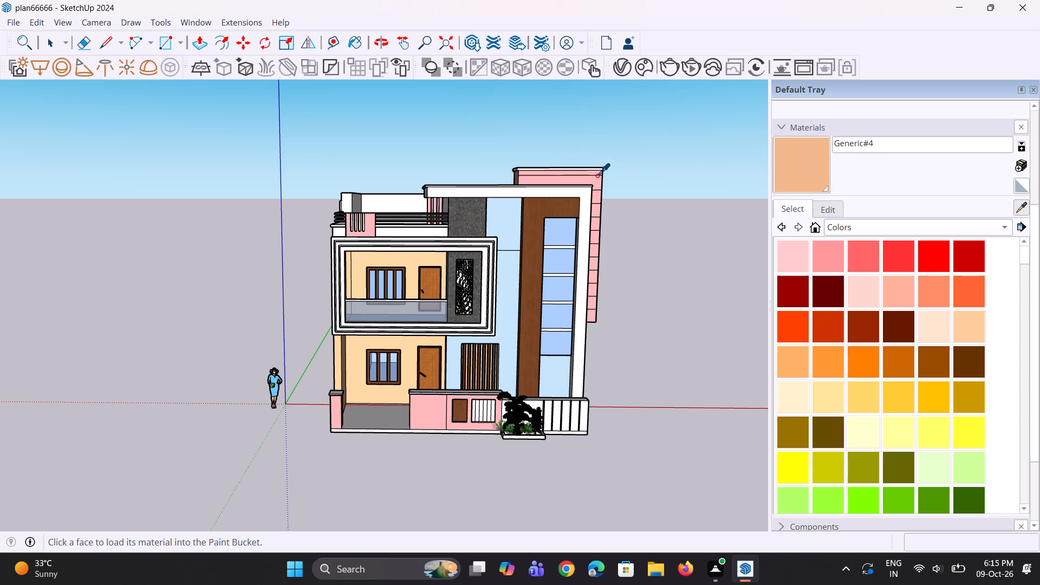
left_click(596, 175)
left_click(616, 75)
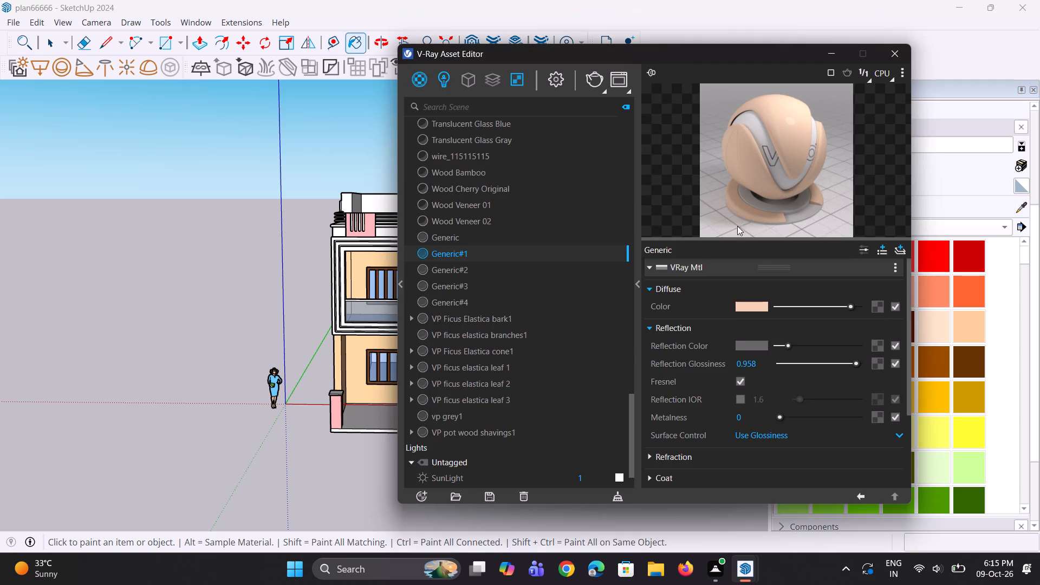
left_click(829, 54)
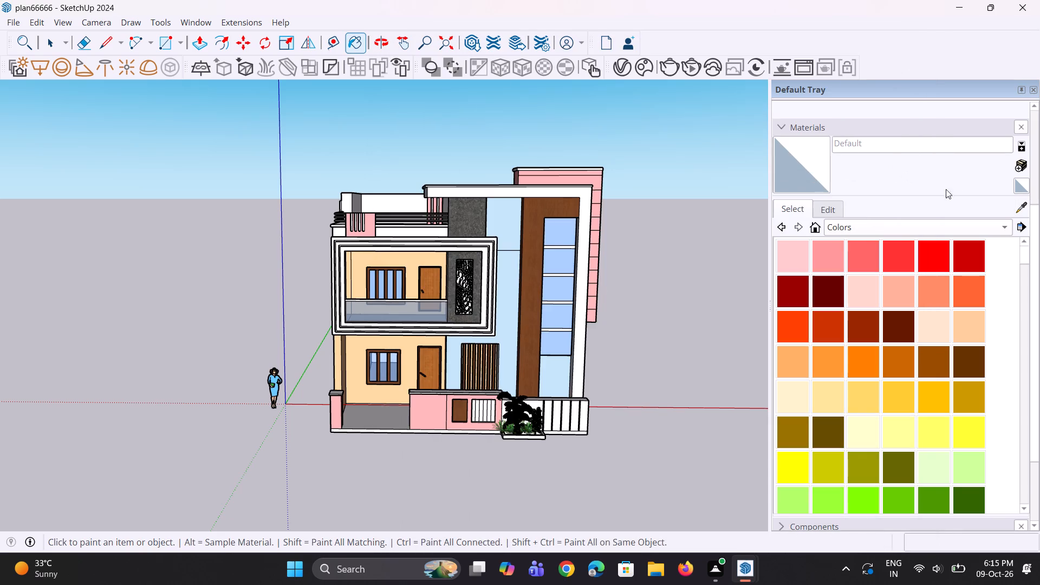
Sample the pink Generic material from the rear tower wall and darken its diffuse colour to a muted dusty rose in V-Ray.
left_click(1024, 209)
scroll(620, 199, "up", 7)
left_click(590, 168)
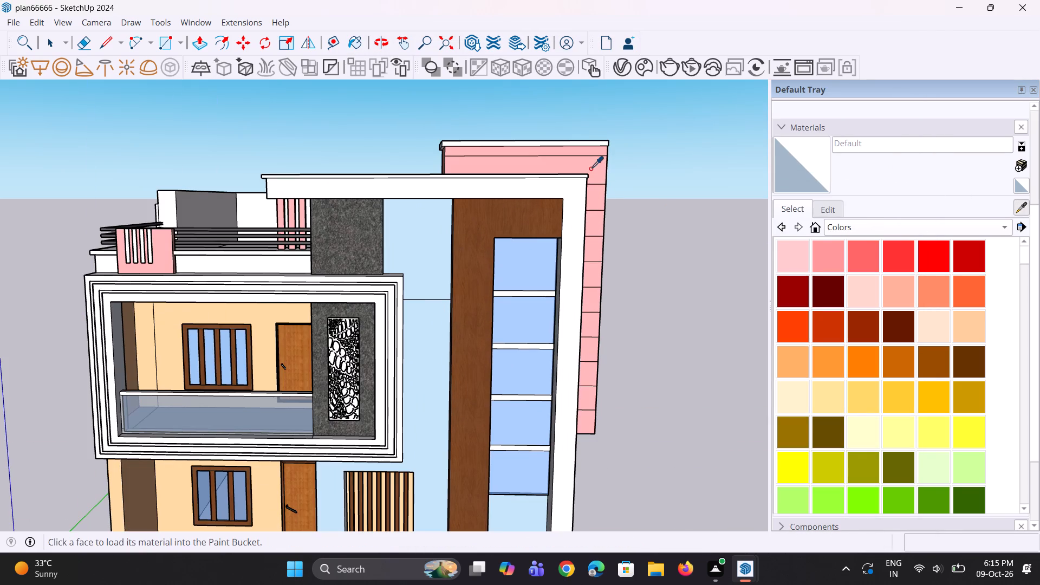
left_click(617, 76)
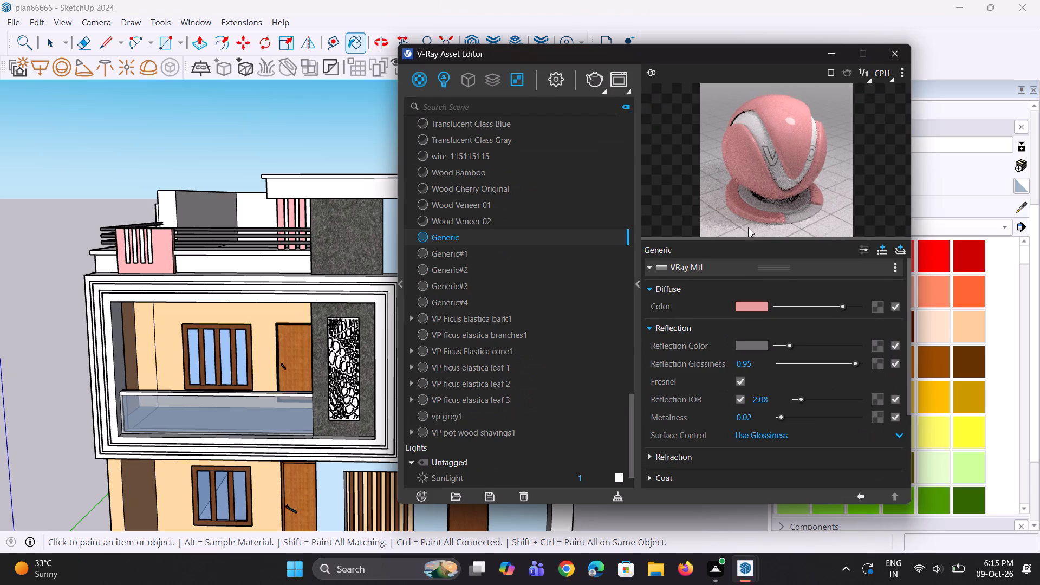
left_click_drag(841, 309, 826, 306)
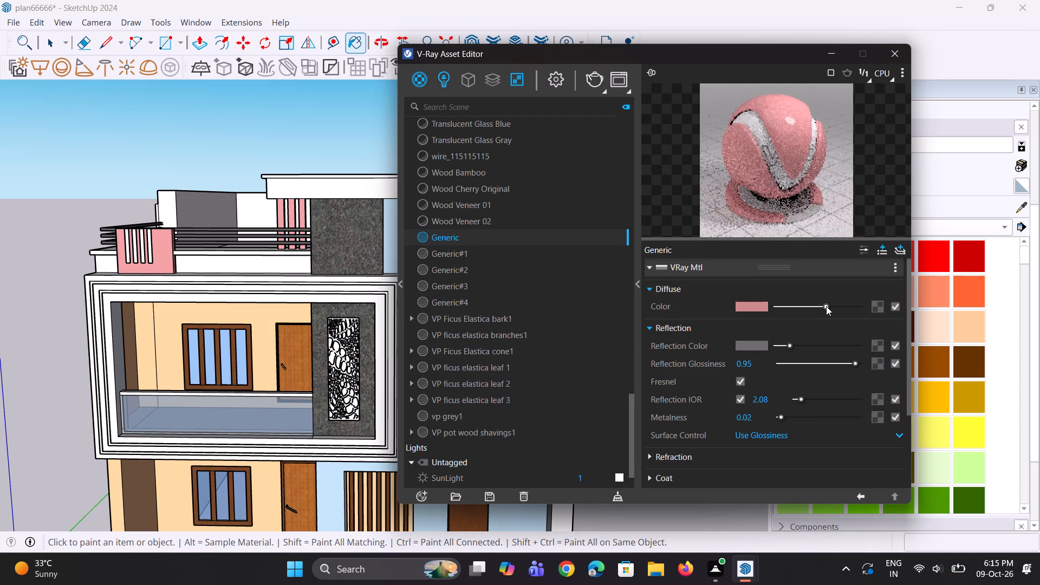
left_click_drag(826, 306, 817, 304)
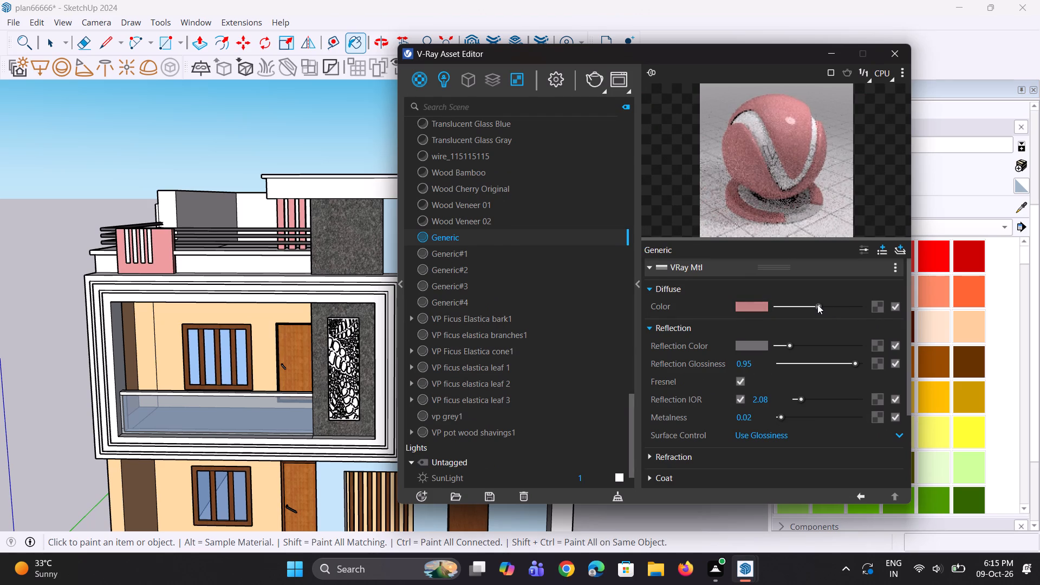
left_click_drag(817, 304, 812, 305)
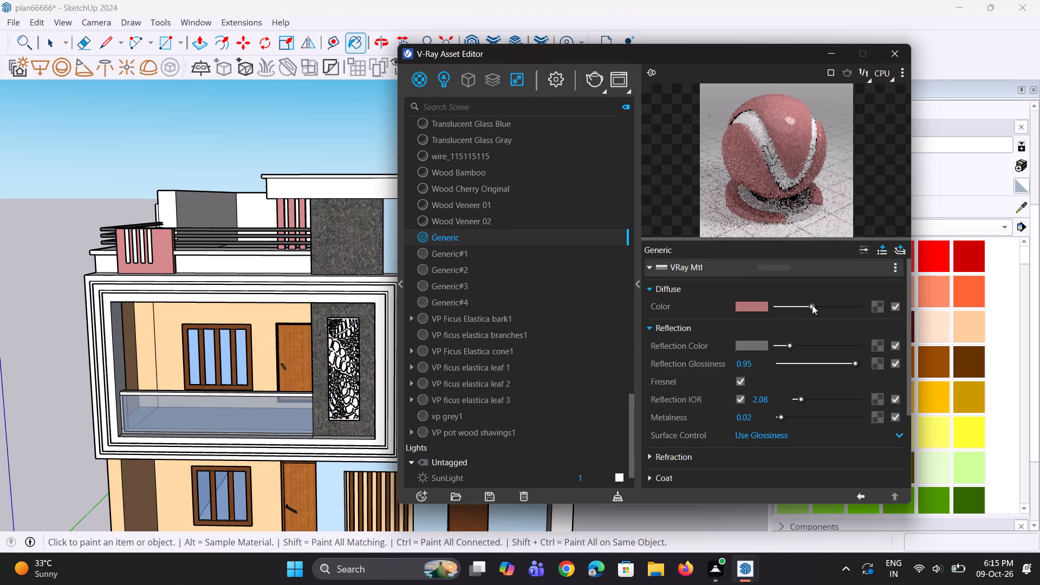
left_click(832, 52)
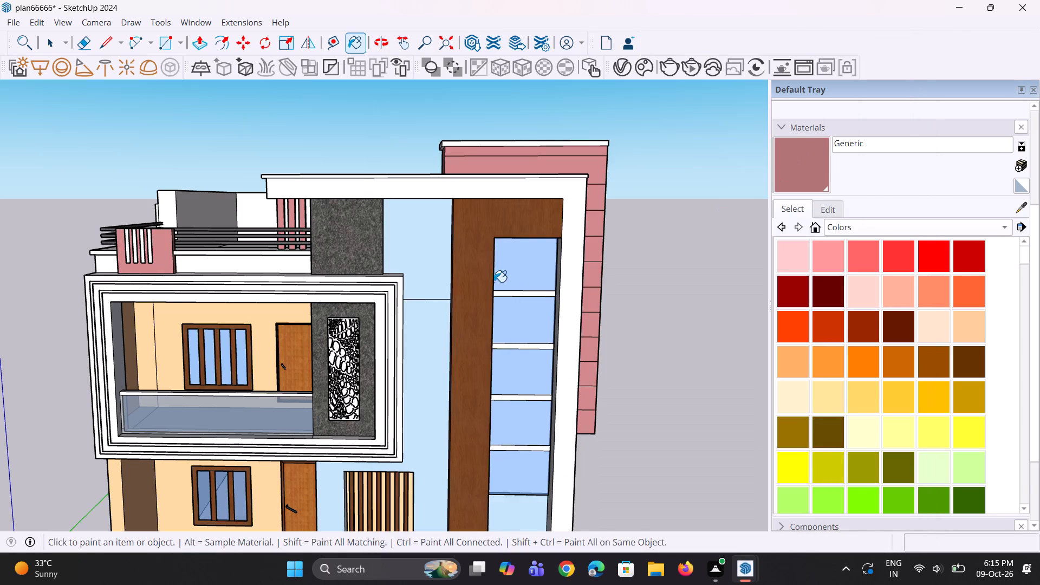
Examine the darkened accent colour across the house's front elevation from several distances and angles.
scroll(490, 281, "down", 7)
middle_click_drag(486, 279, 479, 268)
scroll(479, 268, "down", 3)
middle_click_drag(479, 281, 492, 269)
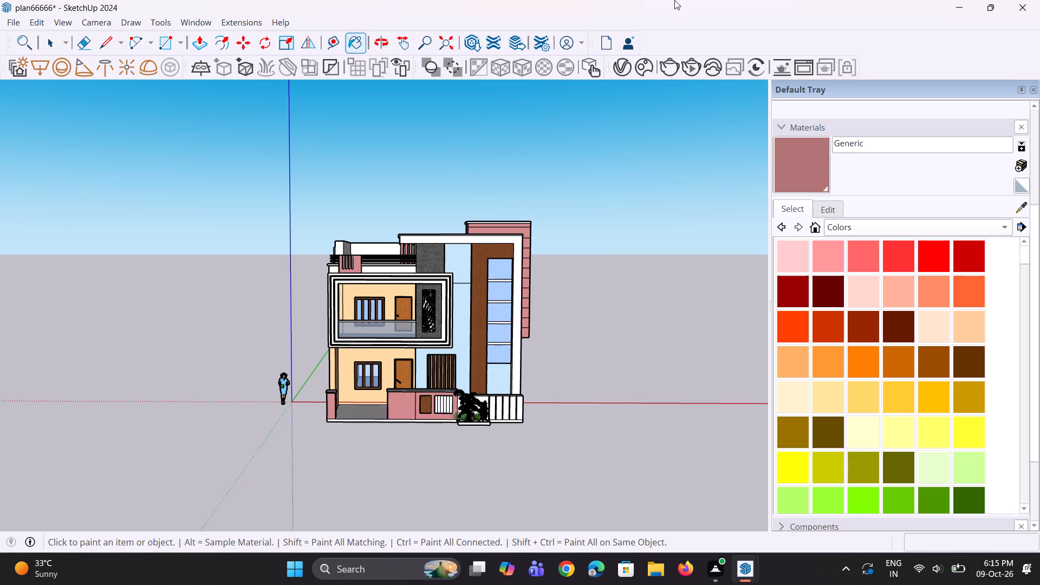
scroll(503, 62, "down", 1)
scroll(479, 360, "up", 3)
middle_click_drag(479, 367, 473, 365)
scroll(357, 184, "up", 2)
middle_click_drag(336, 192, 339, 185)
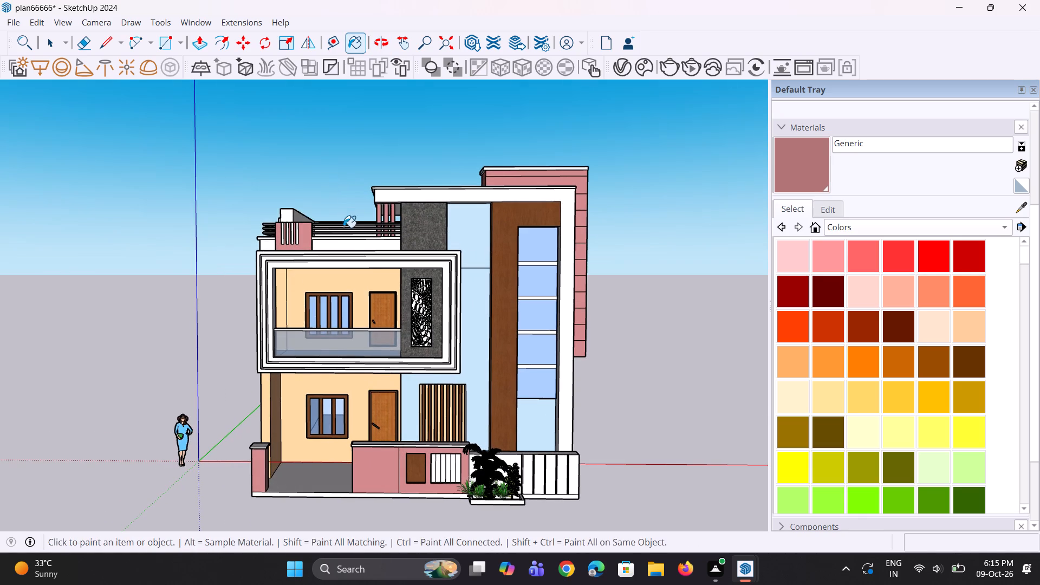
Save the model with the darkened accent colour.
key("ctrl+s")
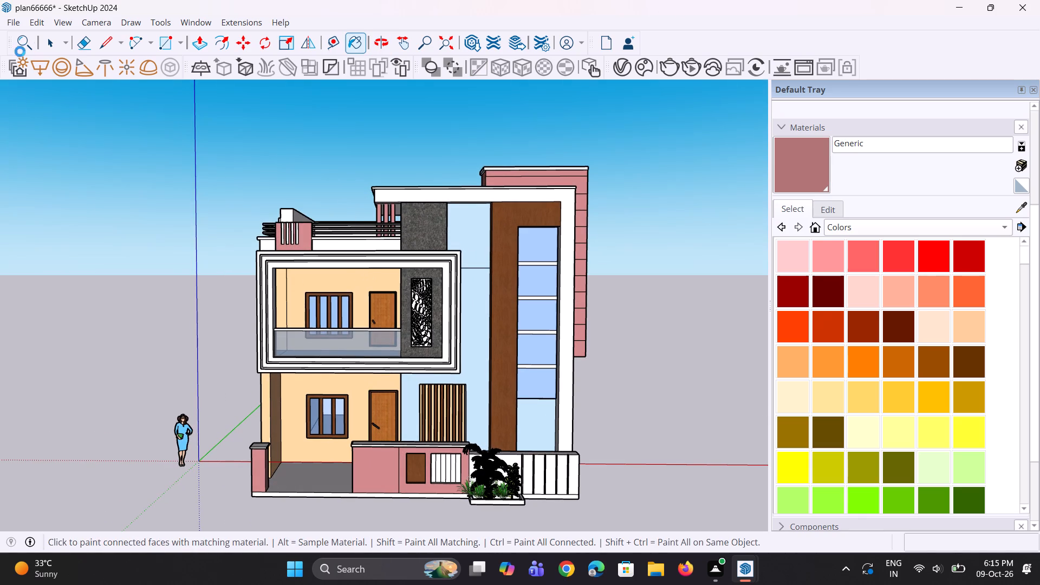
Export the current front view as a 2D PNG image named jajajaja in the Documents folder.
left_click(15, 21)
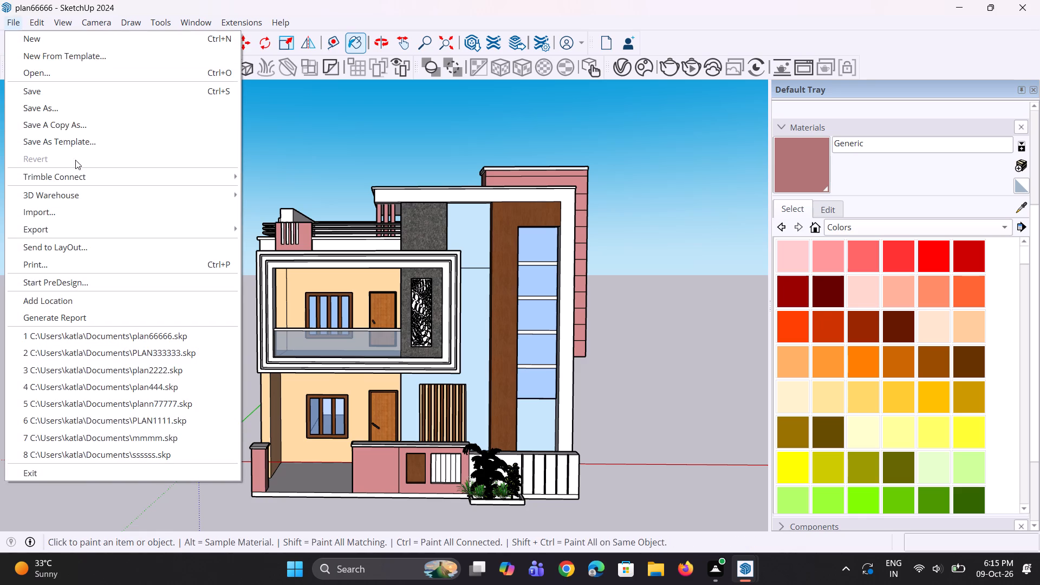
left_click(85, 230)
left_click(276, 252)
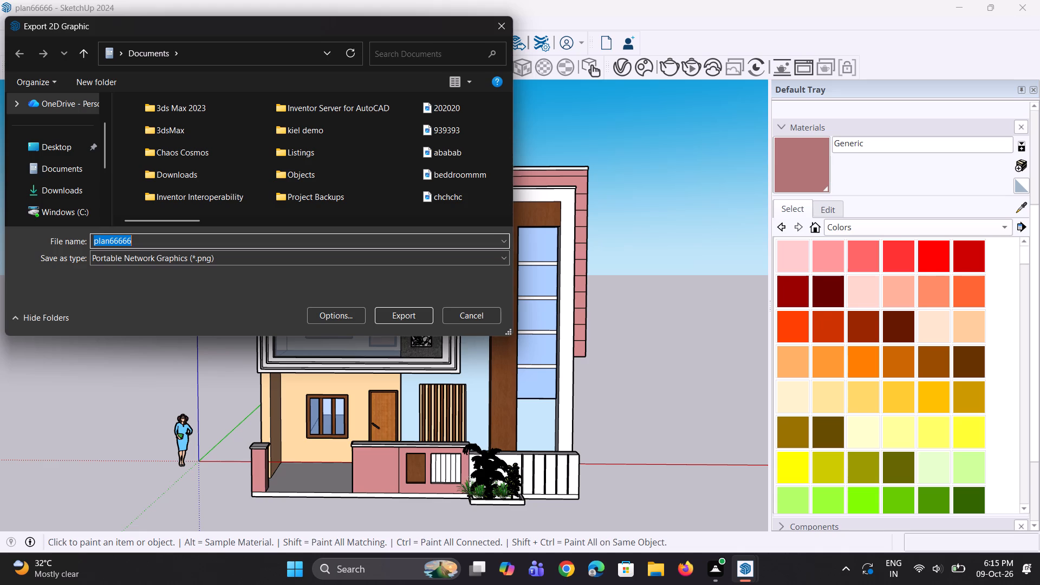
key("j")
type("ajajaja")
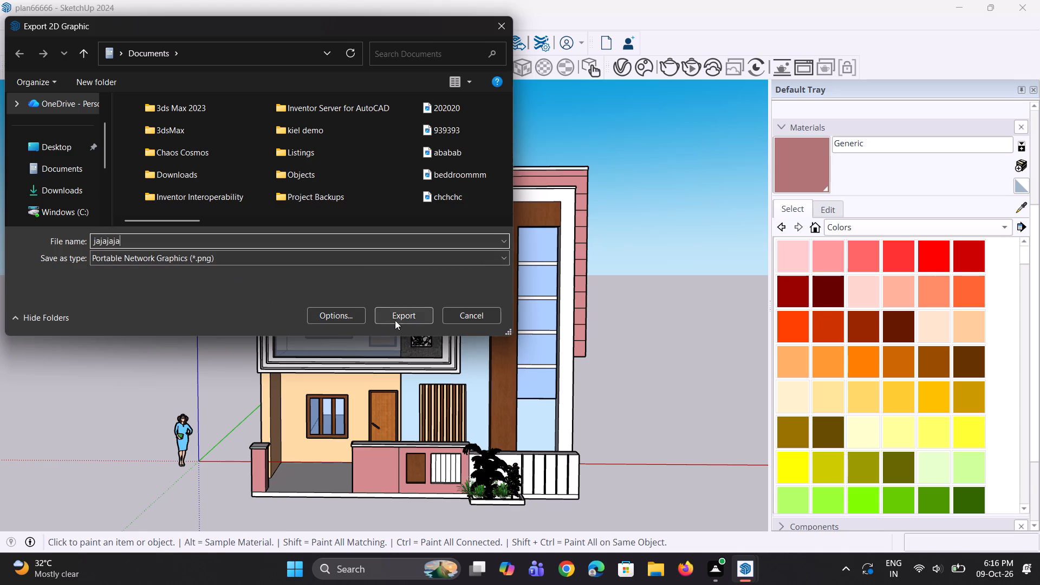
left_click(395, 319)
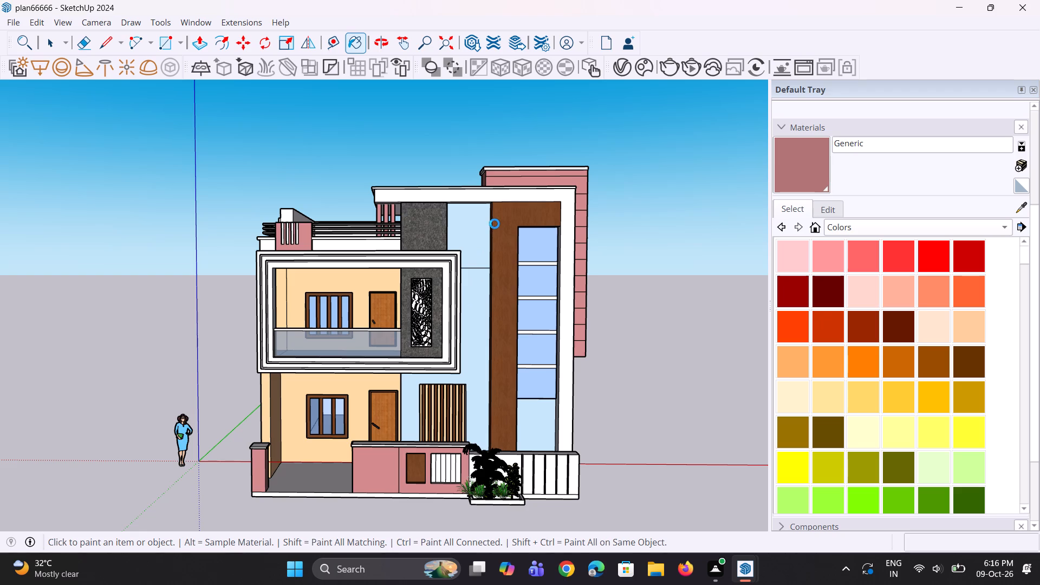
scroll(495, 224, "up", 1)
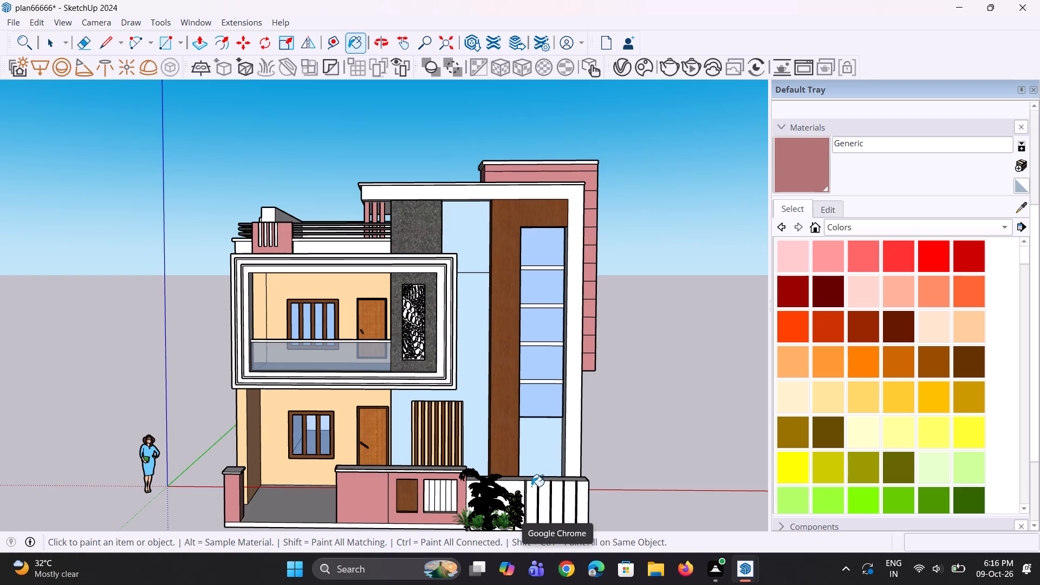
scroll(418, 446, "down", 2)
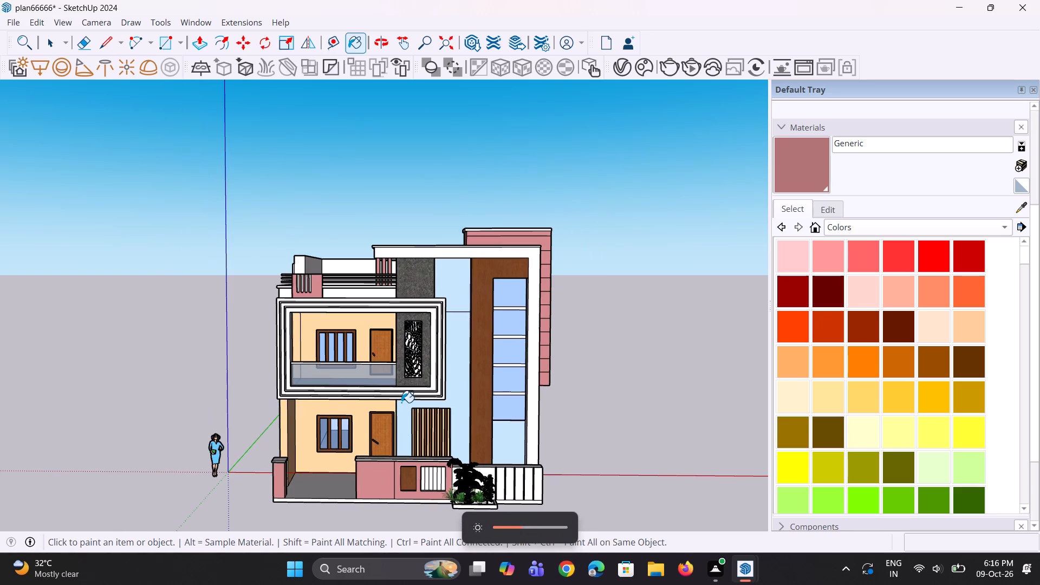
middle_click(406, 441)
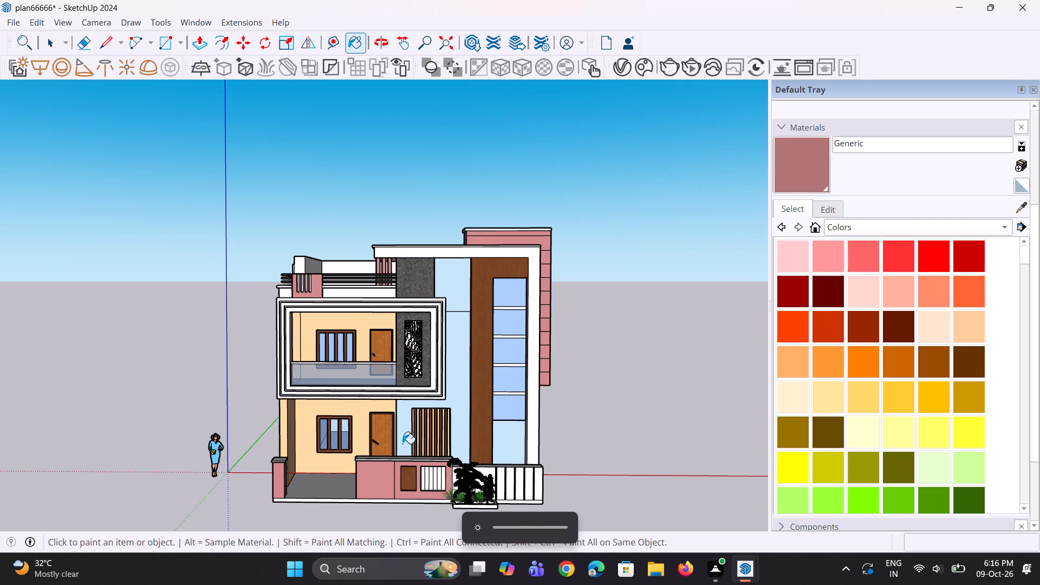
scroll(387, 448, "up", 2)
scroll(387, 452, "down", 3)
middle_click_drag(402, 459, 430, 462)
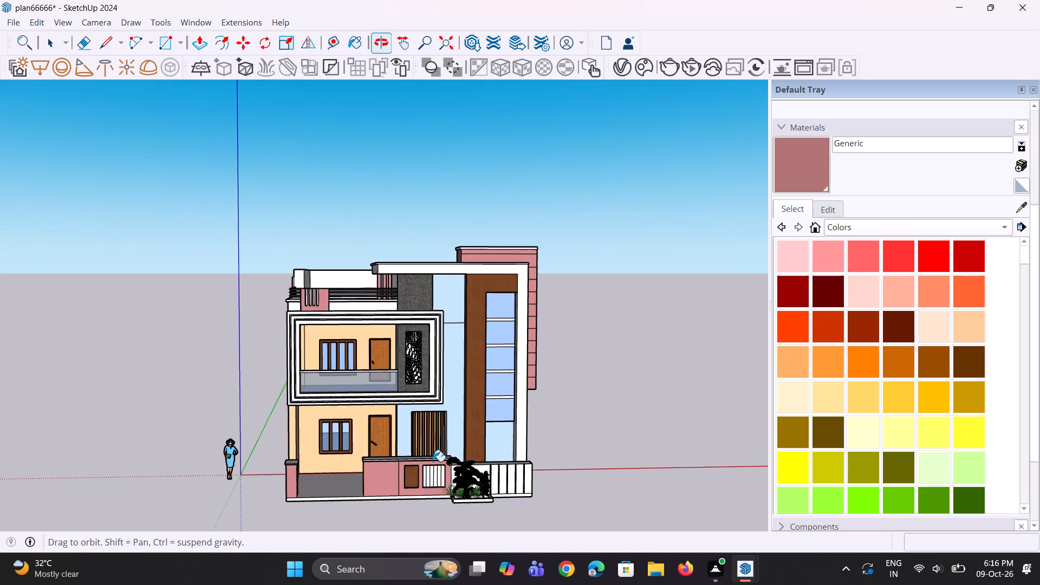
Switch to Google Chrome, open the first listed user profile and start a search on its new tab page.
left_click(568, 569)
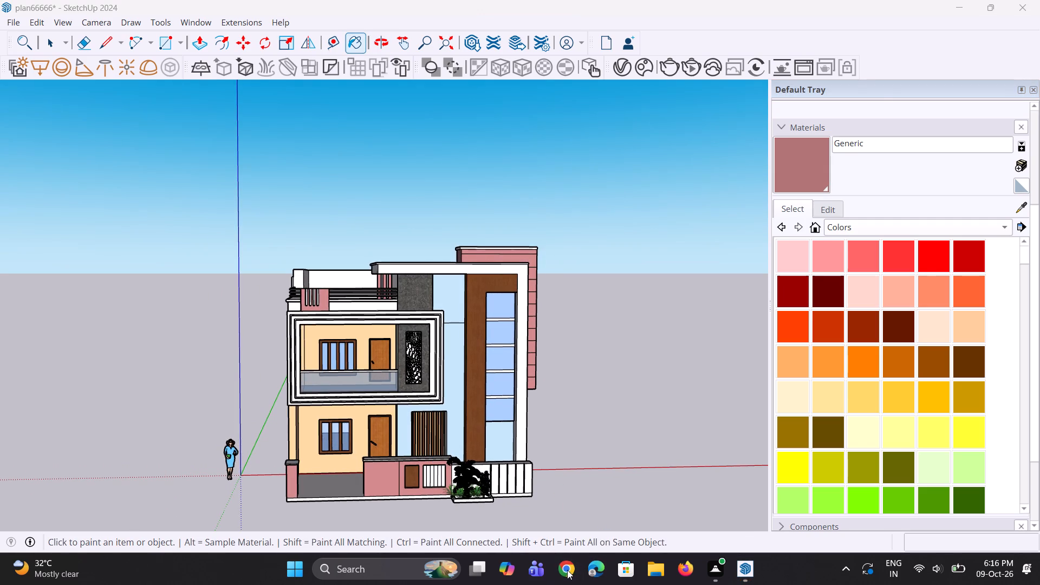
left_click(375, 291)
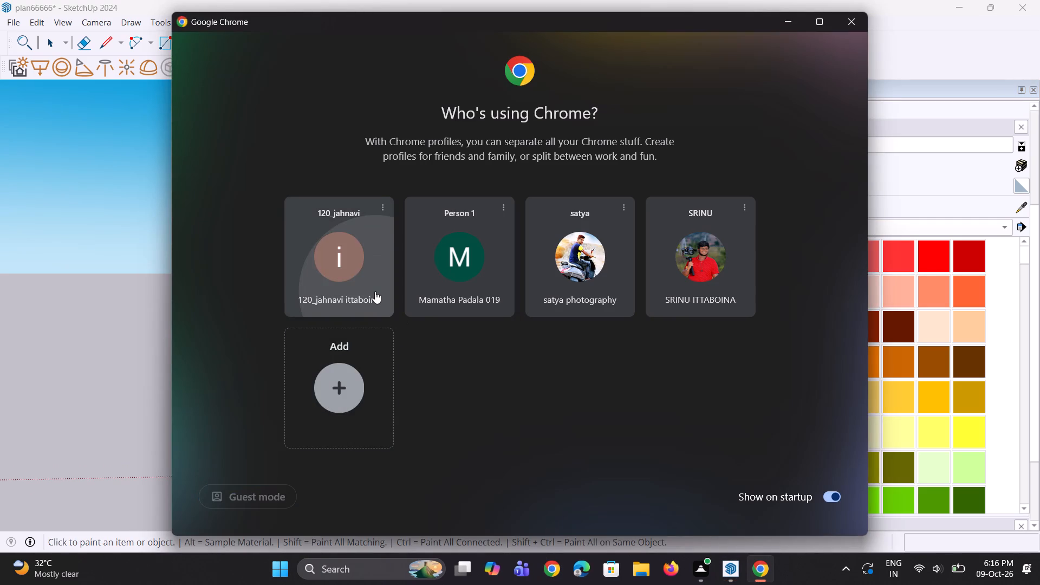
left_click(279, 286)
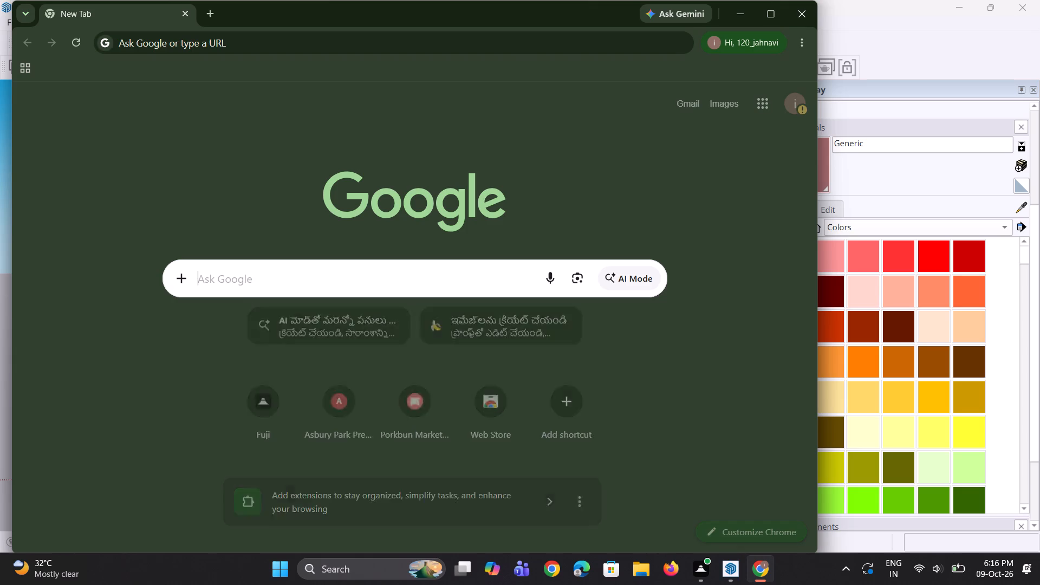
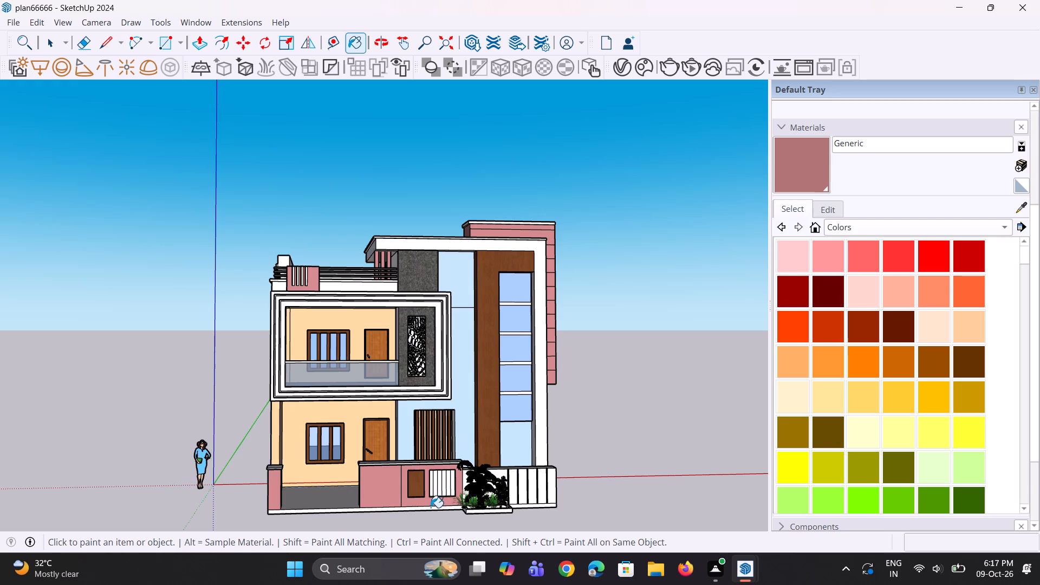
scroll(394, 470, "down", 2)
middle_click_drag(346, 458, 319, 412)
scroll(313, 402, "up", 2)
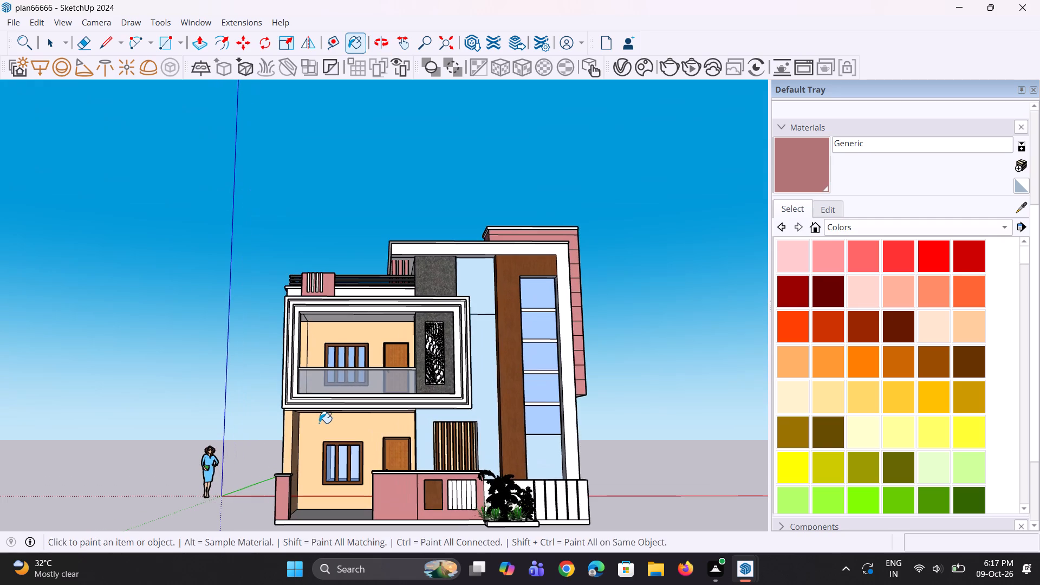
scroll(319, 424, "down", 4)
Switch to Google Chrome, open the first listed user profile and run the recent search for whatsapp.
left_click(569, 573)
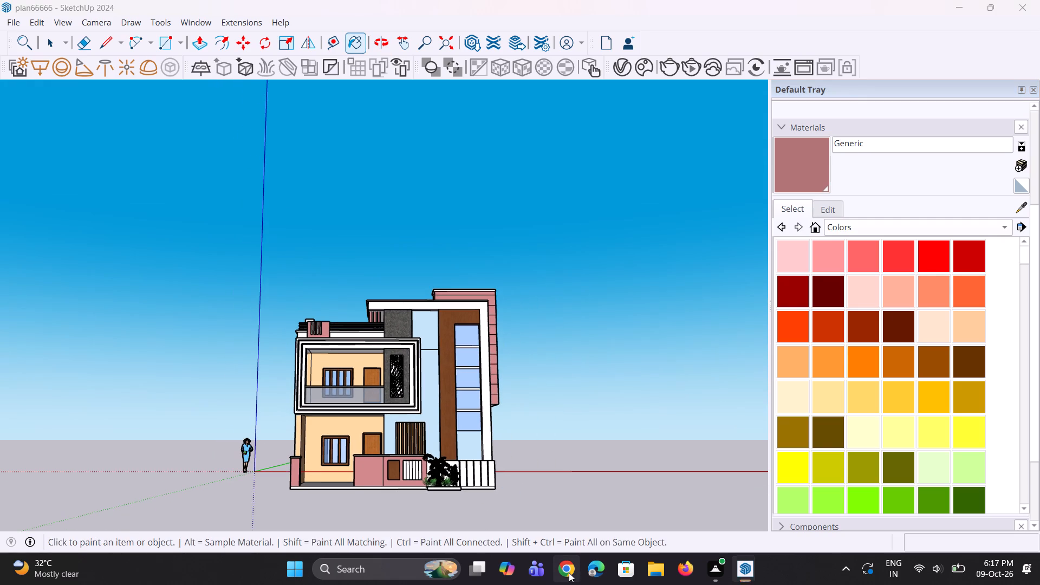
left_click(321, 270)
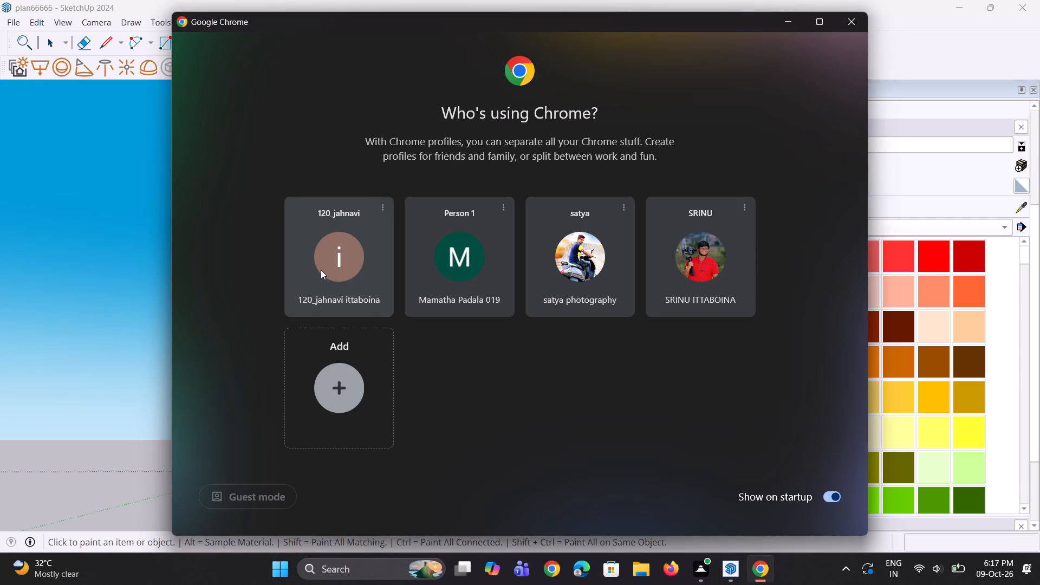
left_click(333, 288)
left_click(262, 331)
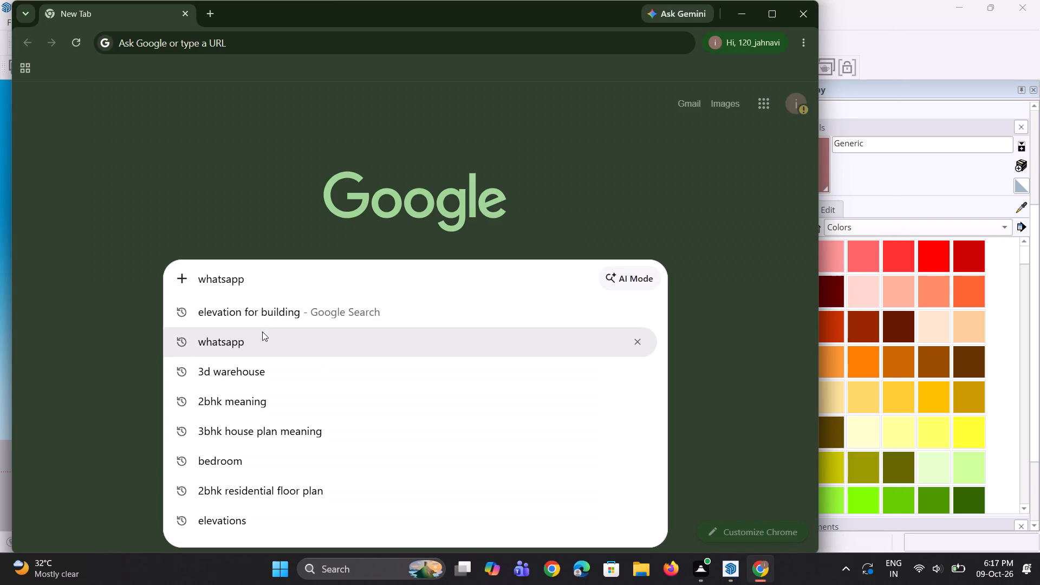